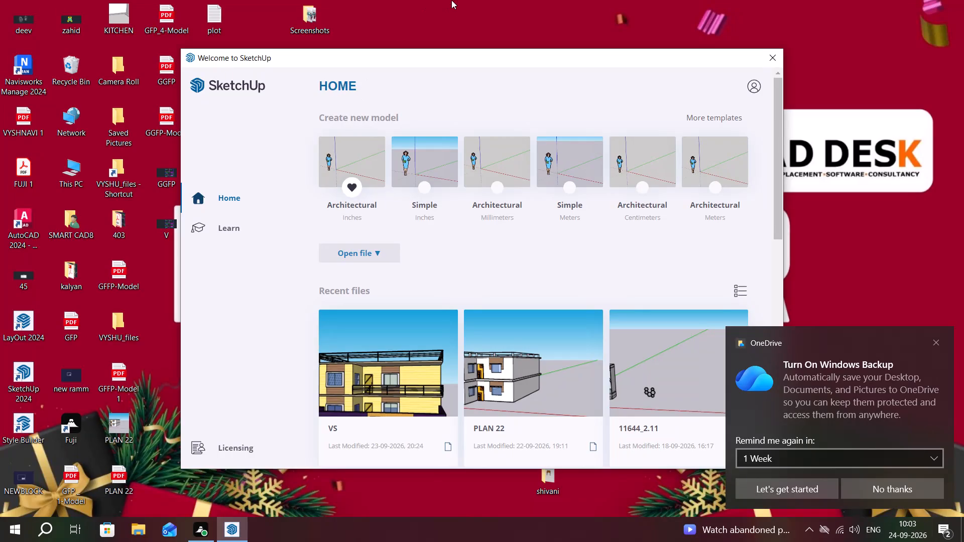
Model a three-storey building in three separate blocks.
Start a new model from the Simple template in inches.
left_click(433, 167)
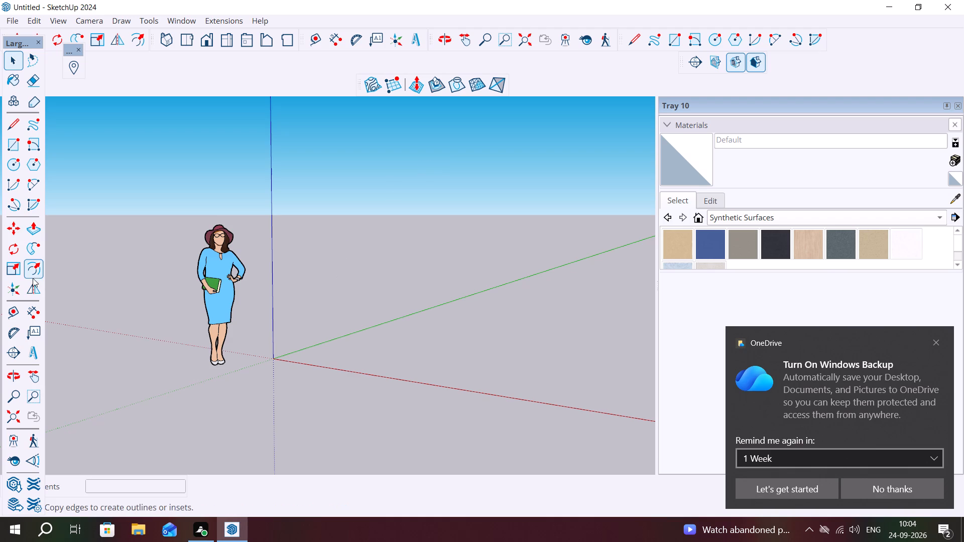
Place a guide parallel to the green axis about 3' 7" away and one parallel to the red axis about 3' 2" away.
left_click(14, 143)
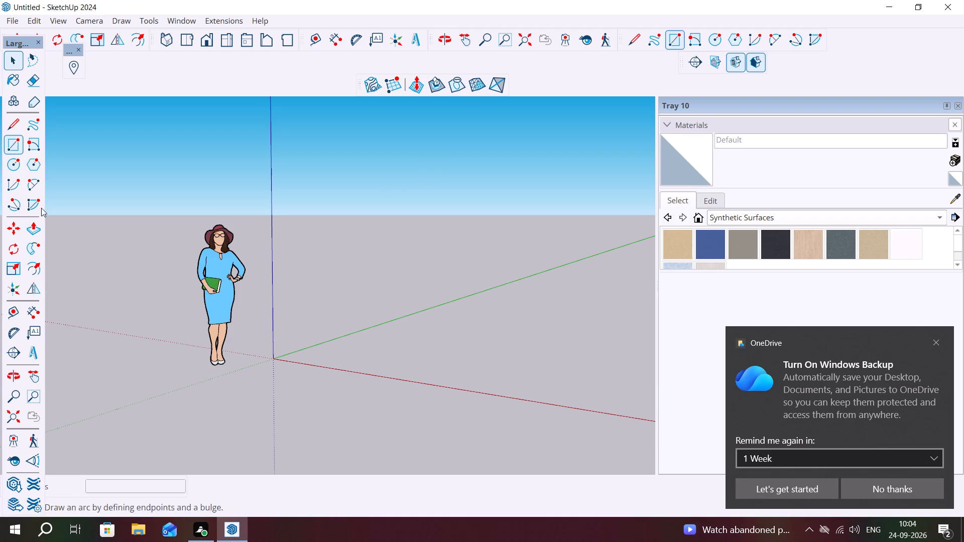
scroll(95, 294, "down", 10)
middle_click_drag(106, 310, 112, 333)
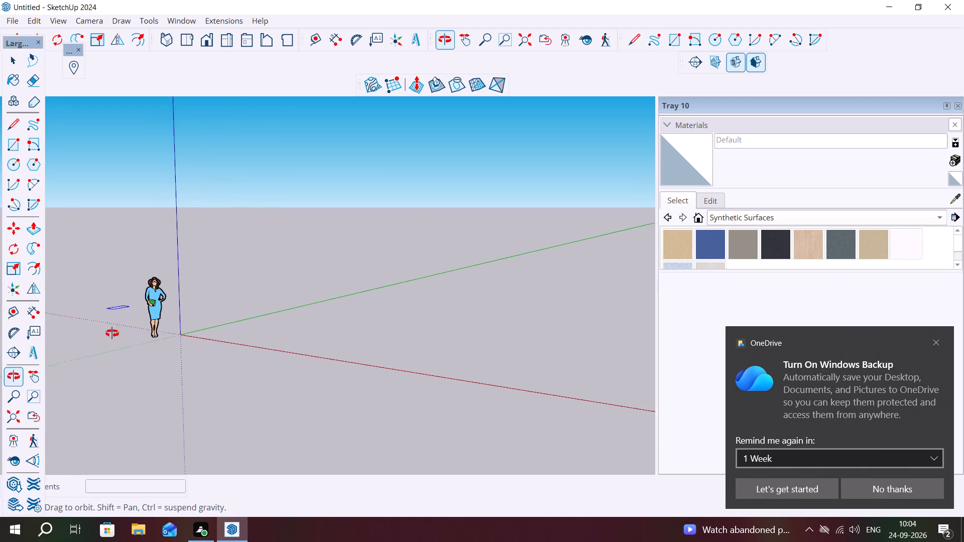
middle_click_drag(112, 333, 161, 425)
scroll(124, 302, "down", 6)
scroll(211, 313, "up", 3)
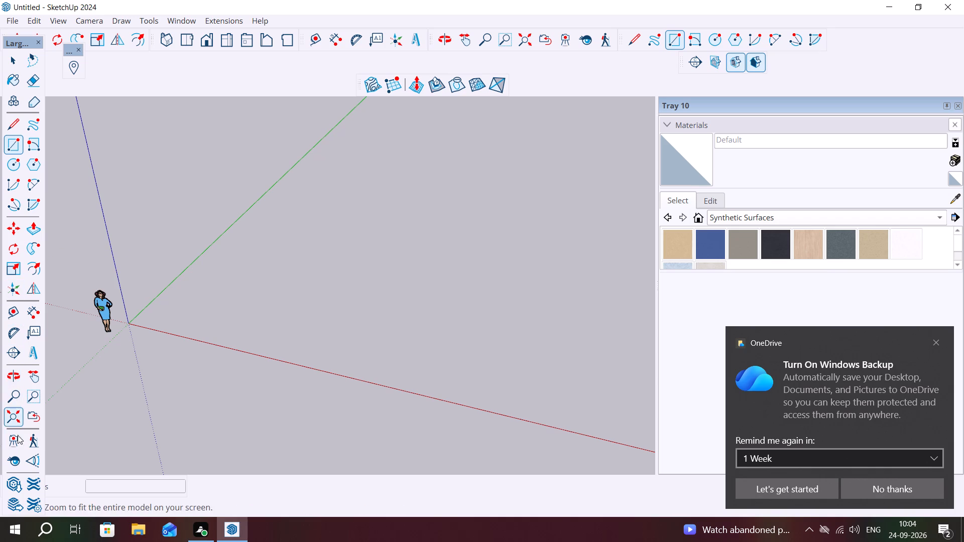
left_click(17, 309)
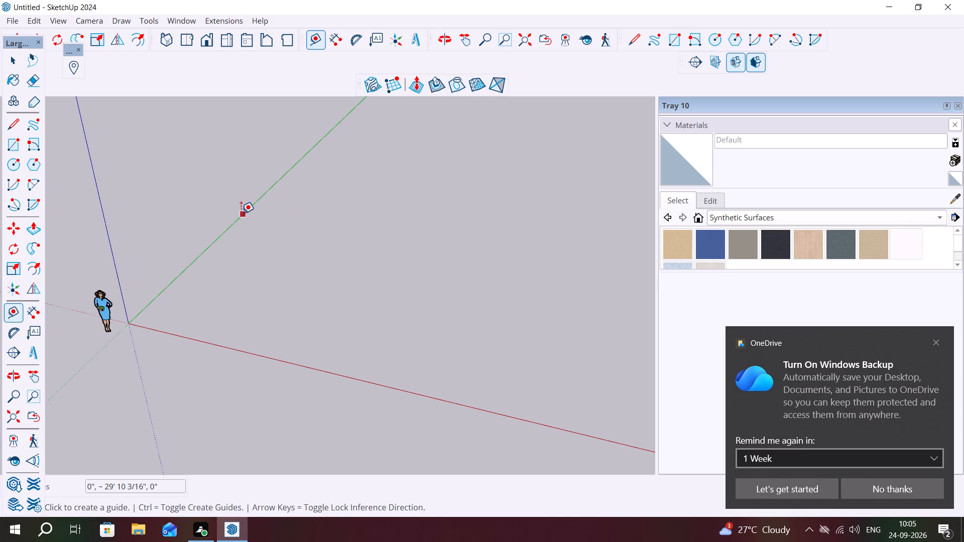
left_click(241, 213)
left_click(257, 225)
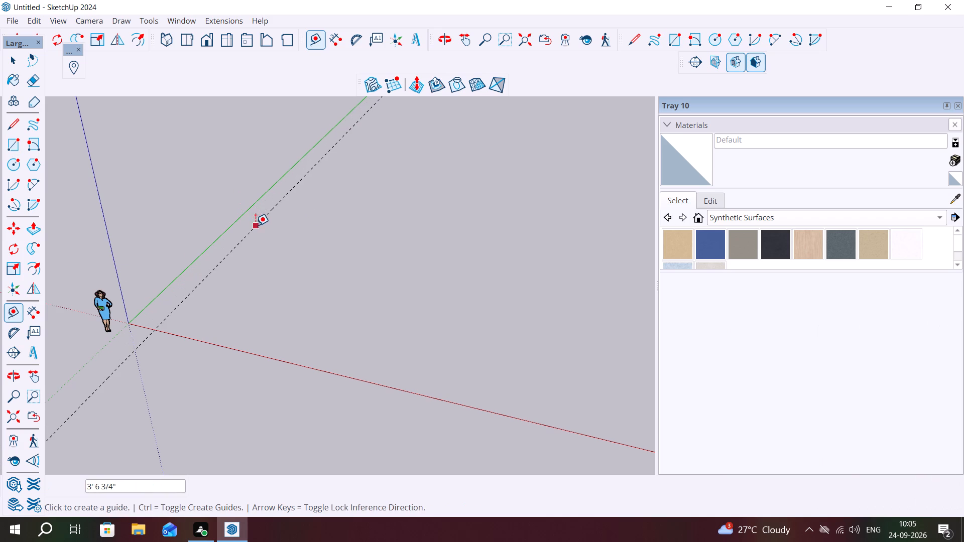
left_click(244, 351)
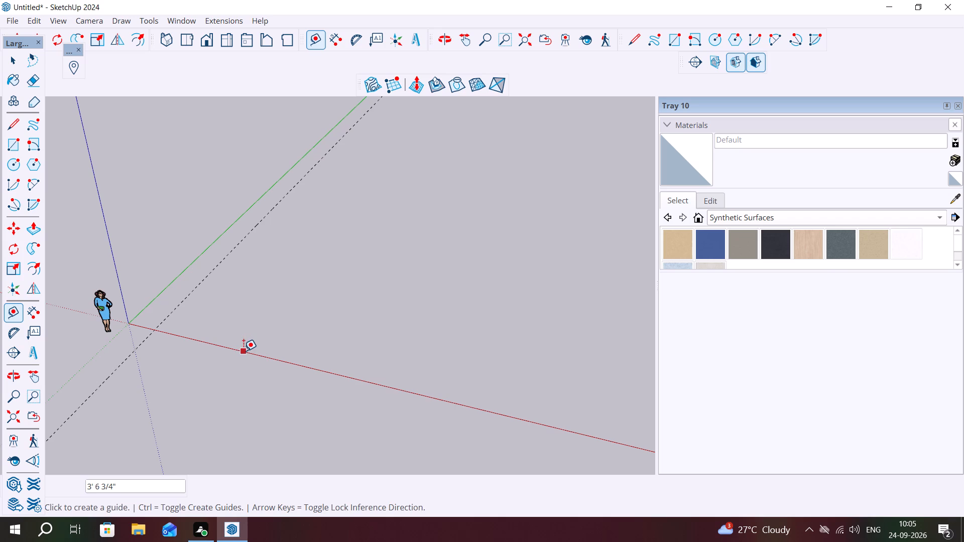
left_click(258, 337)
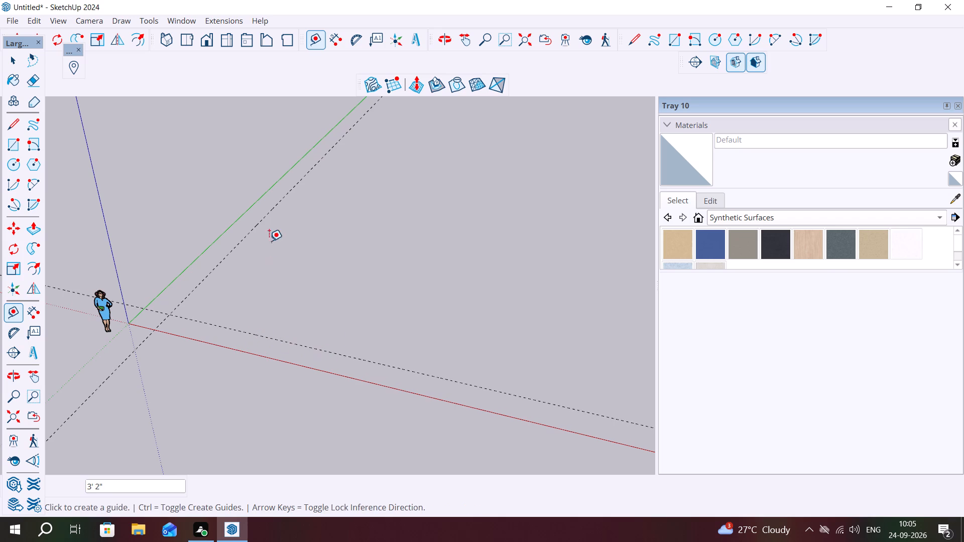
Add a parallel guide 40' from the guide along the green axis and another 50' from the guide along the red axis.
left_click(248, 232)
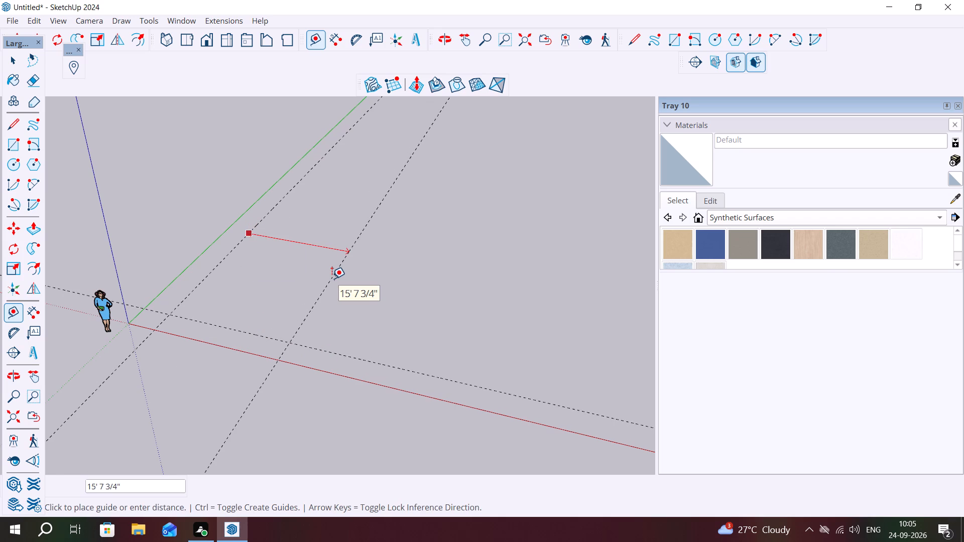
type("40'")
key("Return")
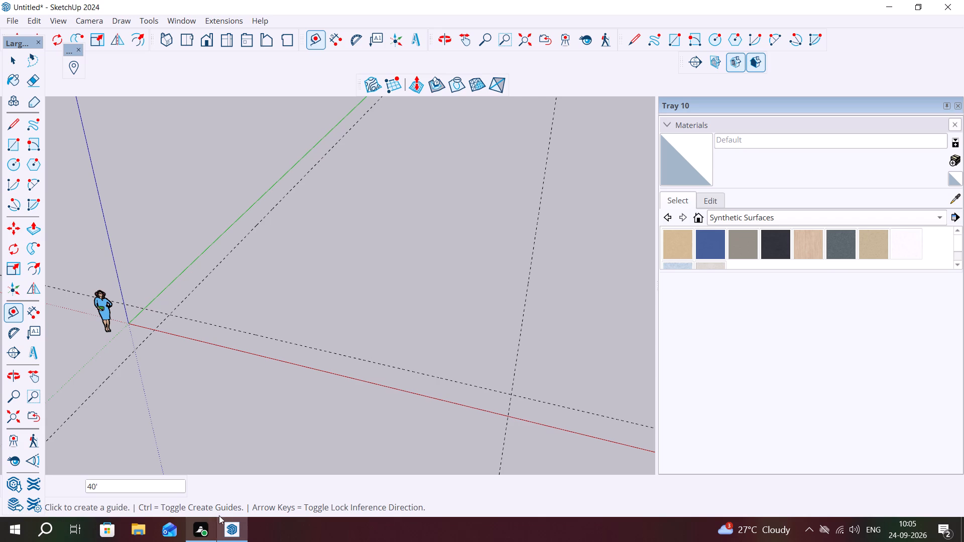
left_click(338, 355)
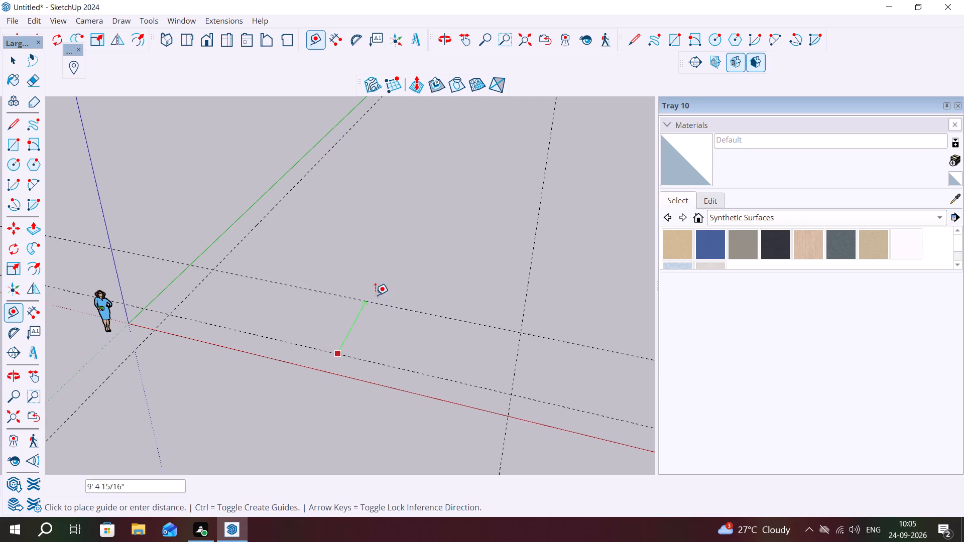
key("3")
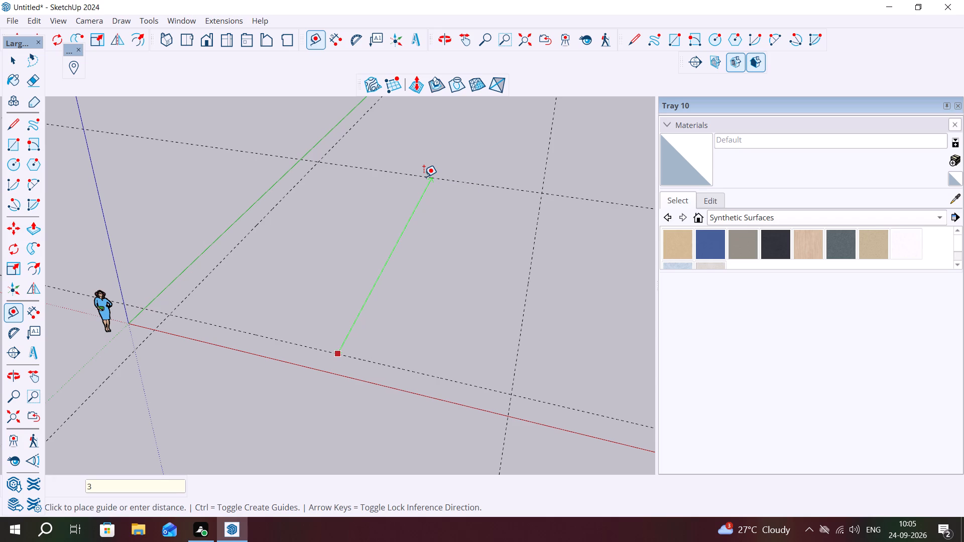
key("BackSpace")
key("5")
type("0'")
key("Return")
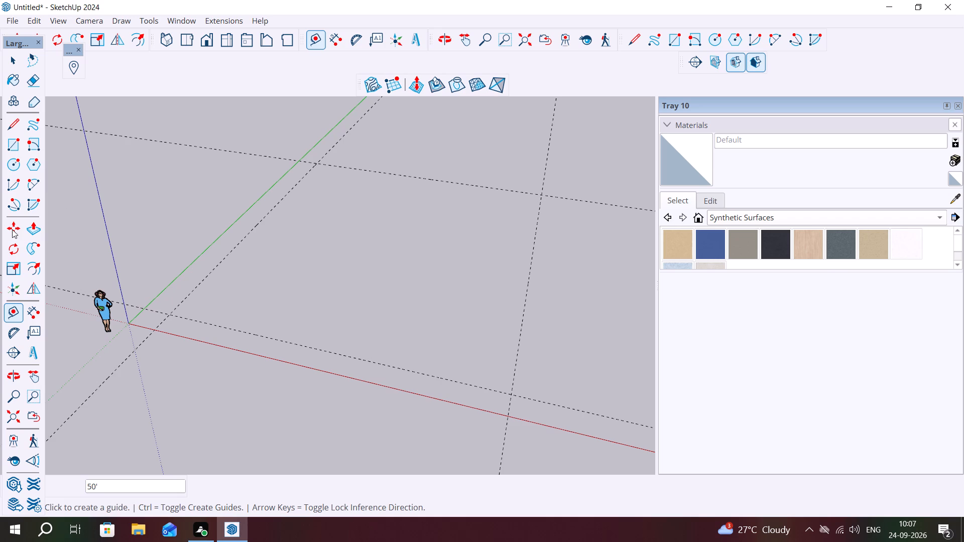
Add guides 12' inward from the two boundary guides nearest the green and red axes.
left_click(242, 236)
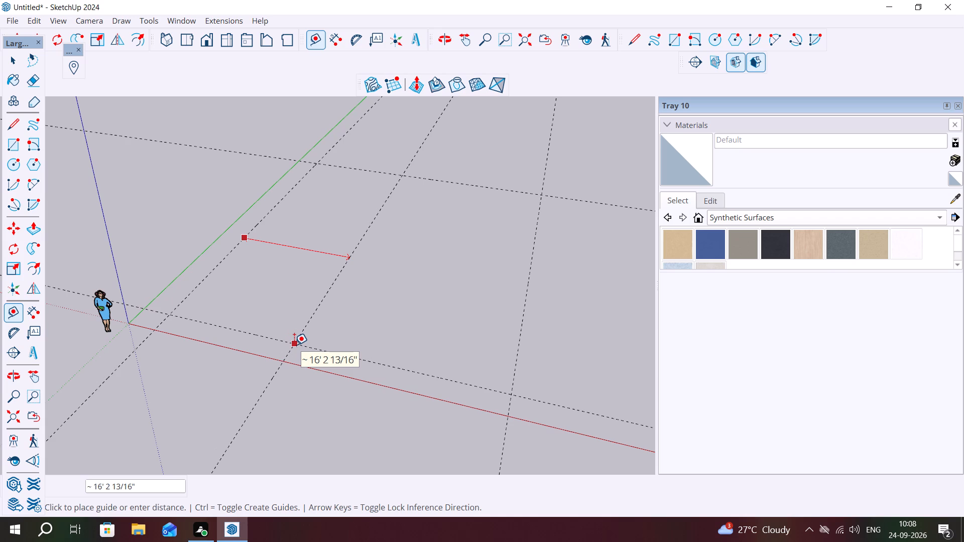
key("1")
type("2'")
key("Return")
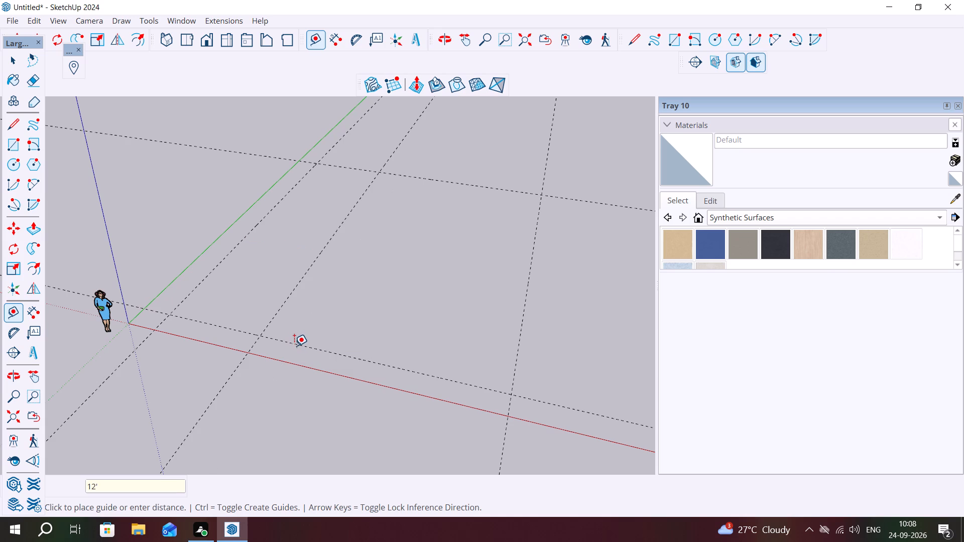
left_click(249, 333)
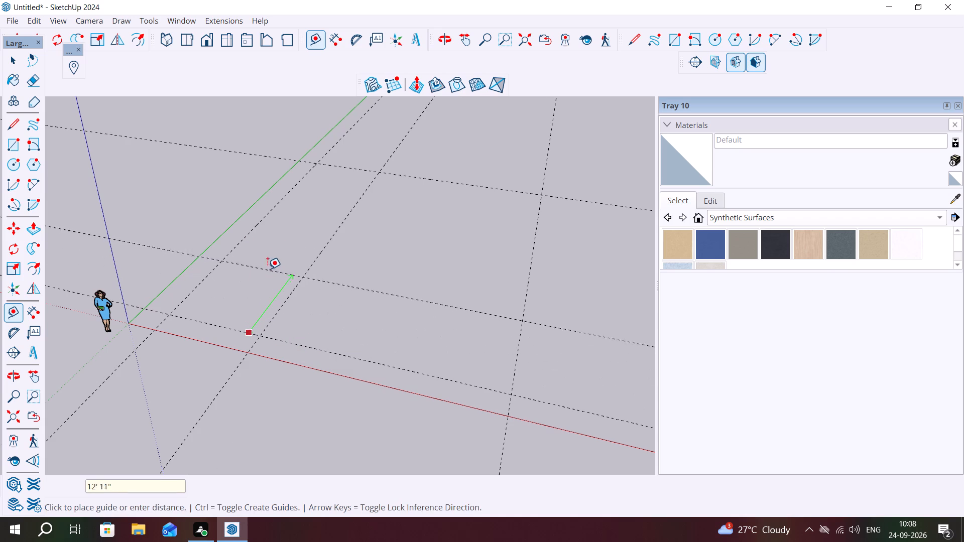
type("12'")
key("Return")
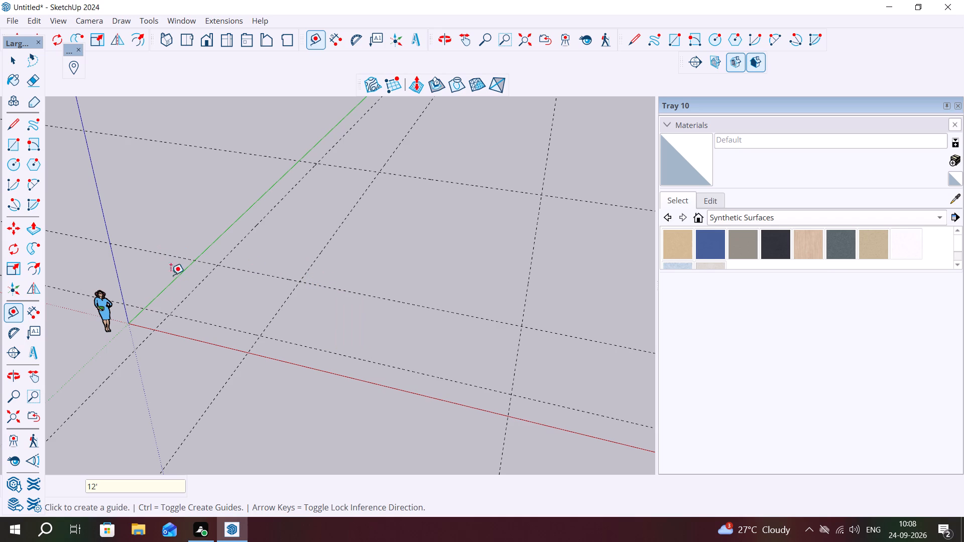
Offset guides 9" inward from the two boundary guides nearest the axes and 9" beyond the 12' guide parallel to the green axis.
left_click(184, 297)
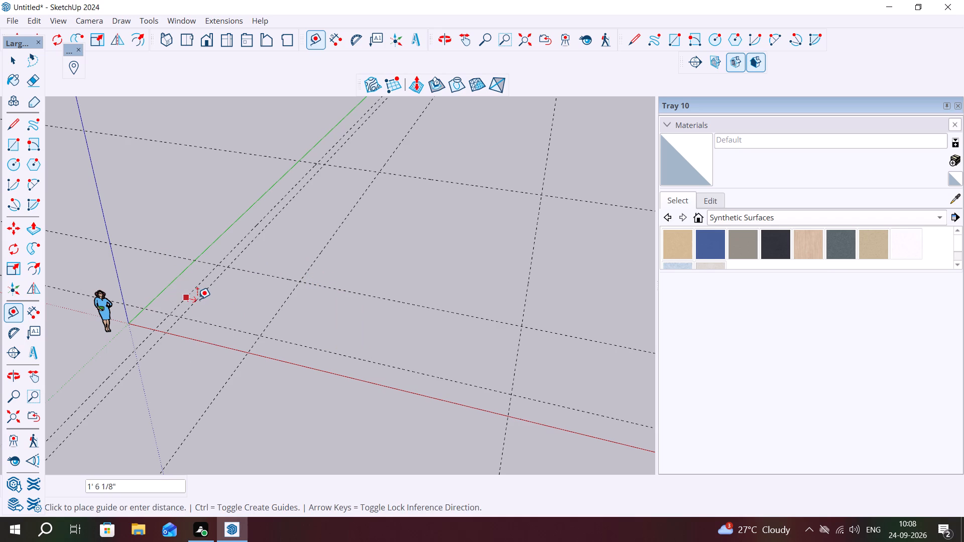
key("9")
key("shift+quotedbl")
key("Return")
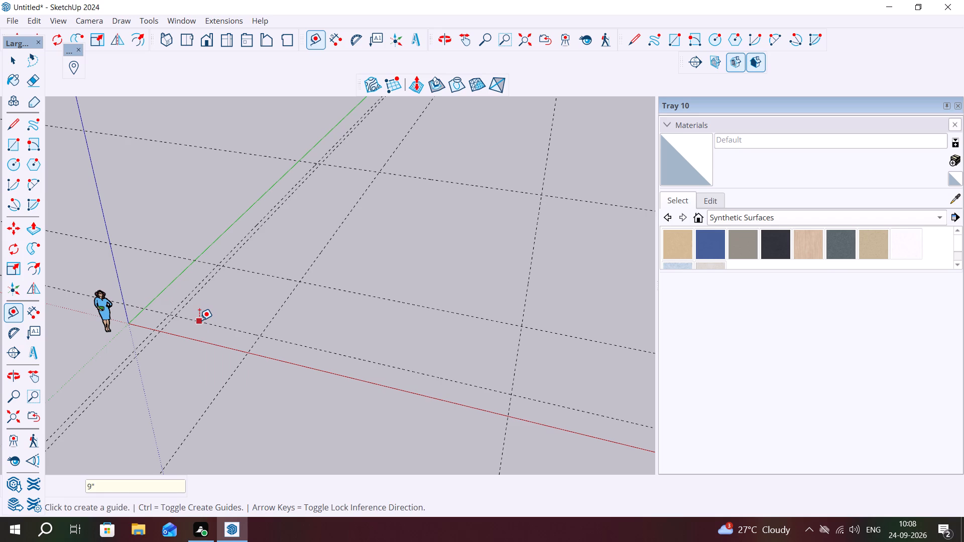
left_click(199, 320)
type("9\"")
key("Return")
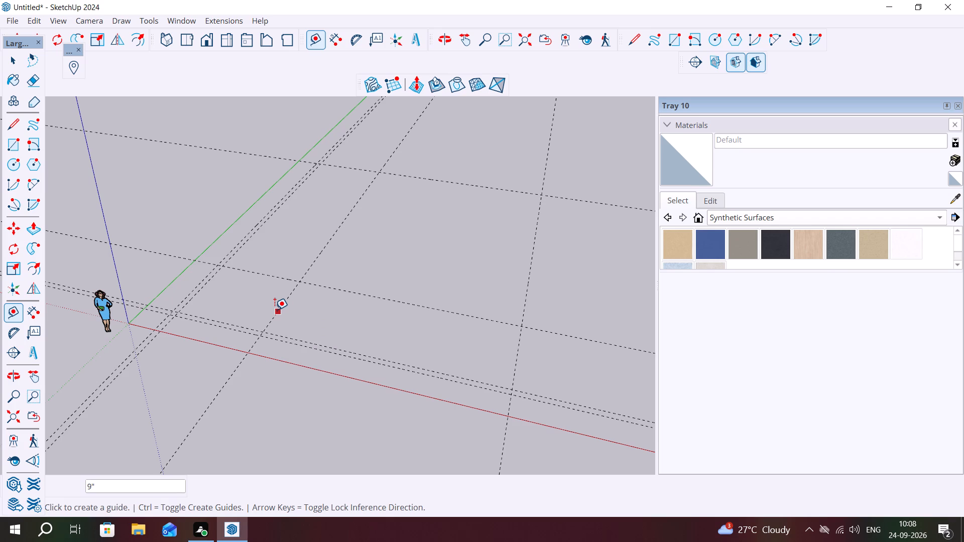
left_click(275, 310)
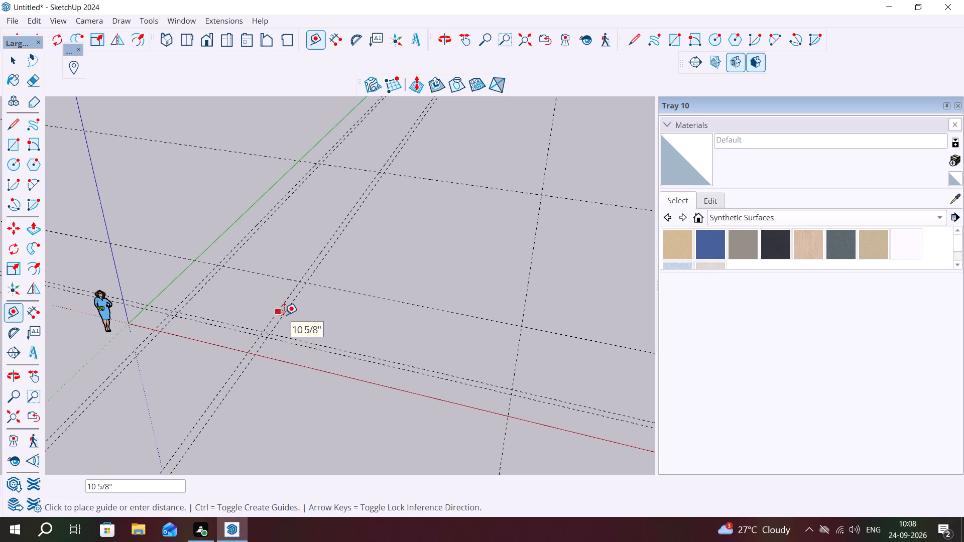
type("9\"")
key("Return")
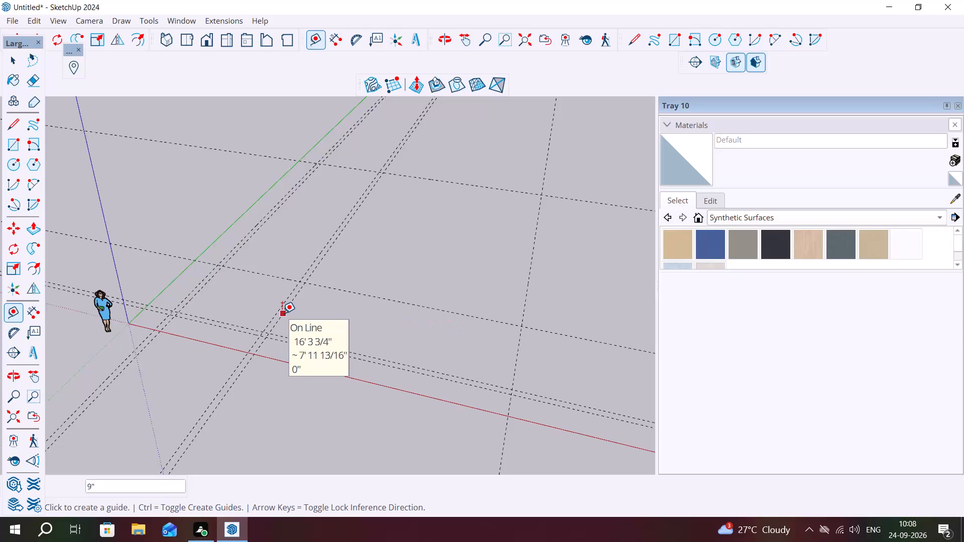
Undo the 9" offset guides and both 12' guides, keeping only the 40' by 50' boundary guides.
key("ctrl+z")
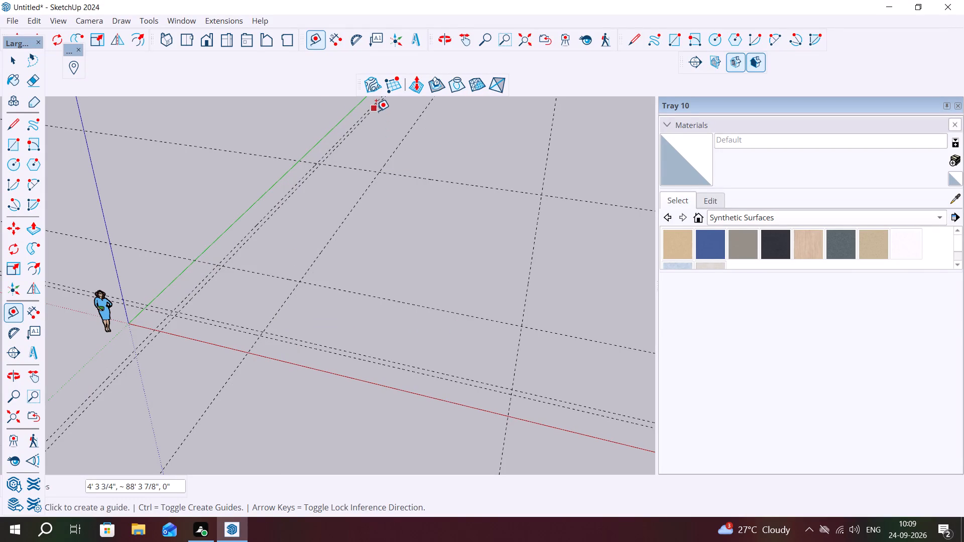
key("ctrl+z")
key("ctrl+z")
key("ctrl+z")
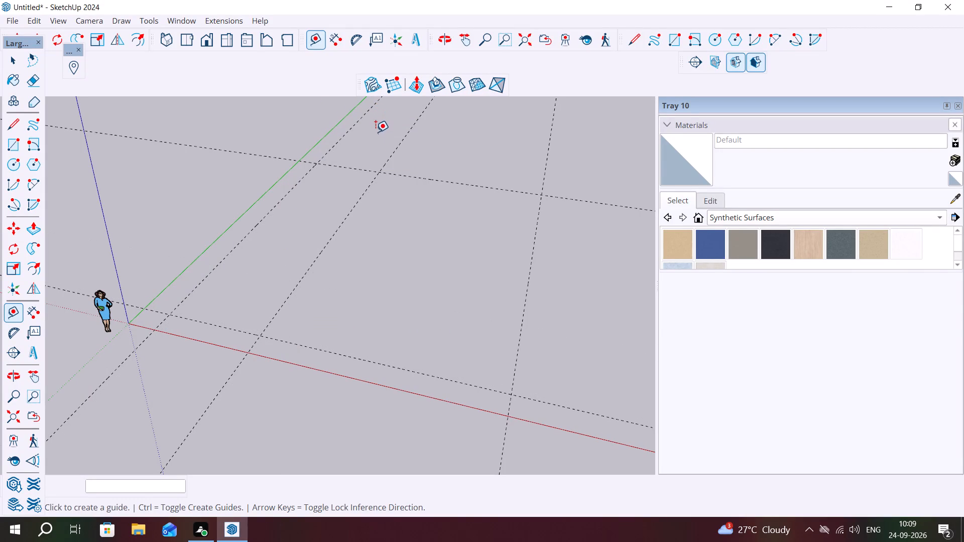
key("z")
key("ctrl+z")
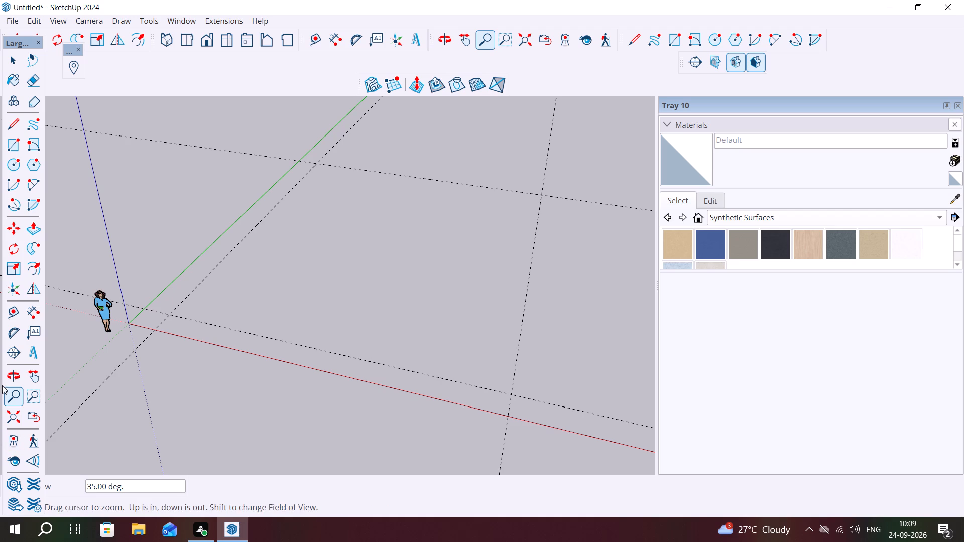
Add guides 9" inward from the boundary guide nearest the green axis and from the two far boundary guides.
left_click(18, 311)
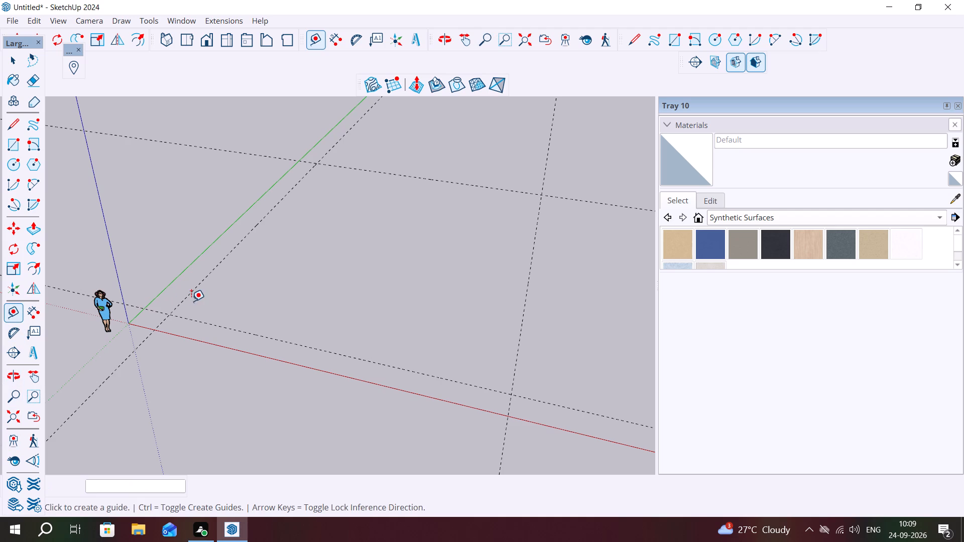
left_click(204, 276)
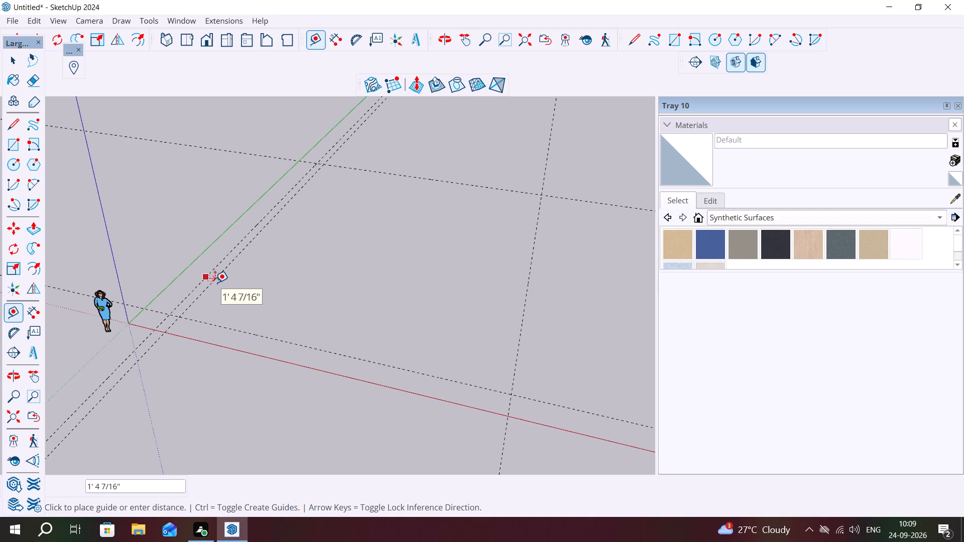
type("9\"")
key("Return")
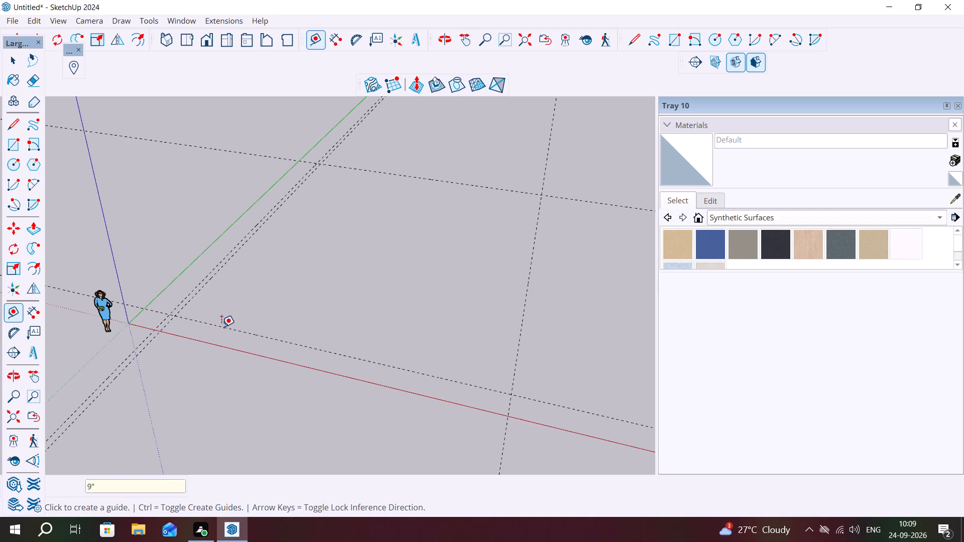
left_click(404, 174)
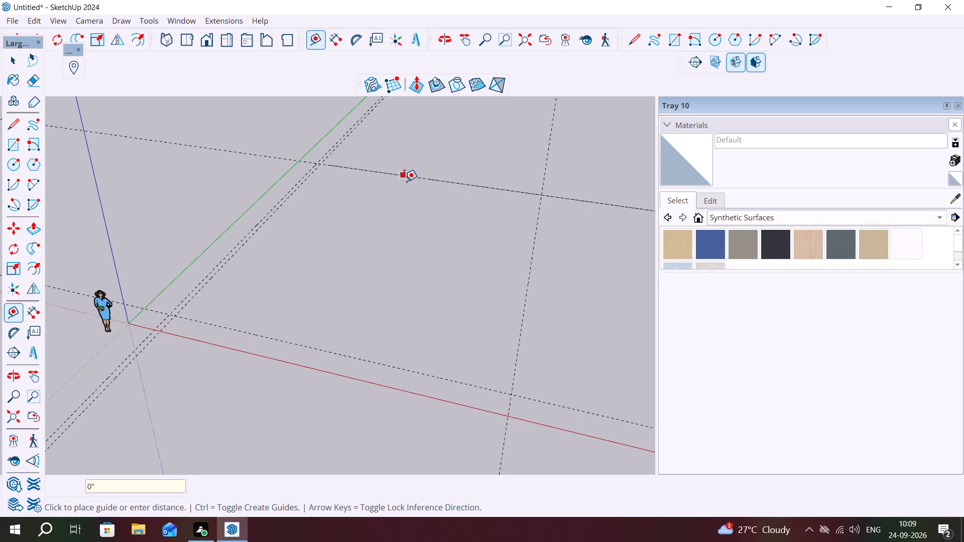
type("9\"")
key("Return")
left_click(536, 232)
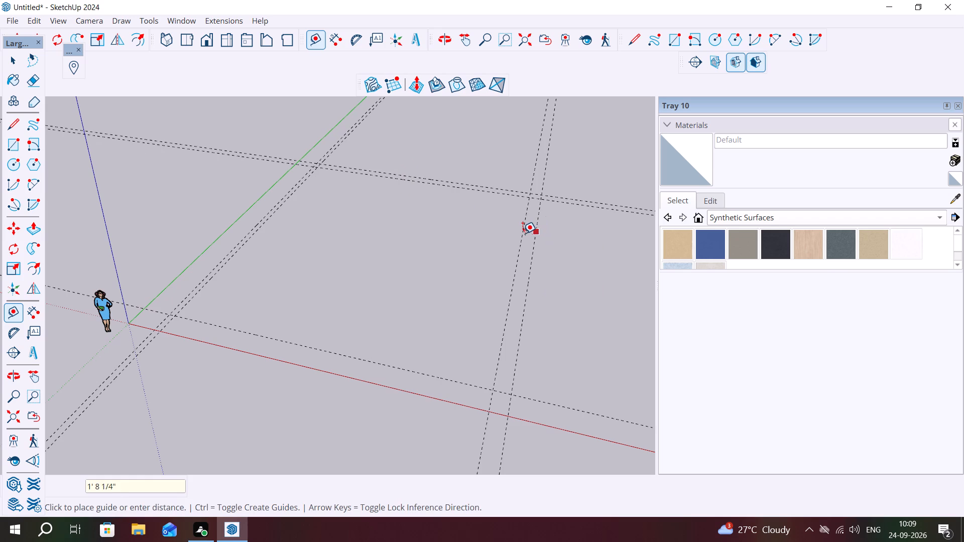
key("9")
key("shift+quotedbl")
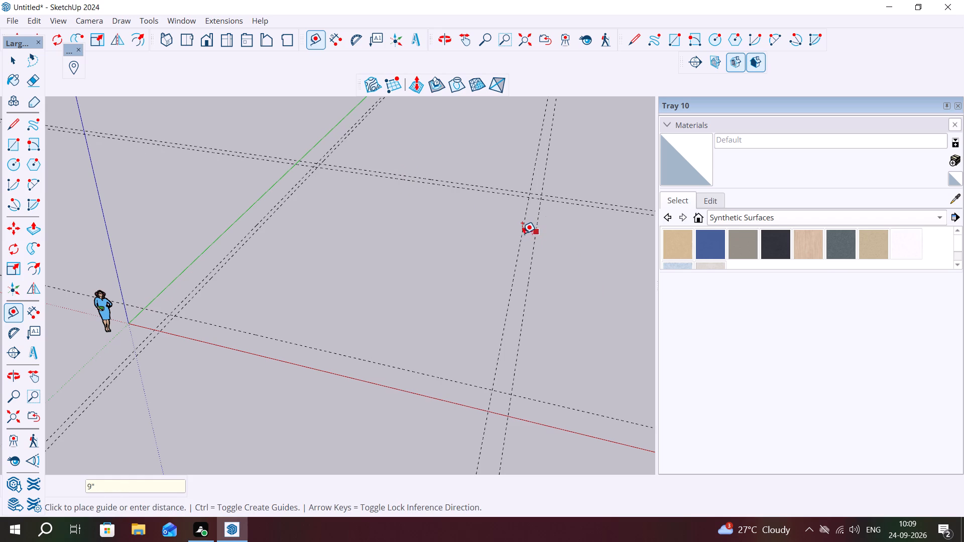
key("Return")
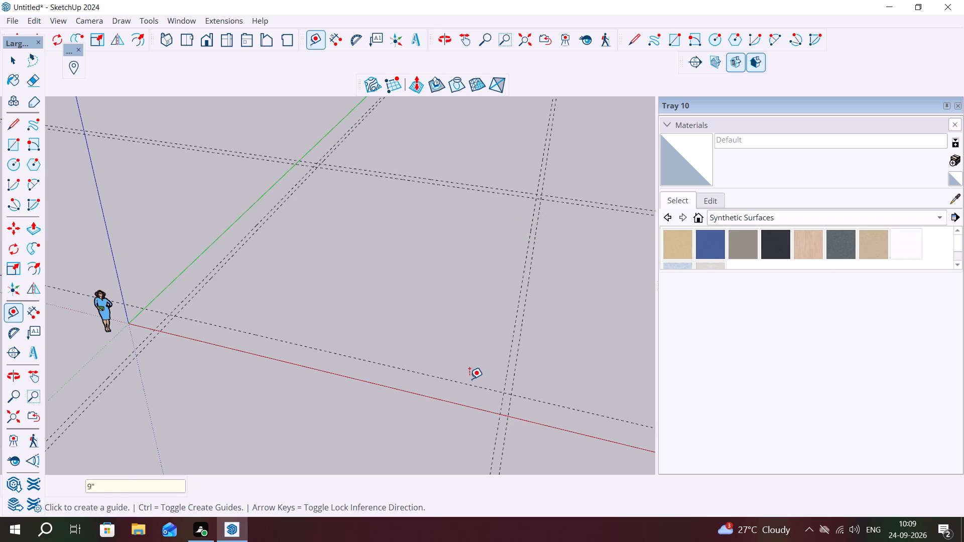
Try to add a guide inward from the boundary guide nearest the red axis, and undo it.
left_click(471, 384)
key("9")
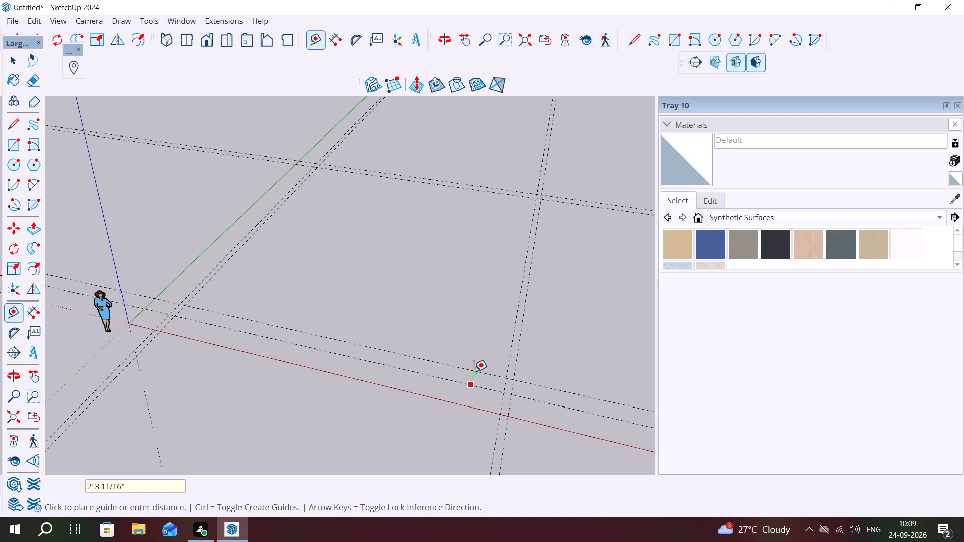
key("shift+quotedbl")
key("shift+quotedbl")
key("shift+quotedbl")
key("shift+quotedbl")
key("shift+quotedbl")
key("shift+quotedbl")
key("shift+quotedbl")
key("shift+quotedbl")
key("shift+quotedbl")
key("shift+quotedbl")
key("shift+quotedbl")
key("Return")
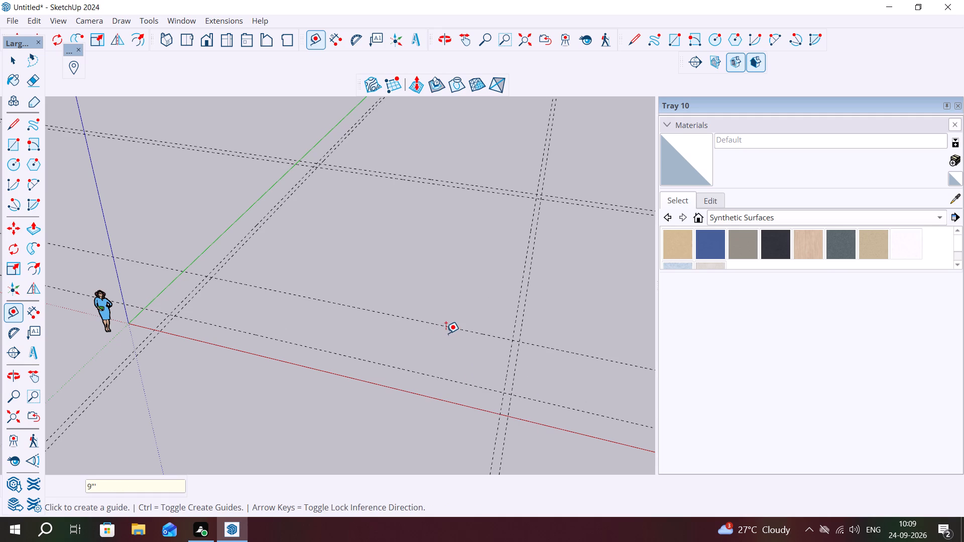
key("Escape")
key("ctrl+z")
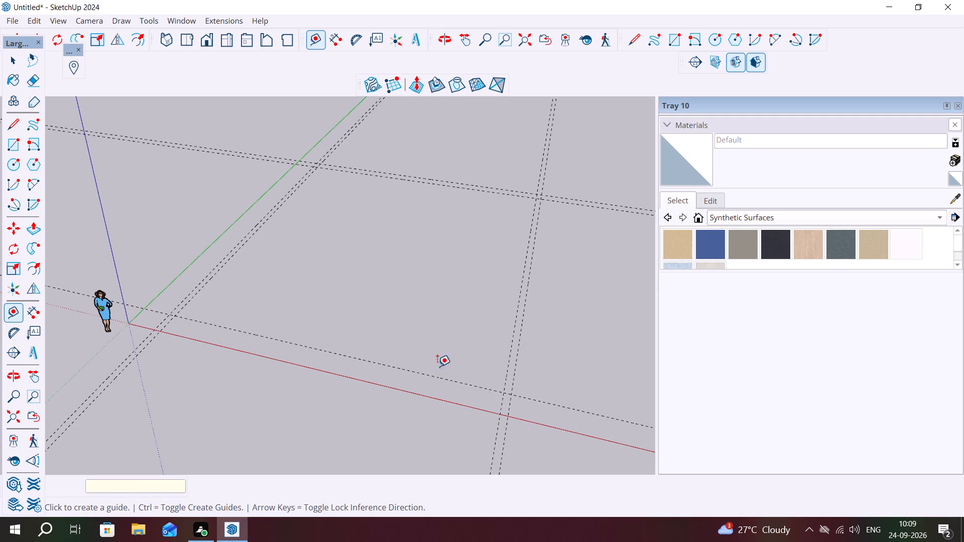
Add a guide 9" inward from the boundary guide nearest the red axis.
left_click(442, 377)
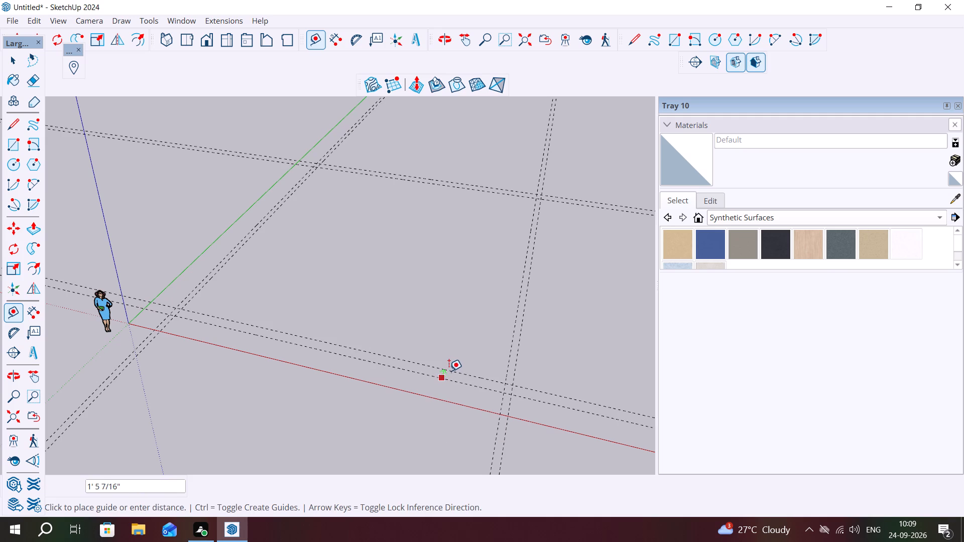
type("9\"")
key("Return")
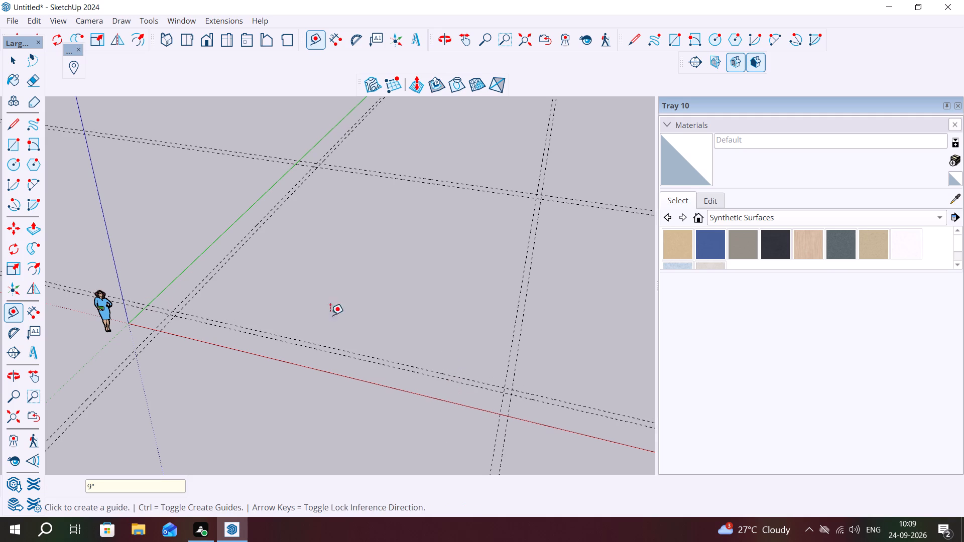
Add a guide 12' inward from the inner wall guide nearest the green axis, plus another 6" beyond it.
left_click(207, 281)
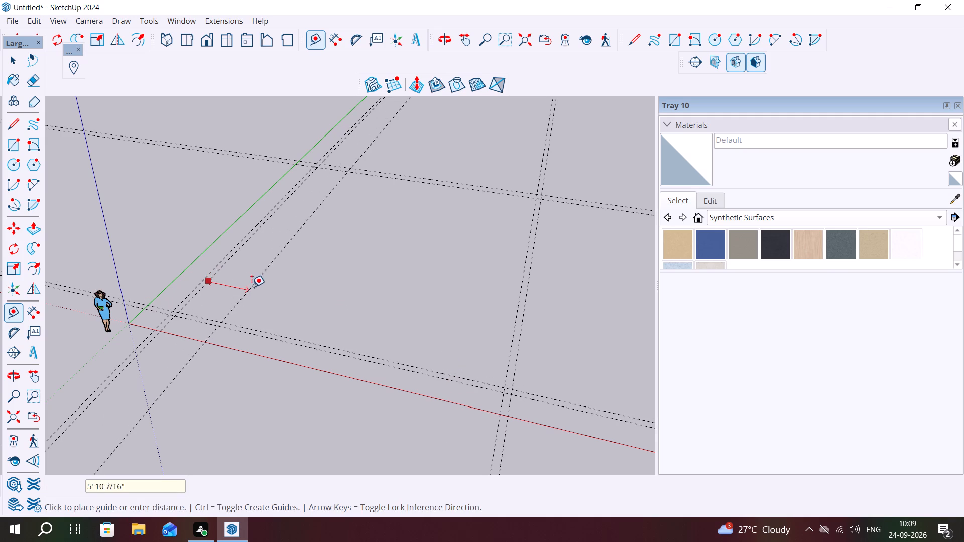
type("12'")
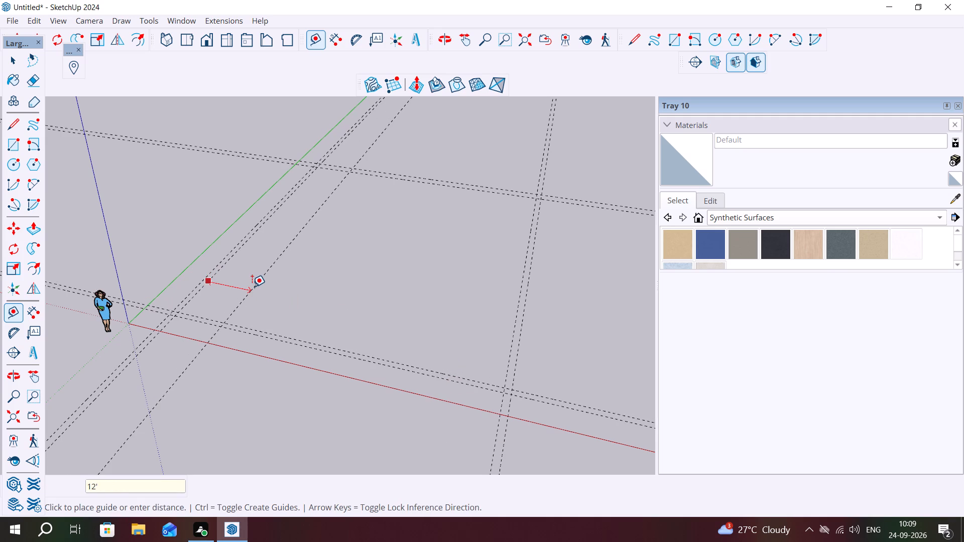
key("Return")
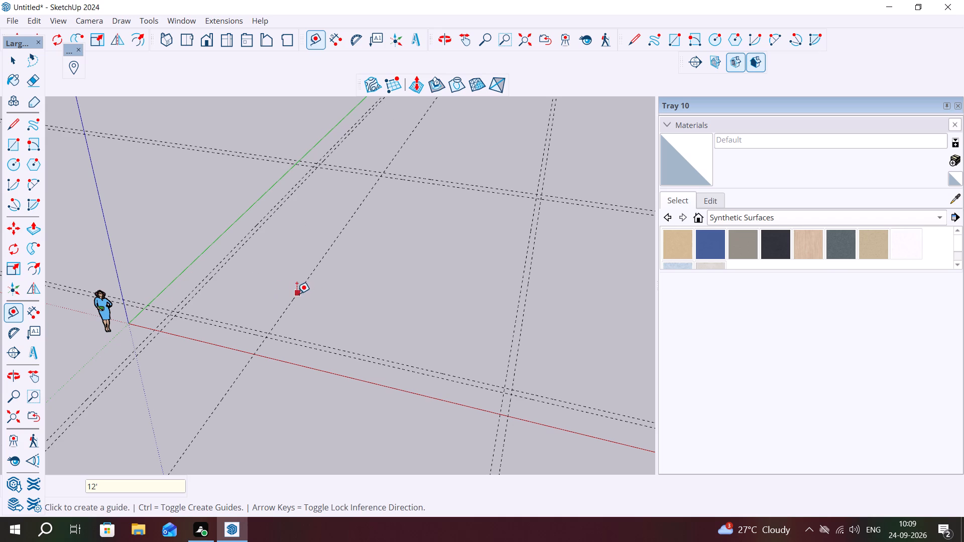
left_click(296, 294)
key("9")
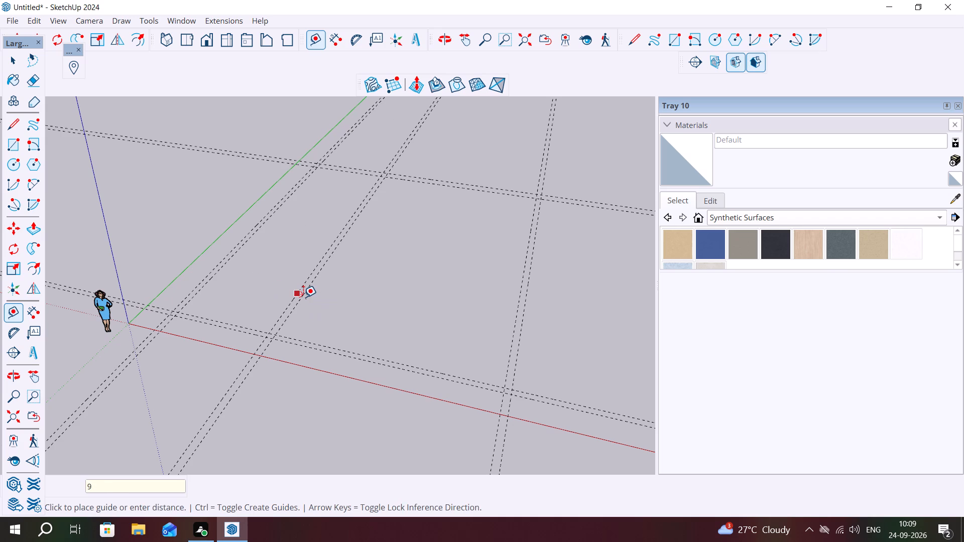
key("BackSpace")
key("4")
key("BackSpace")
type("6\"")
key("Return")
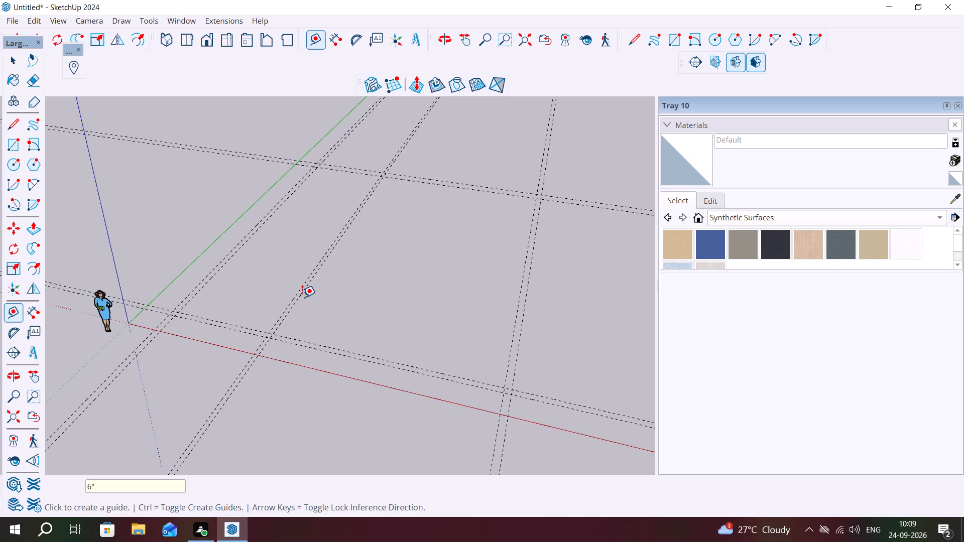
Add a guide 12' inward from the inner wall guide nearest the red axis, plus another 6" beyond it.
left_click(309, 340)
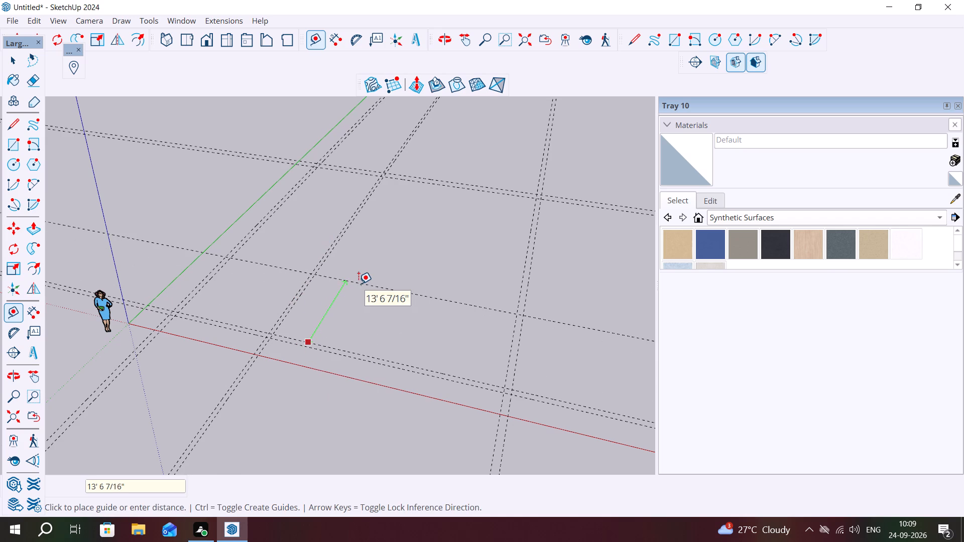
key("1")
type("2'")
key("Return")
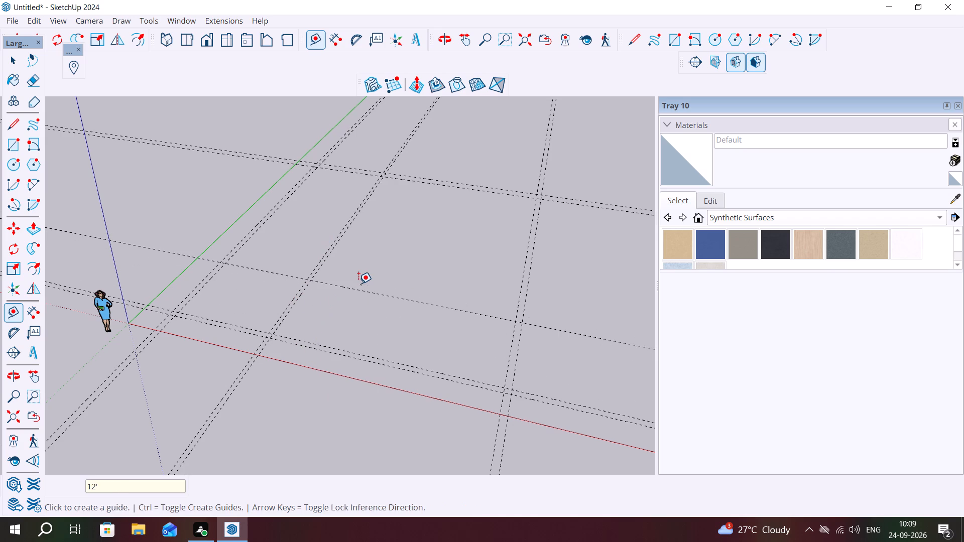
left_click(342, 286)
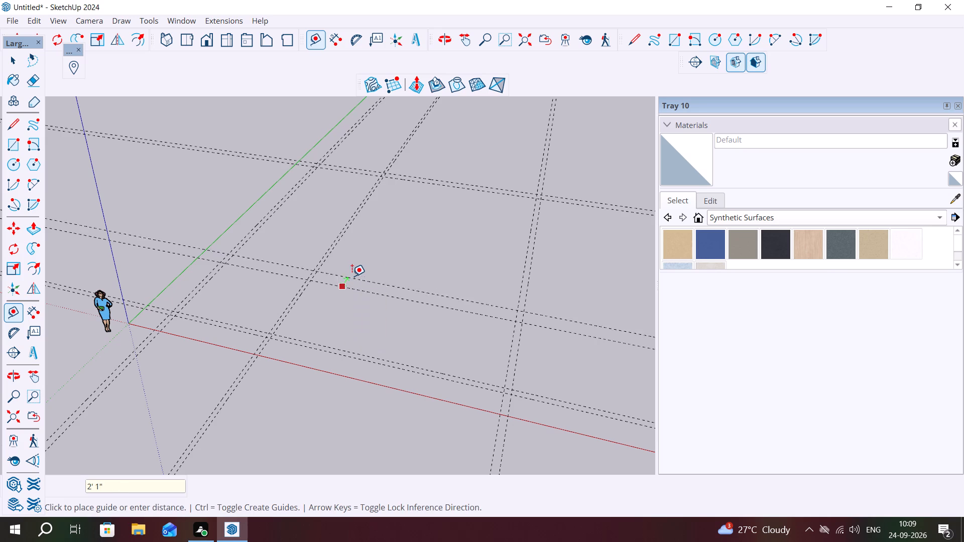
type("6\"")
key("Return")
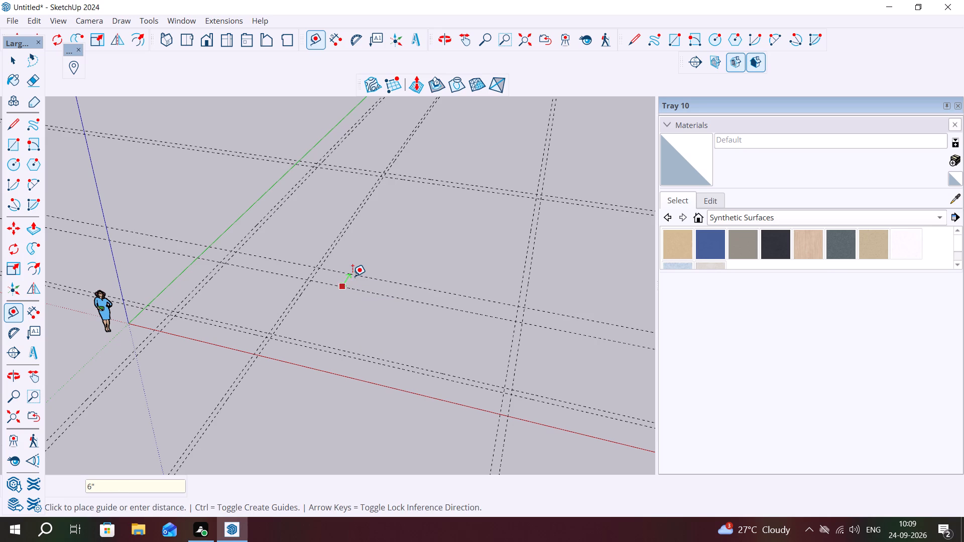
Draw a 40' by 50' rectangle between opposite corner intersections of the outer boundary guides.
middle_click_drag(325, 287, 389, 309)
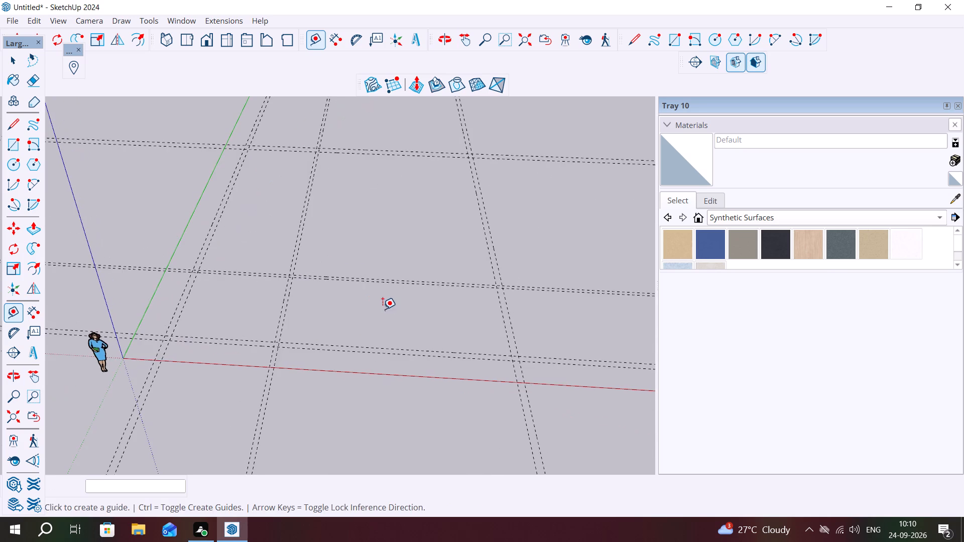
scroll(374, 313, "down", 2)
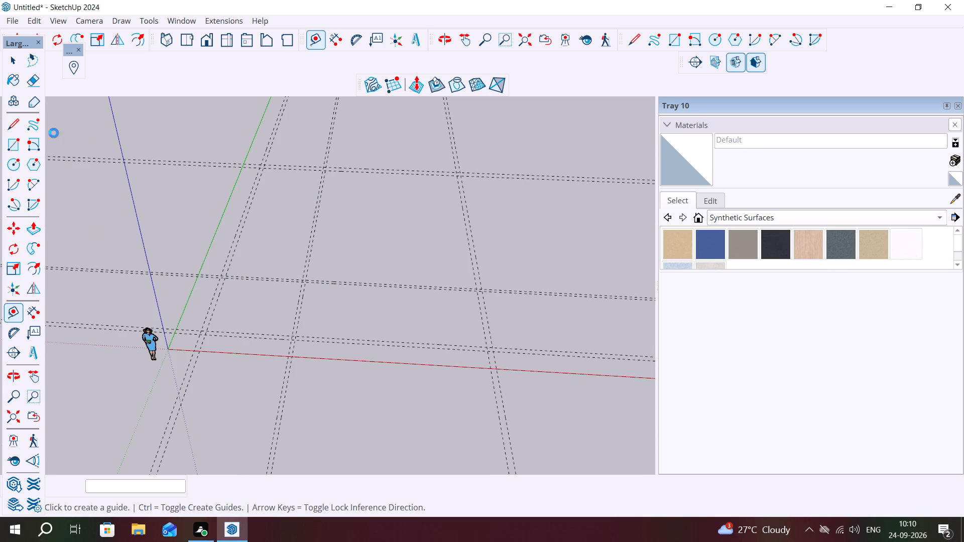
left_click(15, 140)
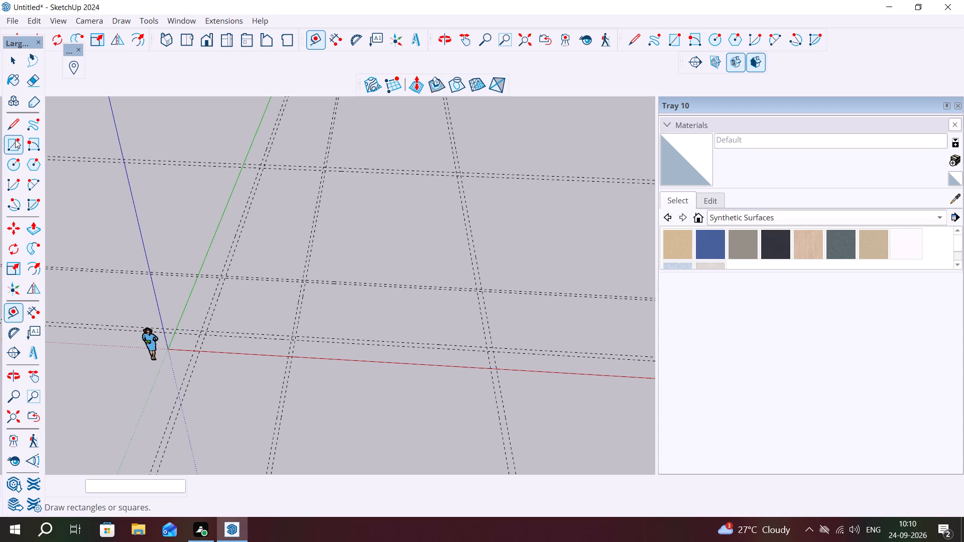
scroll(280, 161, "up", 2)
scroll(236, 162, "up", 2)
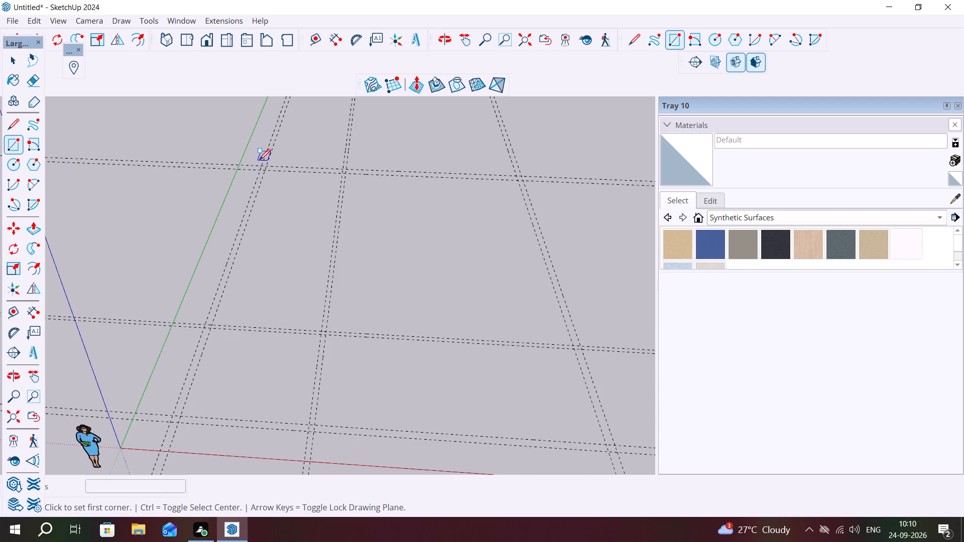
left_click(262, 163)
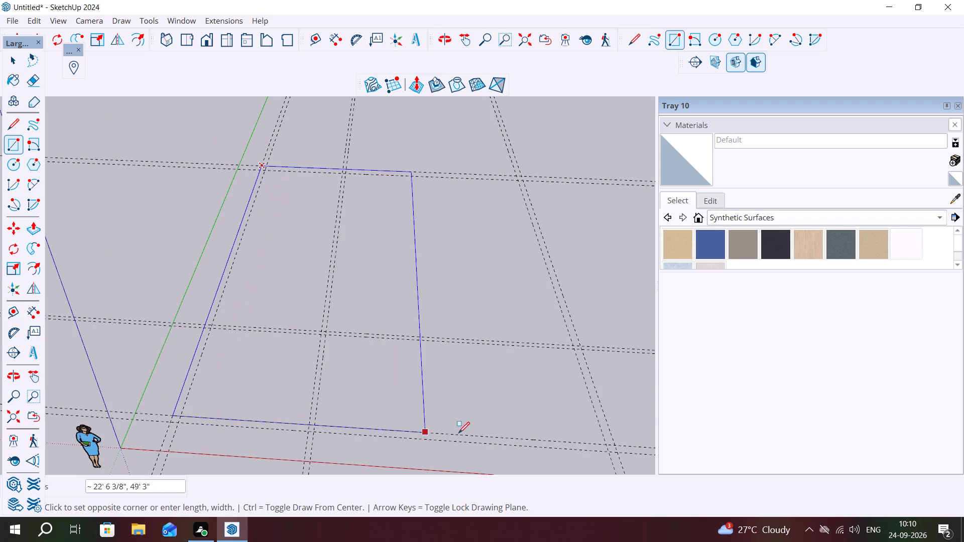
left_click(619, 452)
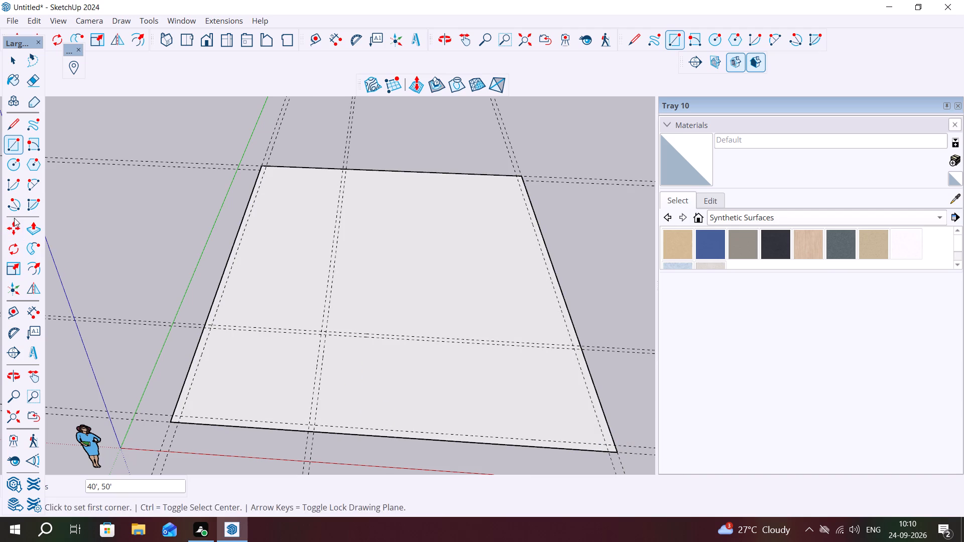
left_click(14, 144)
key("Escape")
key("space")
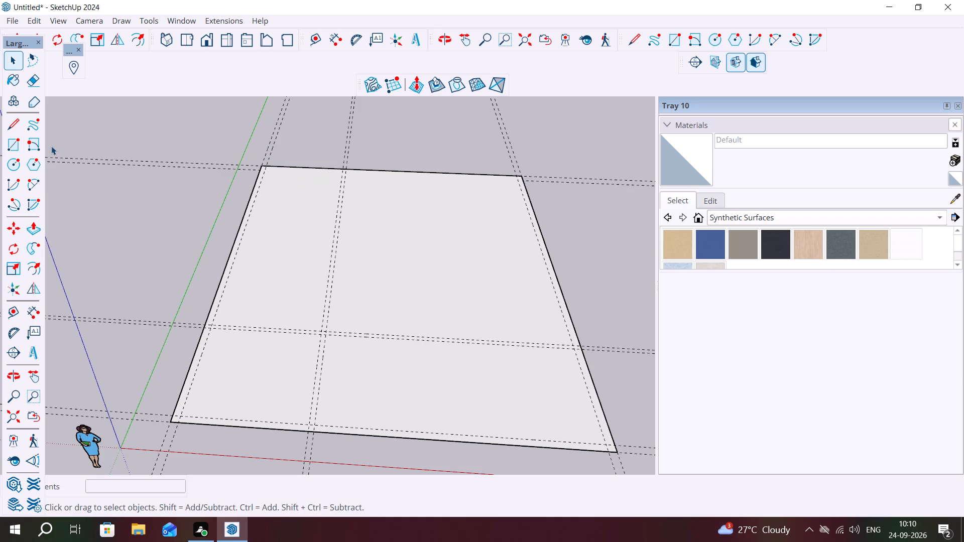
Add a guide 9" inward from the rectangle's far edge, parallel to the red axis.
left_click(15, 303)
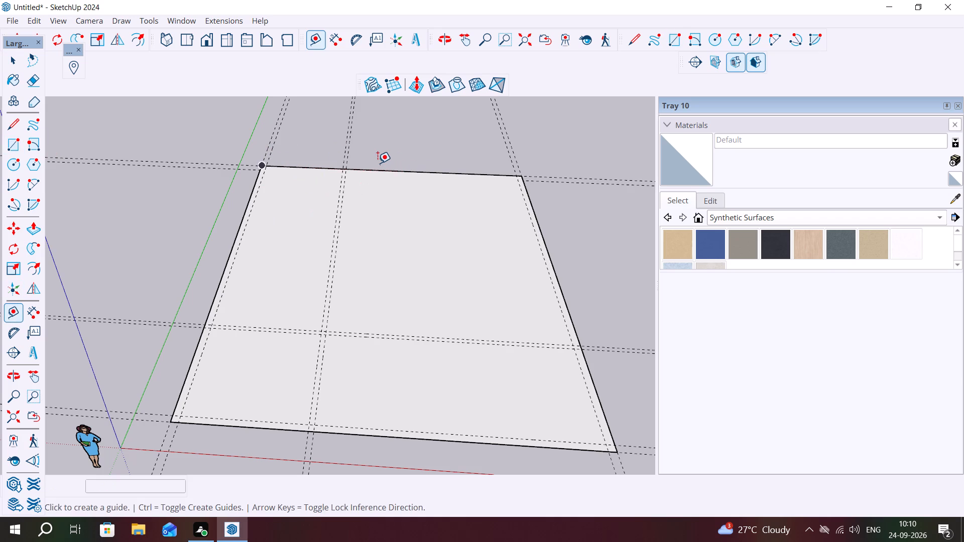
left_click(376, 169)
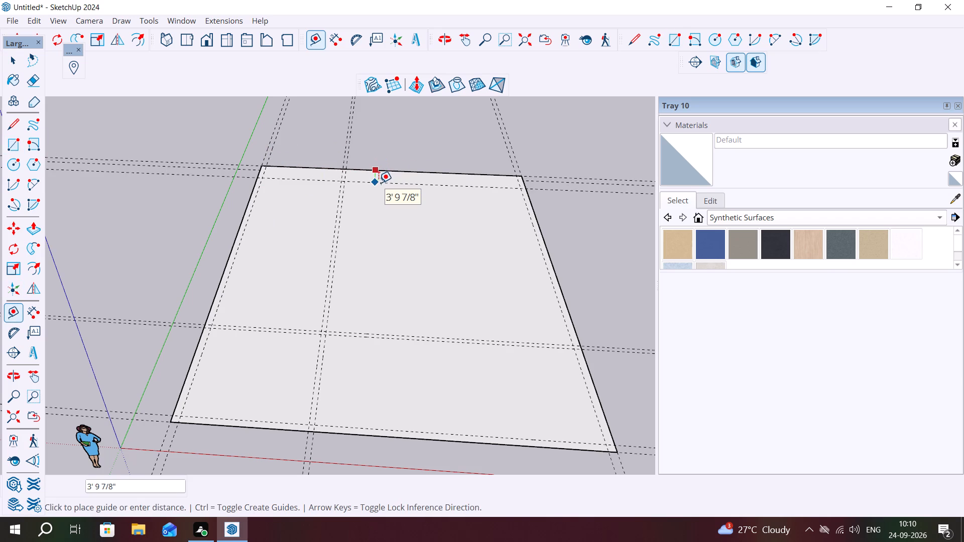
type("9\"")
key("Return")
key("Escape")
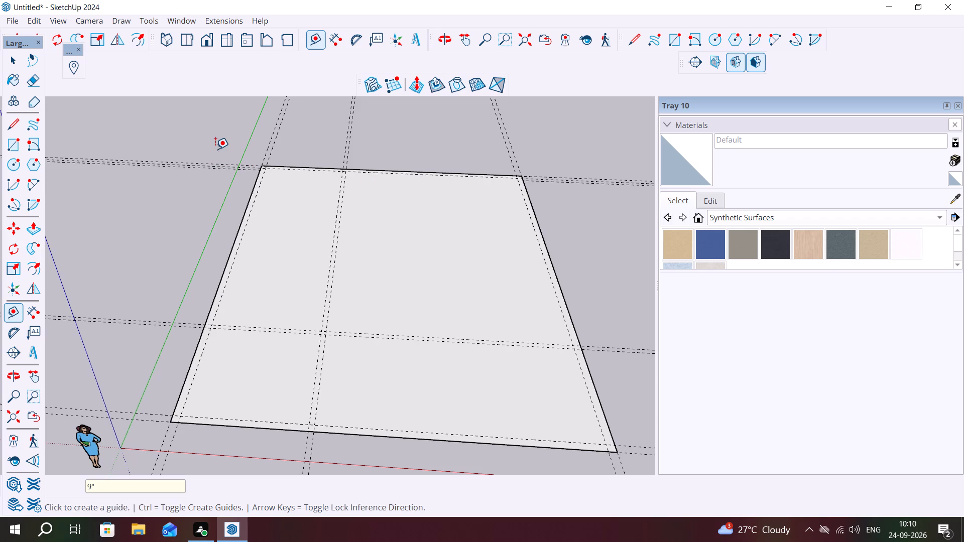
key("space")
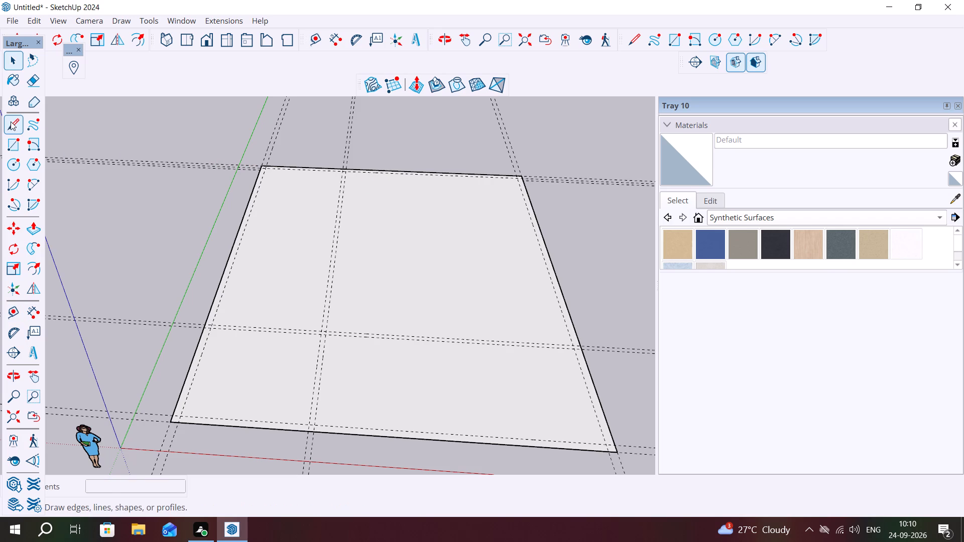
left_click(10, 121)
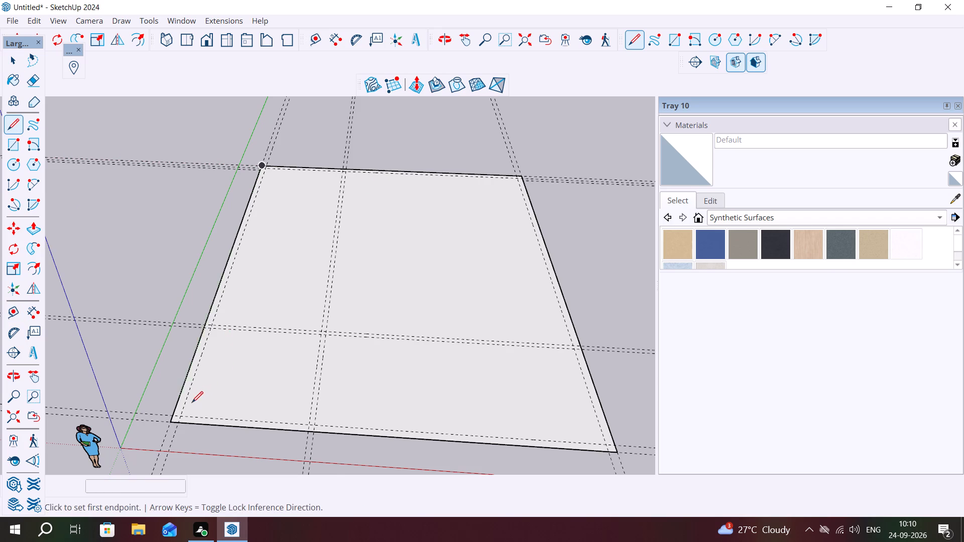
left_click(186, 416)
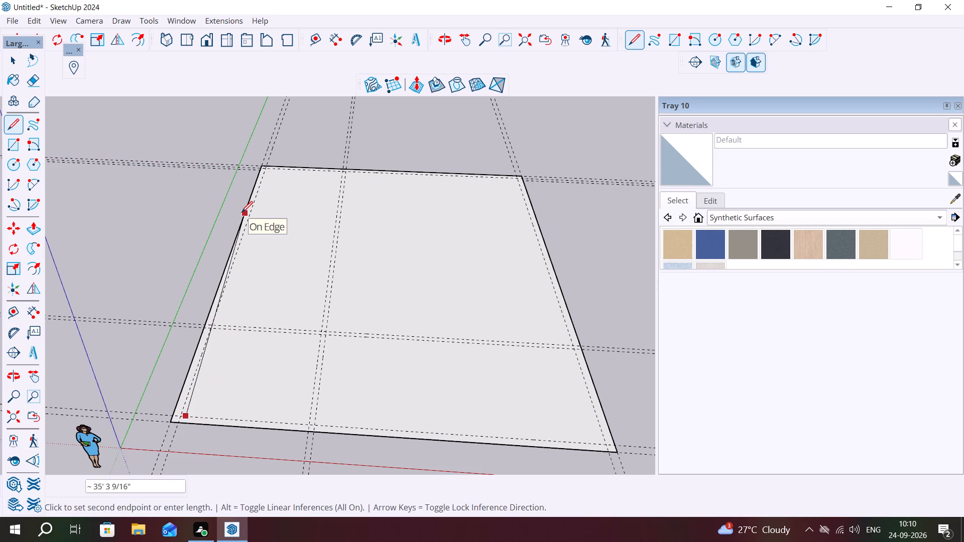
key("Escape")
Draw a 48' 6" by 38' 6" rectangle between opposite corner intersections of the inner wall guides.
key("r")
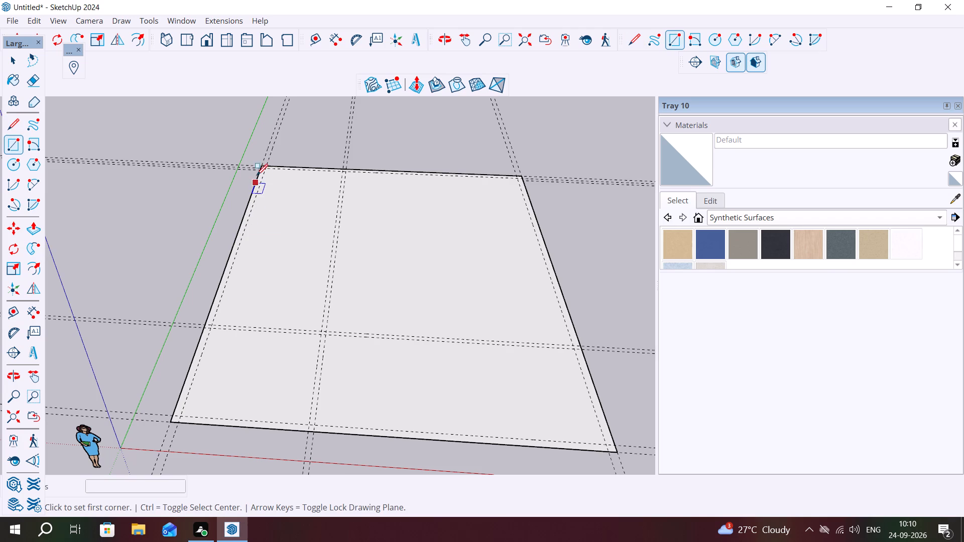
scroll(264, 171, "up", 9)
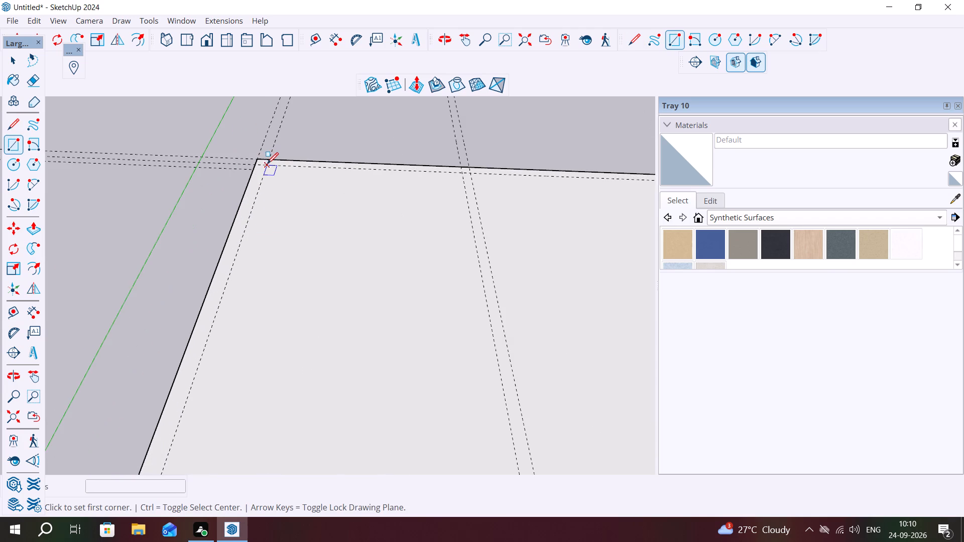
left_click(267, 164)
scroll(208, 169, "down", 6)
scroll(159, 158, "down", 7)
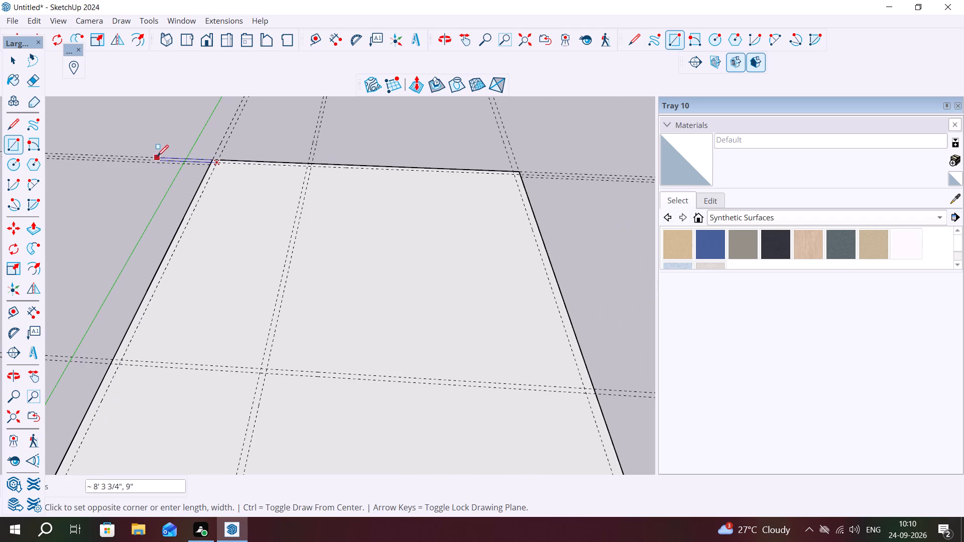
scroll(455, 250, "down", 6)
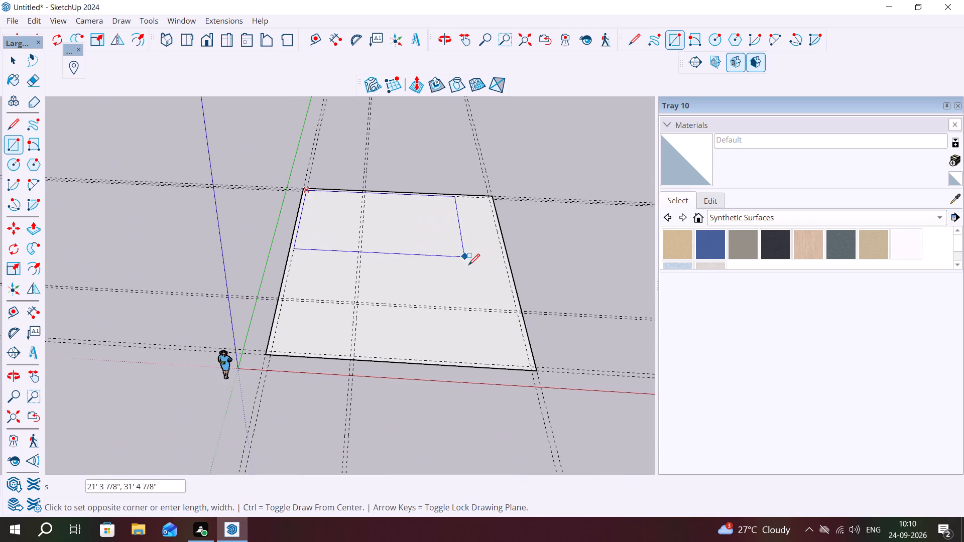
left_click(530, 366)
key("Escape")
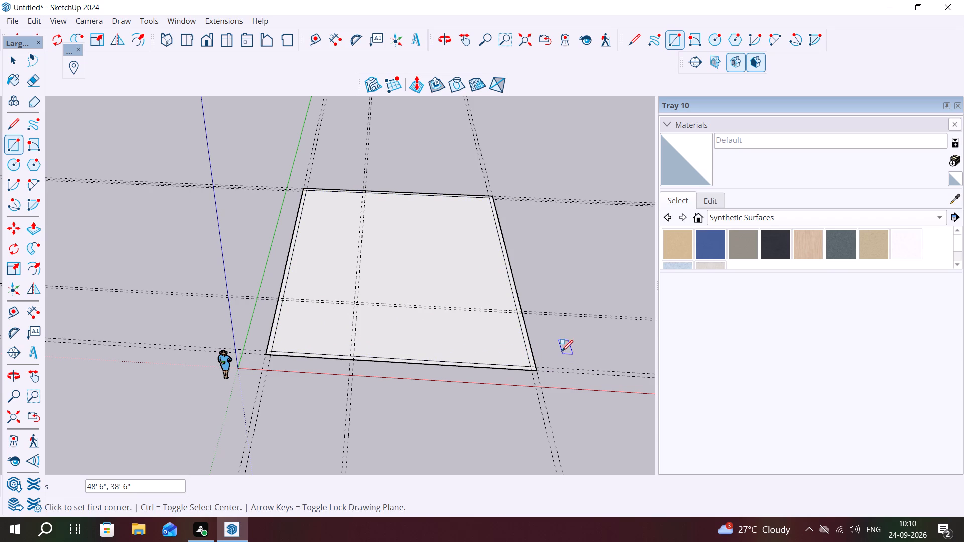
Select the edges and face of the inner rectangle to check that it is separate from the outer wall strip.
key("space")
left_click(530, 348)
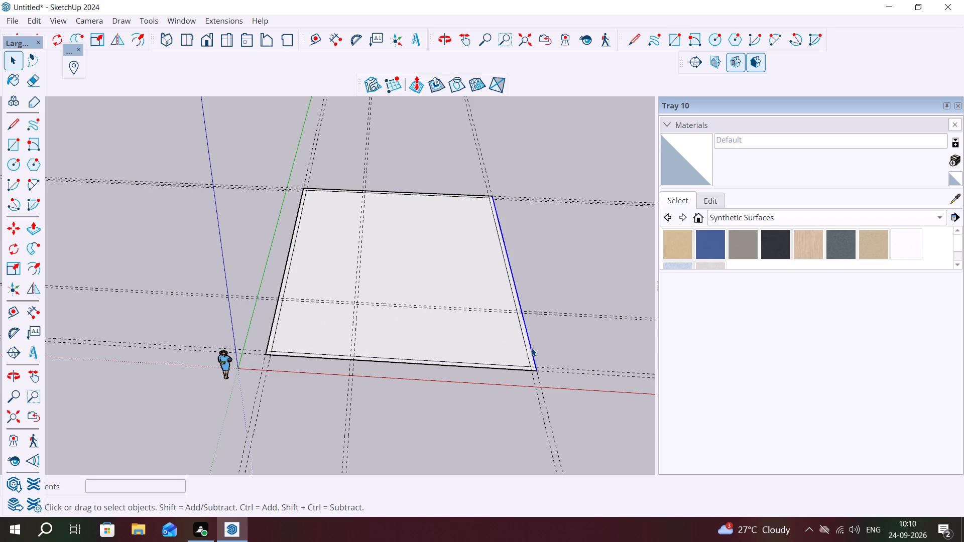
left_click(529, 354)
left_click(529, 354)
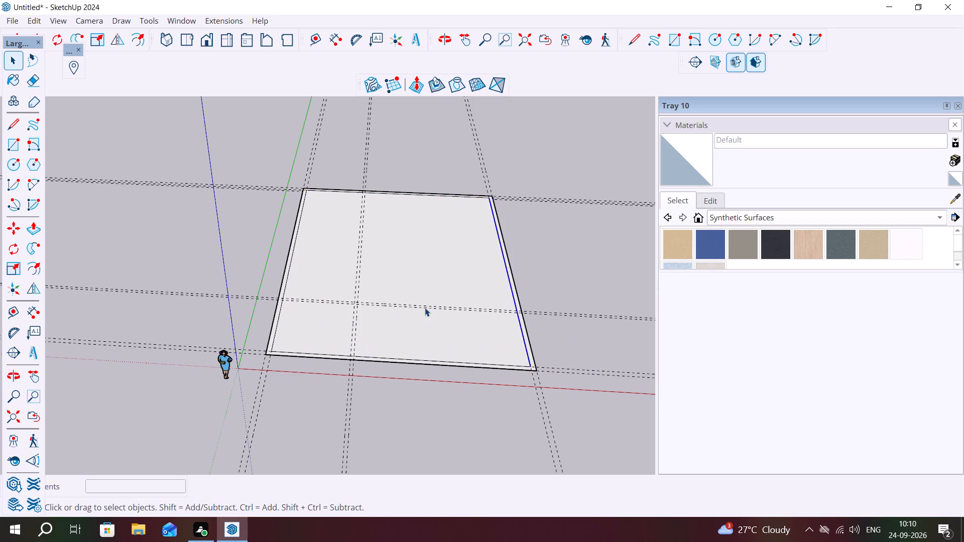
left_click(425, 308)
left_click(427, 275)
left_click(427, 275)
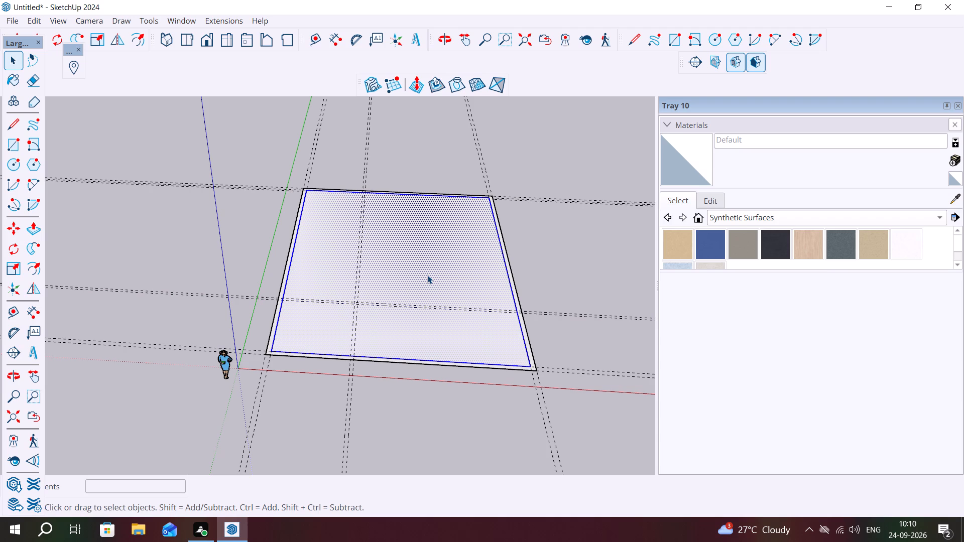
left_click(423, 265)
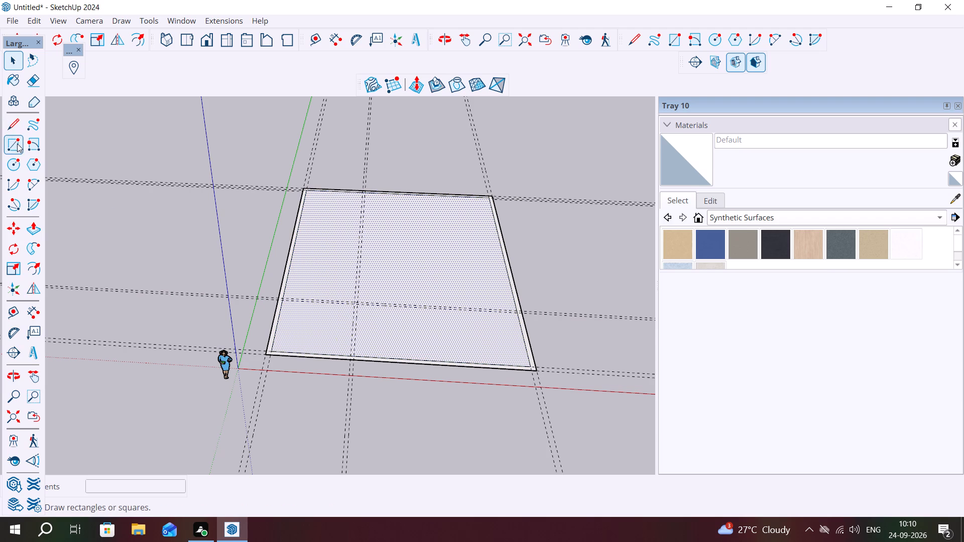
Draw a 6" by 12' 6" partition rectangle from the partition guides' crossing to the inner wall line nearest the red axis.
left_click(11, 148)
scroll(375, 304, "up", 8)
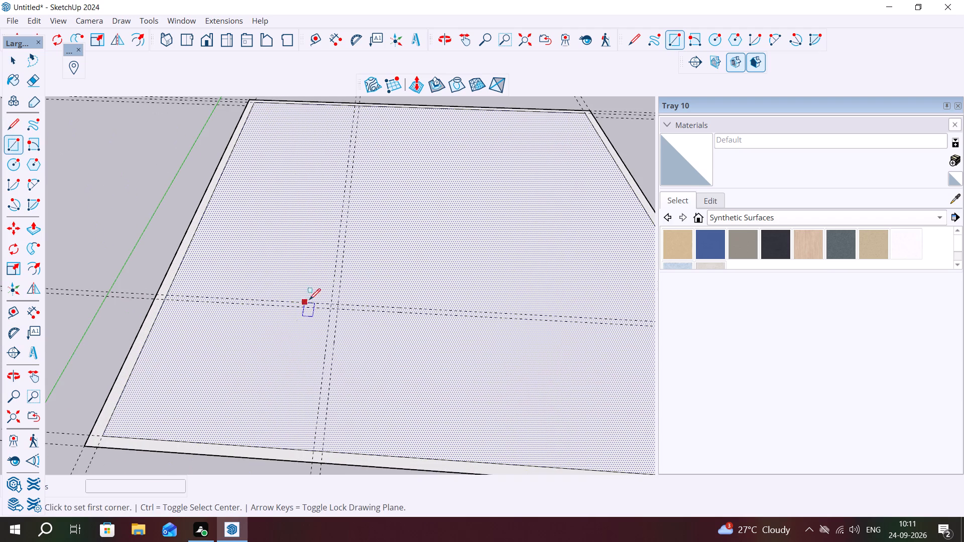
left_click(332, 301)
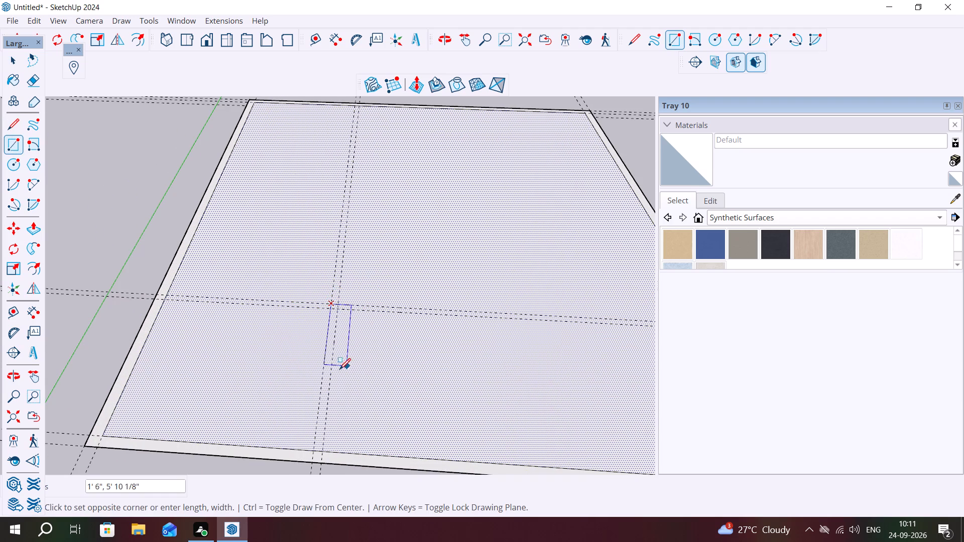
left_click(325, 452)
Draw a 6" by 26' partition rectangle from the first partition's end corner to the inner wall line farthest from the green axis.
scroll(355, 284, "up", 10)
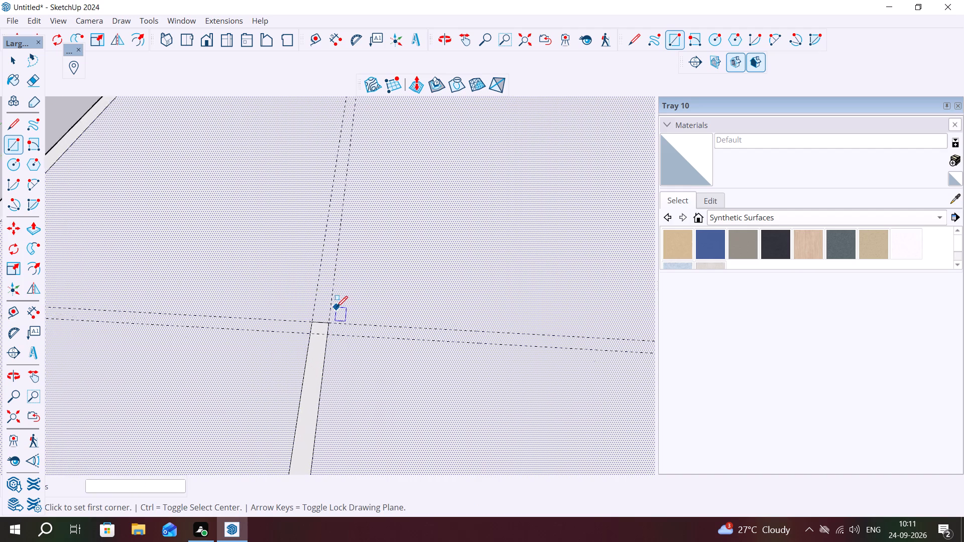
scroll(336, 307, "up", 1)
left_click(324, 329)
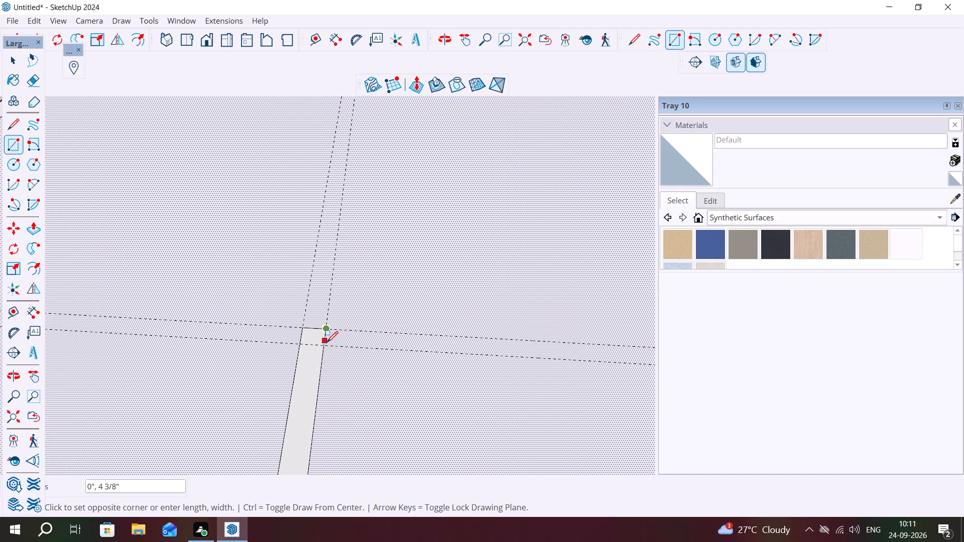
scroll(324, 342, "down", 12)
scroll(178, 300, "down", 3)
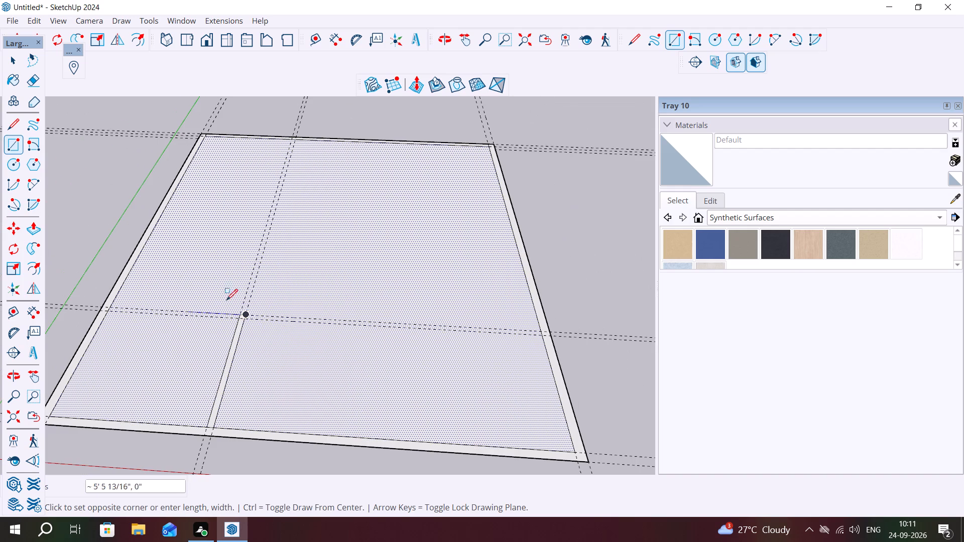
left_click(542, 336)
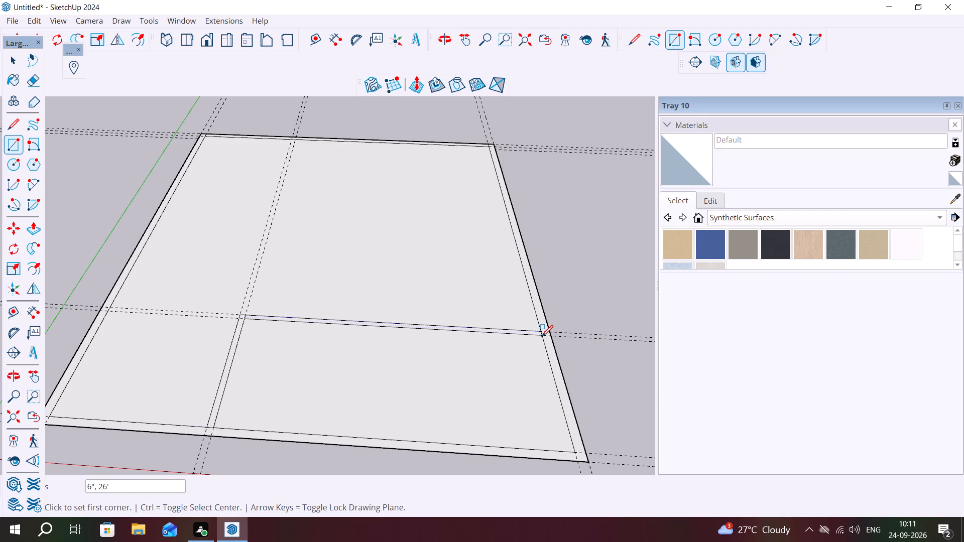
key("space")
key("Escape")
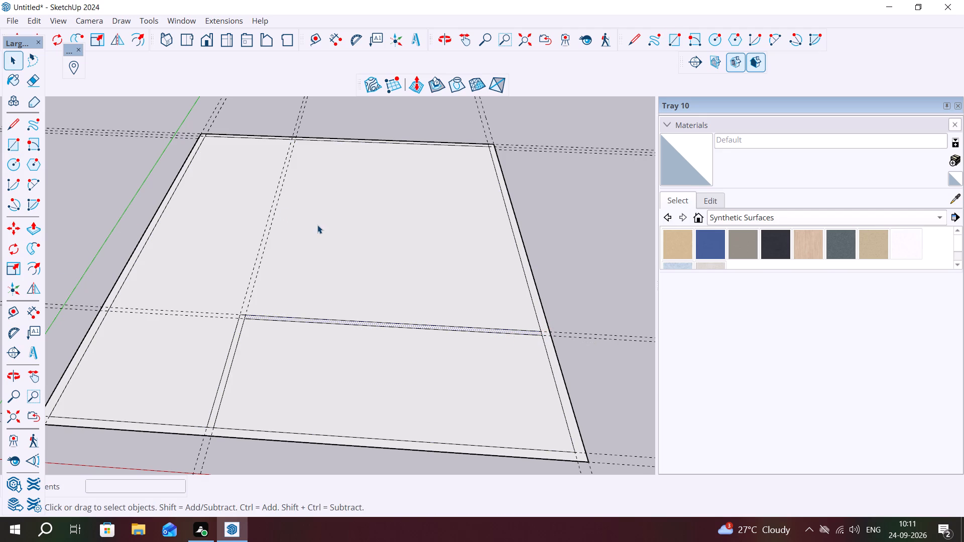
Cut out the large L-shaped floor face and the corner floor face enclosed by the partitions.
left_click(318, 225)
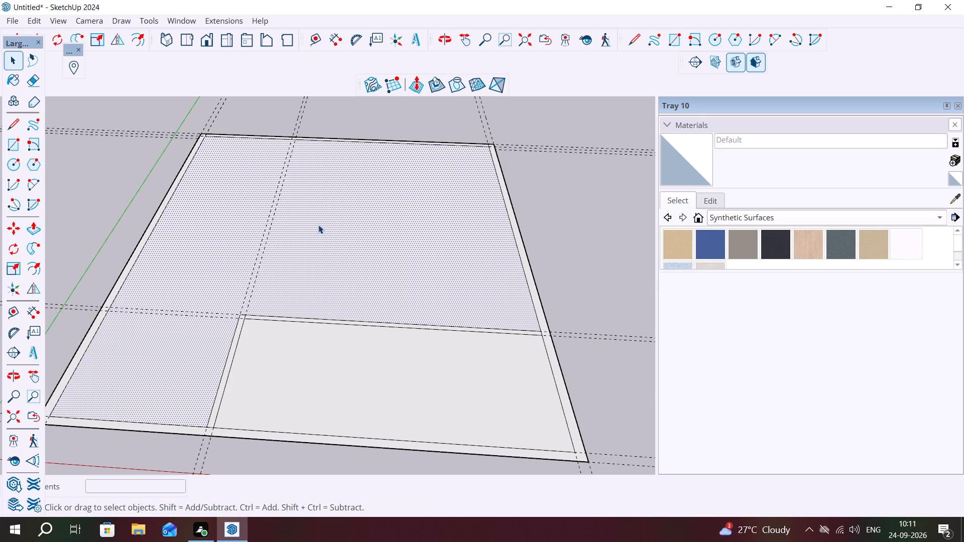
key("ctrl+x")
left_click(317, 378)
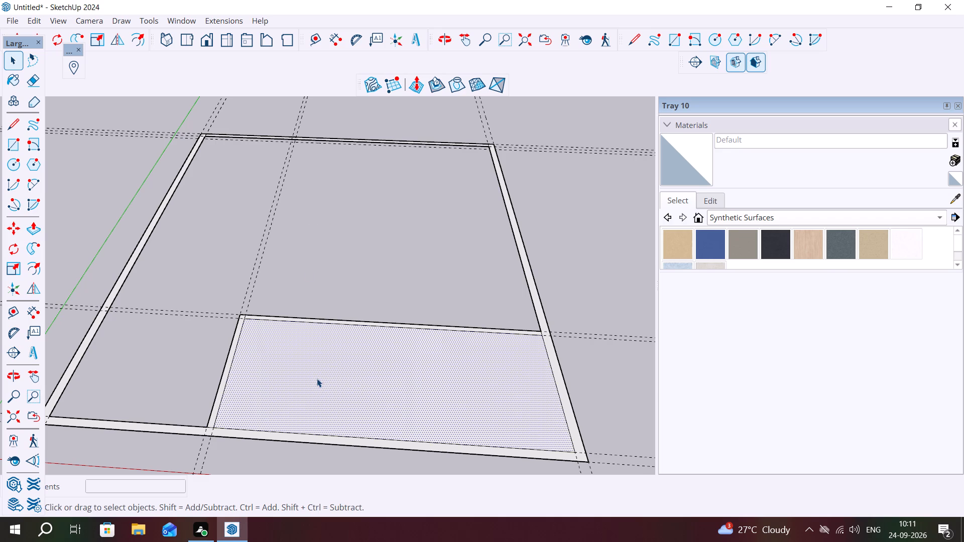
key("ctrl+x")
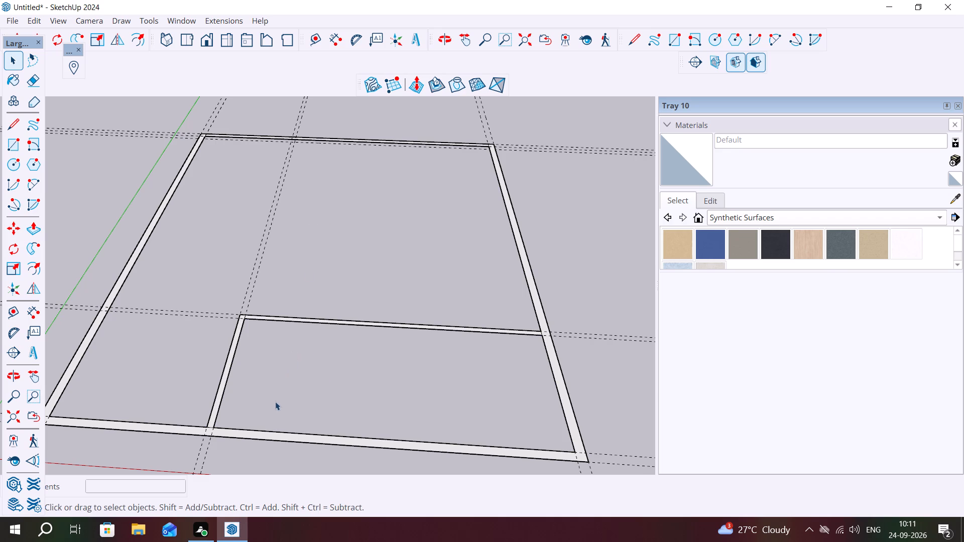
Draw lines across the outer wall strips where the two partitions meet them, continuing the partition edges facing the corner area.
scroll(207, 418, "up", 4)
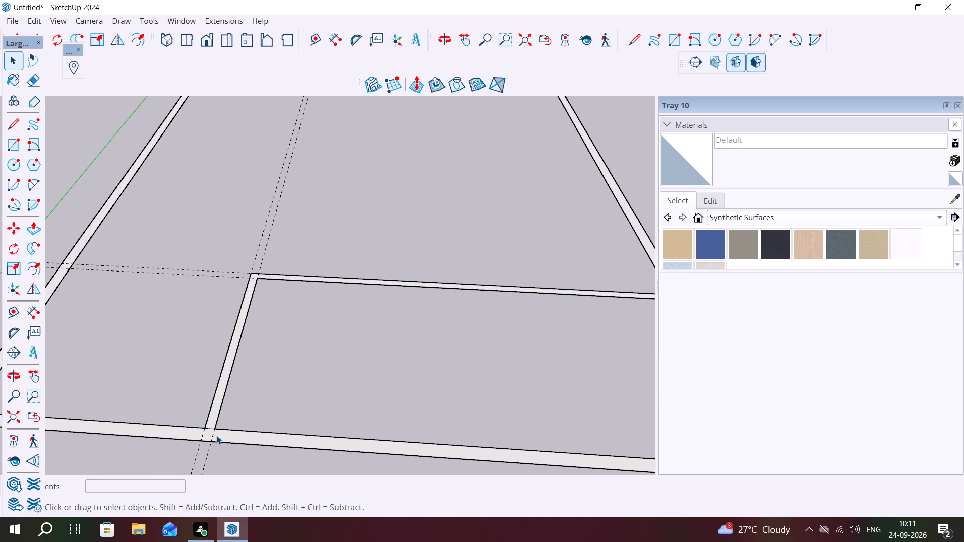
key("l")
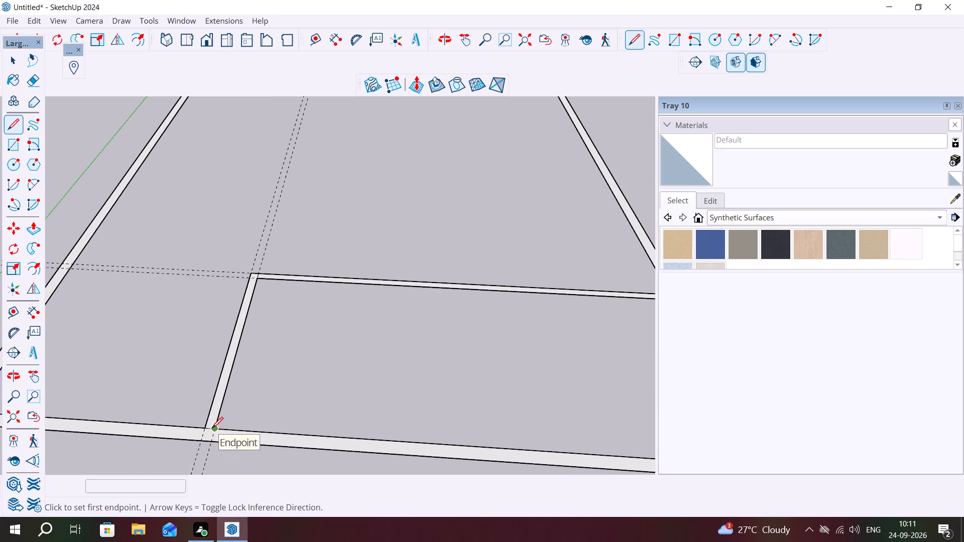
left_click(213, 428)
left_click(210, 447)
scroll(141, 388, "down", 7)
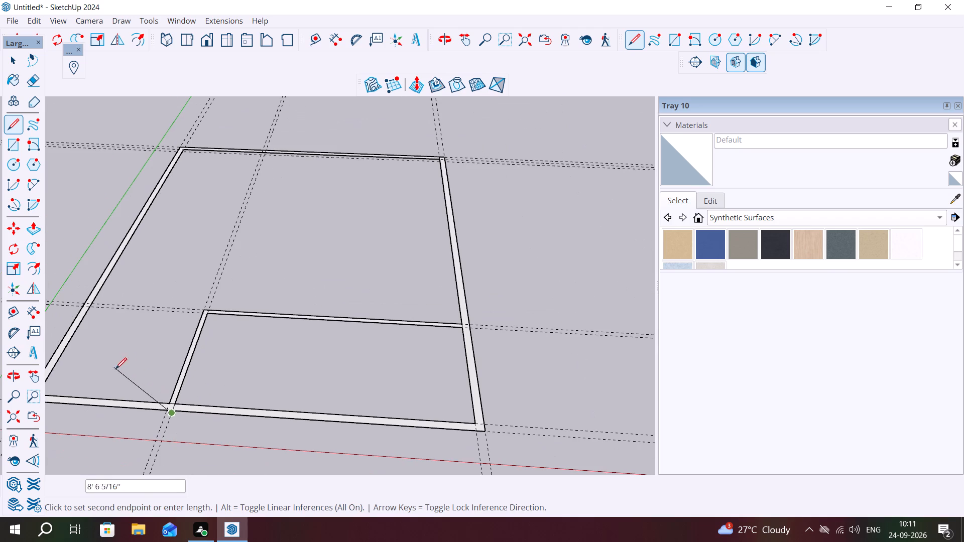
key("Escape")
scroll(452, 328, "up", 3)
left_click(466, 327)
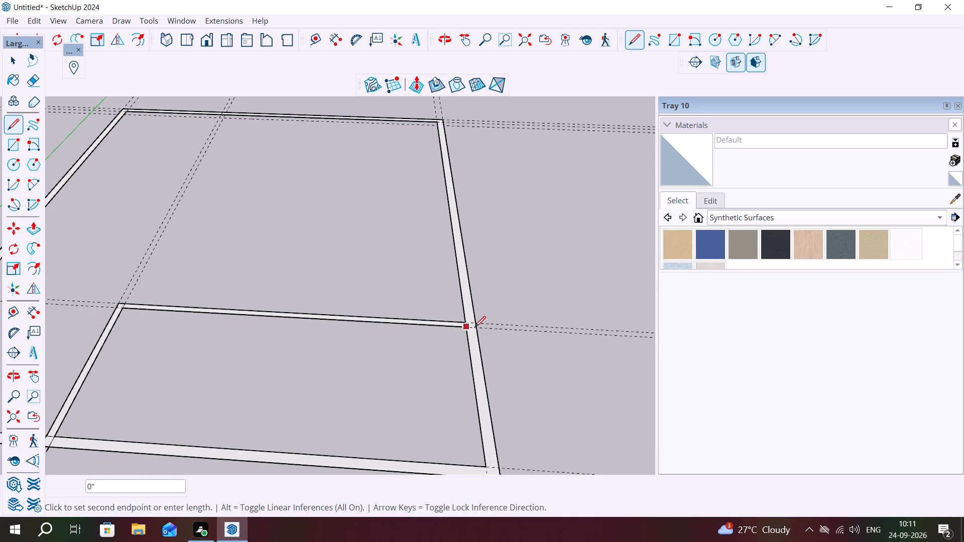
left_click(478, 327)
key("Escape")
key("space")
scroll(372, 340, "down", 4)
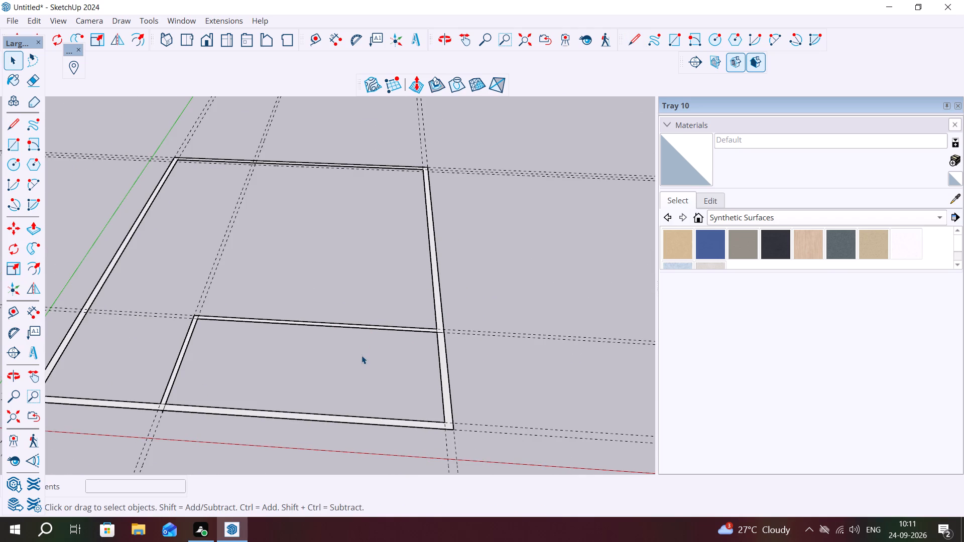
Erase the inner and outer edges of both outer wall stretches around the corner area enclosed by the partitions.
key("e")
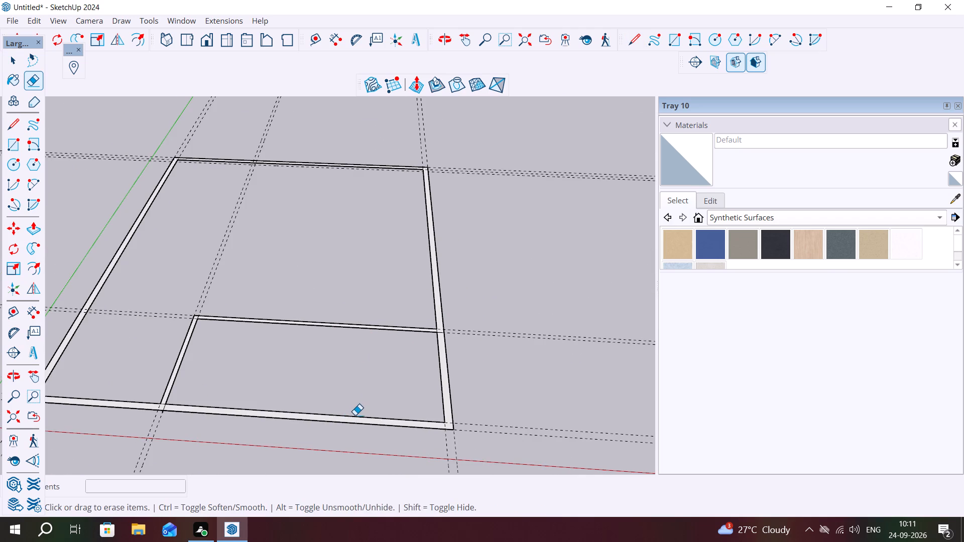
left_click(355, 415)
left_click(355, 423)
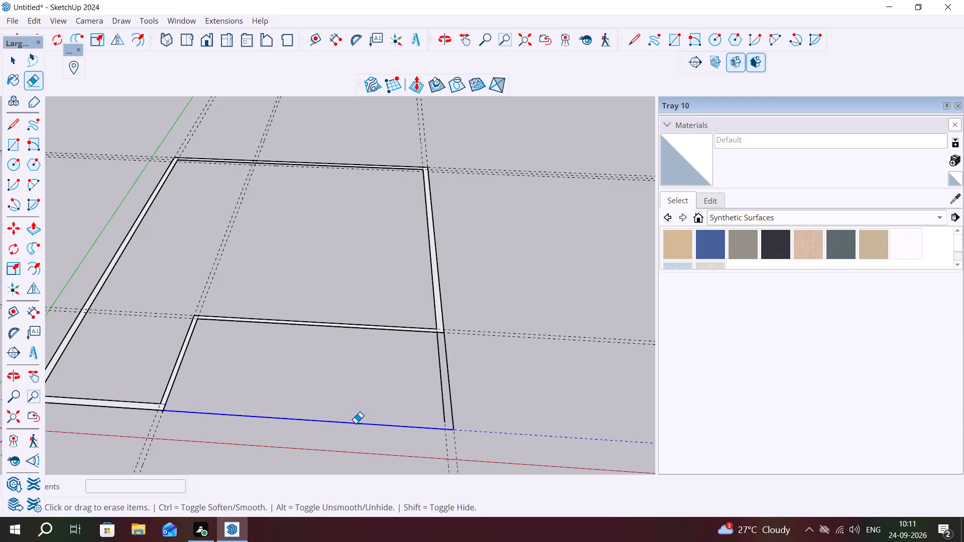
left_click(442, 397)
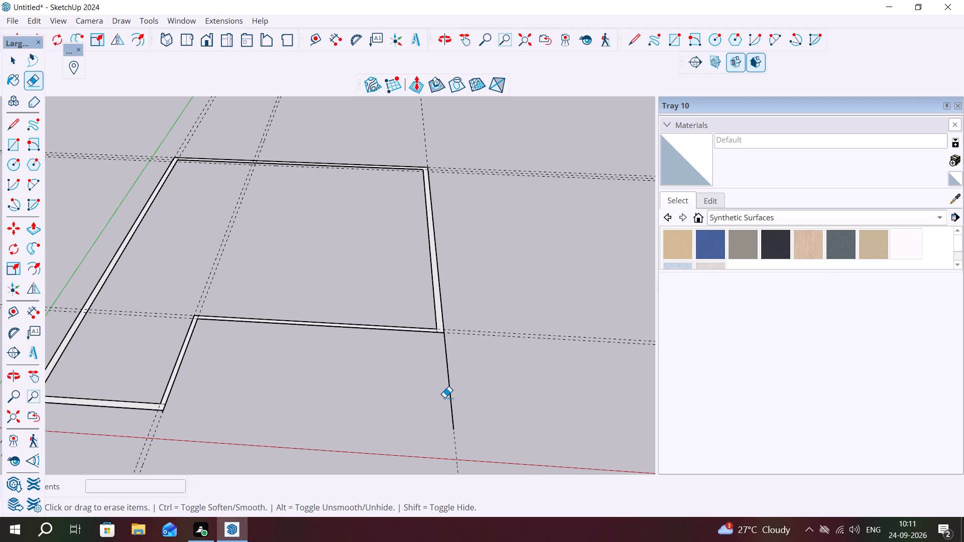
left_click(450, 398)
scroll(452, 393, "down", 6)
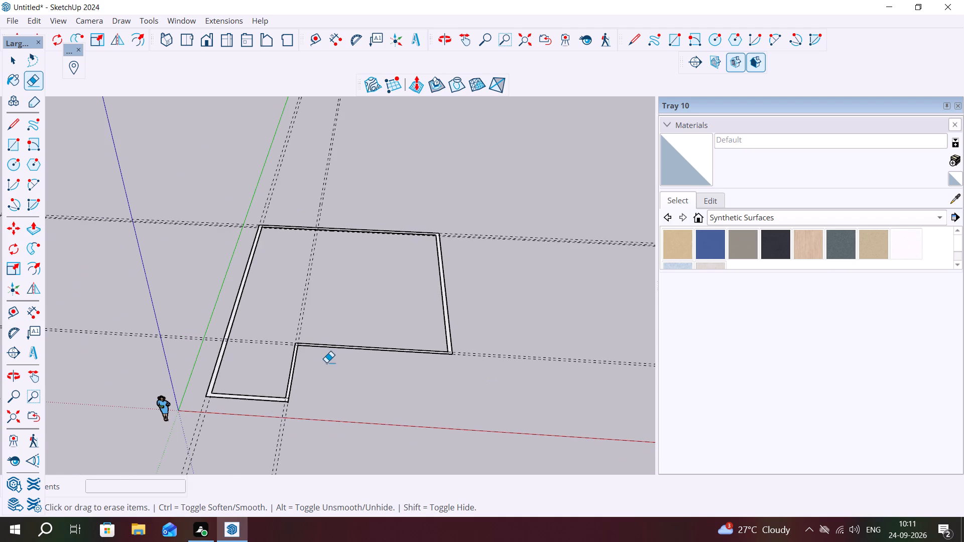
middle_click_drag(269, 335, 289, 343)
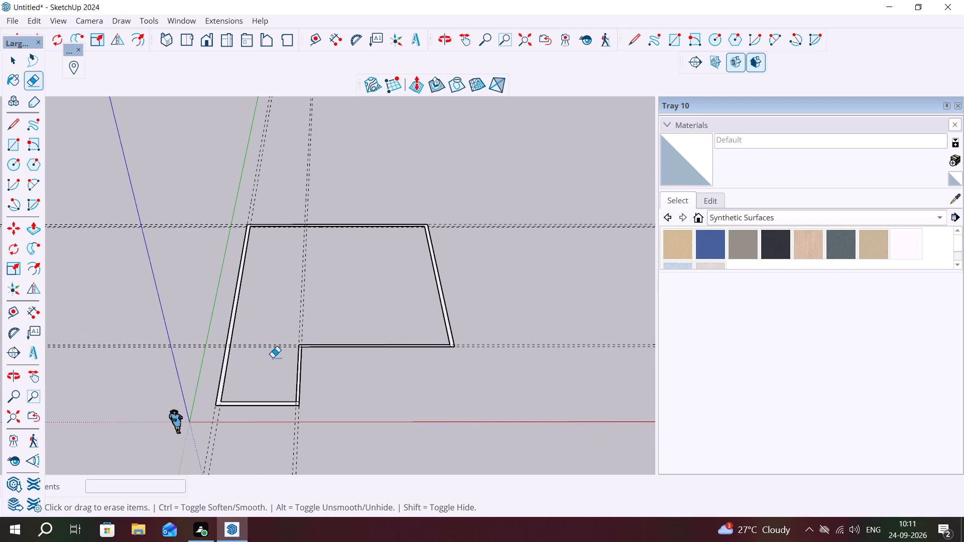
scroll(263, 352, "up", 2)
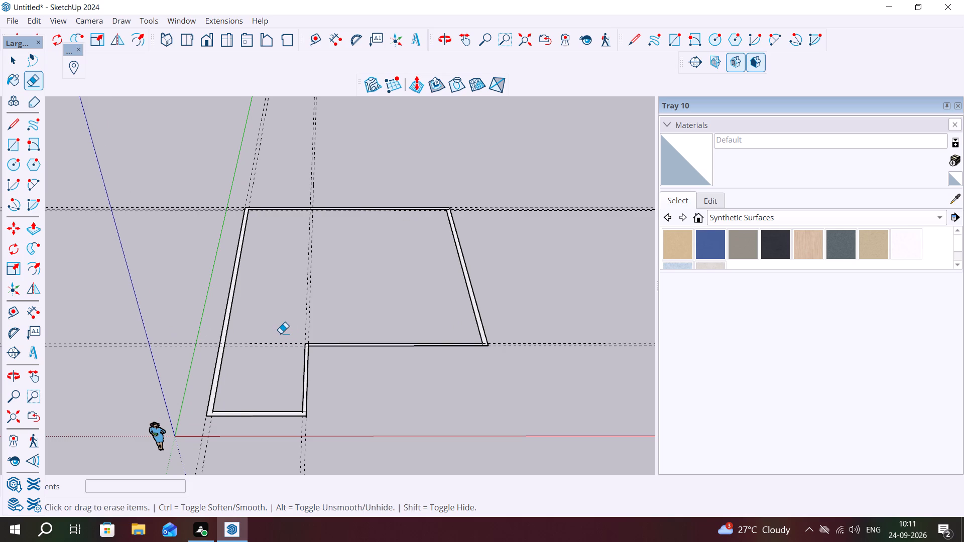
key("Escape")
key("space")
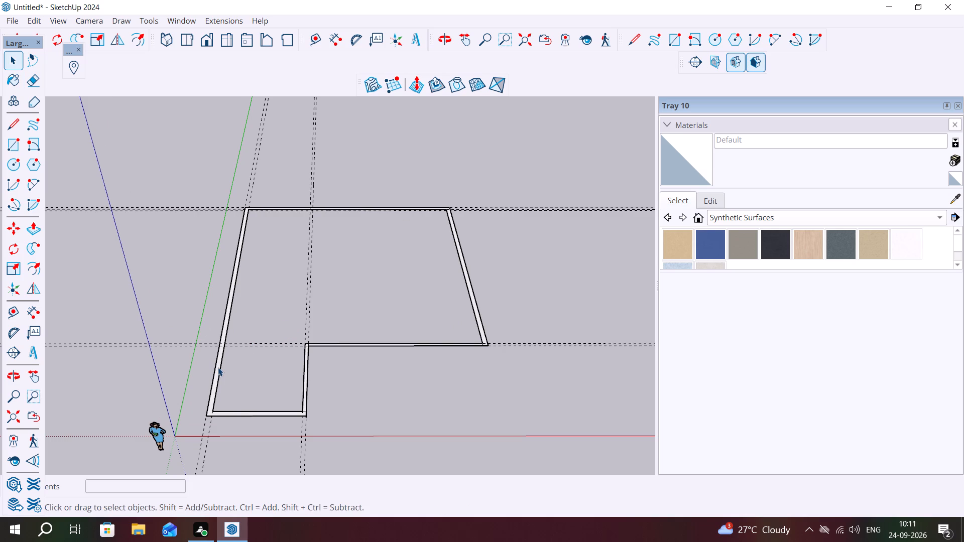
Erase the leftover seam line across the wall strips at the corner where the shorter partition meets the outer wall nearest the red axis.
left_click(218, 368)
left_click(217, 368)
left_click(217, 368)
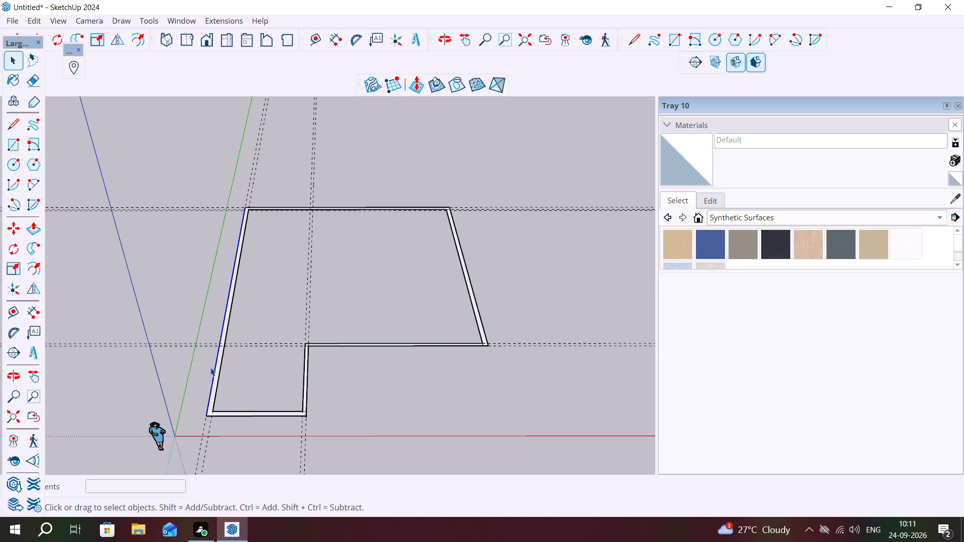
key("e")
scroll(296, 411, "up", 4)
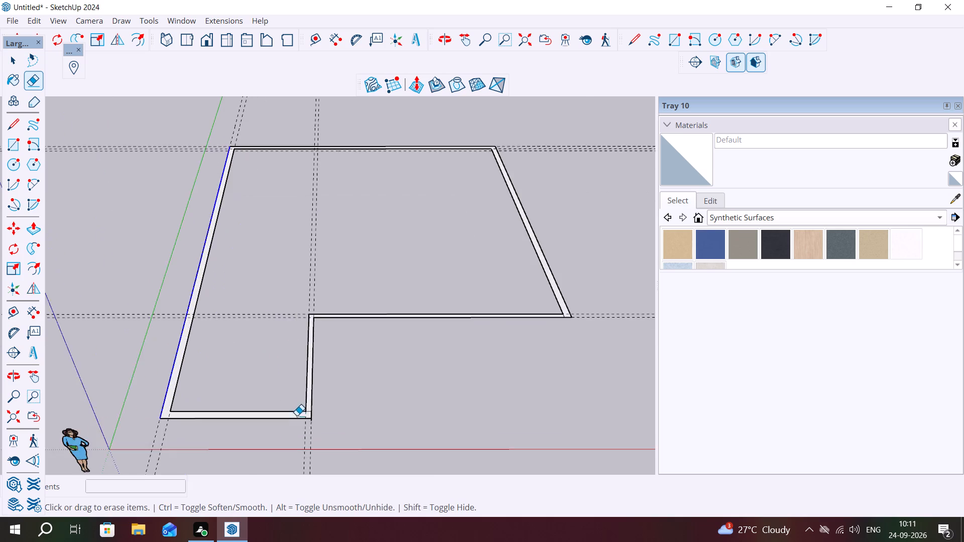
scroll(297, 416, "up", 14)
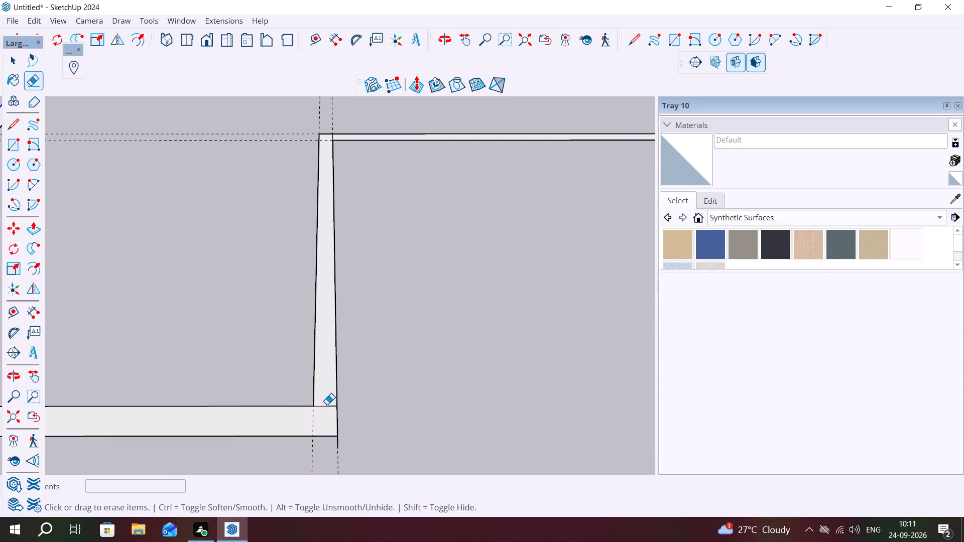
left_click(326, 405)
scroll(276, 385, "down", 11)
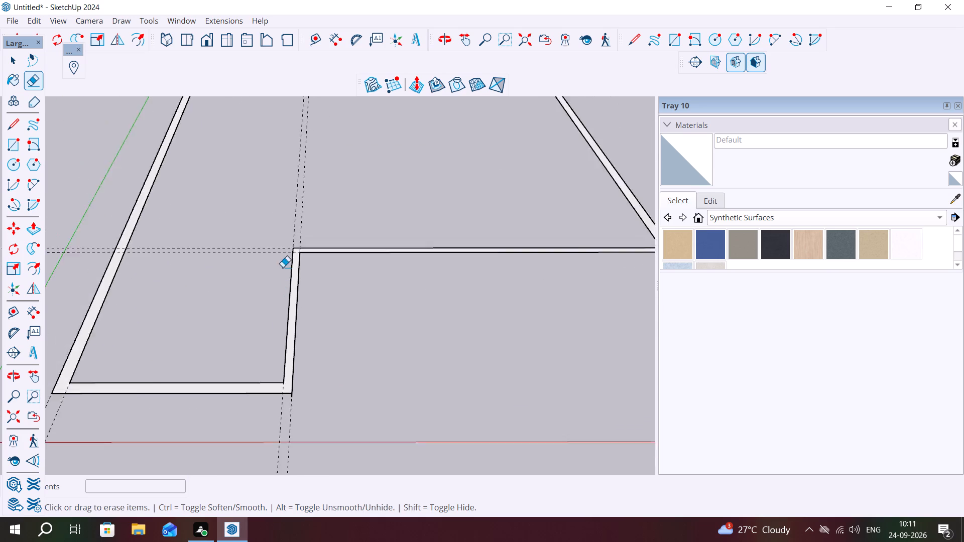
Erase the seam line at the L's inner corner, where the two partitions meet, and the guide line running through it.
scroll(288, 251, "up", 16)
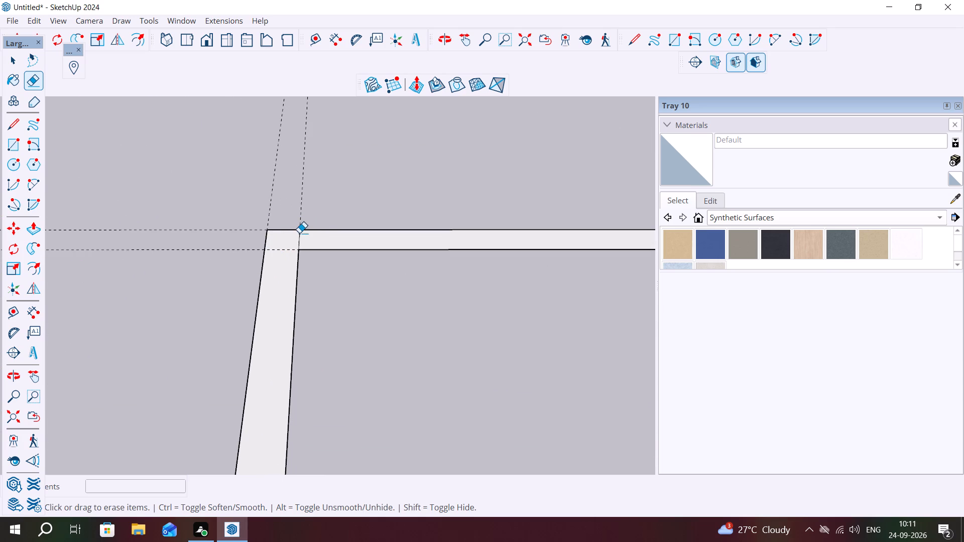
left_click(298, 239)
scroll(48, 249, "down", 1)
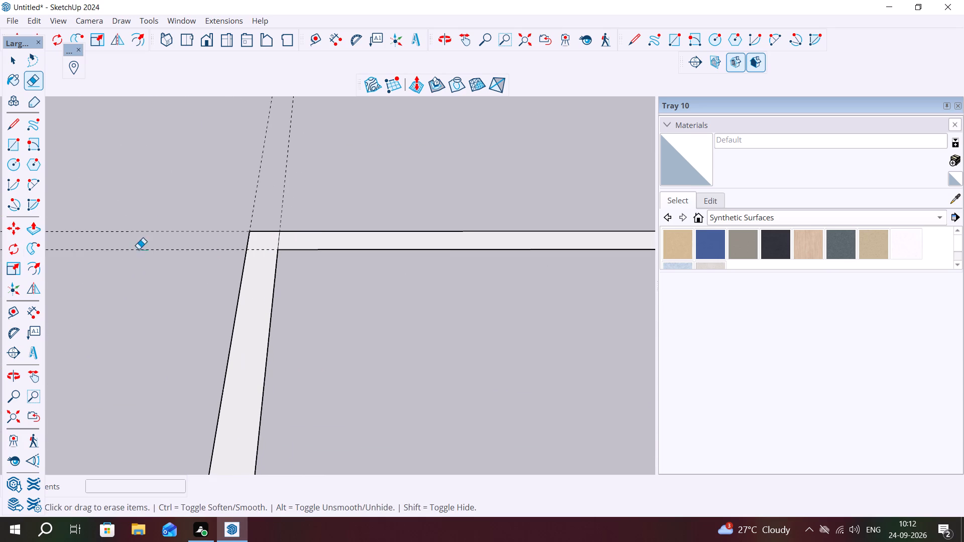
left_click(278, 238)
scroll(350, 344, "down", 7)
scroll(345, 346, "up", 1)
scroll(346, 347, "down", 4)
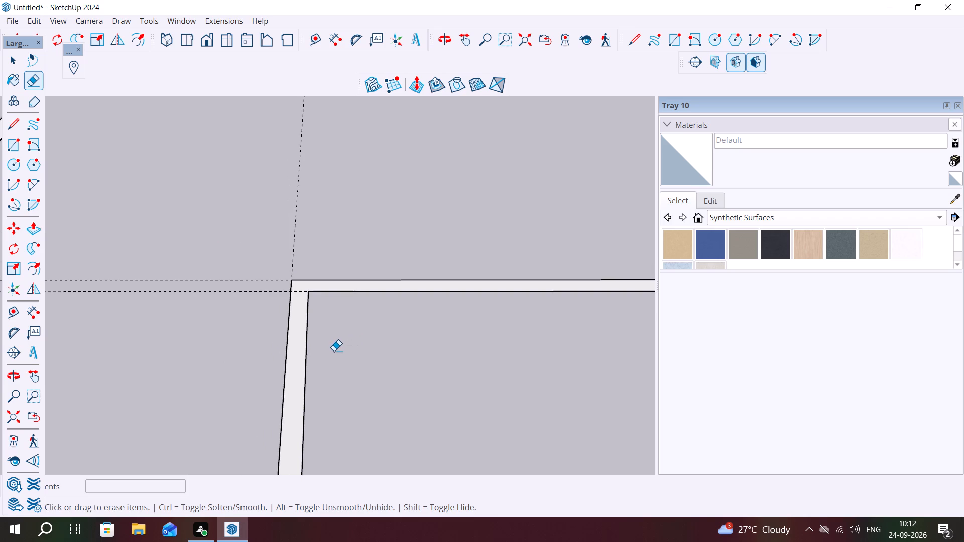
Erase the seam line at the corner where the longer partition meets the outer wall farthest from the green axis.
scroll(334, 351, "down", 9)
scroll(333, 359, "up", 1)
scroll(333, 360, "down", 5)
scroll(532, 314, "up", 3)
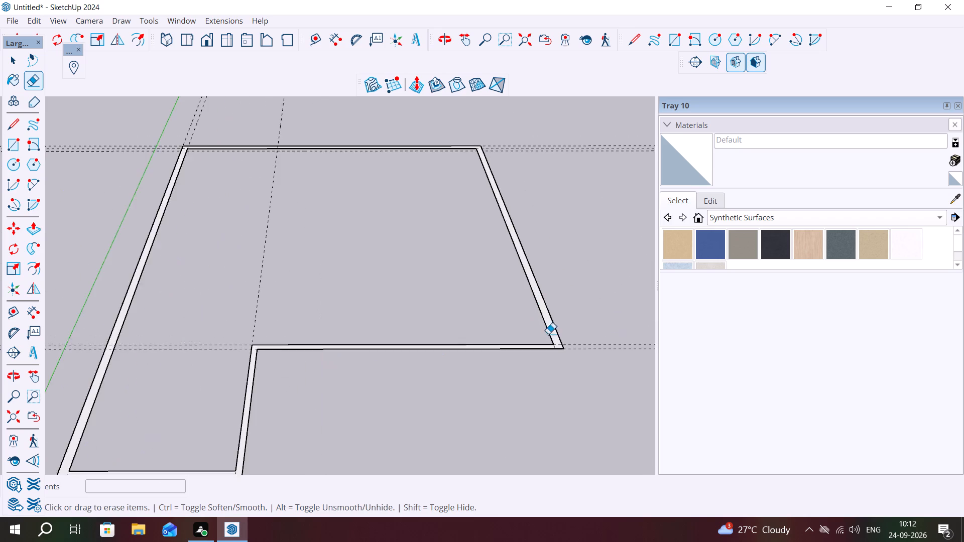
scroll(548, 334, "up", 14)
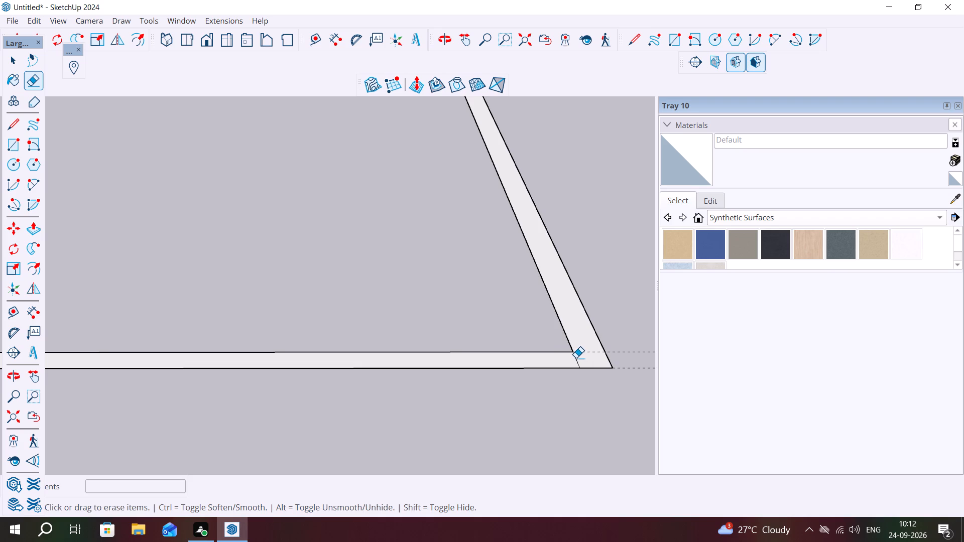
left_click(576, 358)
scroll(515, 328, "down", 14)
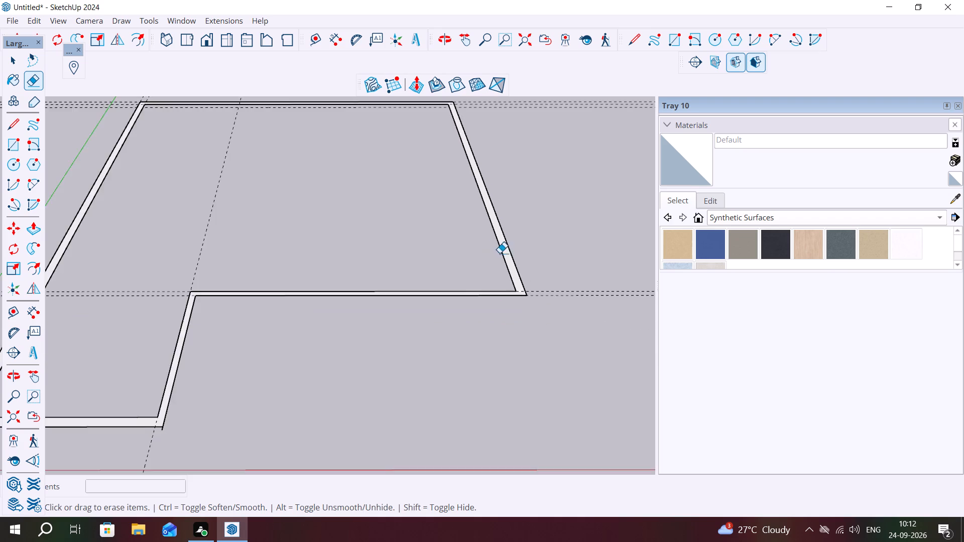
scroll(500, 253, "down", 4)
scroll(461, 120, "up", 19)
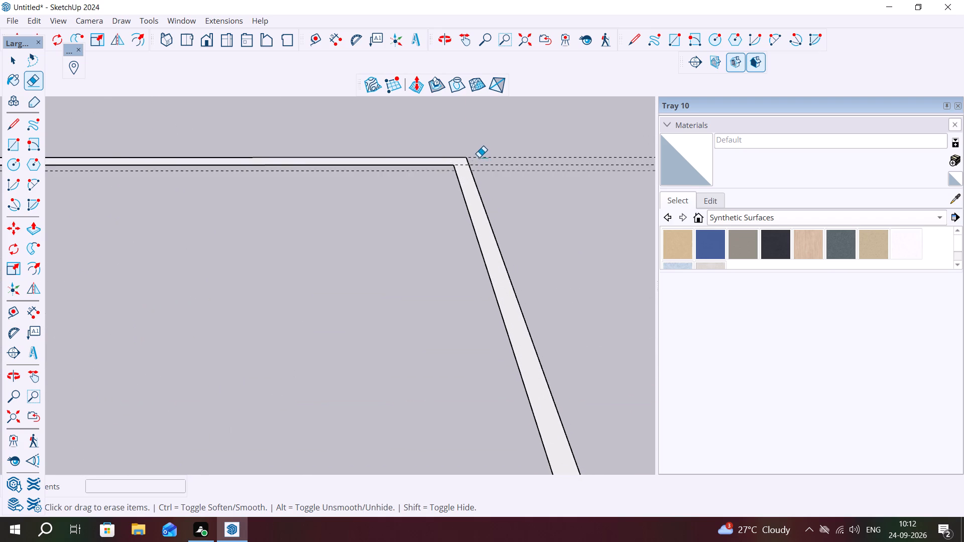
scroll(479, 157, "up", 3)
scroll(471, 159, "down", 1)
scroll(471, 159, "up", 2)
scroll(469, 161, "down", 16)
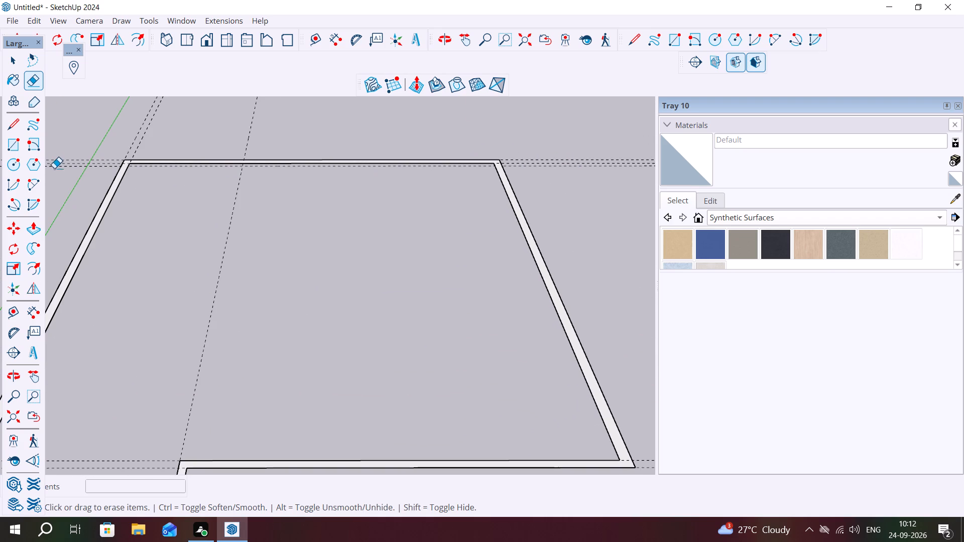
scroll(130, 157, "up", 18)
key("Escape")
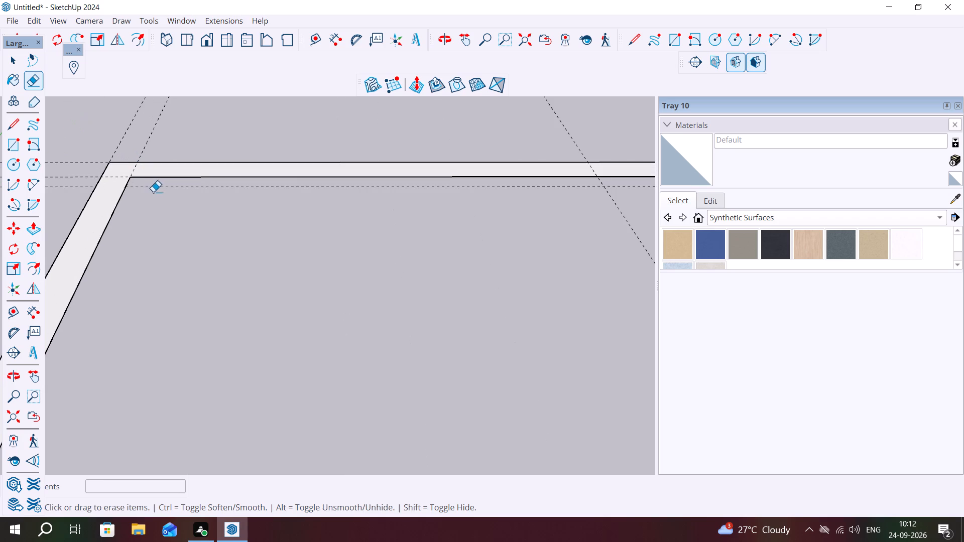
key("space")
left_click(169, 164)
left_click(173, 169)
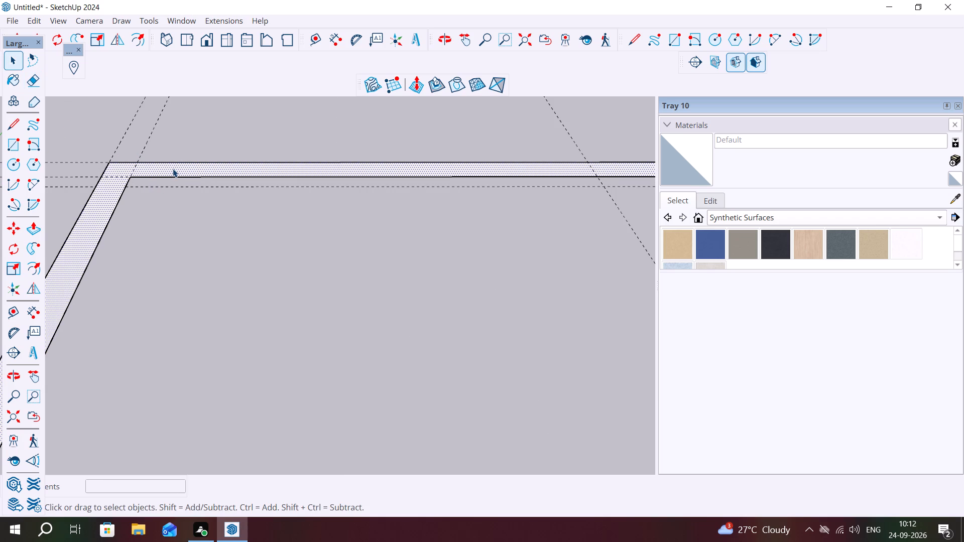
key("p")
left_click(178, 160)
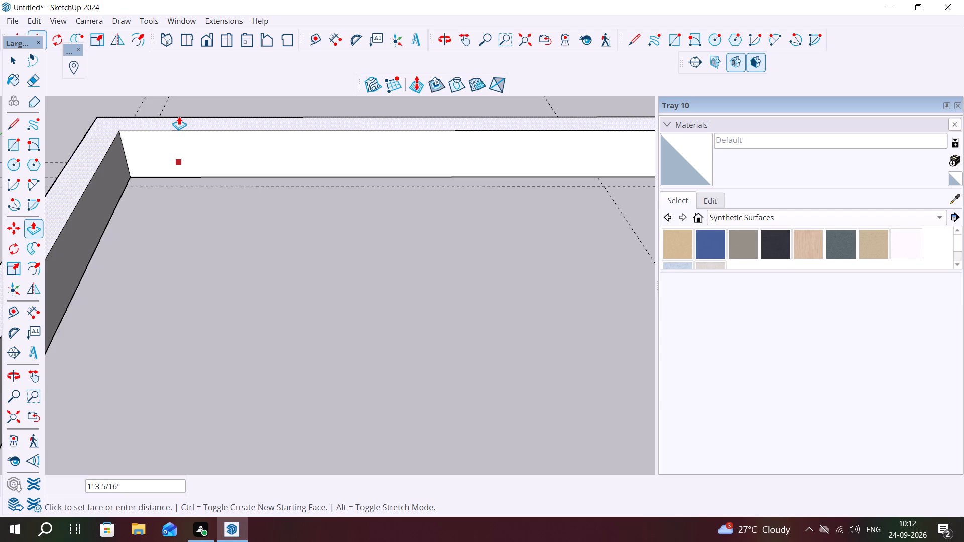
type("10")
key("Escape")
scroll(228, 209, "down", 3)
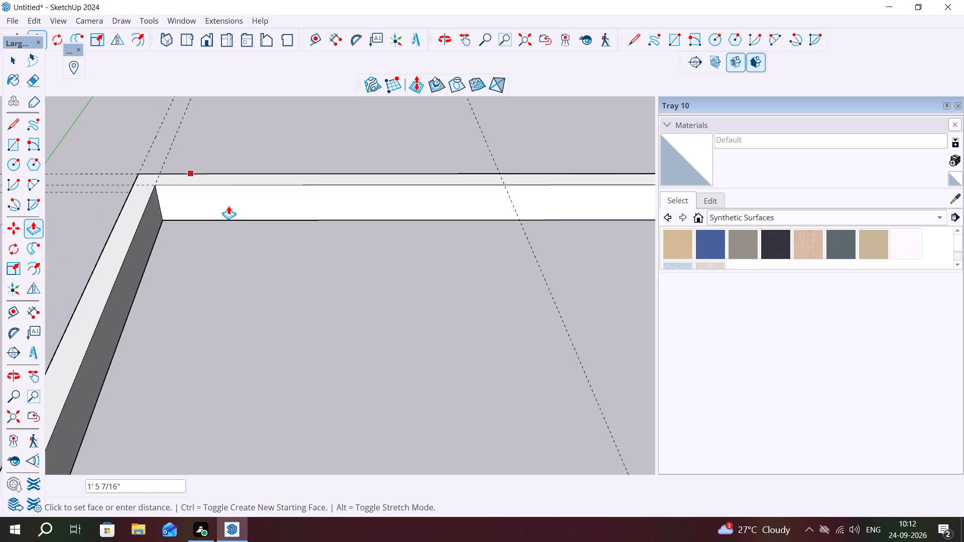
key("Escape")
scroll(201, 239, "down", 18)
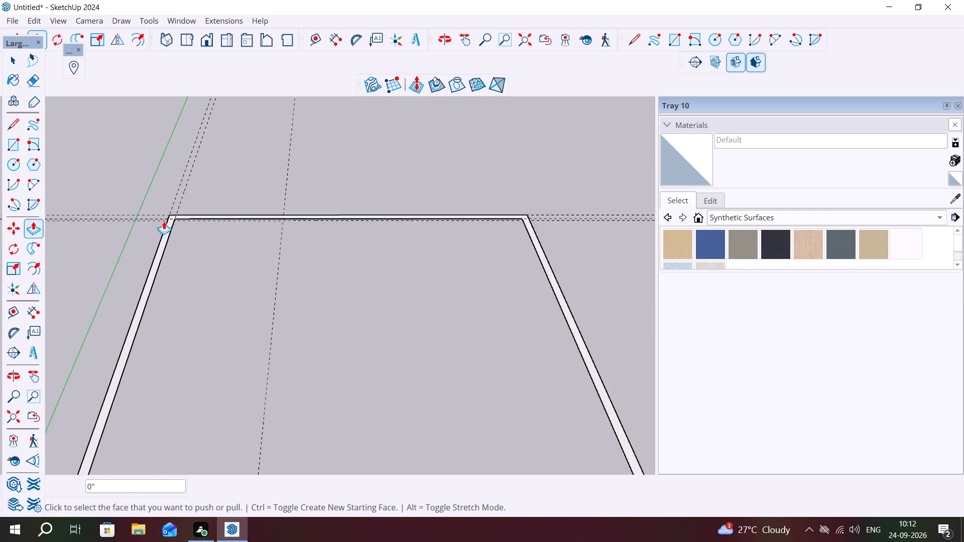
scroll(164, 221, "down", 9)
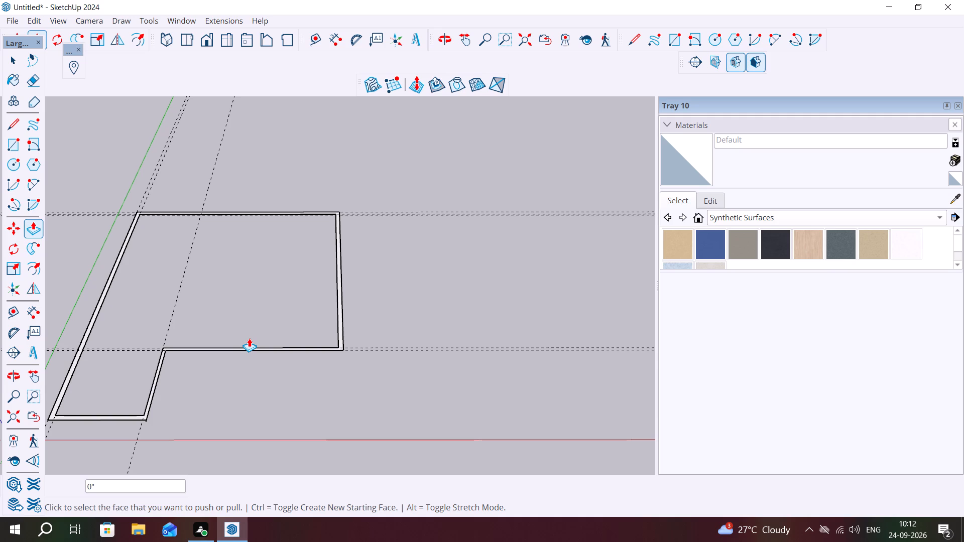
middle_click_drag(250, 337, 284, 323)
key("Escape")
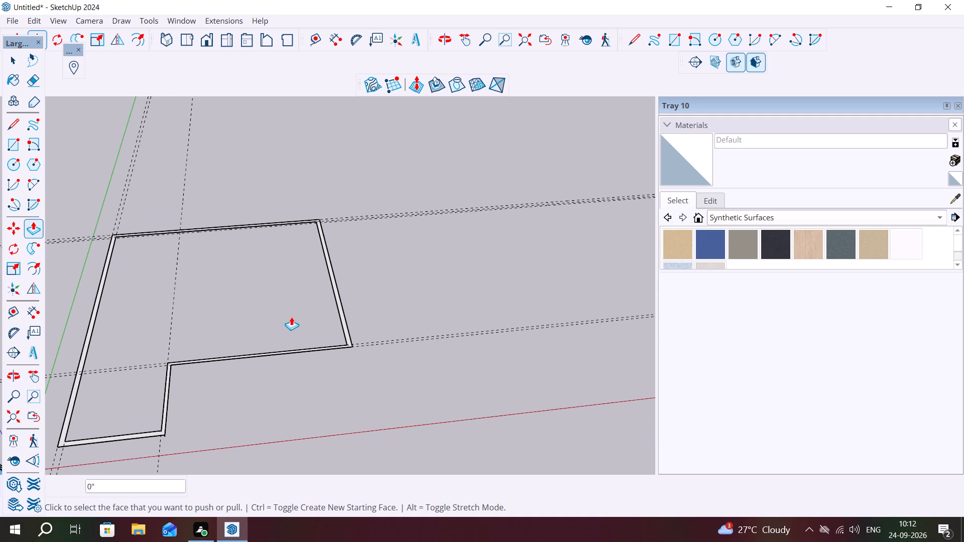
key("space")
Draw a rectangle about 3' 10" by 6" across the longer partition strip, past its middle toward the outer wall corner.
scroll(300, 344, "up", 6)
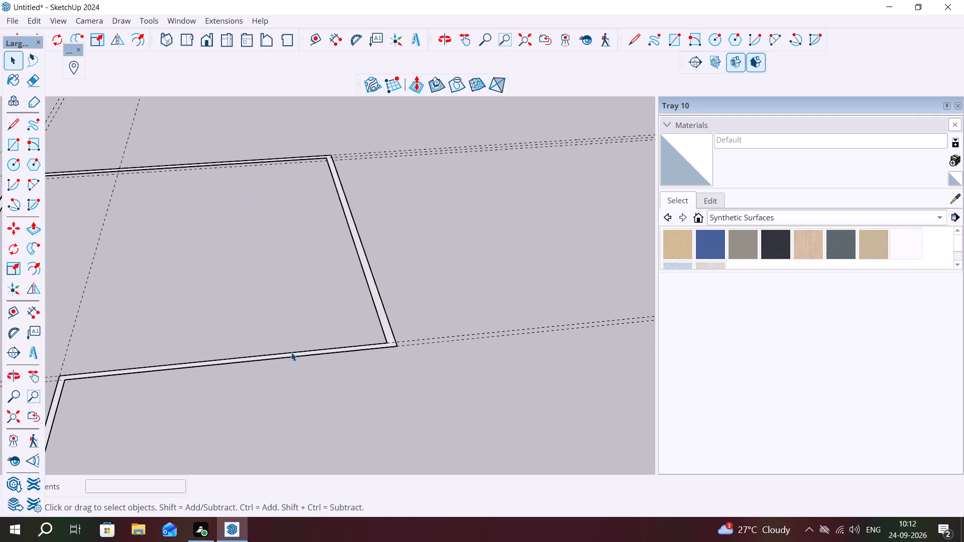
key("r")
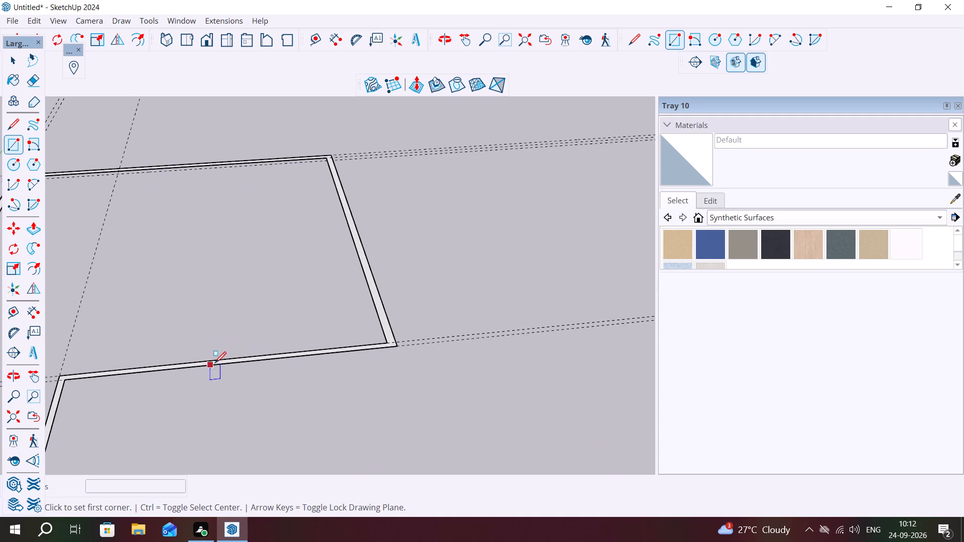
left_click(260, 355)
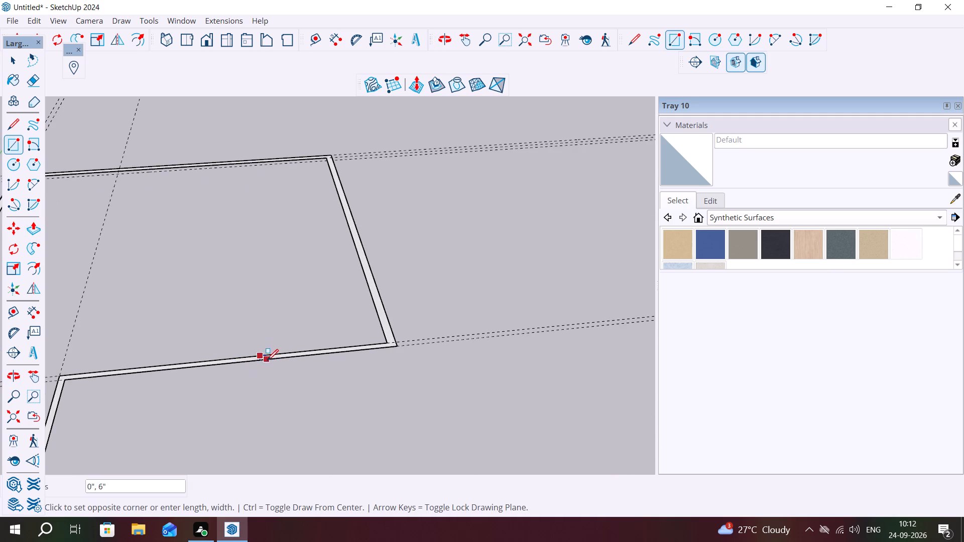
left_click(307, 357)
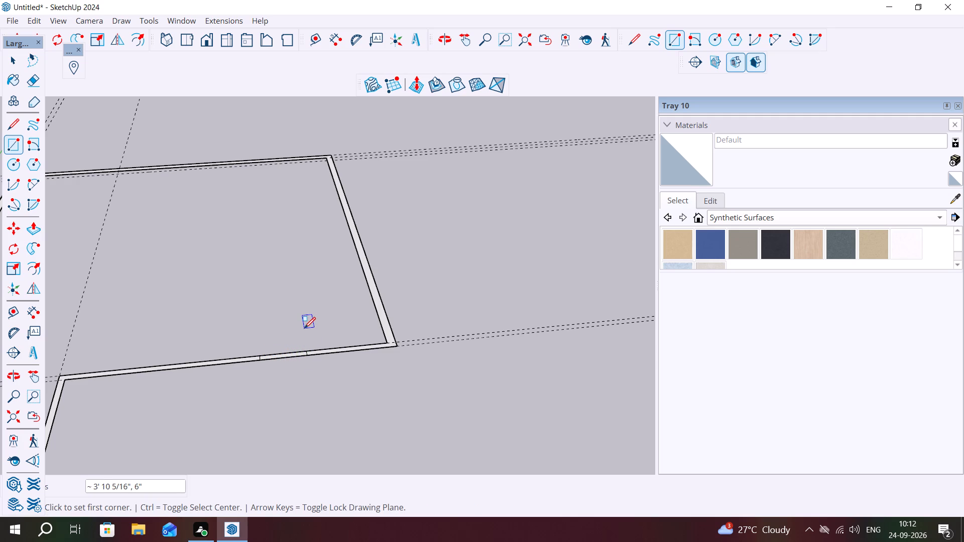
key("Escape")
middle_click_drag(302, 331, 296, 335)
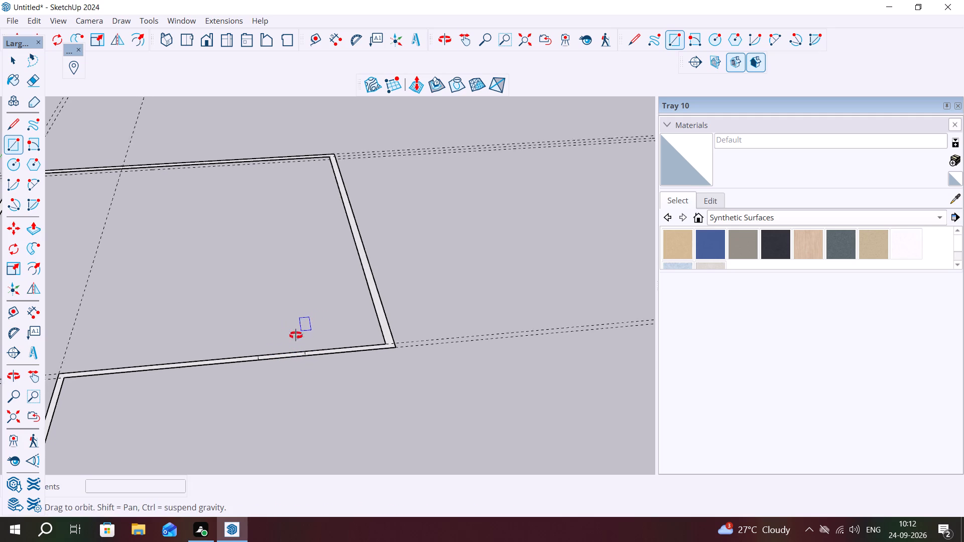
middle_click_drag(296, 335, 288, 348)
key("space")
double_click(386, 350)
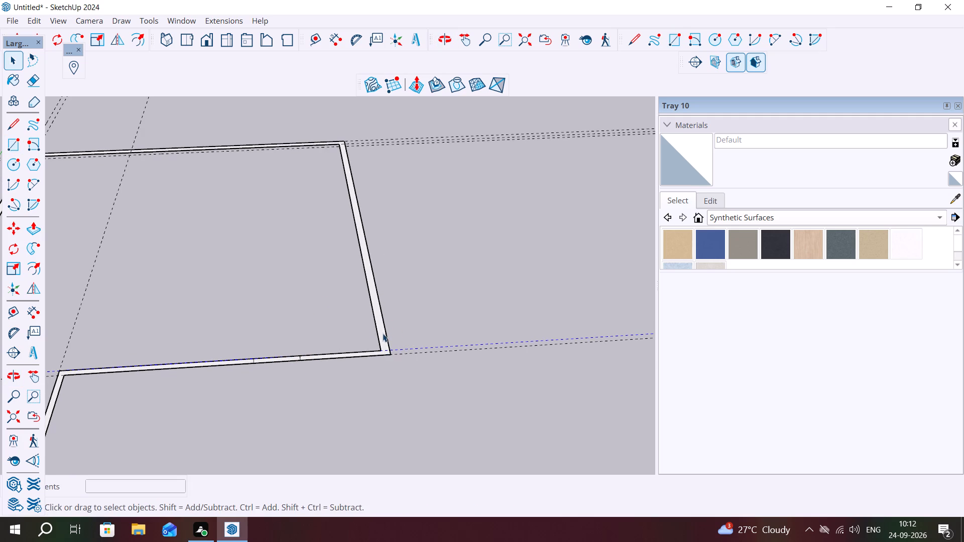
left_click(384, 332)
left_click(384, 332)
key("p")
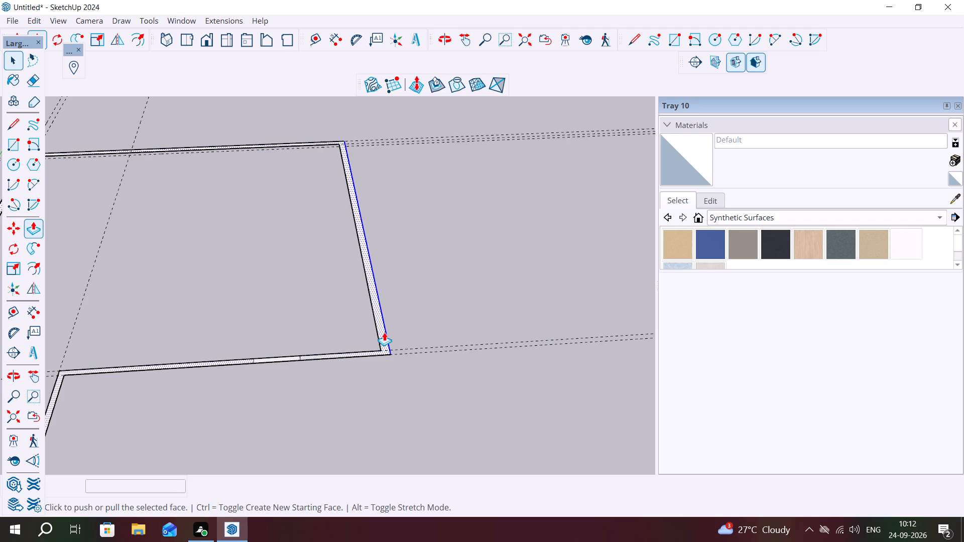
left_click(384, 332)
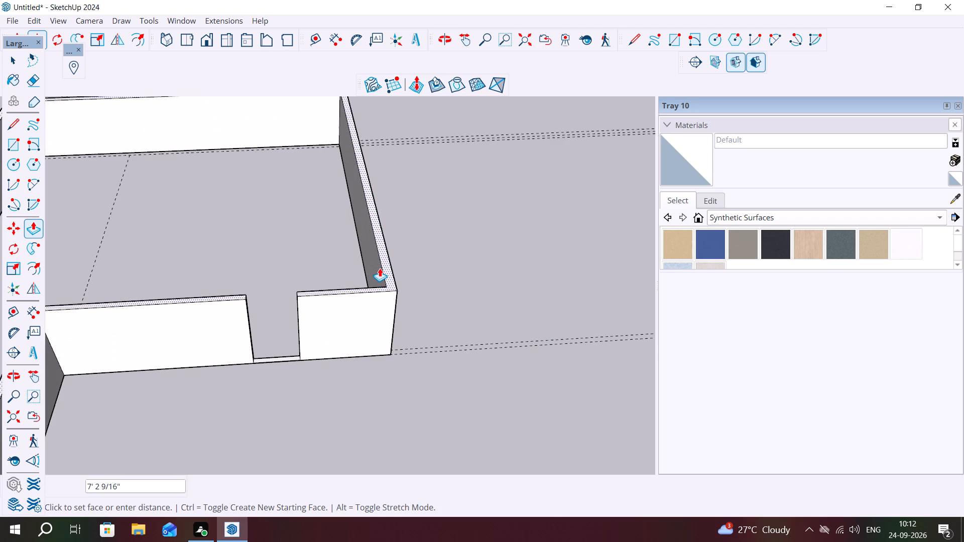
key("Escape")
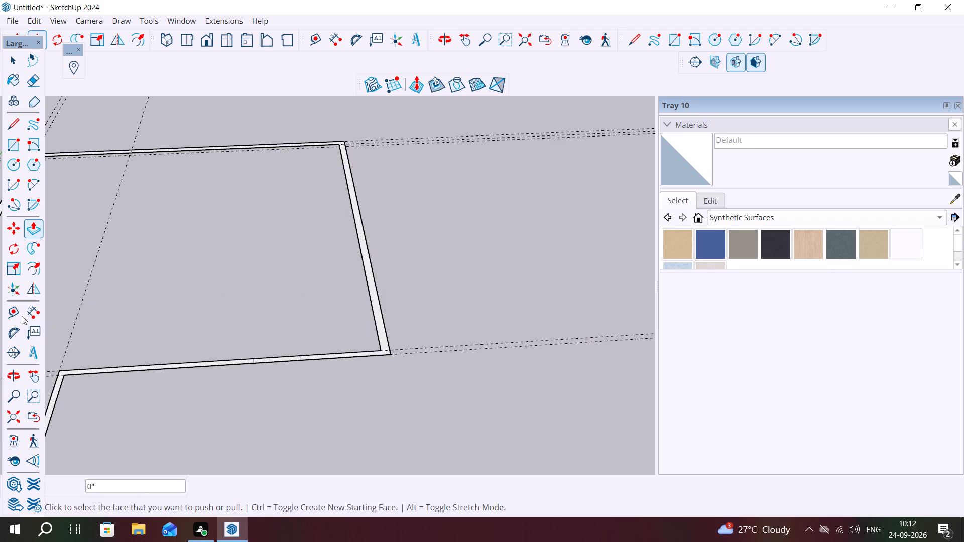
Draw a second rectangle about 4' 2" by 6" across the longer partition strip, near the L's inner corner.
scroll(429, 307, "down", 3)
scroll(144, 337, "up", 6)
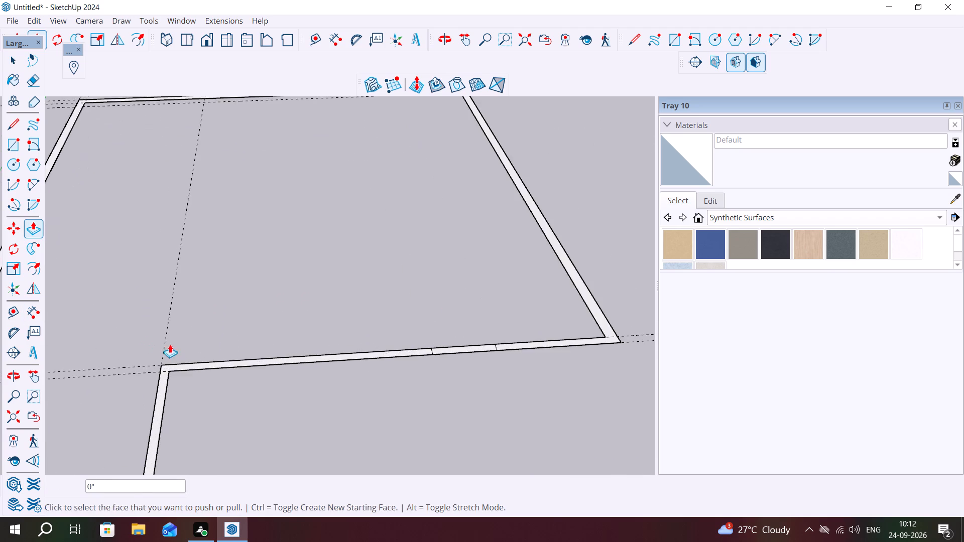
scroll(177, 346, "up", 3)
key("r")
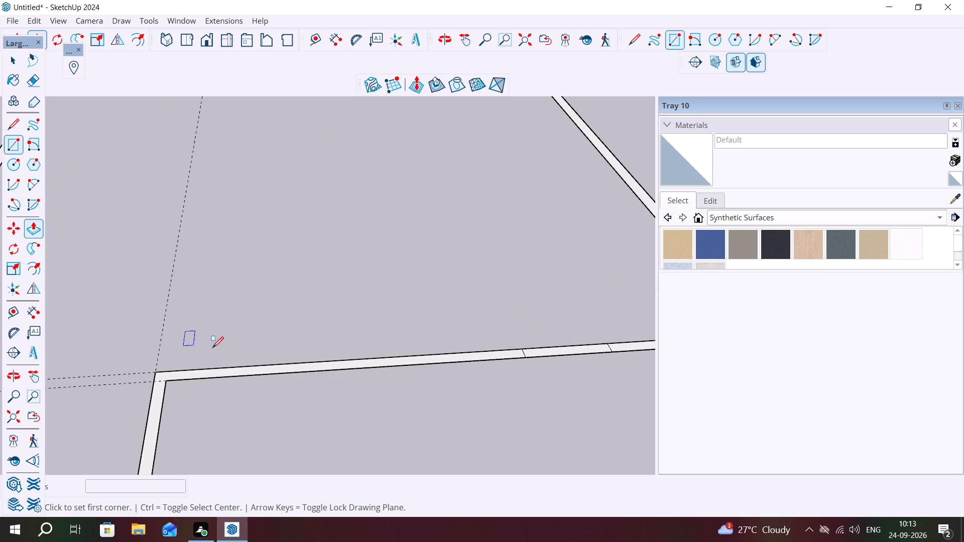
left_click(232, 367)
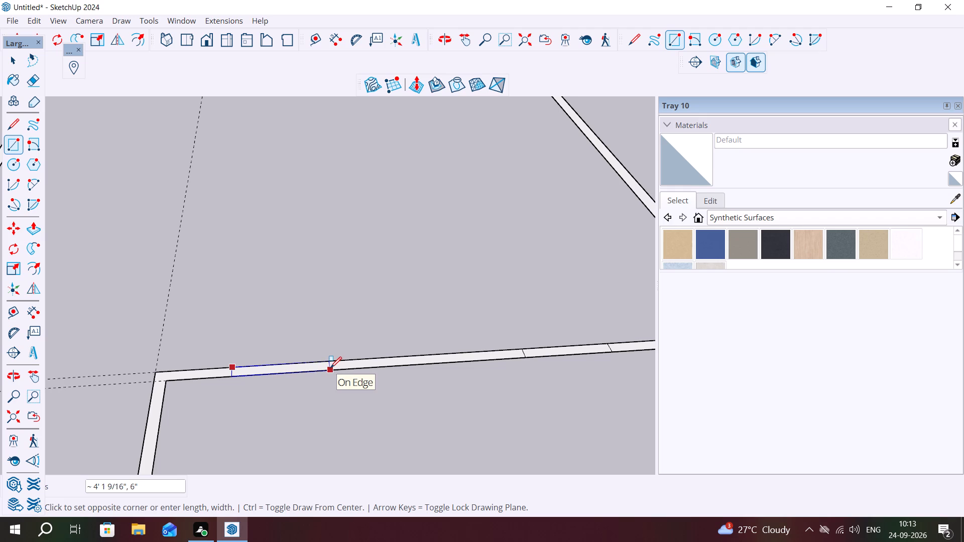
left_click(330, 368)
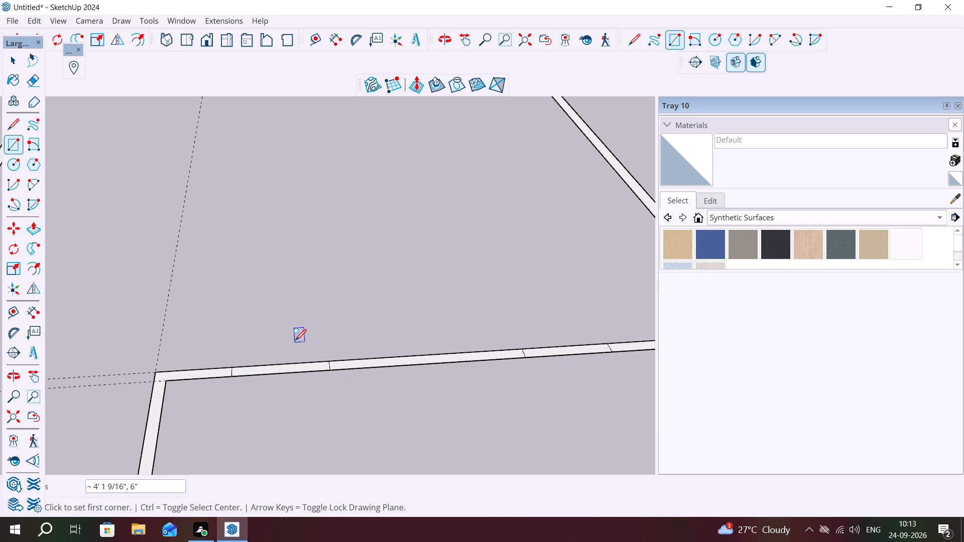
scroll(294, 338, "down", 5)
key("space")
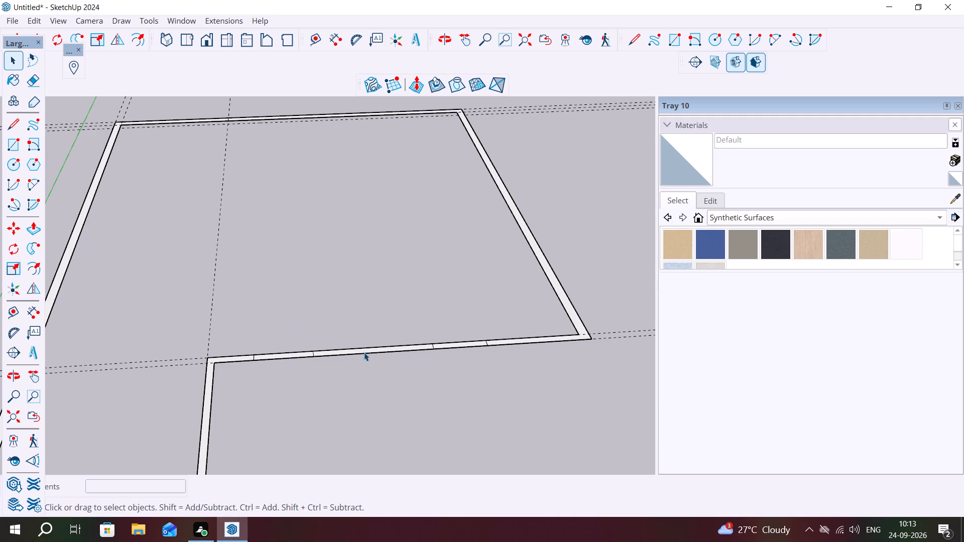
Push/Pull the L-shaped wall outline up 10', leaving out the strip between the two marked openings.
key("p")
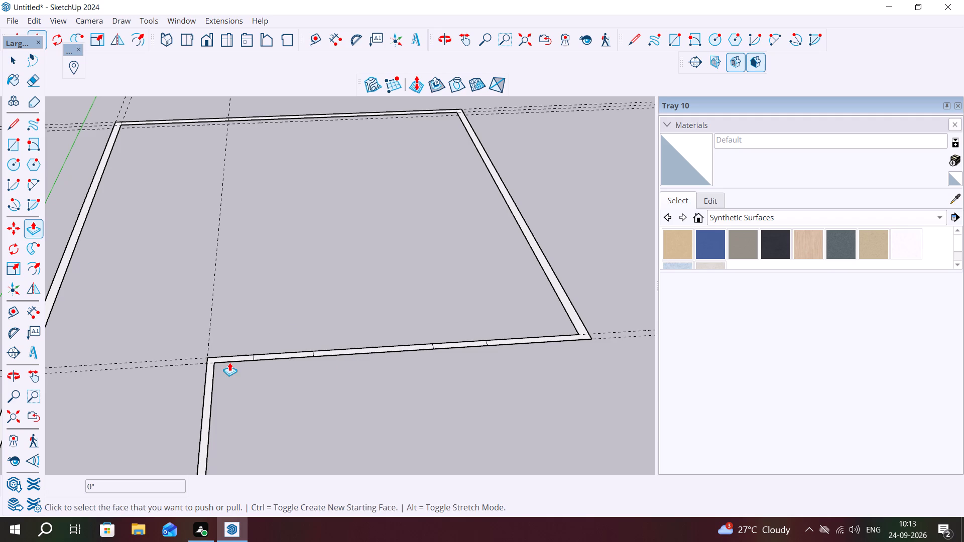
left_click(212, 361)
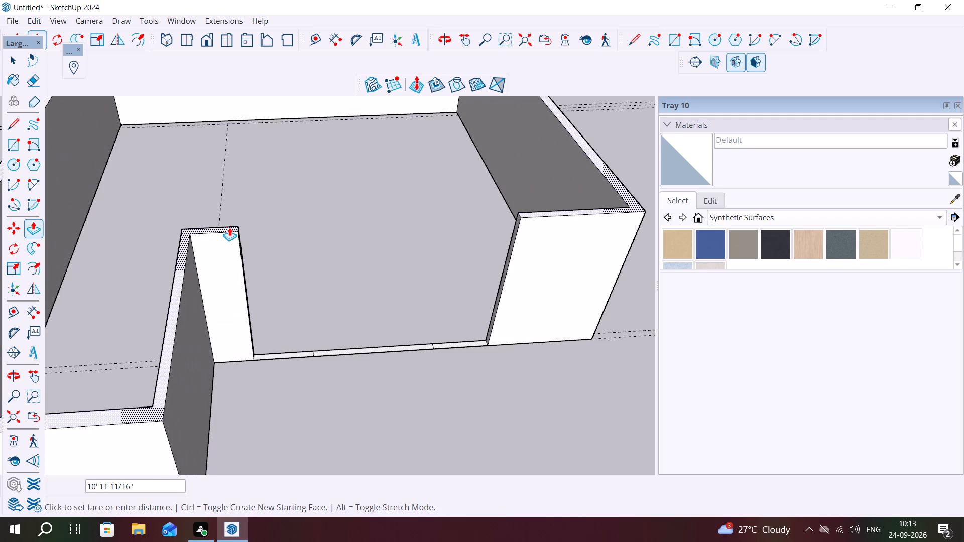
type("10'")
key("Return")
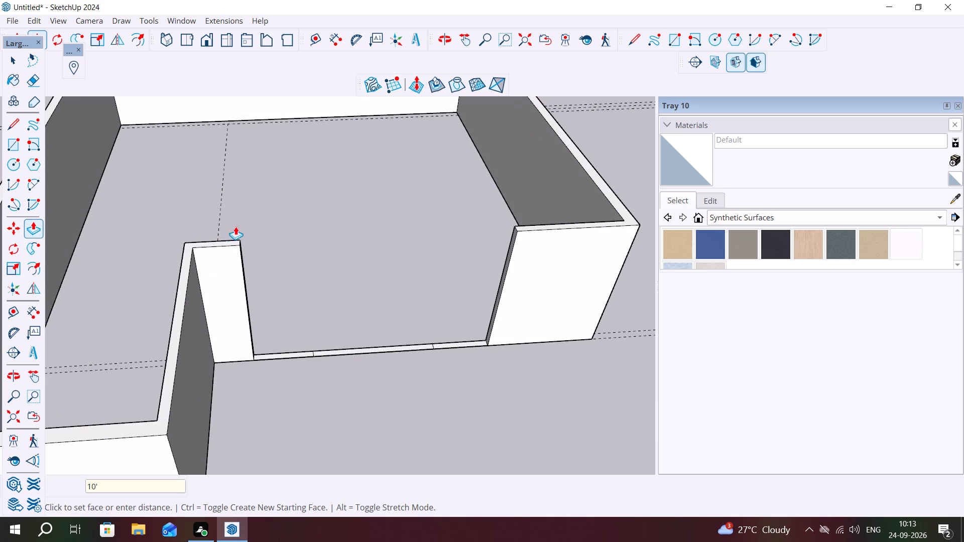
Raise the partition piece between the two marked openings by the same 10' height.
scroll(313, 278, "down", 1)
middle_click_drag(305, 338, 284, 274)
middle_click_drag(340, 332, 356, 361)
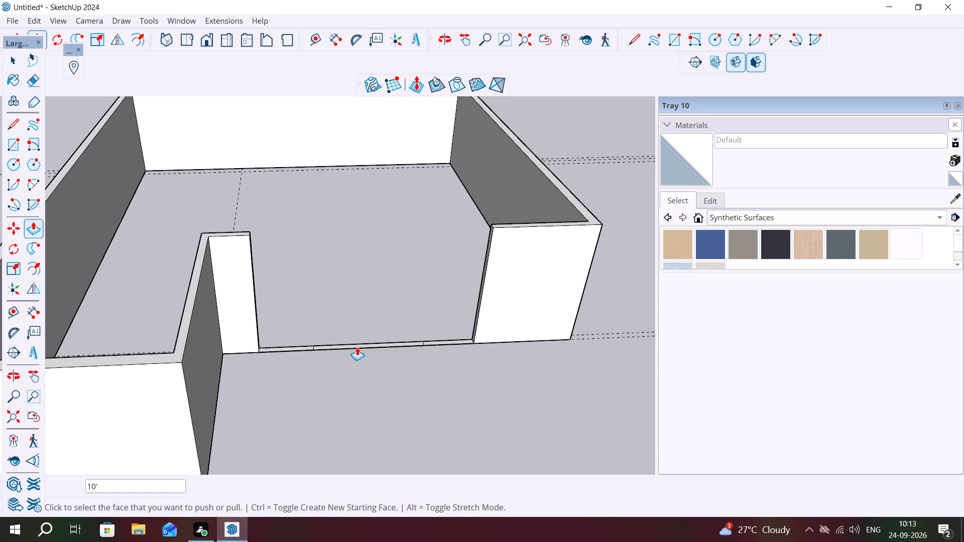
double_click(363, 349)
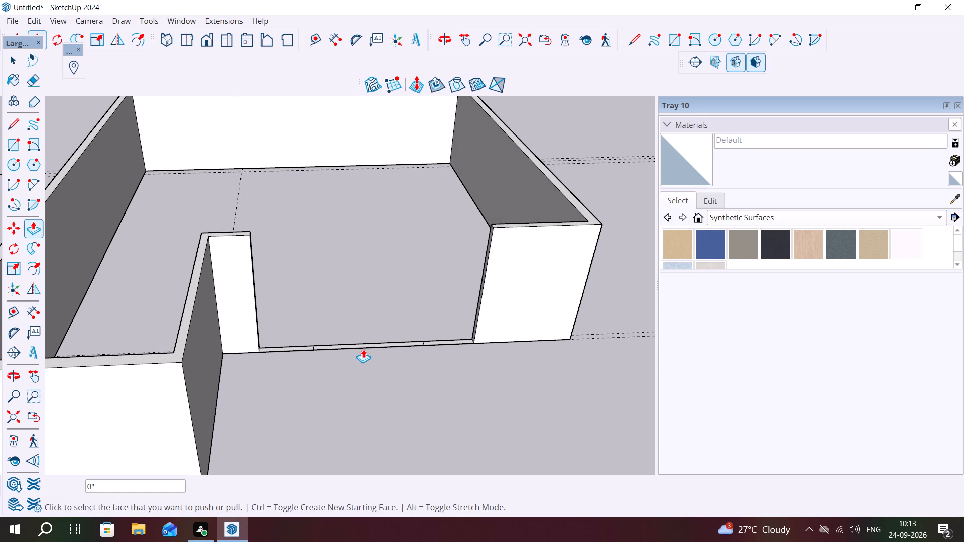
double_click(363, 344)
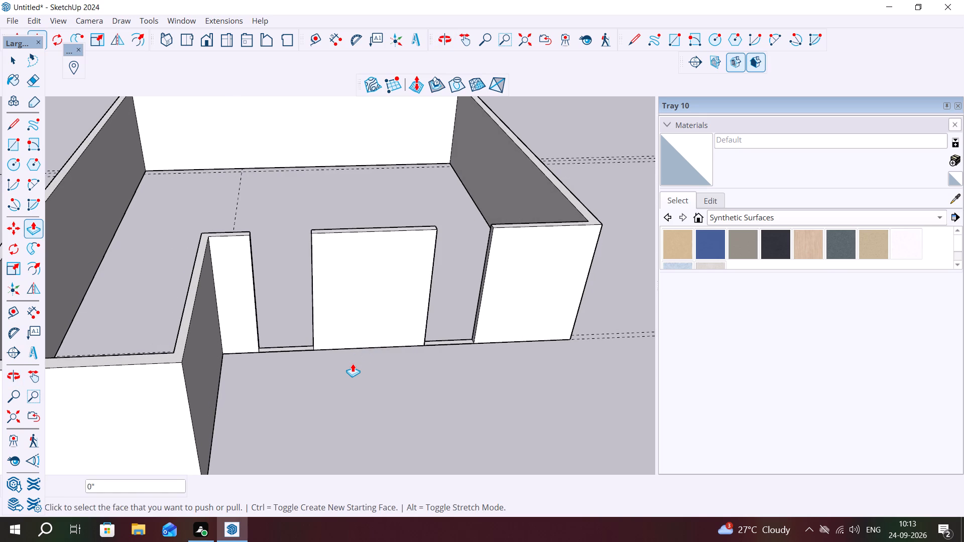
key("Escape")
key("space")
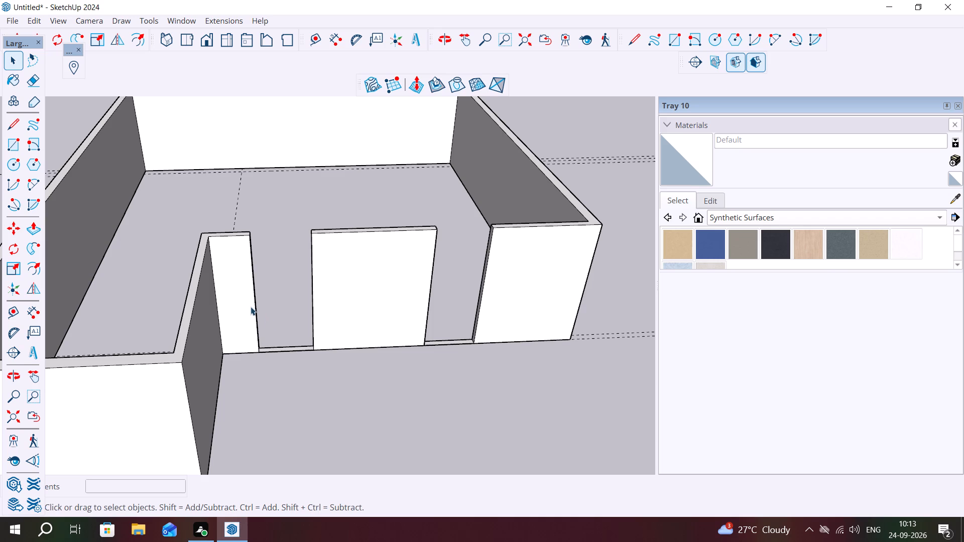
Examine the raised walls and the two partition openings from outside the L's inner corner.
middle_click_drag(261, 302, 294, 264)
scroll(273, 284, "down", 5)
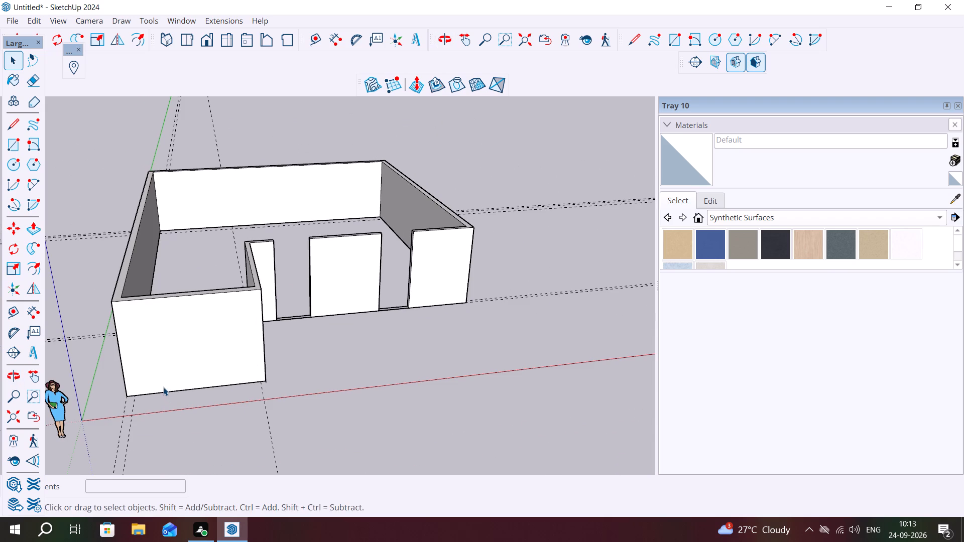
middle_click_drag(163, 387, 168, 380)
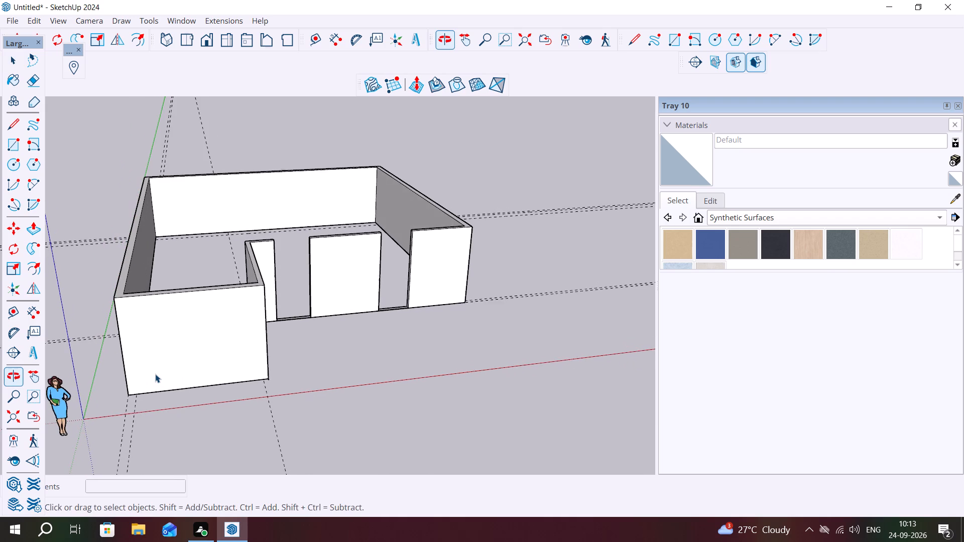
scroll(154, 375, "up", 1)
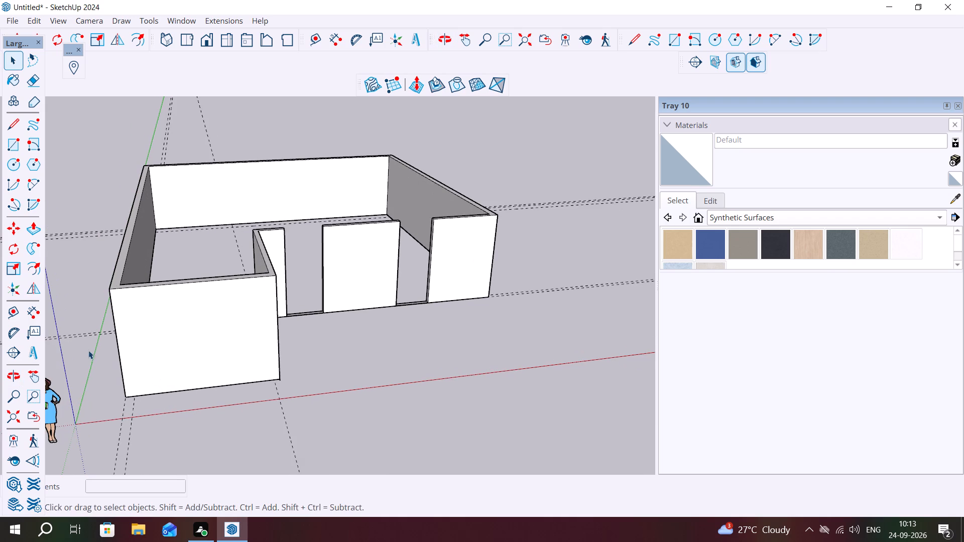
scroll(206, 329, "down", 5)
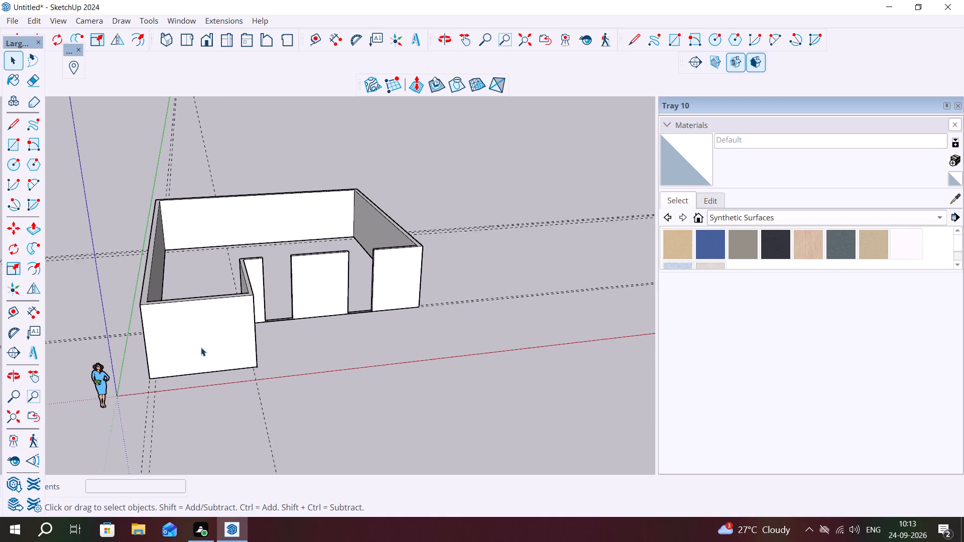
scroll(201, 347, "down", 2)
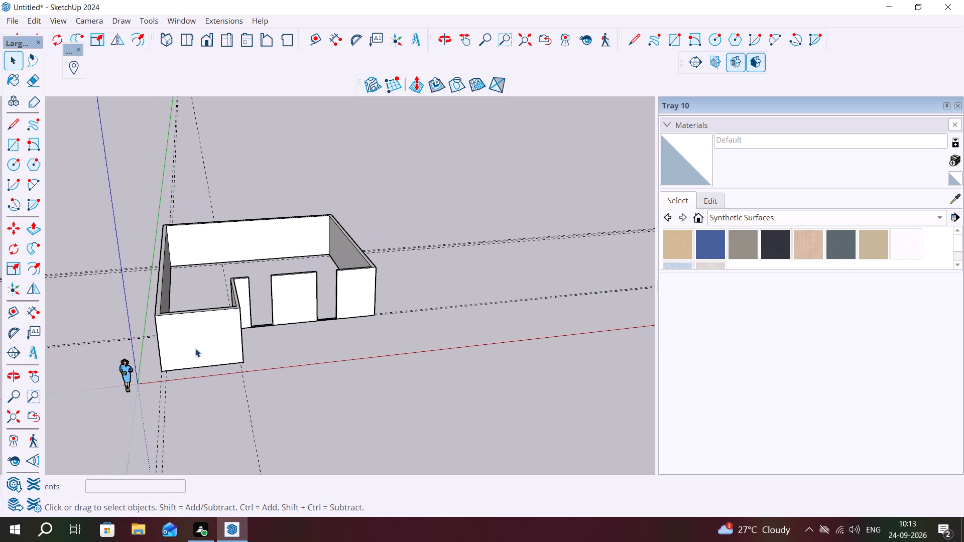
Draw a 50' by 40' rectangle on open ground, across the red axis from the building.
key("r")
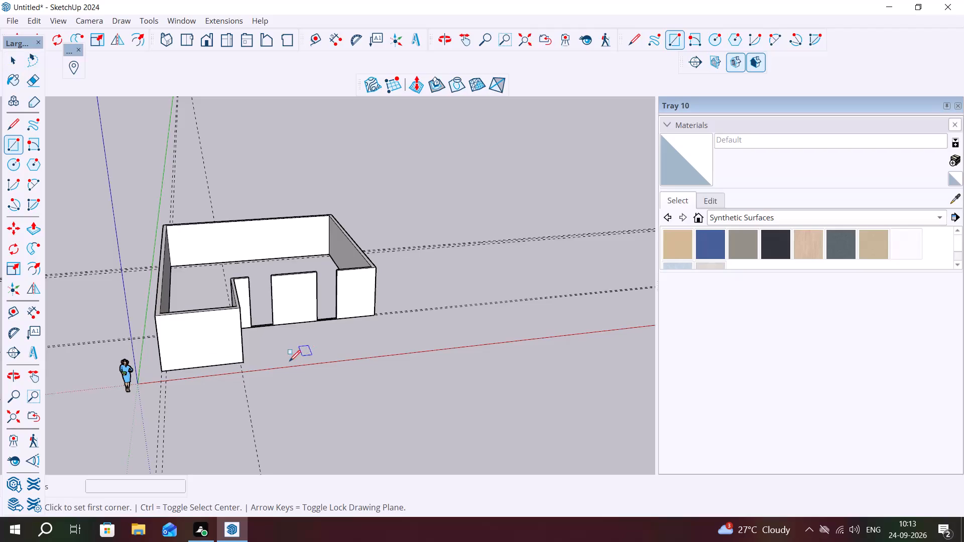
scroll(241, 362, "down", 1)
scroll(157, 357, "down", 6)
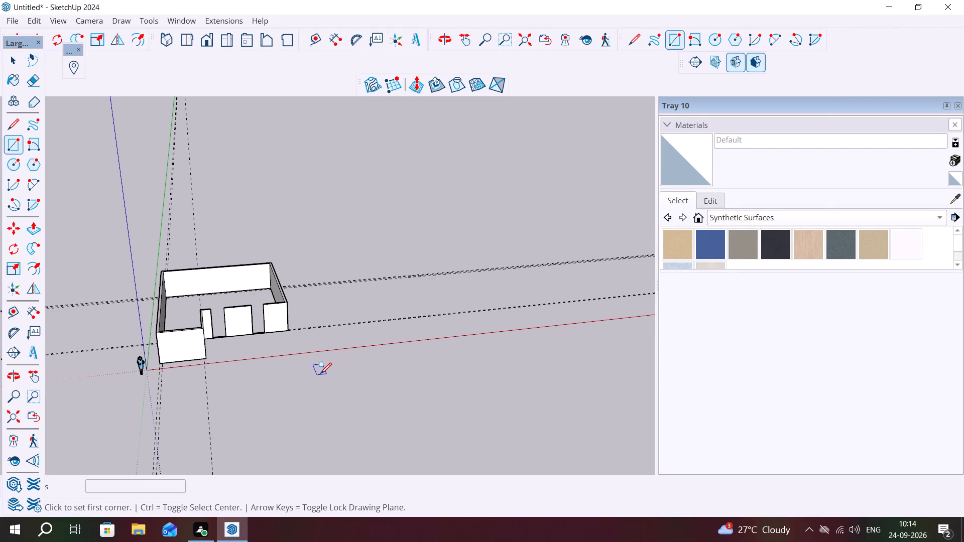
left_click(322, 370)
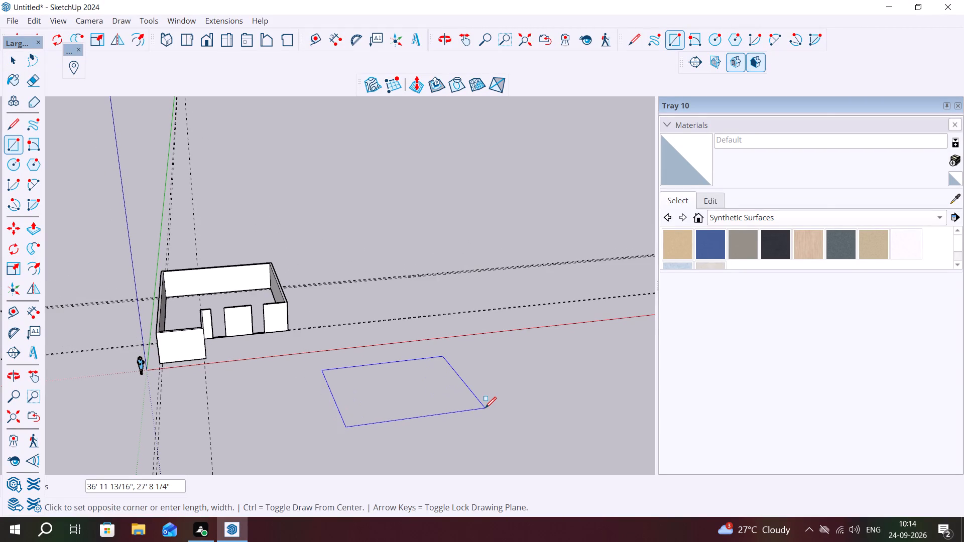
key("5")
type("0'")
key("comma")
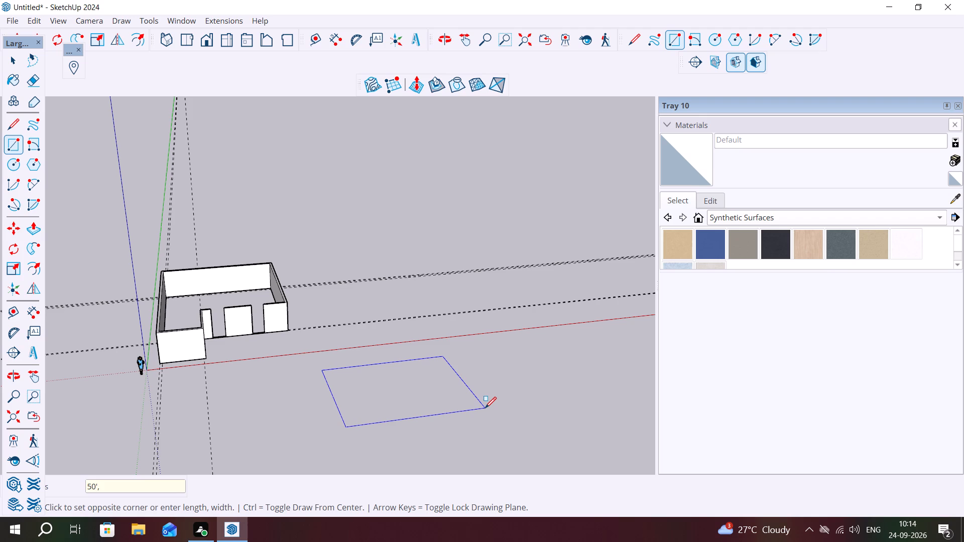
type("40")
key("apostrophe")
key("Return")
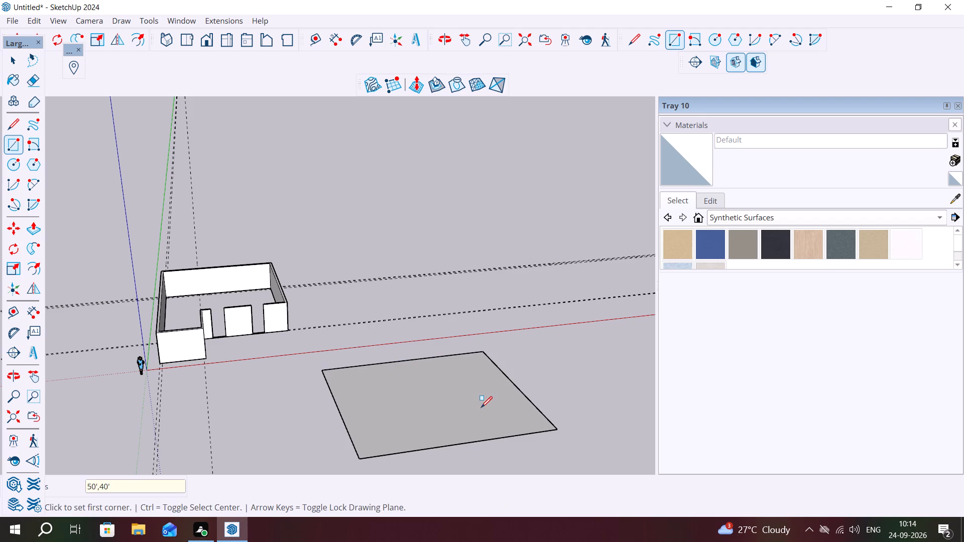
key("Escape")
key("space")
Make a component from the ground rectangle's face and edges, keeping the default definition settings.
double_click(445, 409)
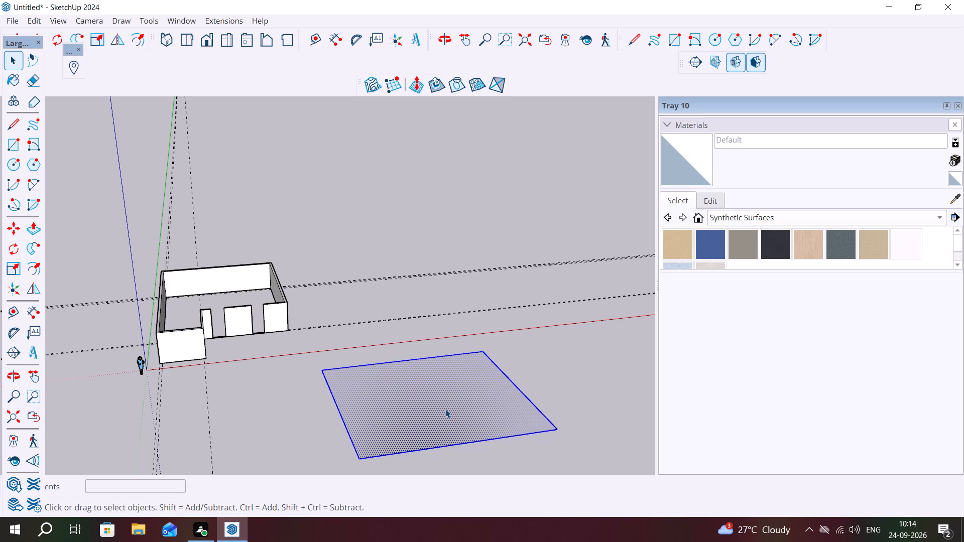
key("g")
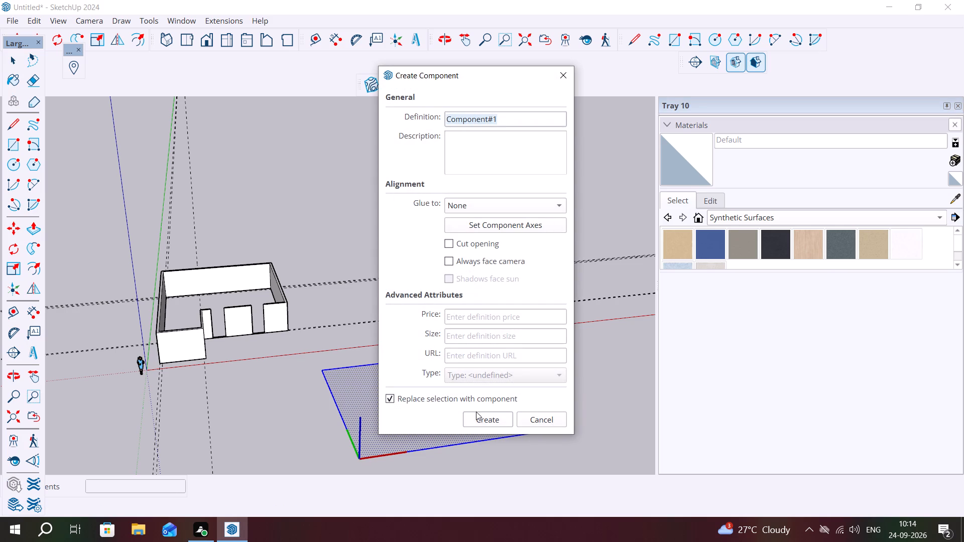
left_click(483, 417)
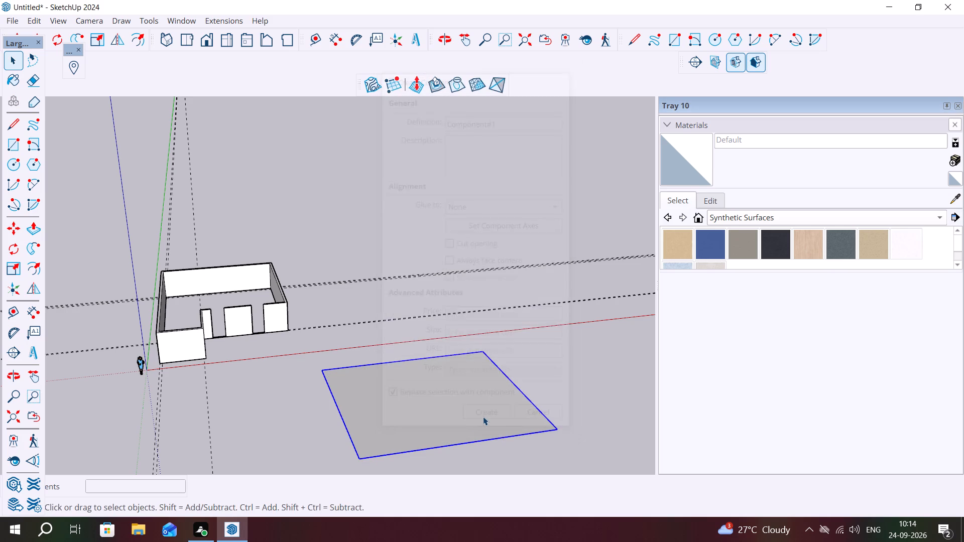
key("Escape")
Open the rectangle component for editing and group its face and edges.
triple_click(459, 415)
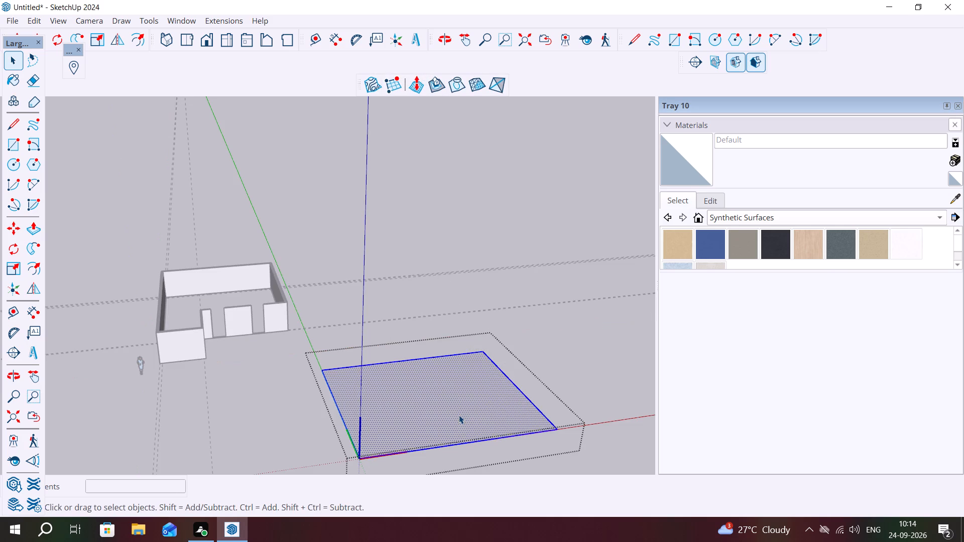
right_click(459, 415)
left_click(498, 290)
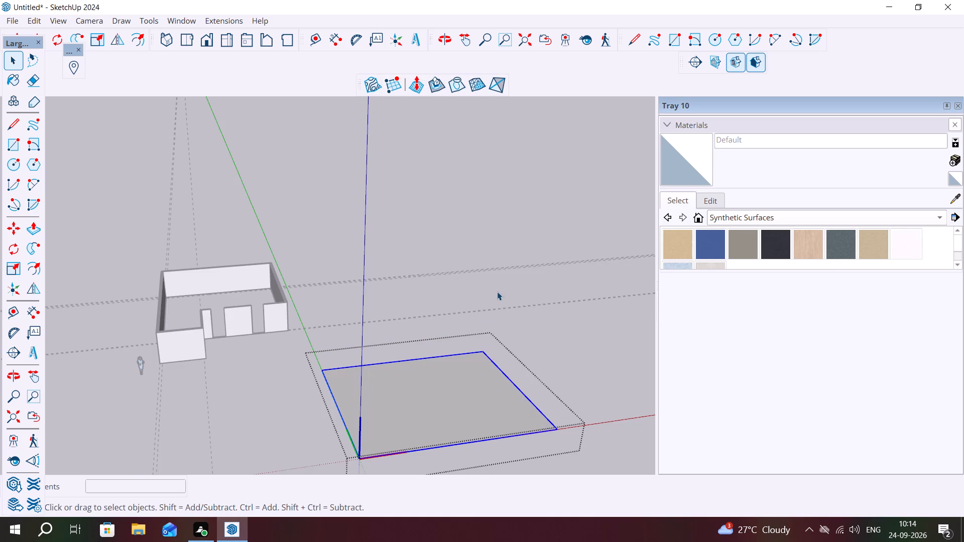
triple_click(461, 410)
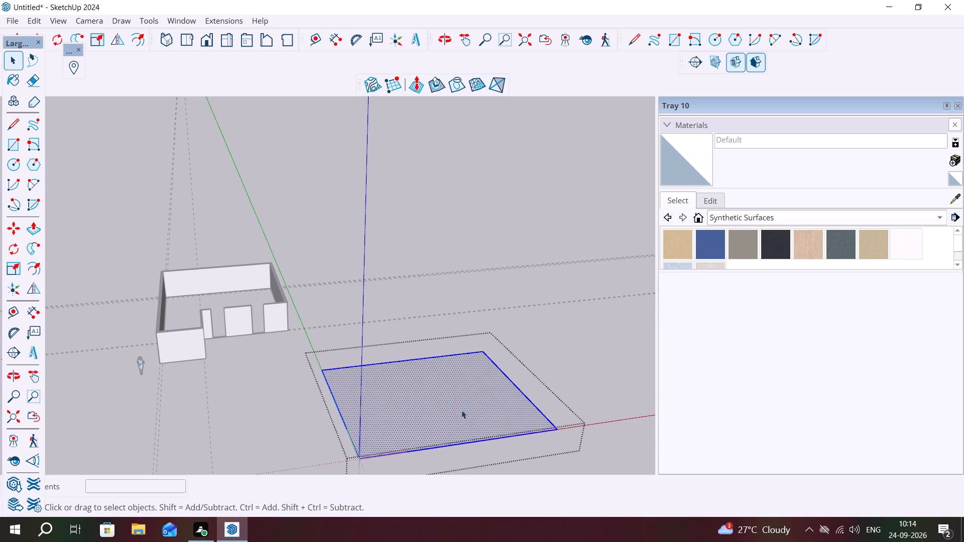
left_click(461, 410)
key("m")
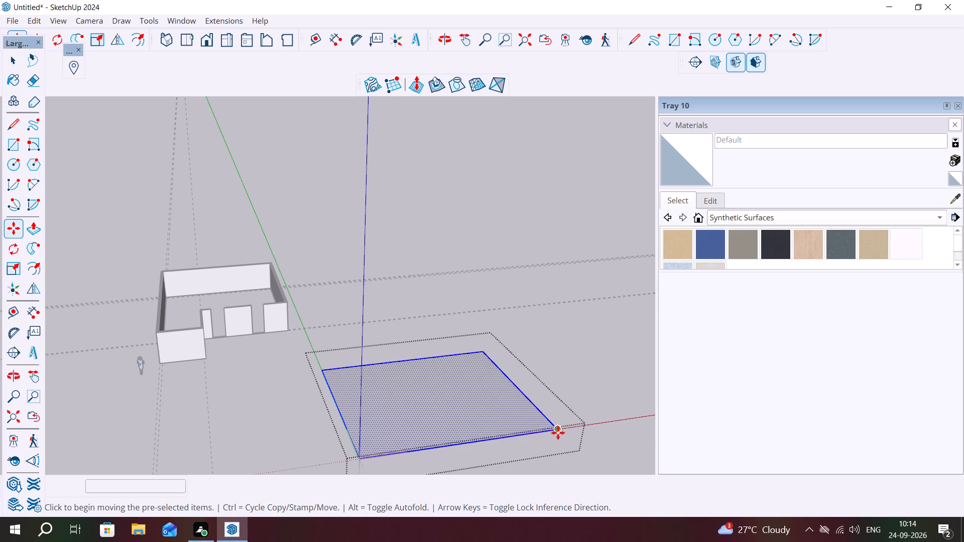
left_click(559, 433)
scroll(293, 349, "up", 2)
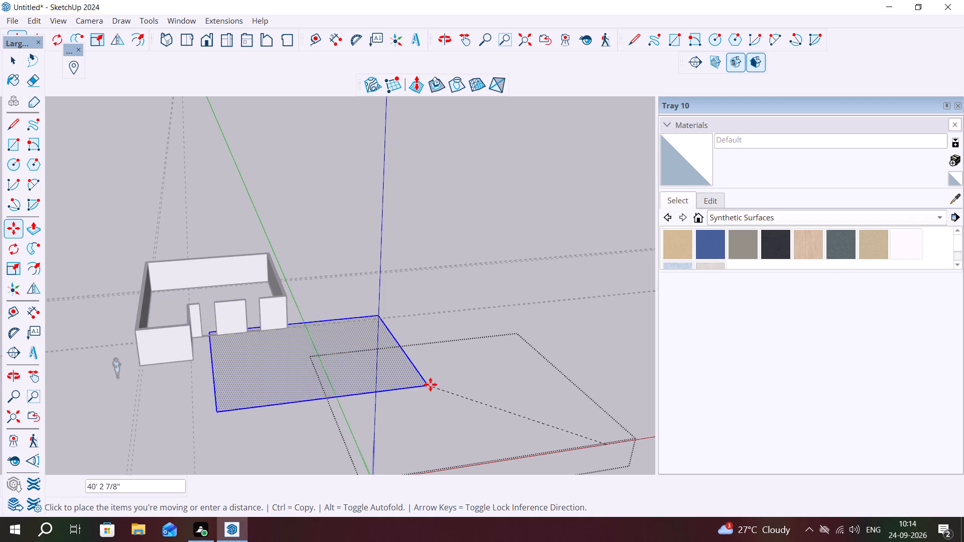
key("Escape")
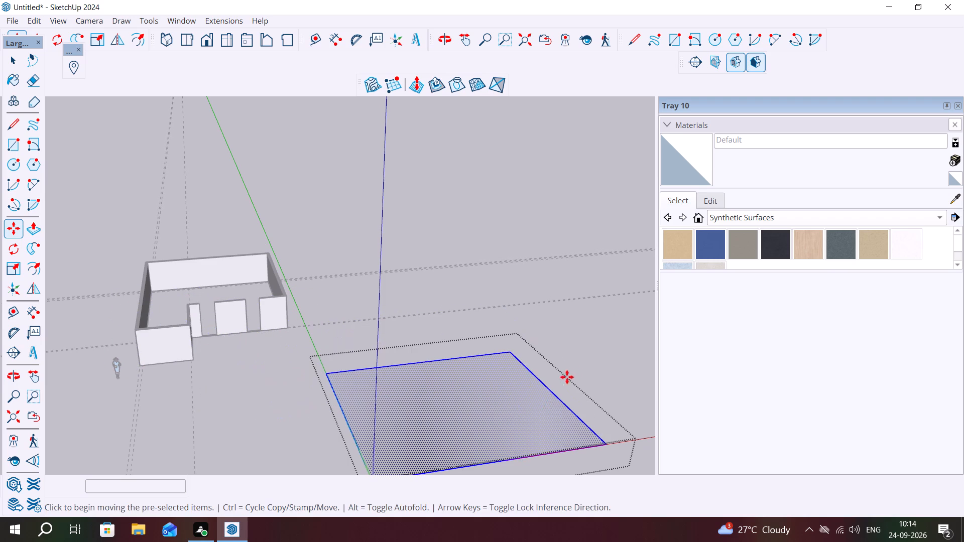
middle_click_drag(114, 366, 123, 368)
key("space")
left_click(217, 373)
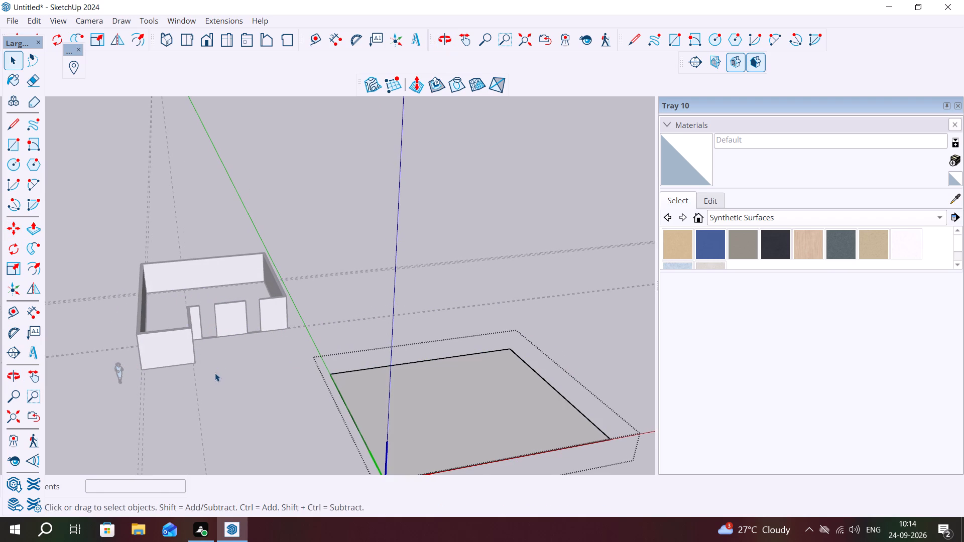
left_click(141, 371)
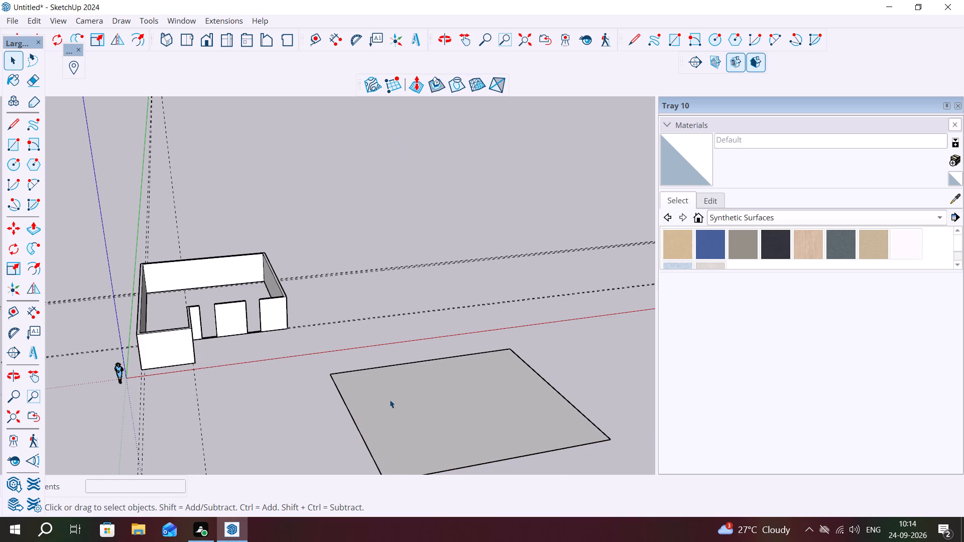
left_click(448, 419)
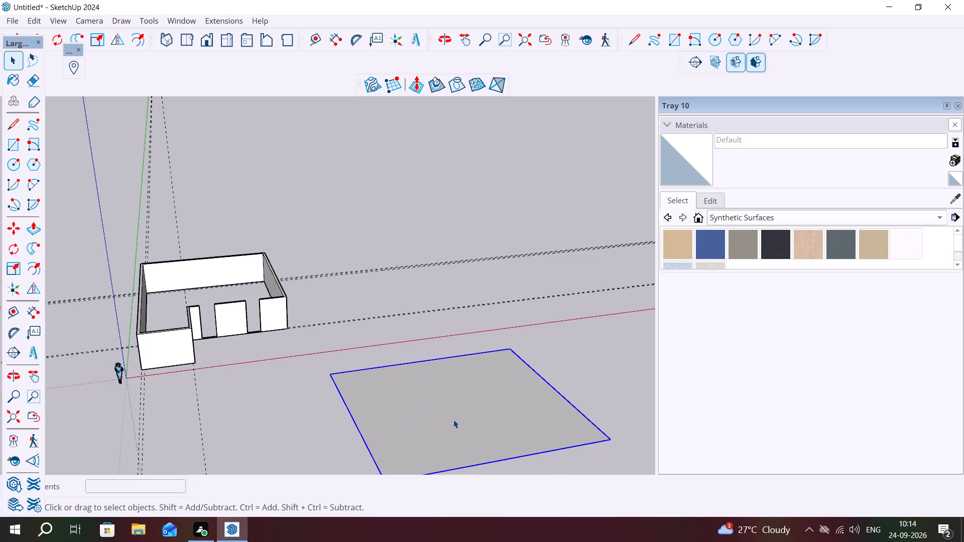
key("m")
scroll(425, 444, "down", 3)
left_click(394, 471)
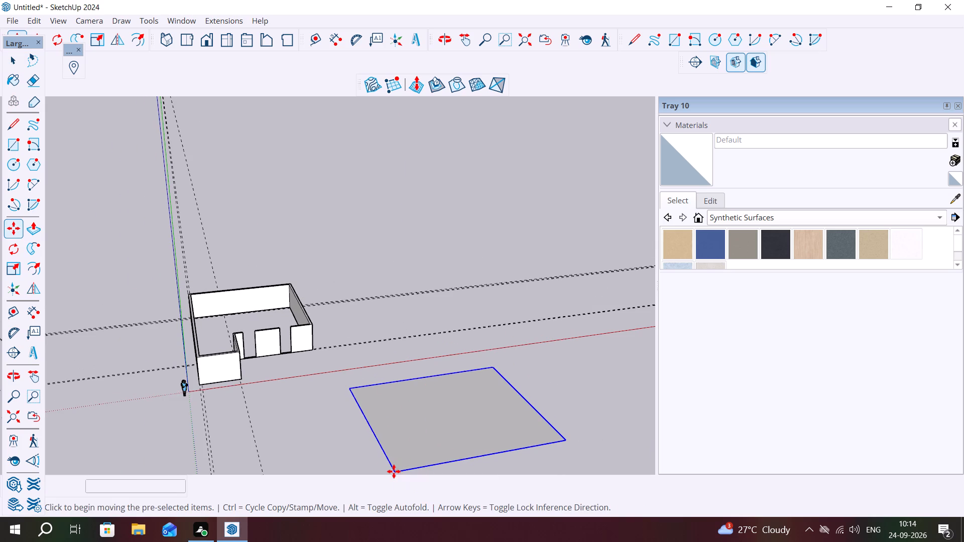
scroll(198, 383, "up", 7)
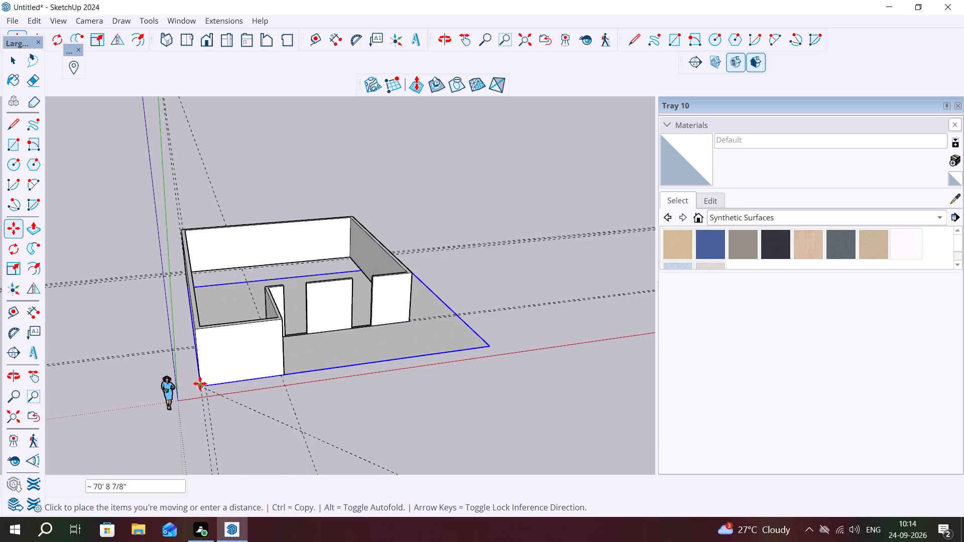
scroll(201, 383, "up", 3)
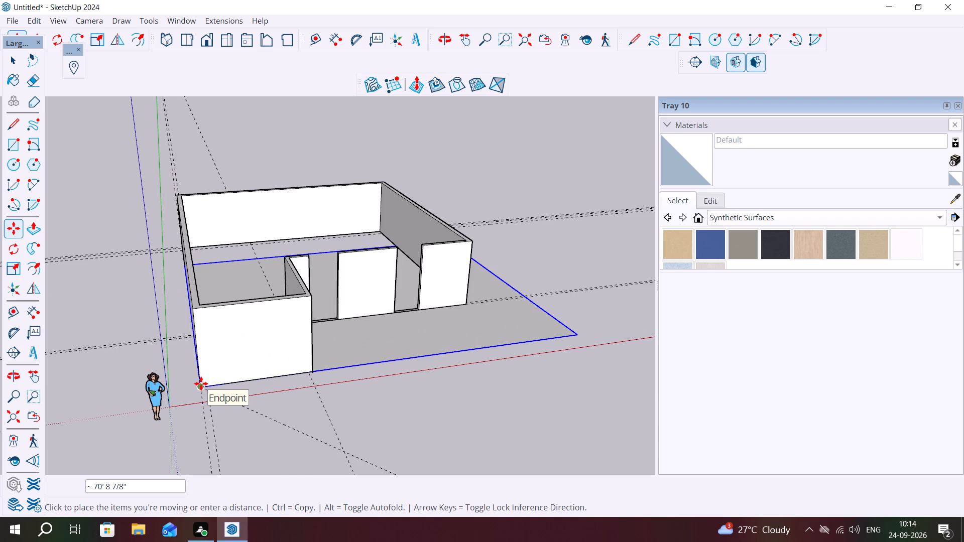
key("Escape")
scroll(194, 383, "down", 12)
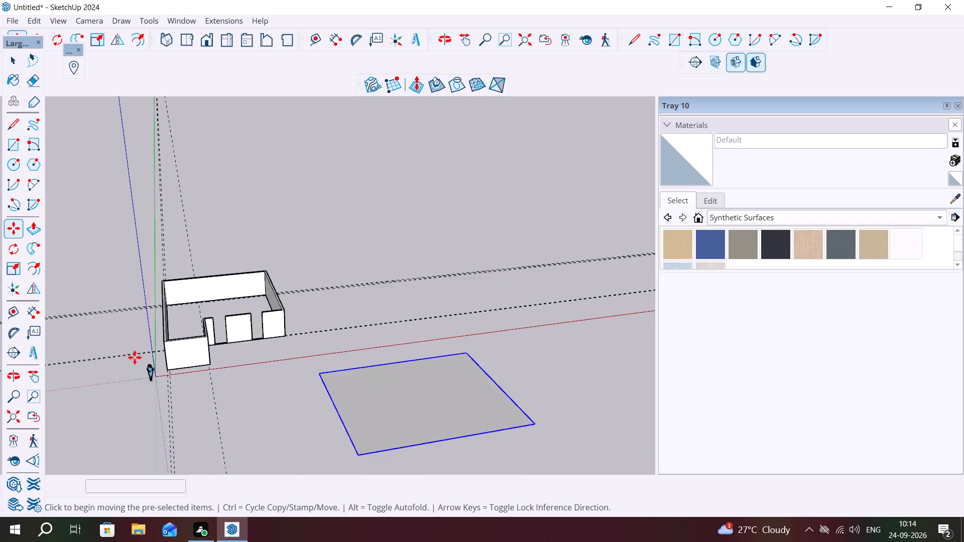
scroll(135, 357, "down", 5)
Undo the grouping, the component and the ground rectangle until only the building's geometry remains.
key("ctrl+z")
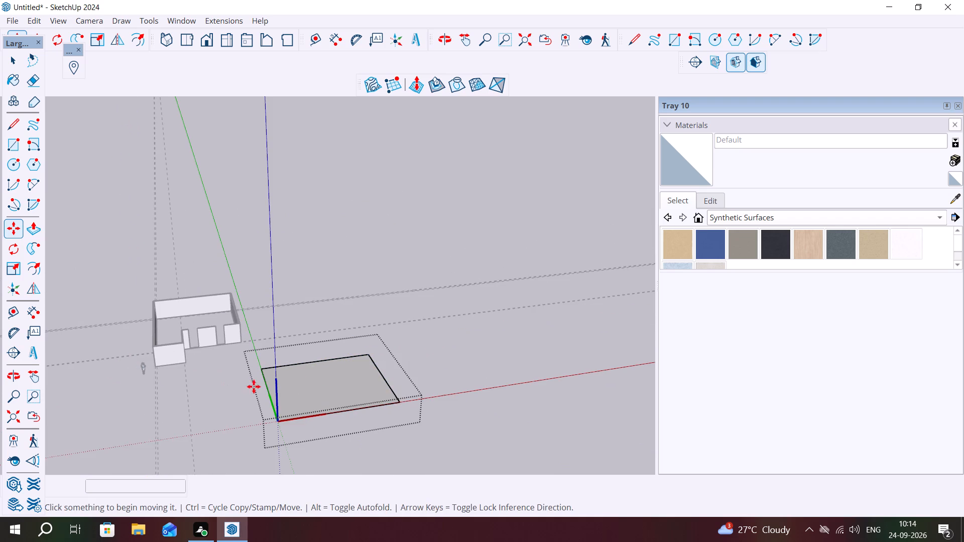
key("ctrl+z")
key("ctrl+z")
key("ctrl+z")
key("ctrl+z")
key("ctrl+z")
key("ctrl+z")
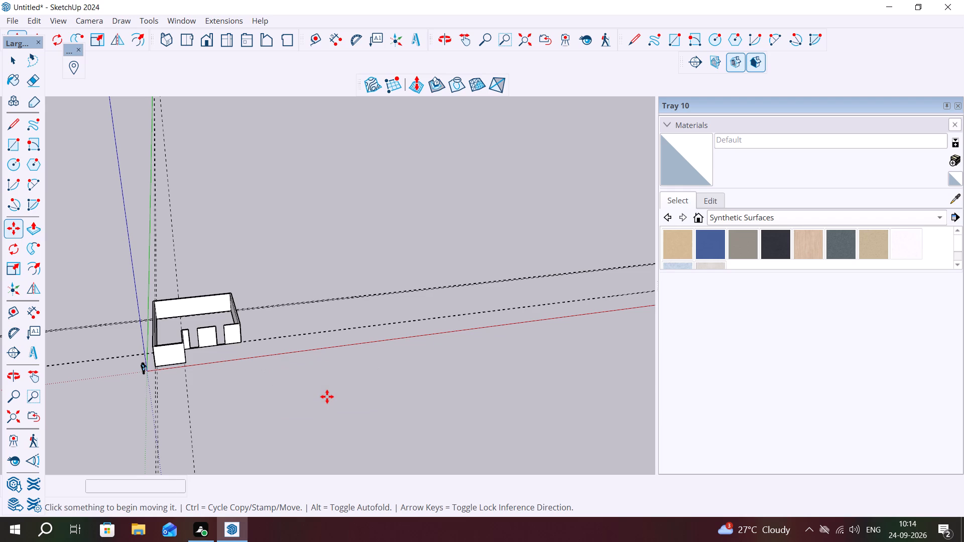
key("Escape")
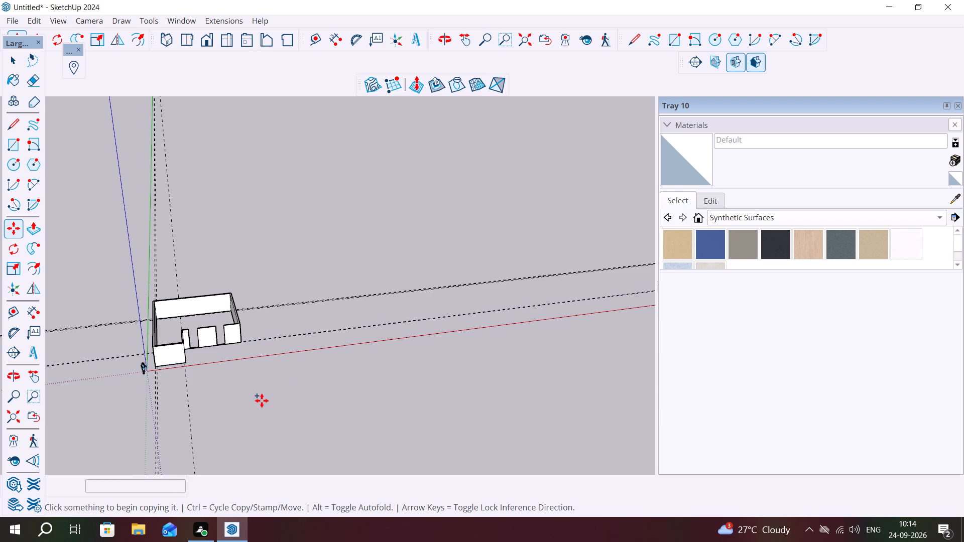
Draw a 40' by 50' rectangle on open ground, across the red axis from the building.
key("r")
left_click(271, 388)
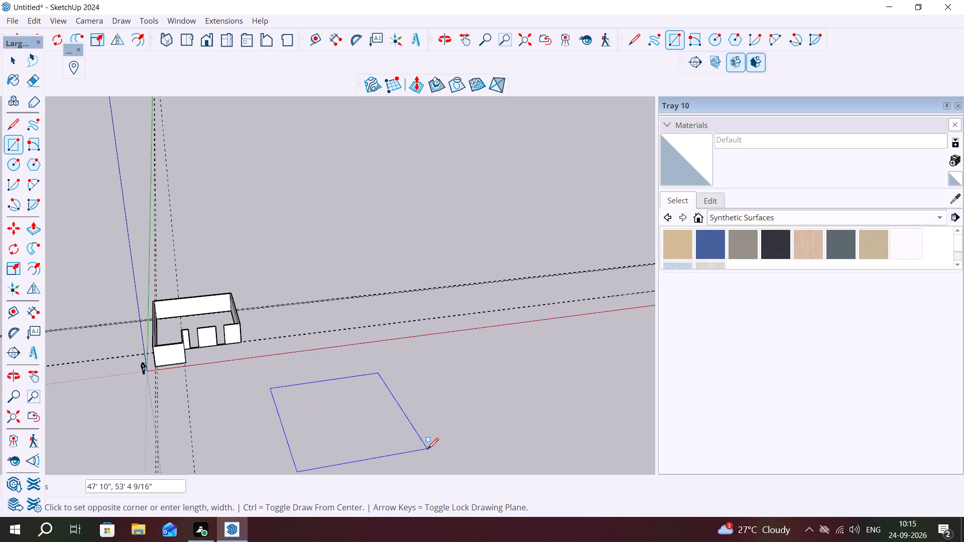
type("40'")
key("comma")
type("50'")
key("Return")
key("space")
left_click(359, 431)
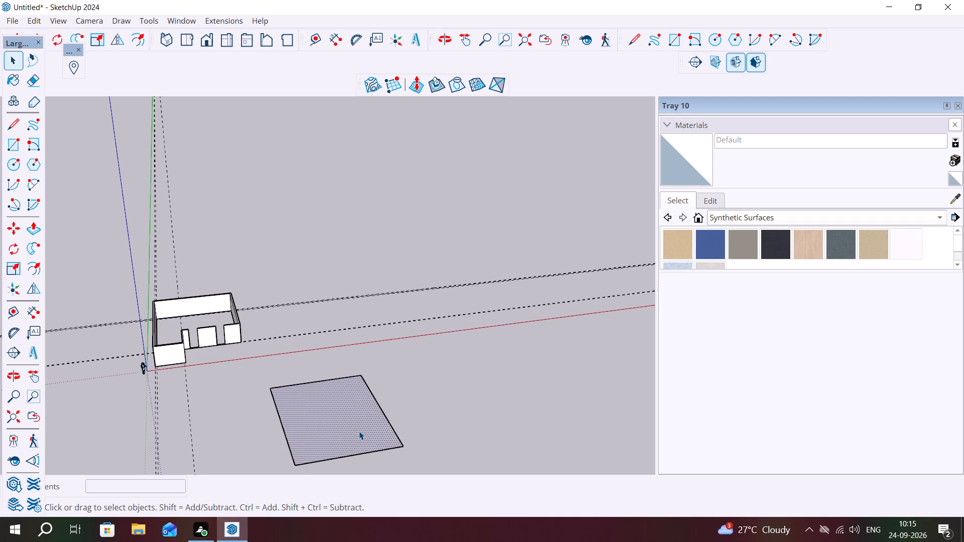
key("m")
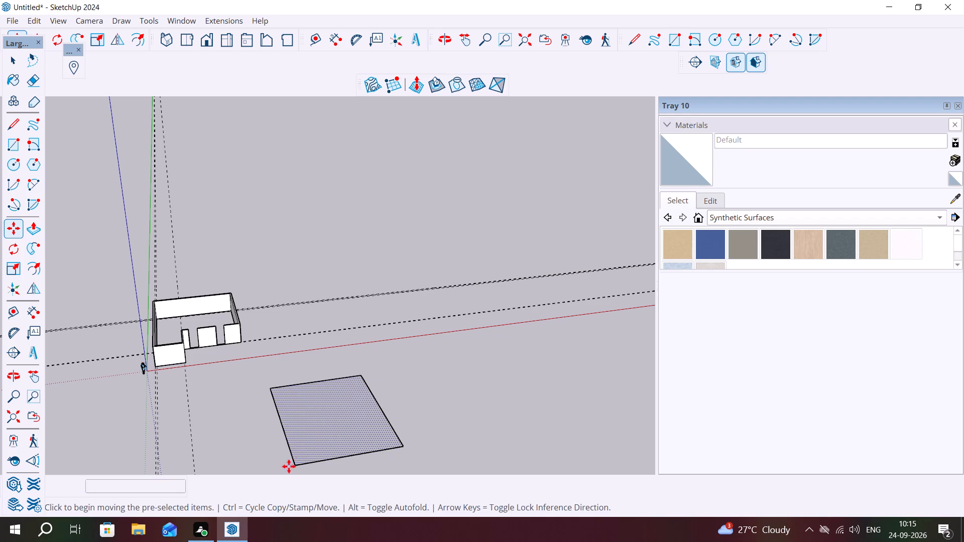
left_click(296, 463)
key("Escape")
Make a group from the ground rectangle's face and edges.
key("space")
triple_click(298, 450)
left_click(298, 450)
right_click(298, 450)
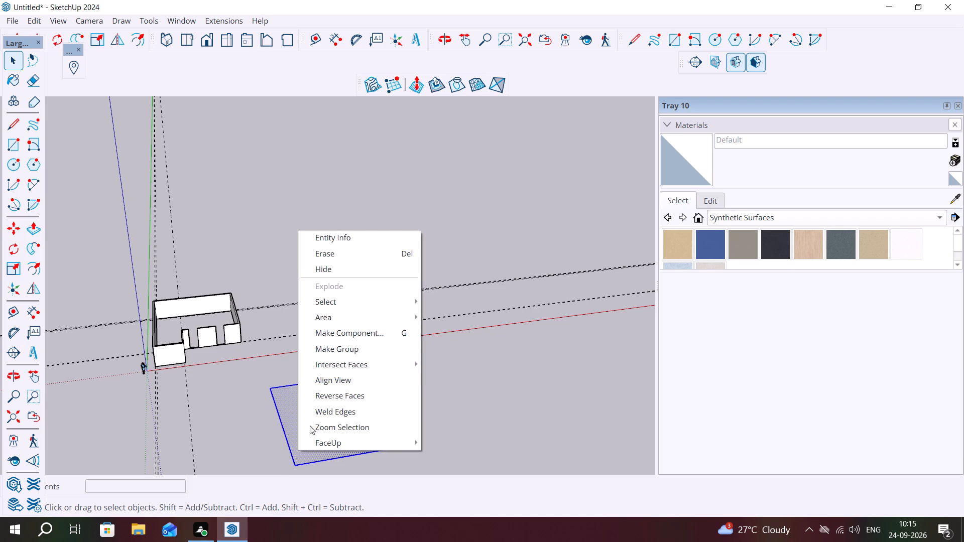
left_click(340, 352)
Open the rectangle's group, make a nested group from its face and edges, and close the outer group.
double_click(301, 457)
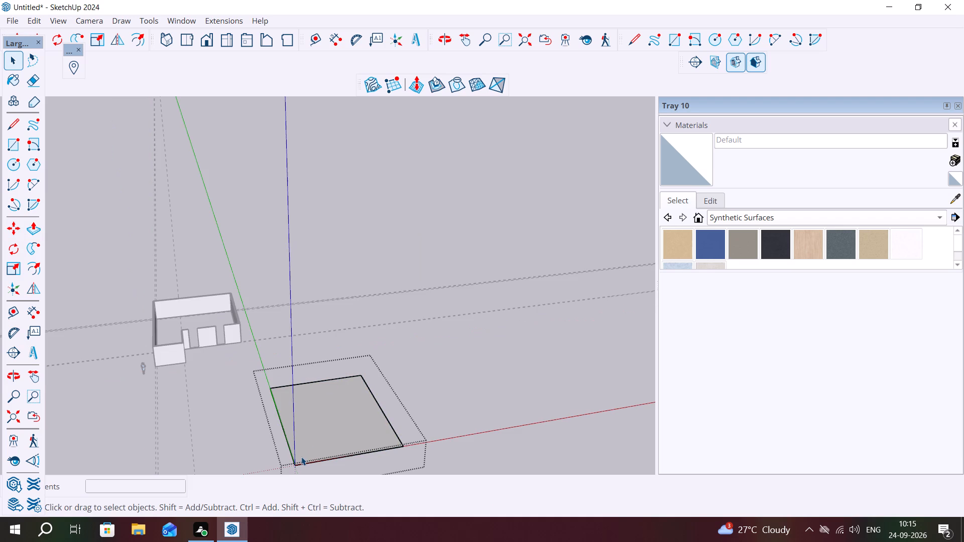
right_click(301, 457)
key("Escape")
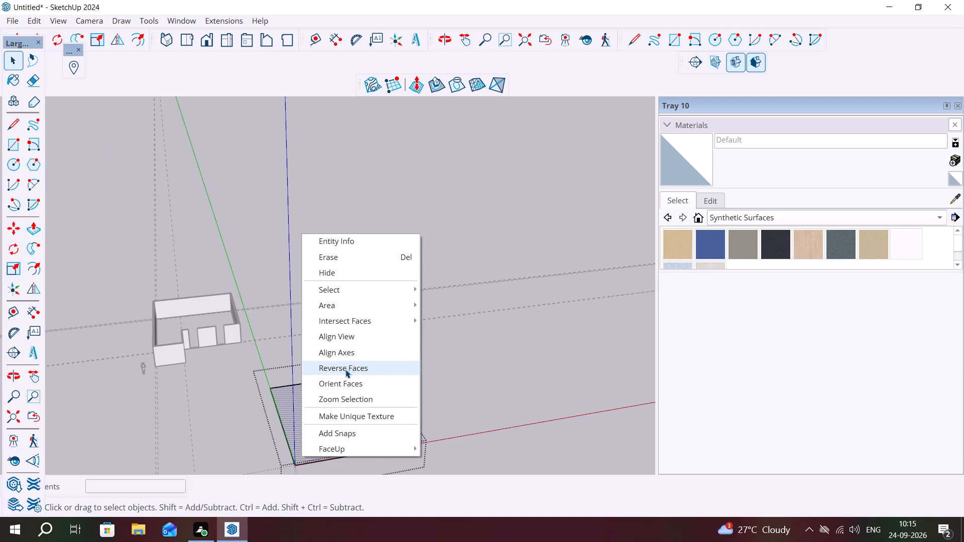
triple_click(327, 415)
left_click(327, 415)
right_click(327, 415)
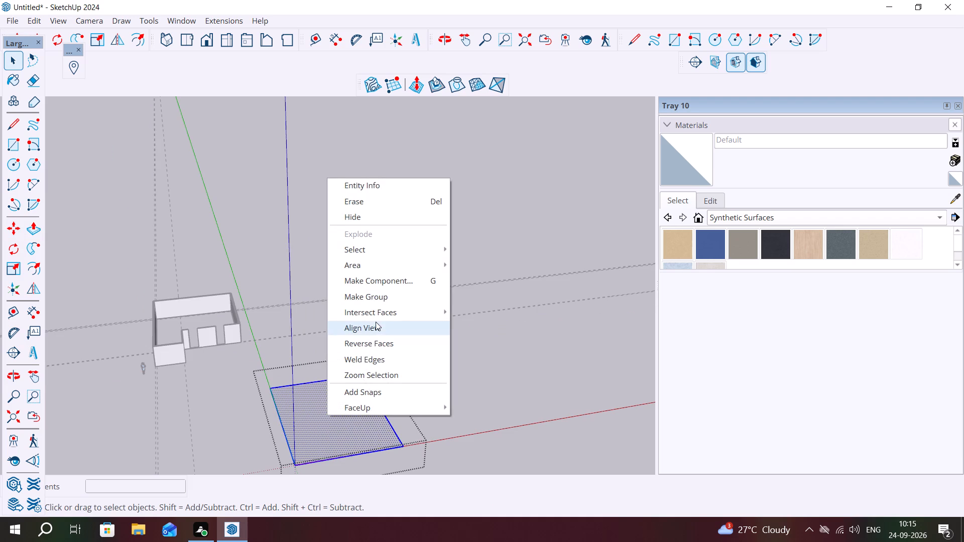
left_click(387, 294)
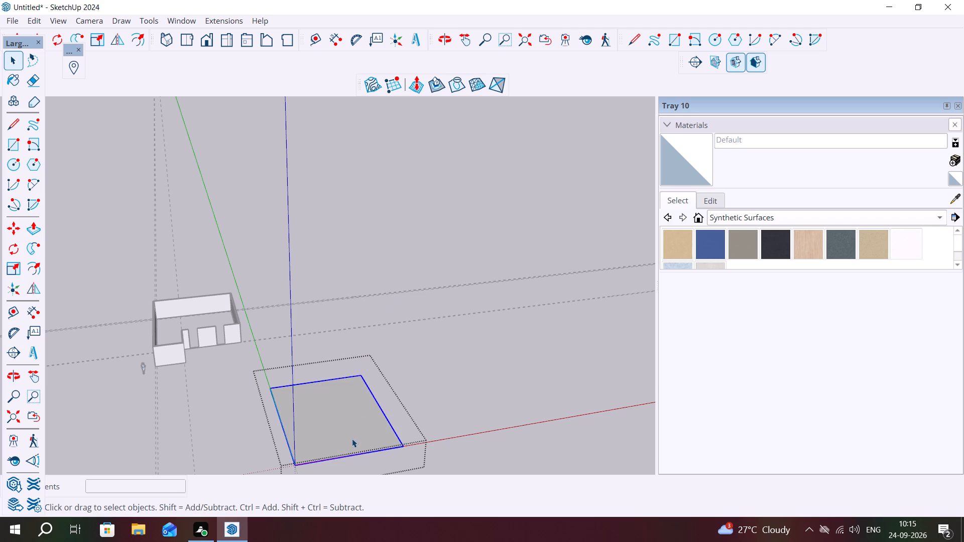
left_click(526, 382)
Copy the grouped rectangle by its near corner onto the building's outer bottom corner nearest the origin.
key("m")
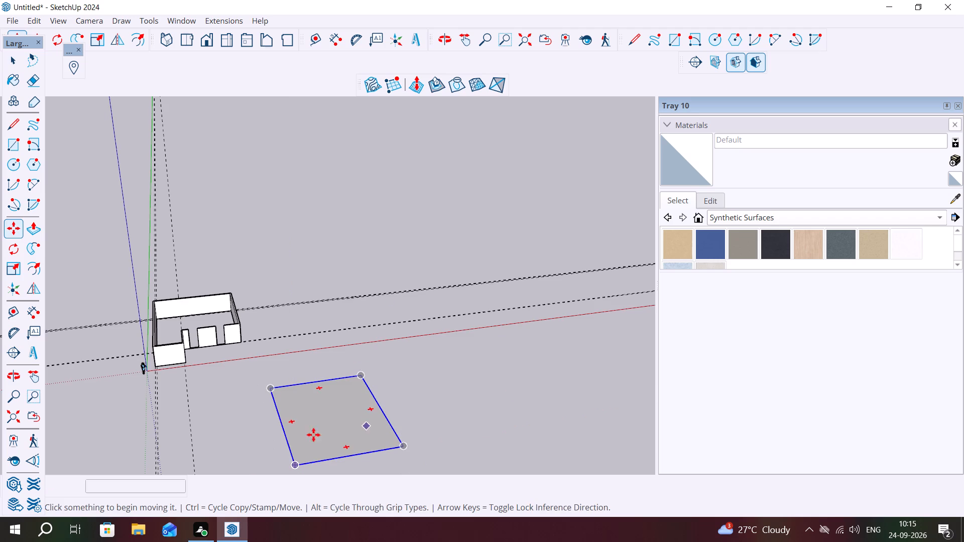
left_click(292, 464)
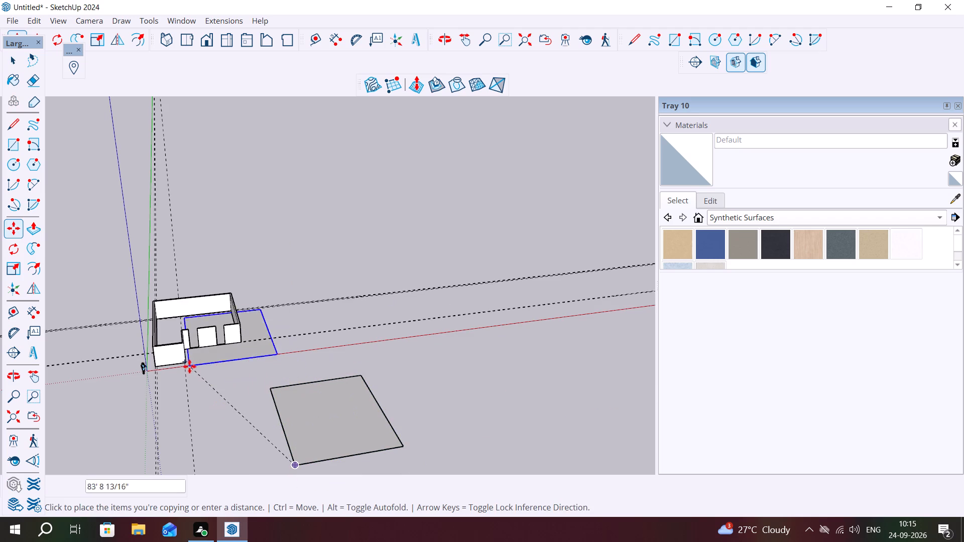
scroll(162, 369, "up", 6)
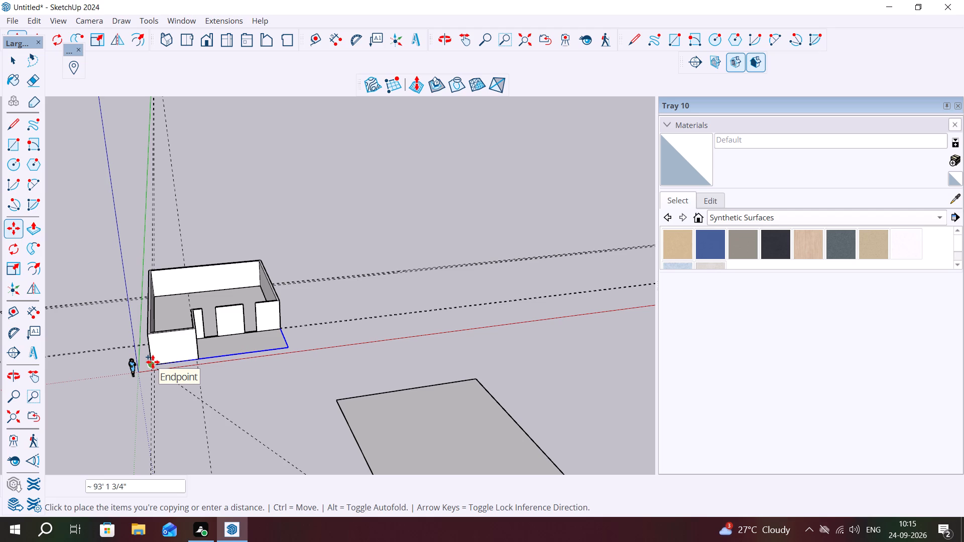
left_click(153, 362)
middle_click_drag(277, 347, 237, 385)
Open the copied rectangle's nested group under the building and push/pull its face down 6" into a slab.
key("space")
left_click(223, 340)
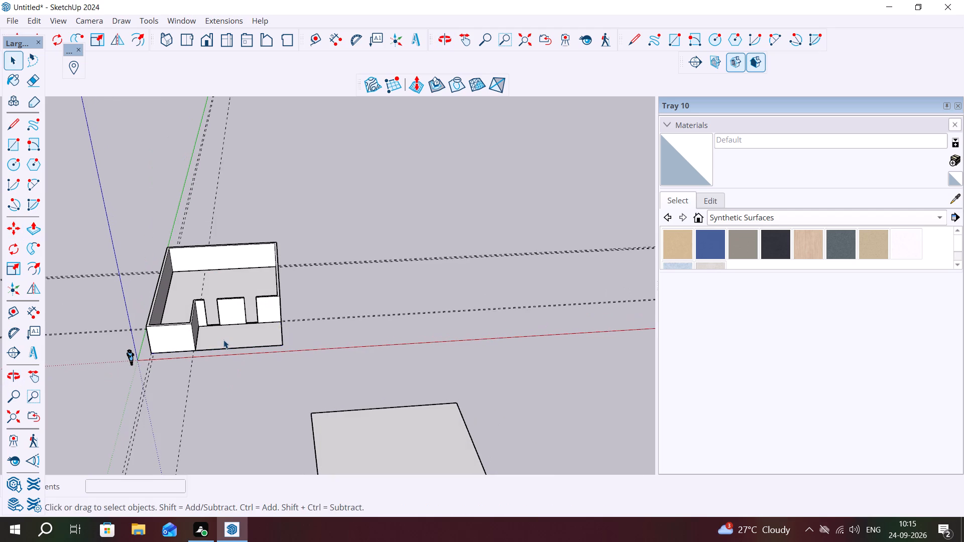
left_click(223, 340)
triple_click(224, 337)
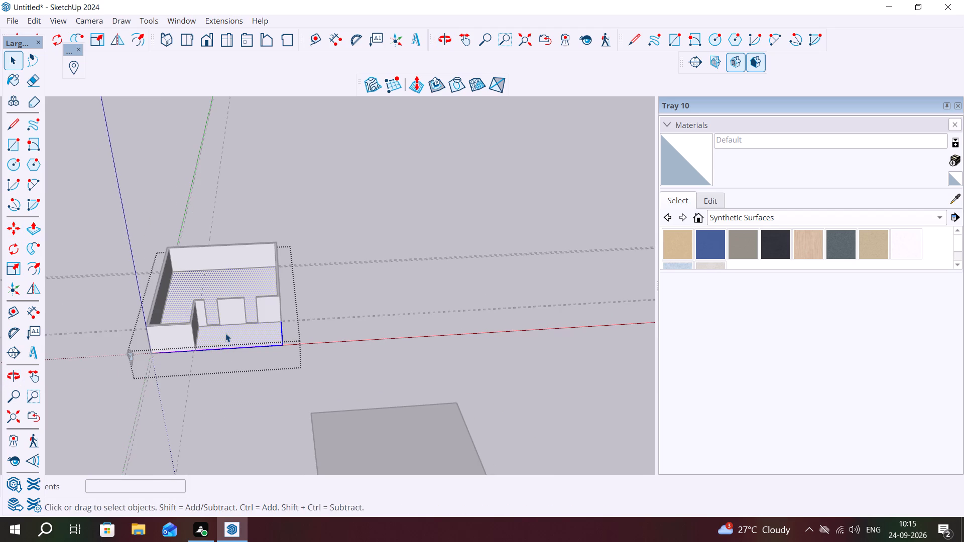
key("p")
left_click(225, 333)
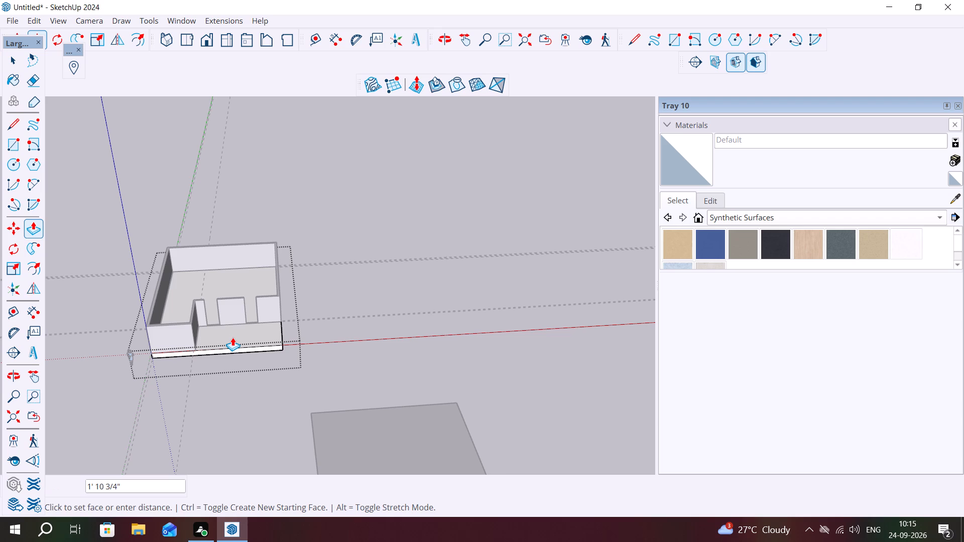
key("6")
key("shift+quotedbl")
key("Return")
Examine the slab's edge beneath the walls from low angles around the building, and leave the slab's group.
middle_click_drag(249, 376, 255, 302)
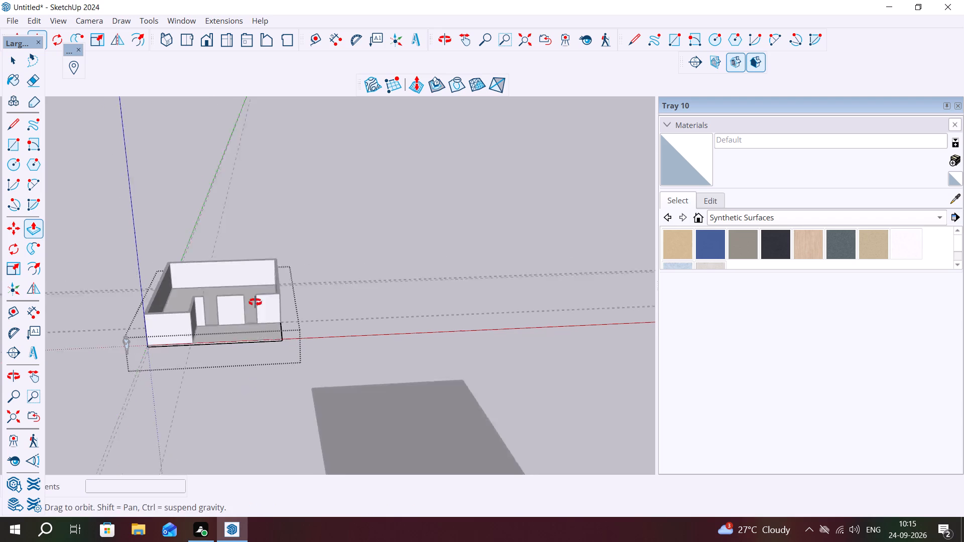
middle_click_drag(255, 302, 257, 298)
key("space")
scroll(192, 327, "up", 9)
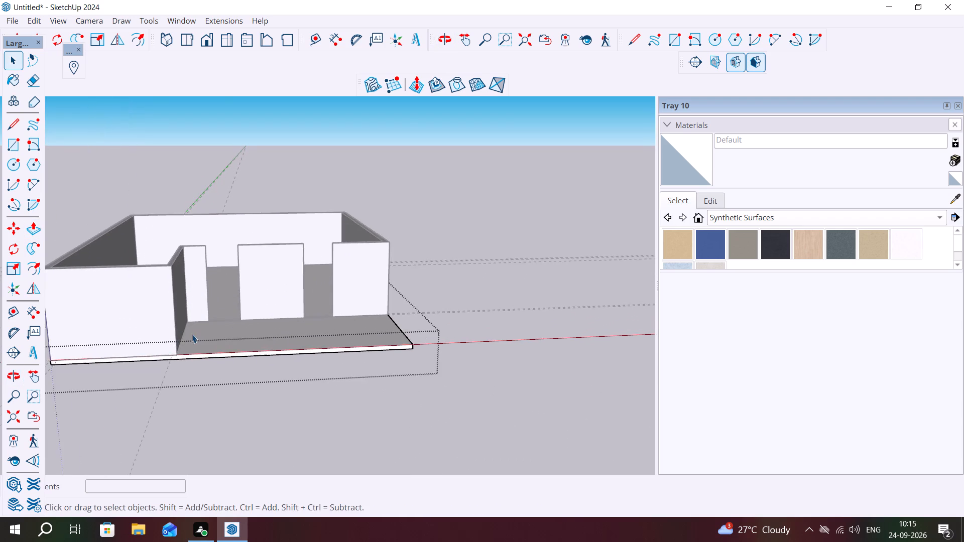
scroll(192, 334, "up", 2)
middle_click_drag(192, 335, 226, 347)
scroll(257, 326, "down", 5)
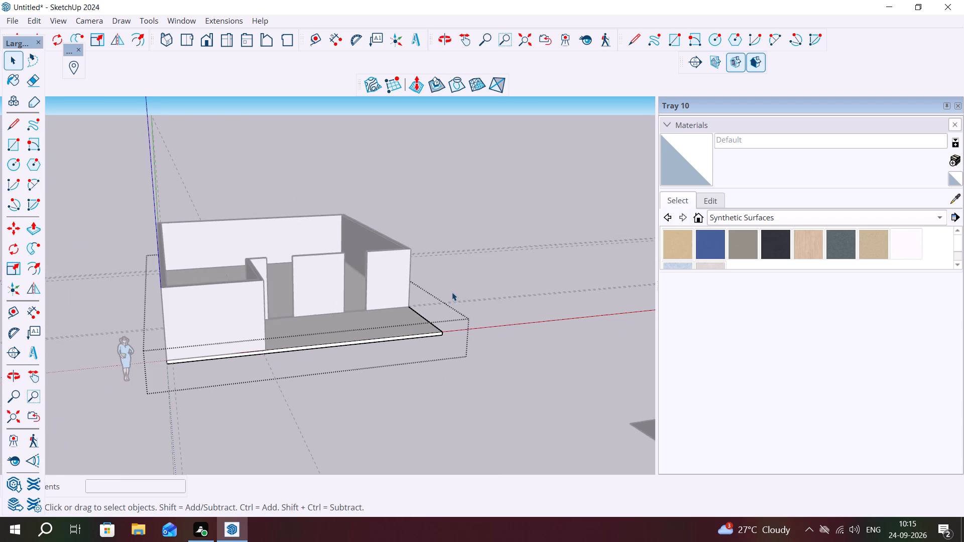
scroll(135, 357, "down", 1)
middle_click_drag(120, 342, 141, 303)
scroll(197, 317, "up", 2)
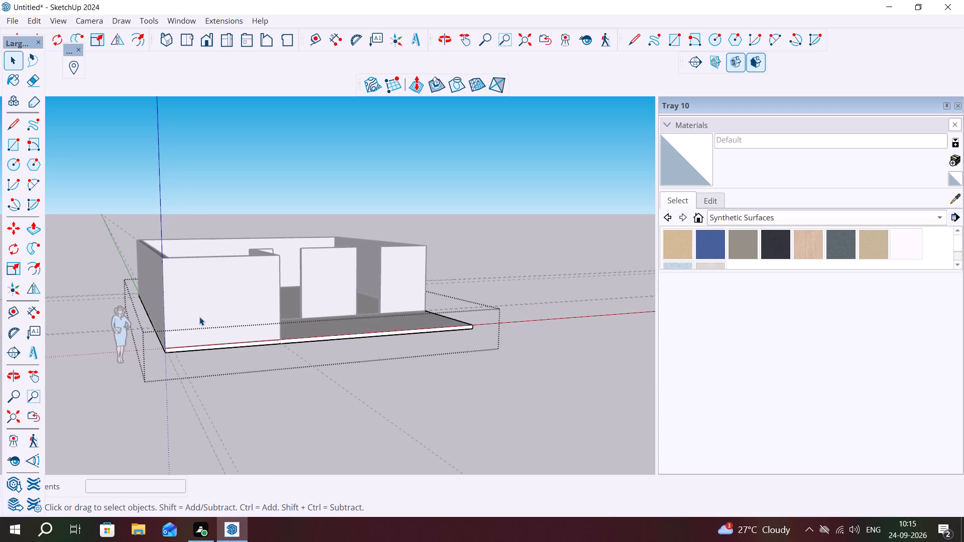
scroll(200, 317, "up", 2)
middle_click_drag(193, 312, 145, 295)
key("Escape")
key("space")
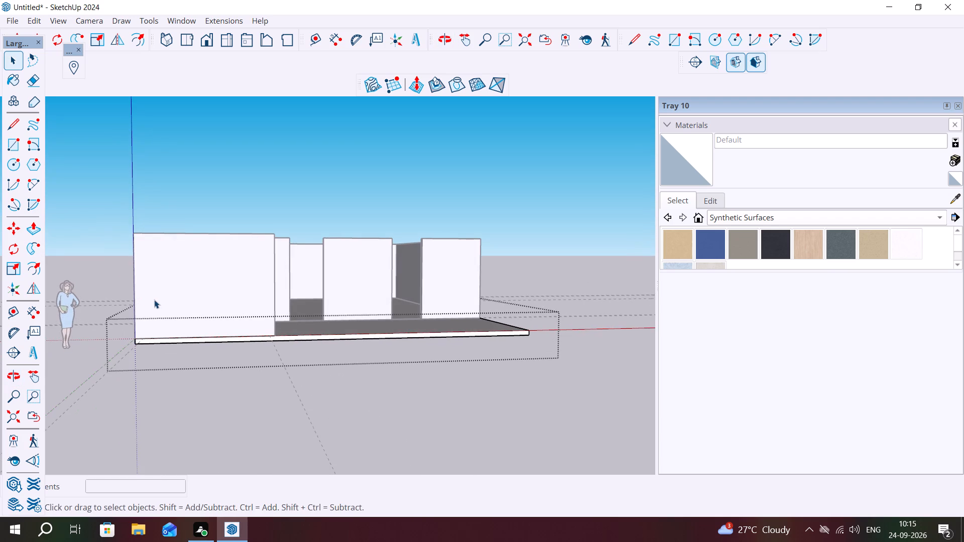
left_click(208, 383)
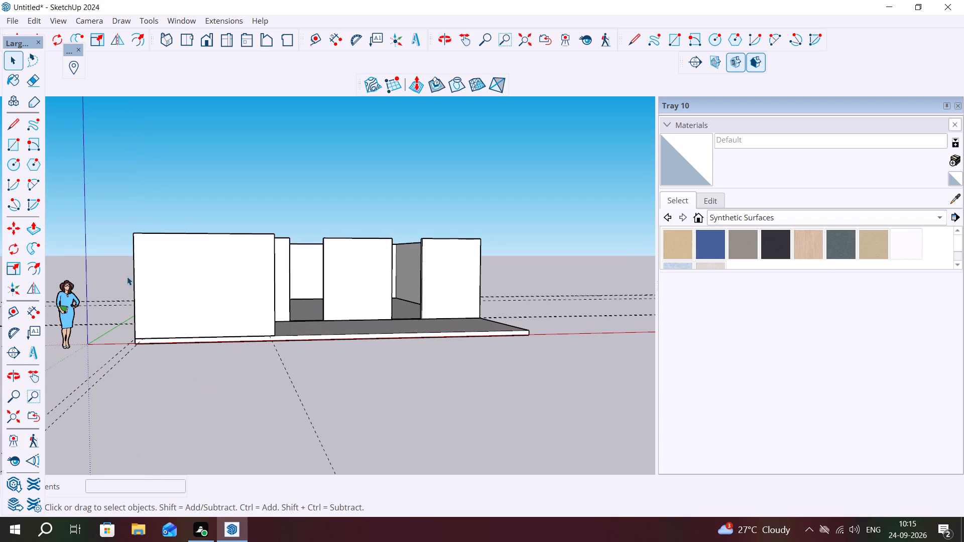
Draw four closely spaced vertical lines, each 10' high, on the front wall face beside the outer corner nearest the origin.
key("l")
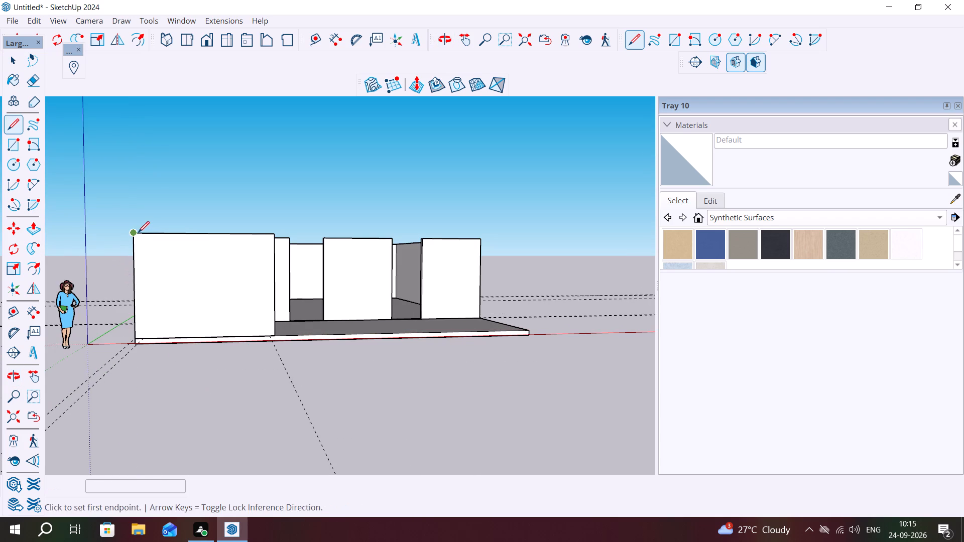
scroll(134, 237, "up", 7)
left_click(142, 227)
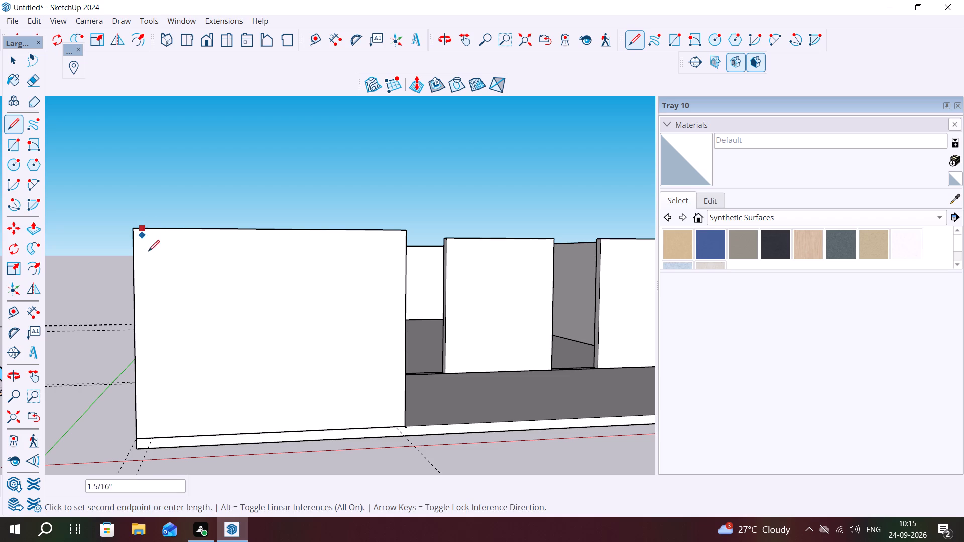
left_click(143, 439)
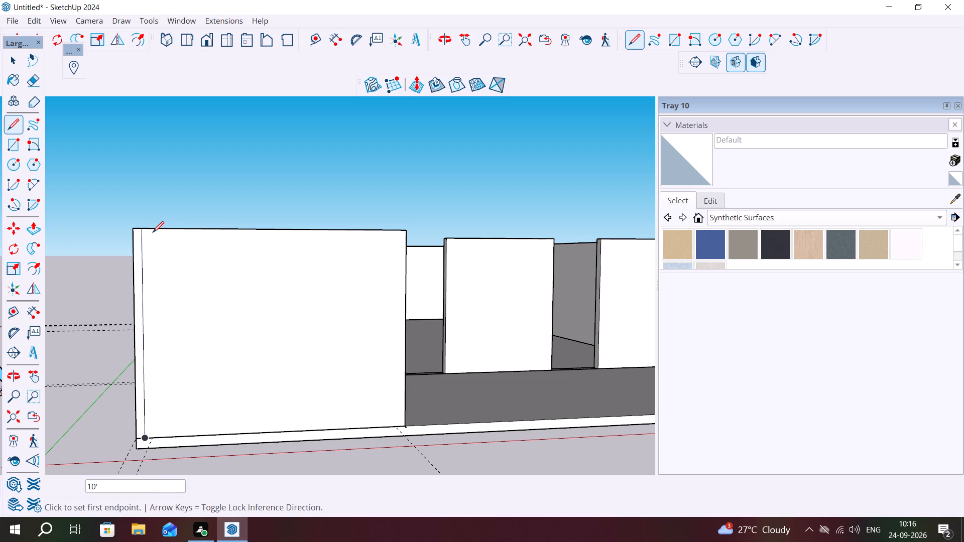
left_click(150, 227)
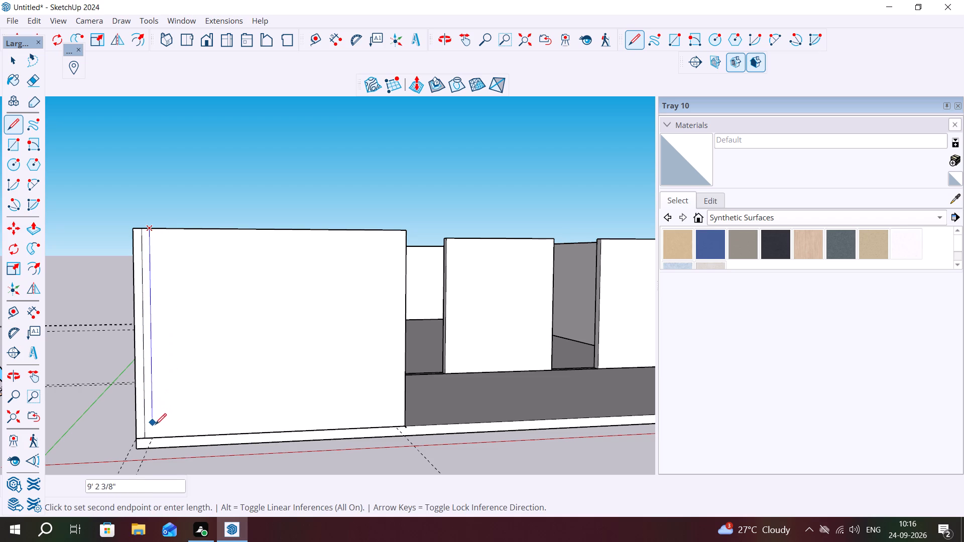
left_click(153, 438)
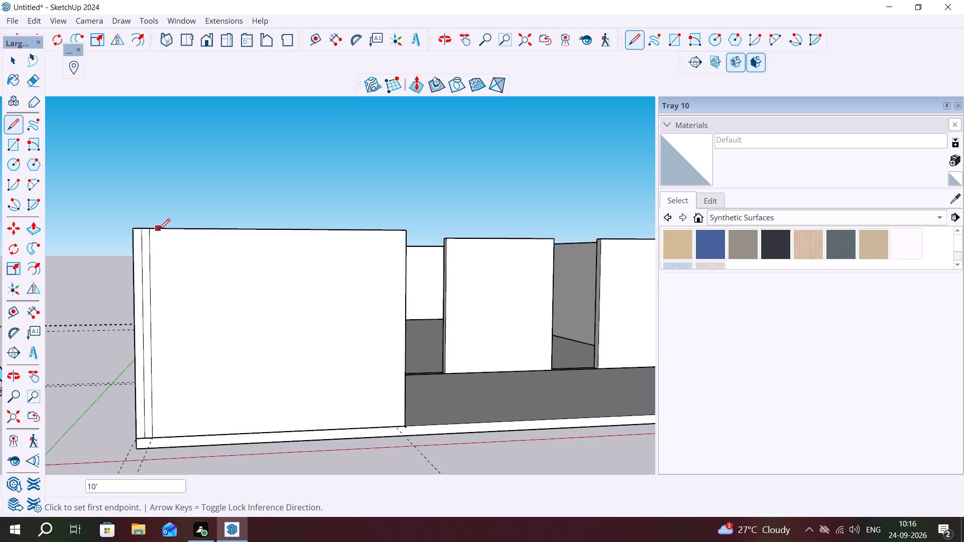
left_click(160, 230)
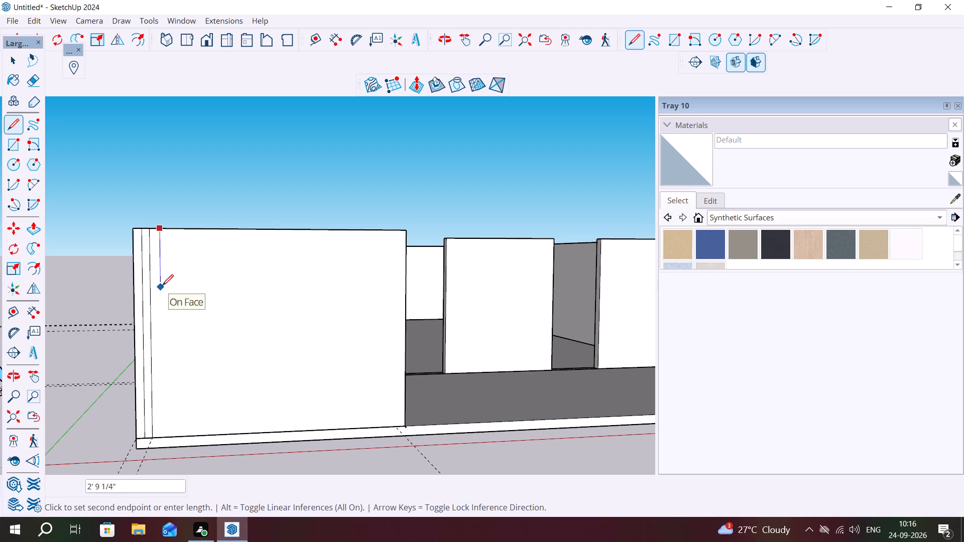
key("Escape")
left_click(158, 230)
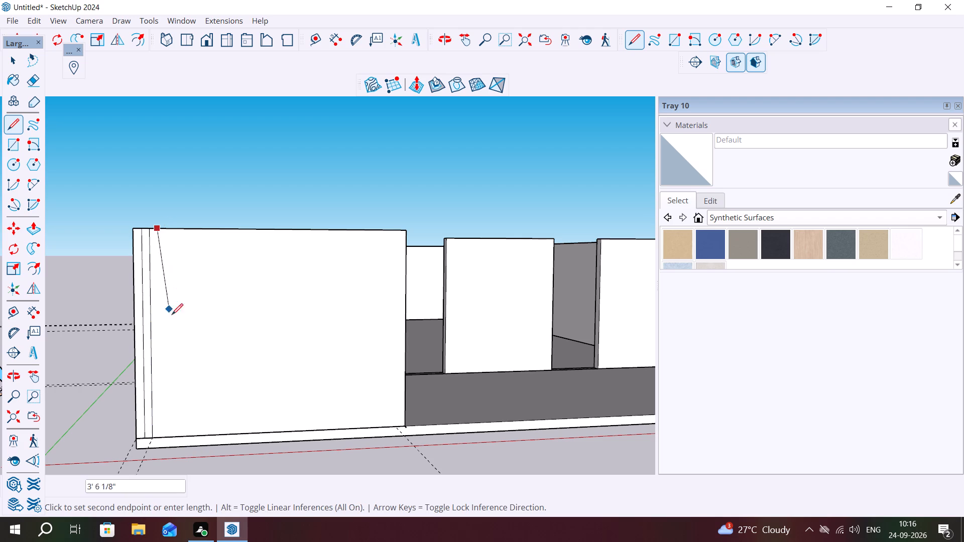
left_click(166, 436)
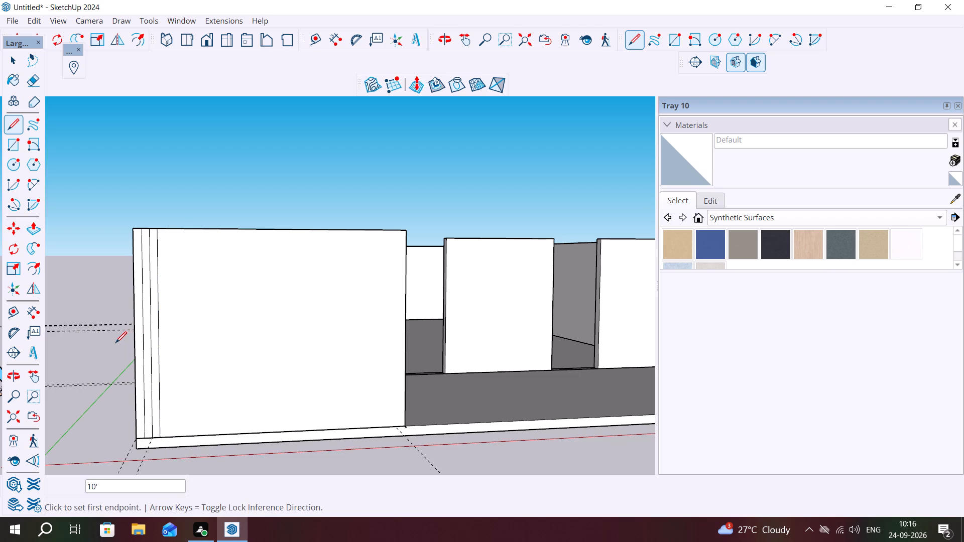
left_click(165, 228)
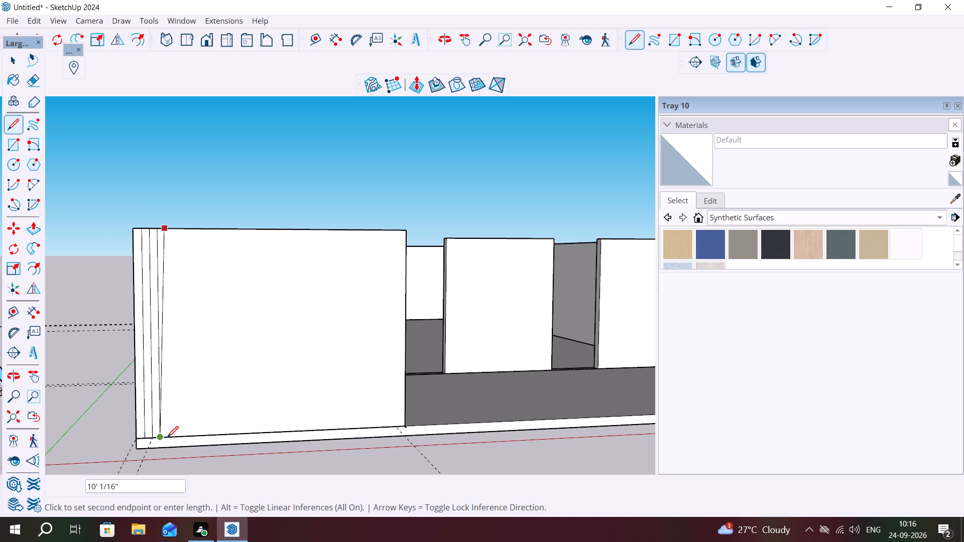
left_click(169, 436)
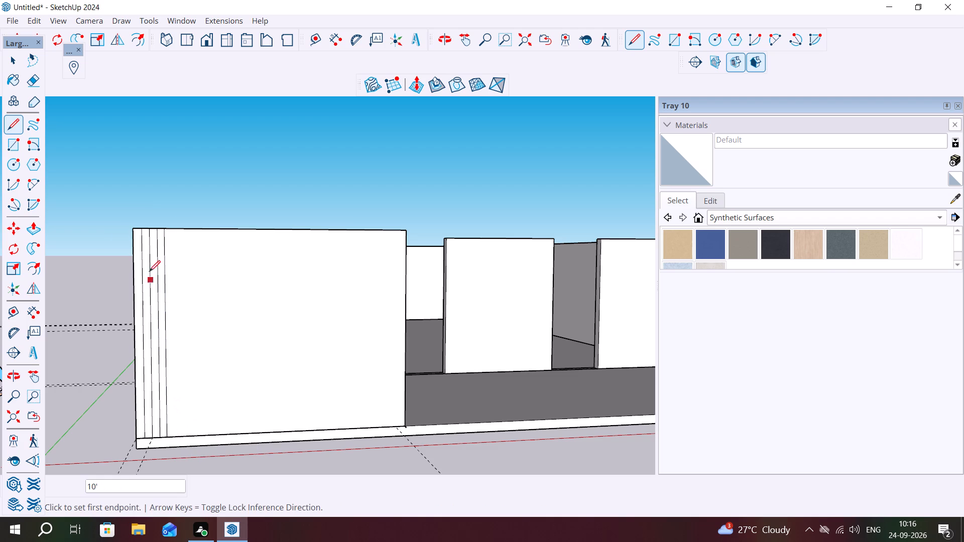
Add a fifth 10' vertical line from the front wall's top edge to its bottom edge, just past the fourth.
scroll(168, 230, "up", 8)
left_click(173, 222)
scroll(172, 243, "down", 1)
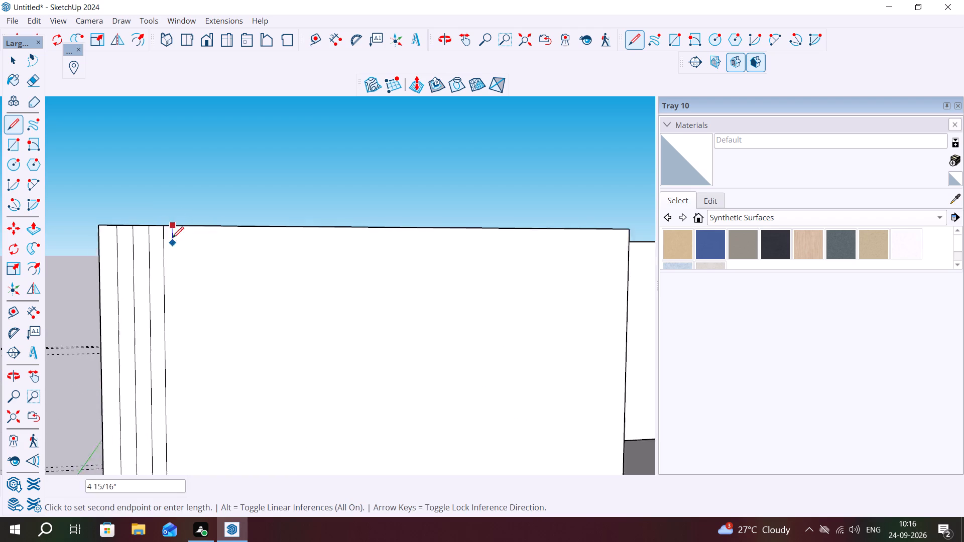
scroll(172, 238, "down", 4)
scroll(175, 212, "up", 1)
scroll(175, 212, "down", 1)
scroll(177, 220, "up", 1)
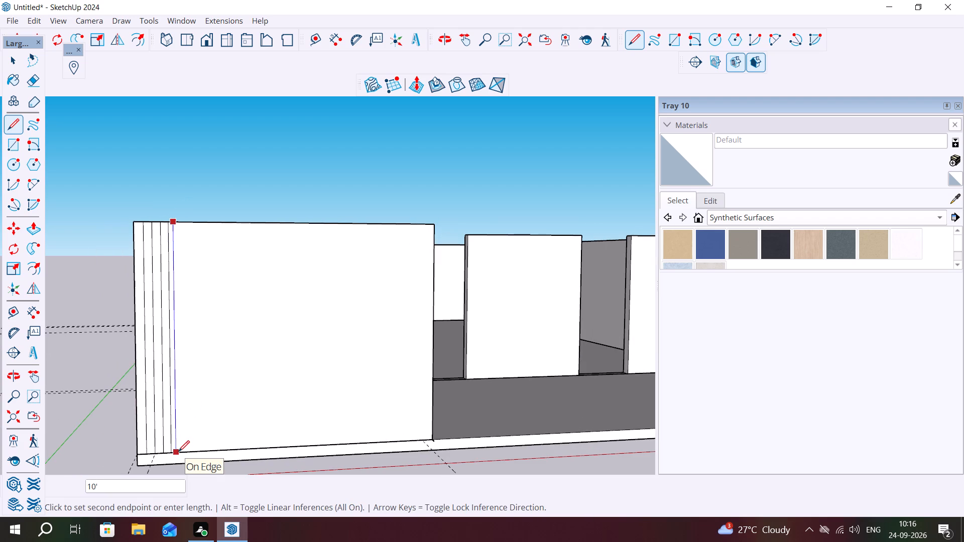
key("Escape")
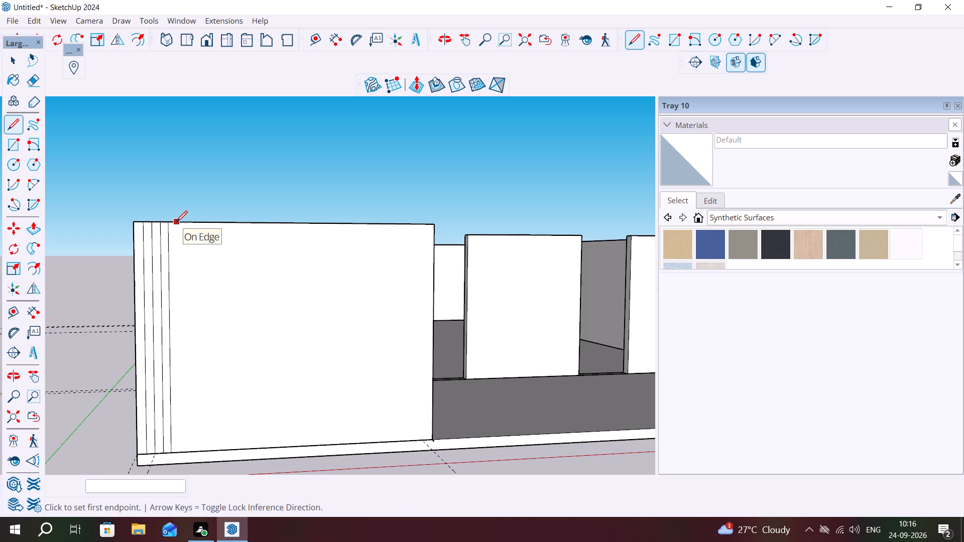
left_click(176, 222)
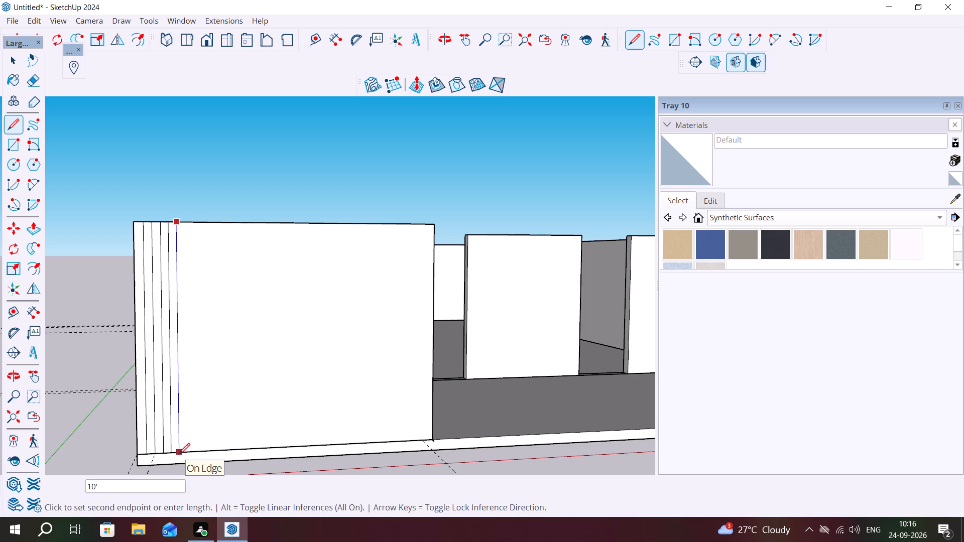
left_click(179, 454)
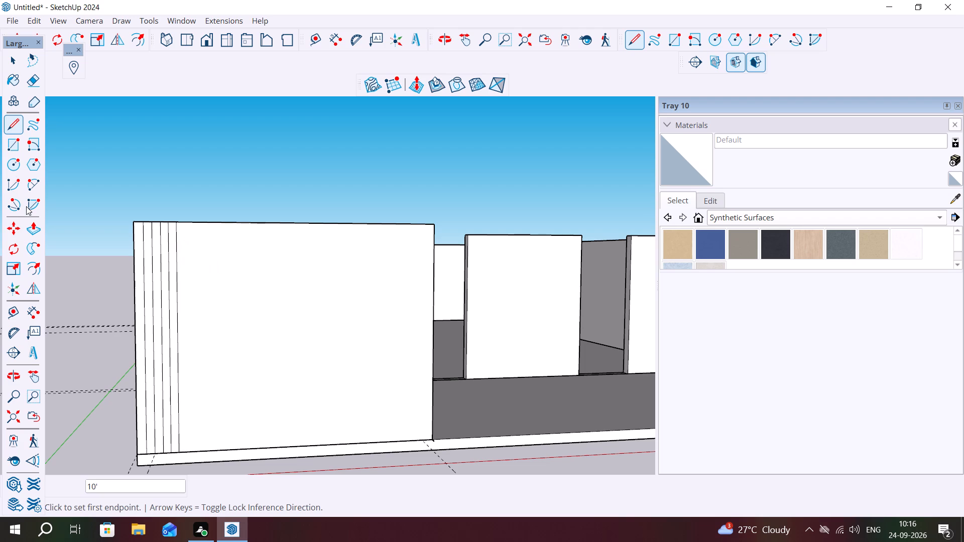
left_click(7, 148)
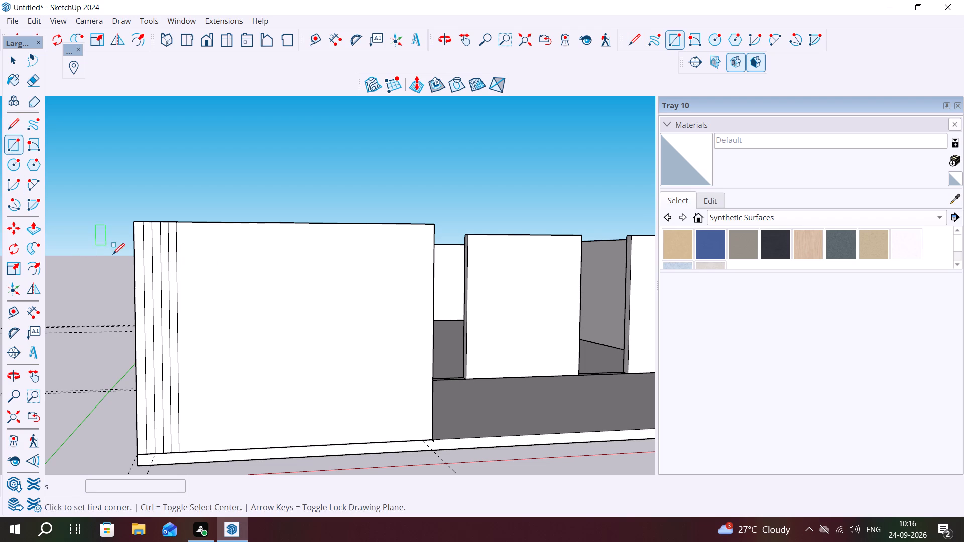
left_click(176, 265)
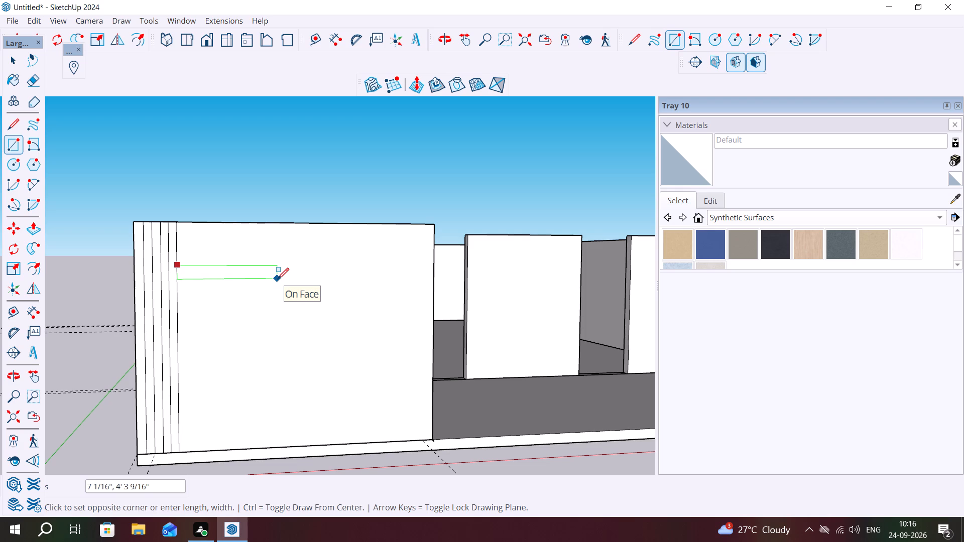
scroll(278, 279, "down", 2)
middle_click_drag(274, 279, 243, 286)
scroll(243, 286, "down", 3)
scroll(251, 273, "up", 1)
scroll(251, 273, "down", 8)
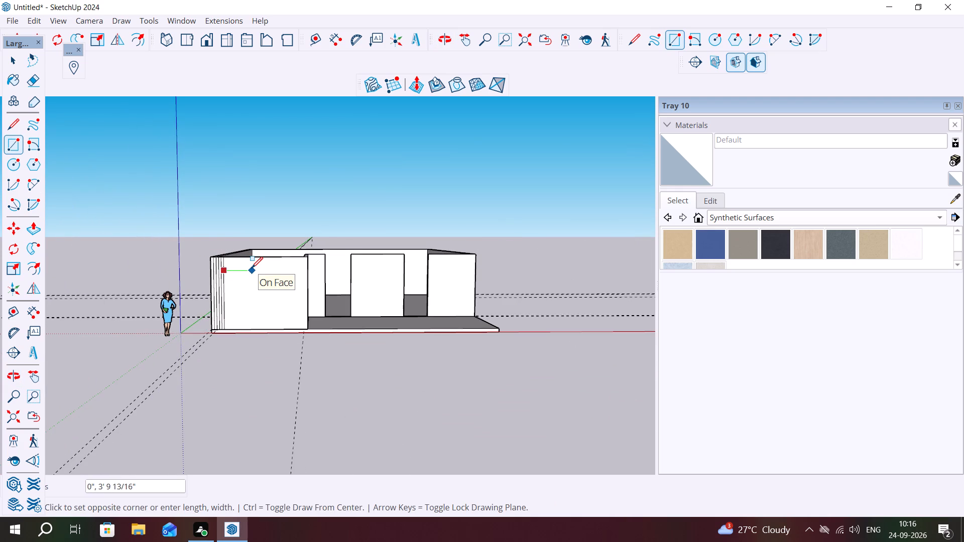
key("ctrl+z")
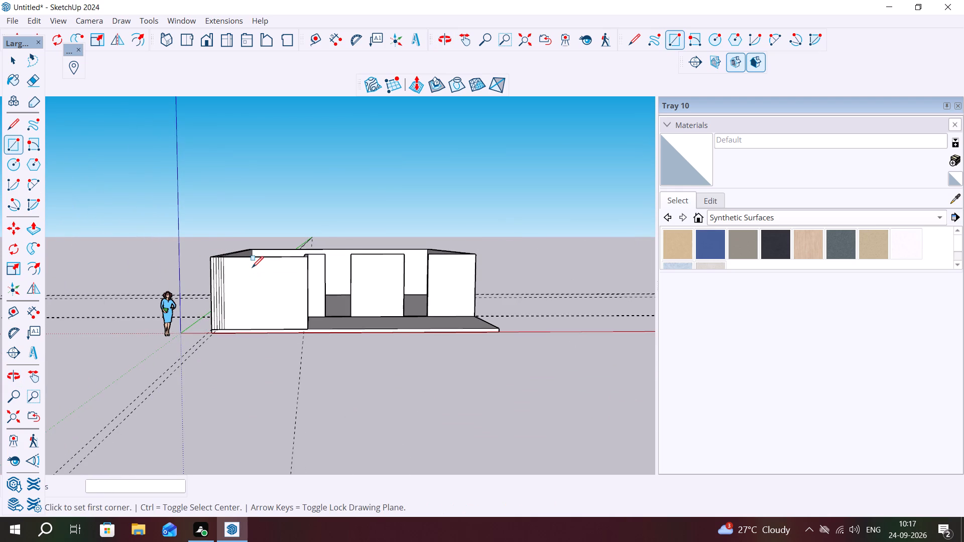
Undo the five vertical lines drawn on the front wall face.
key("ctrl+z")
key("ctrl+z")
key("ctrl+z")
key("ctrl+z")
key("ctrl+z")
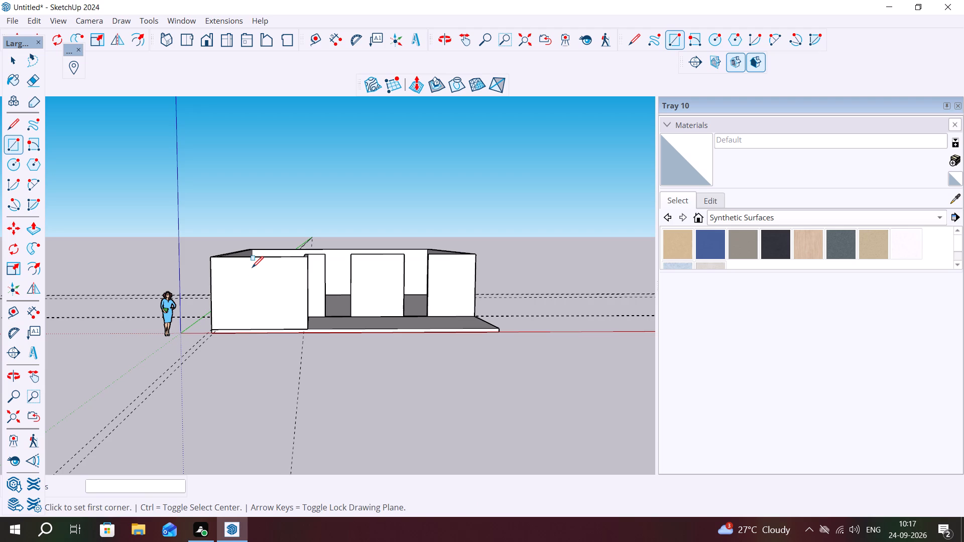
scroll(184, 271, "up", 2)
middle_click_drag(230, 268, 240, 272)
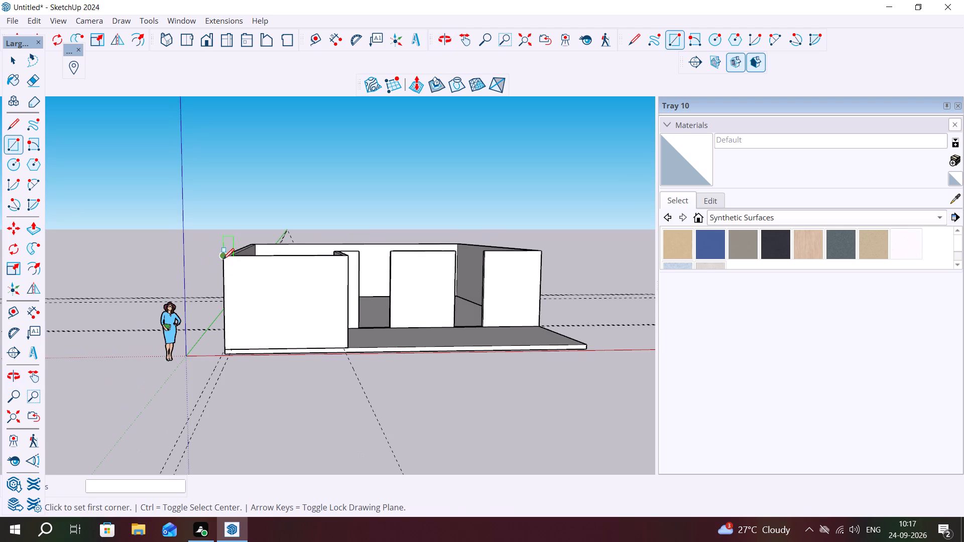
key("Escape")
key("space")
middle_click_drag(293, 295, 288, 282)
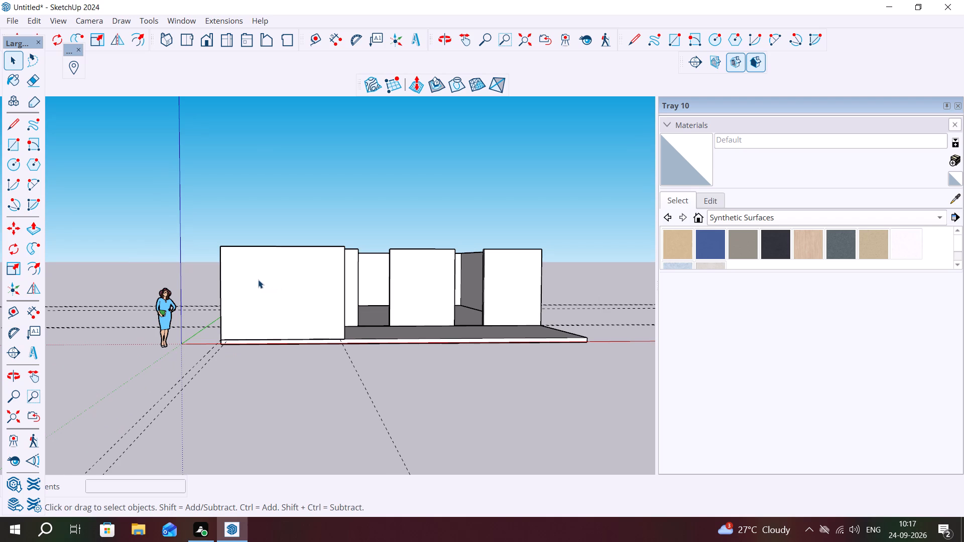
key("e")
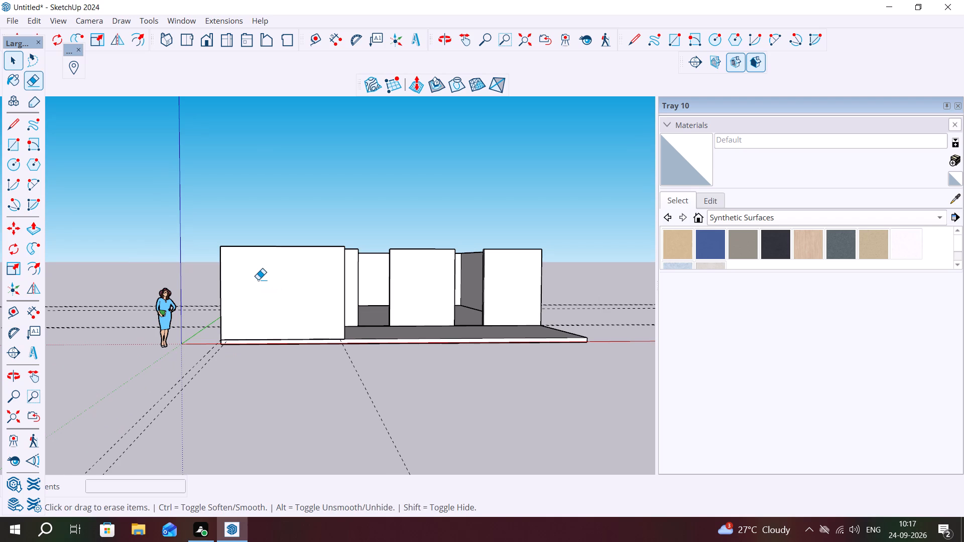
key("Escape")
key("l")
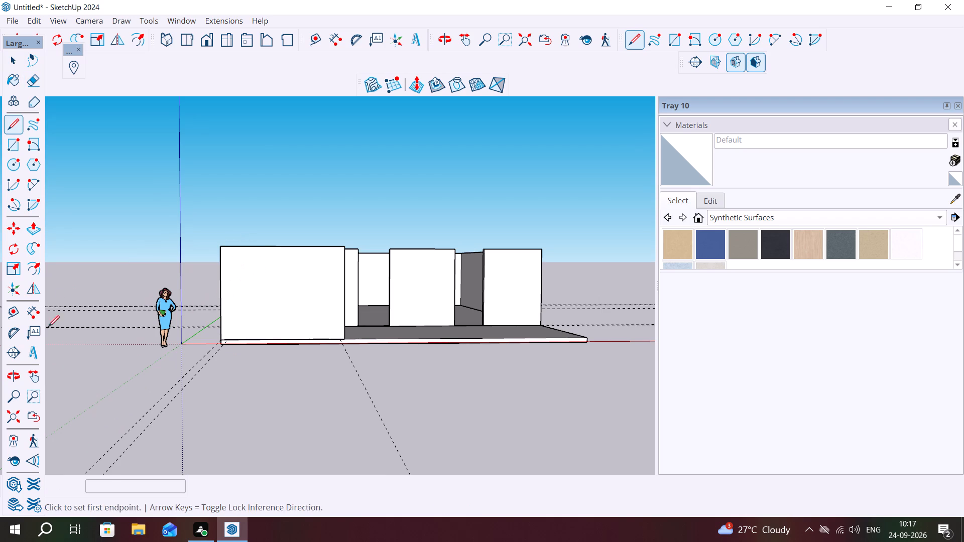
Place five vertical guides on the front wall face, spaced 9" apart starting from its outer edge nearest the origin.
left_click(10, 310)
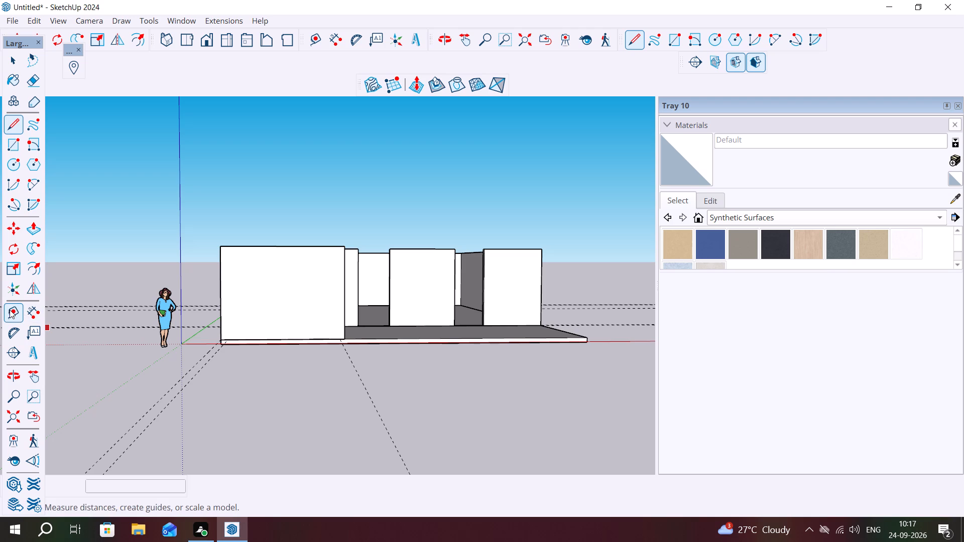
left_click(218, 276)
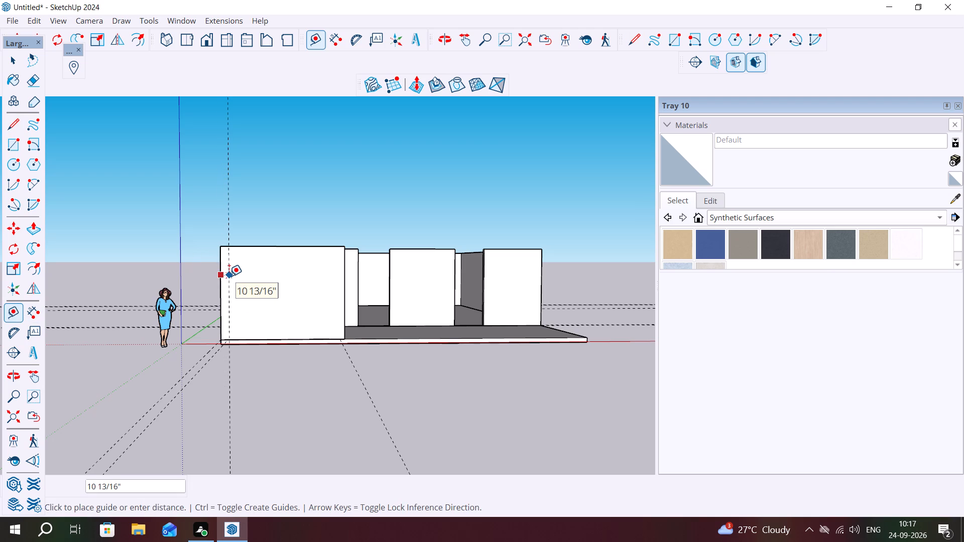
type("9\"")
key("Return")
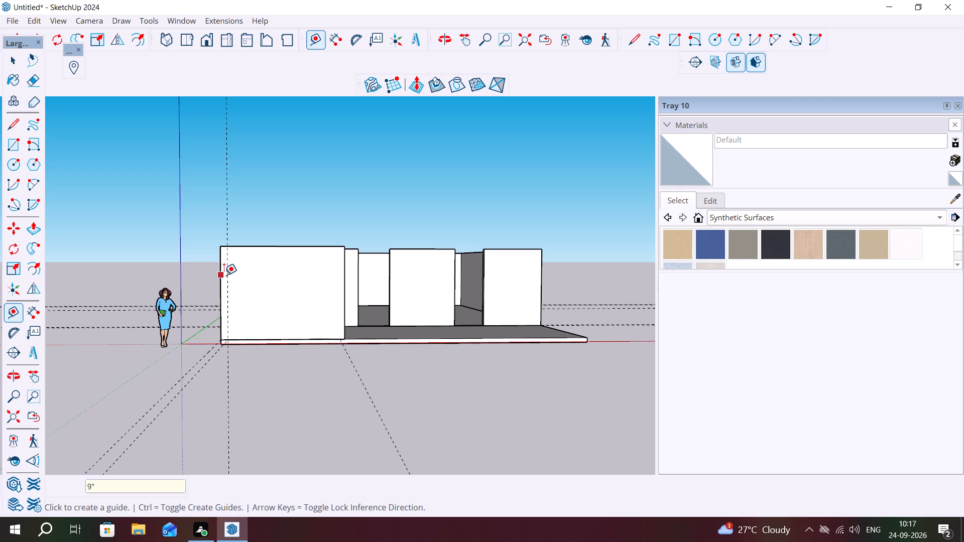
left_click(225, 274)
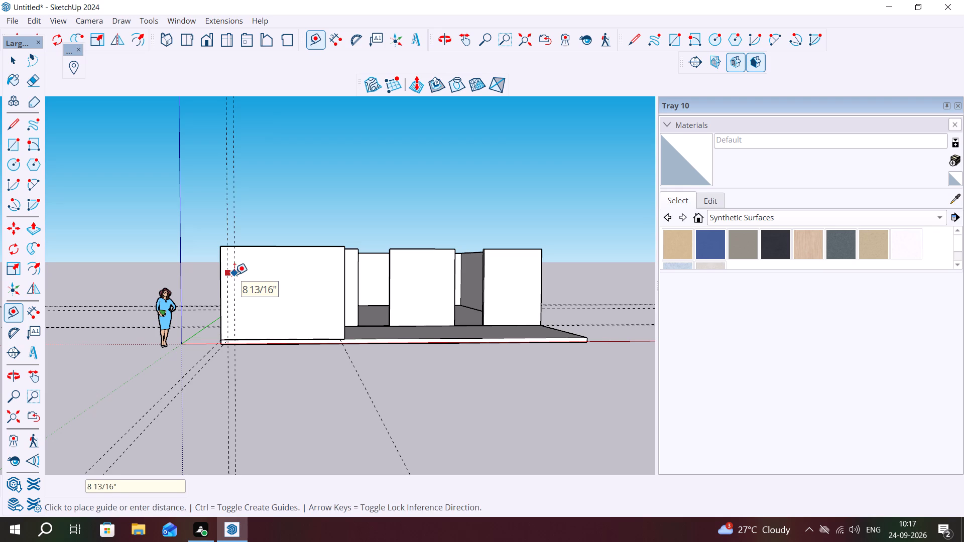
type("9\"")
key("Return")
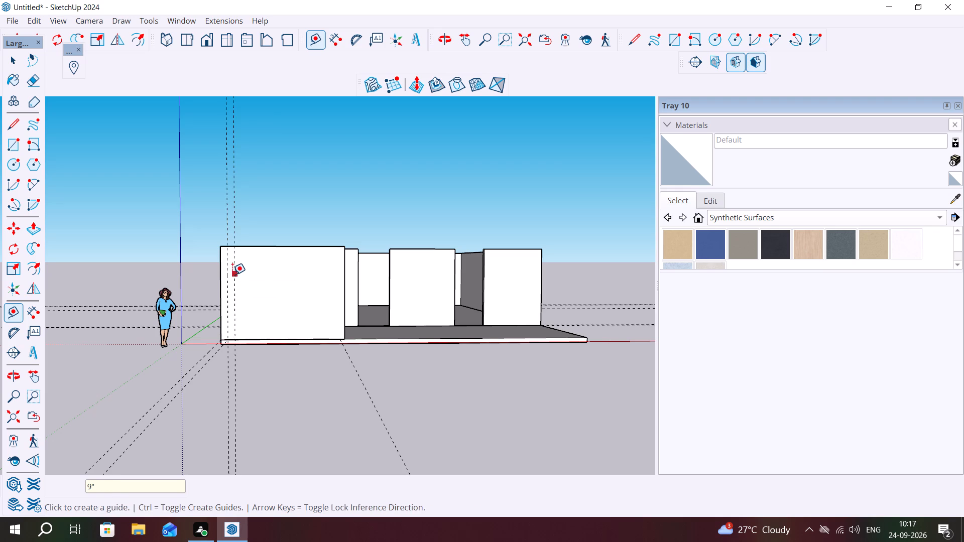
left_click(232, 275)
type("9\"")
key("Return")
left_click(242, 281)
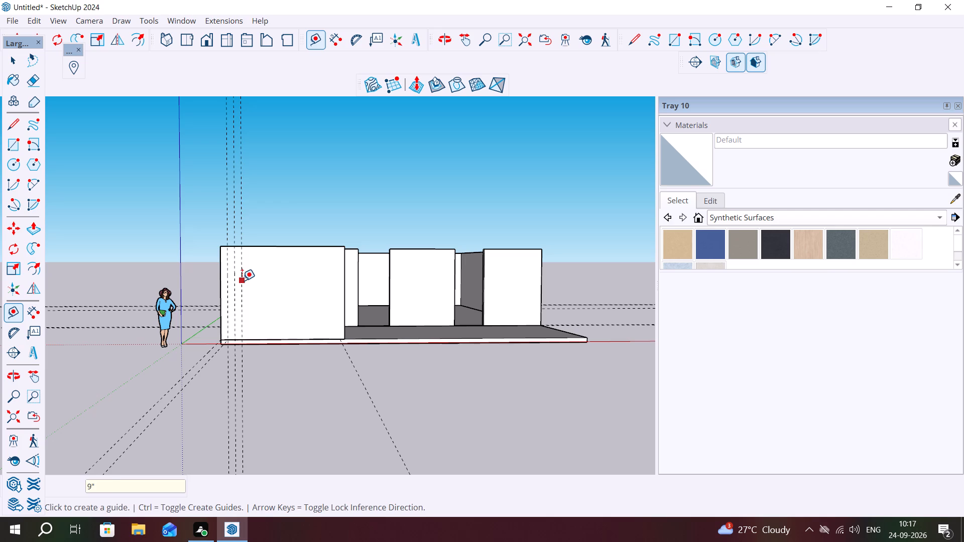
type("9\"")
key("Return")
left_click(249, 283)
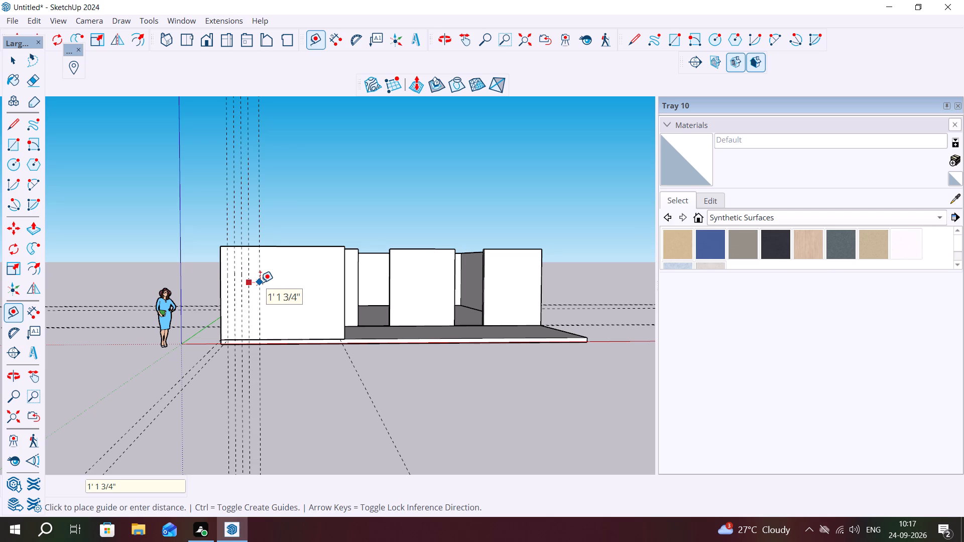
type("9\"")
key("Return")
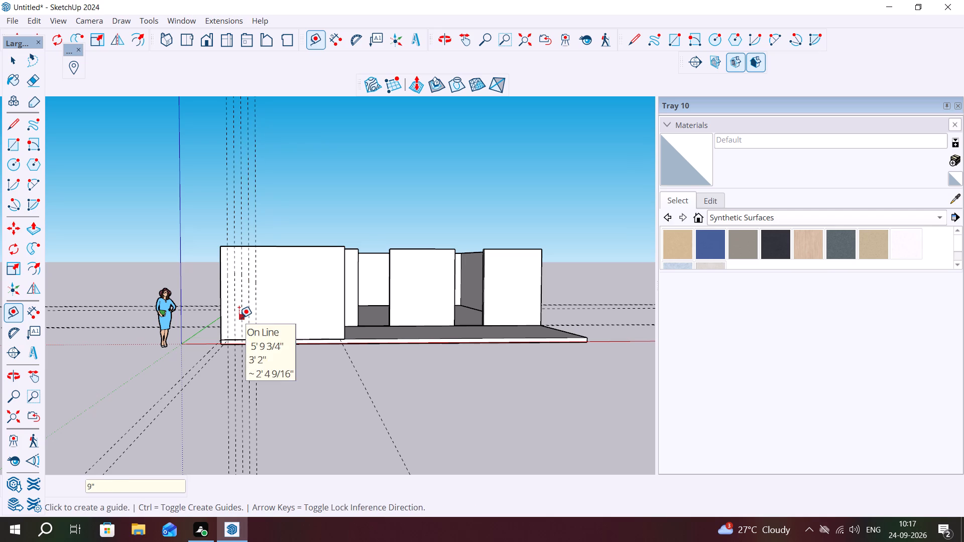
key("Escape")
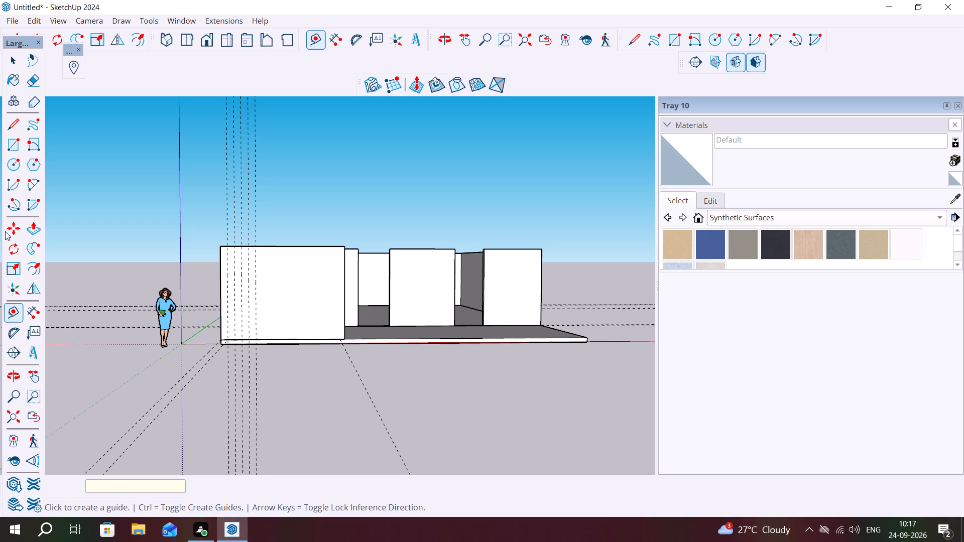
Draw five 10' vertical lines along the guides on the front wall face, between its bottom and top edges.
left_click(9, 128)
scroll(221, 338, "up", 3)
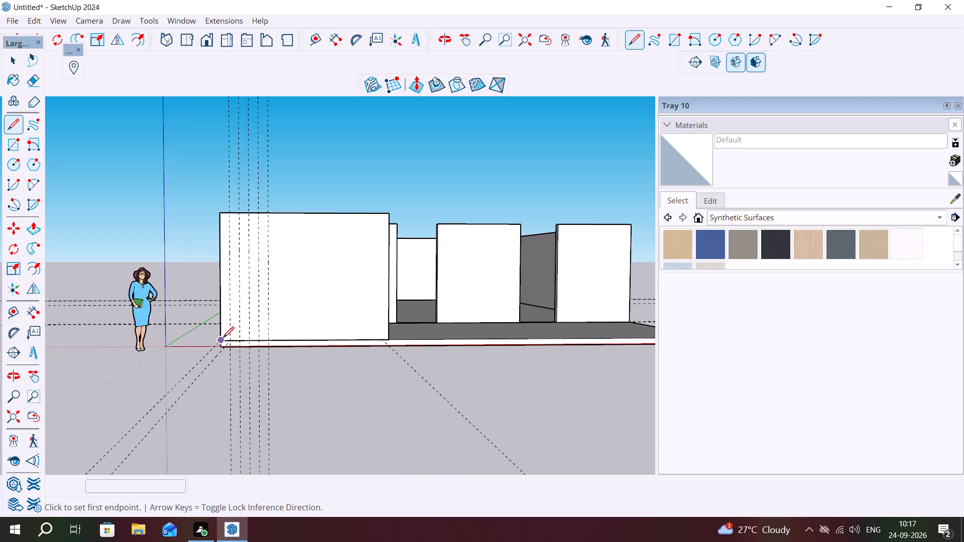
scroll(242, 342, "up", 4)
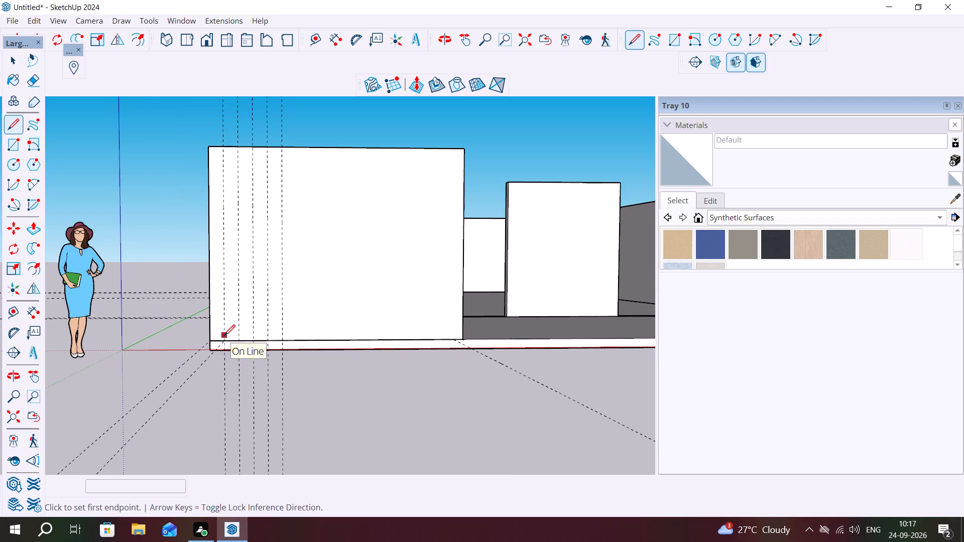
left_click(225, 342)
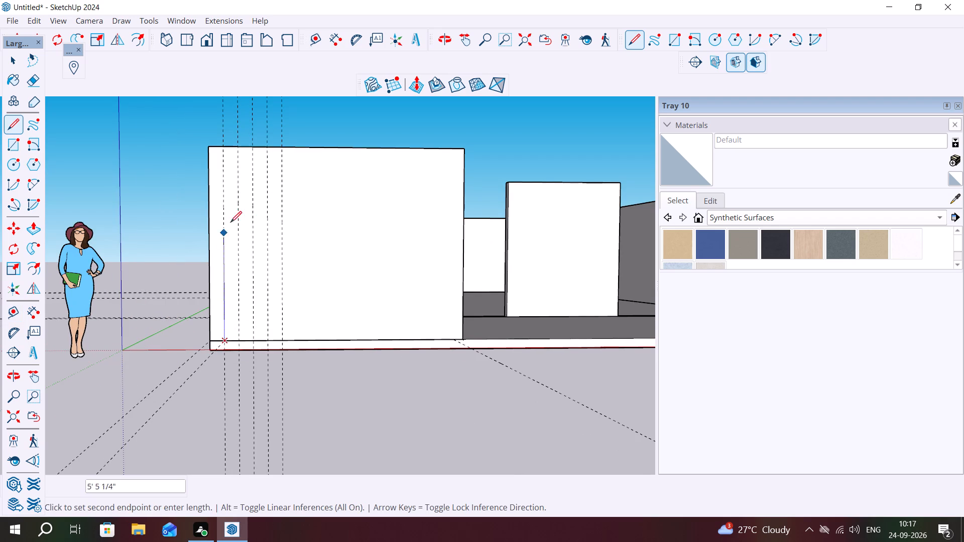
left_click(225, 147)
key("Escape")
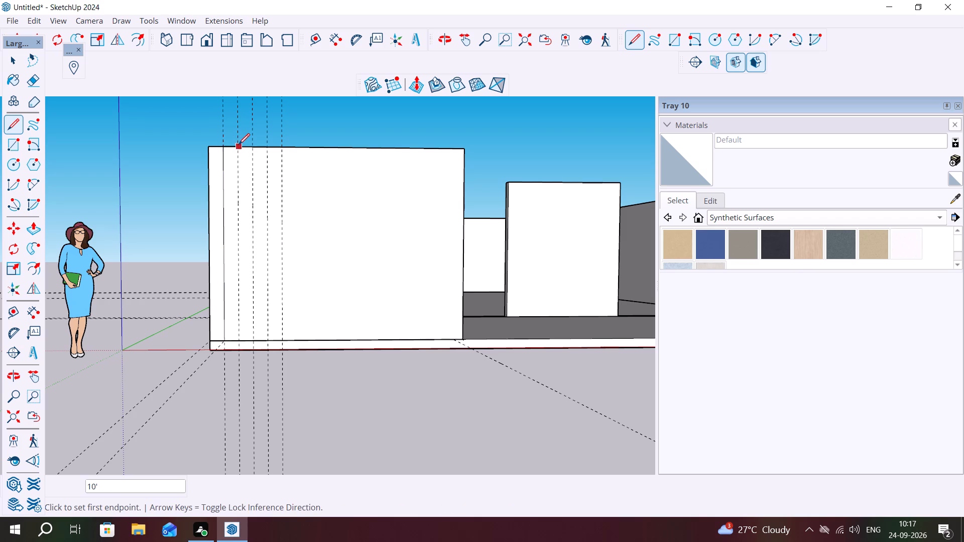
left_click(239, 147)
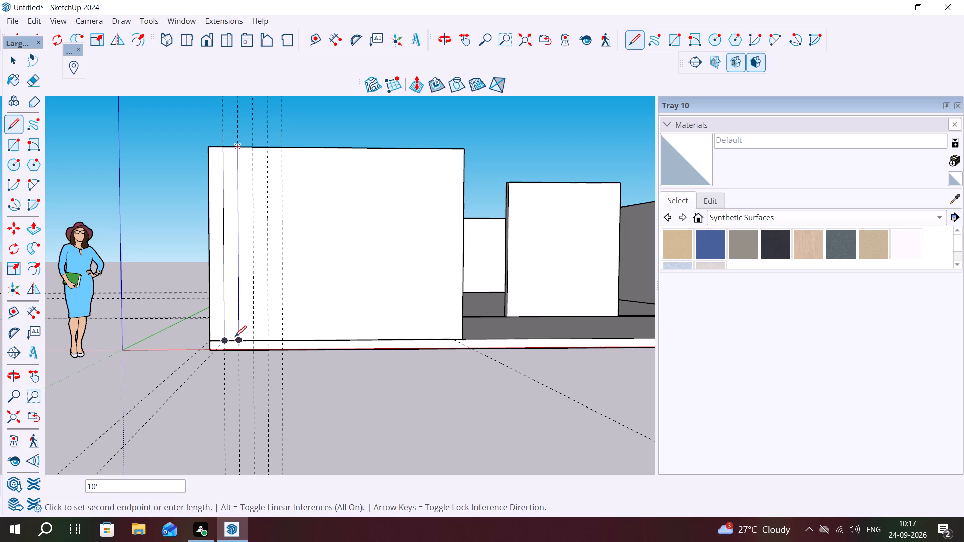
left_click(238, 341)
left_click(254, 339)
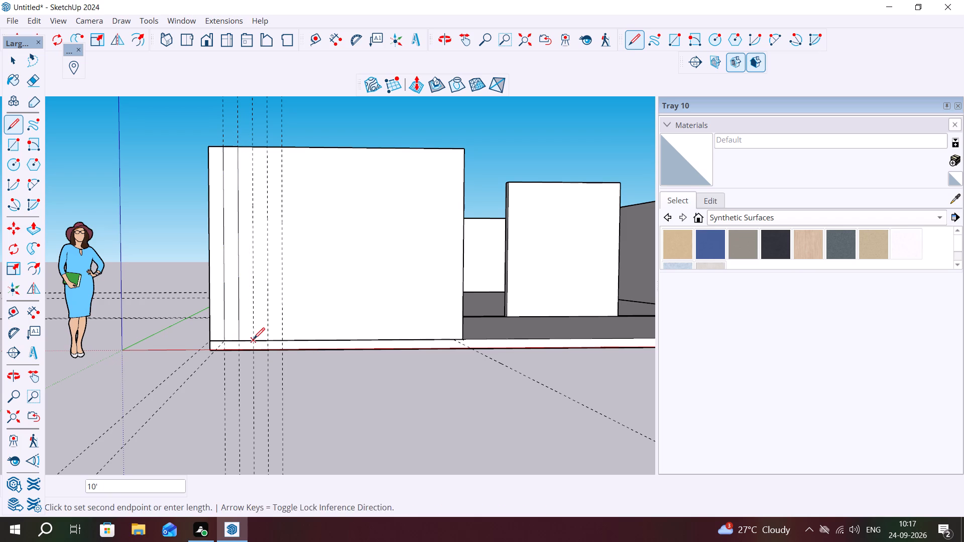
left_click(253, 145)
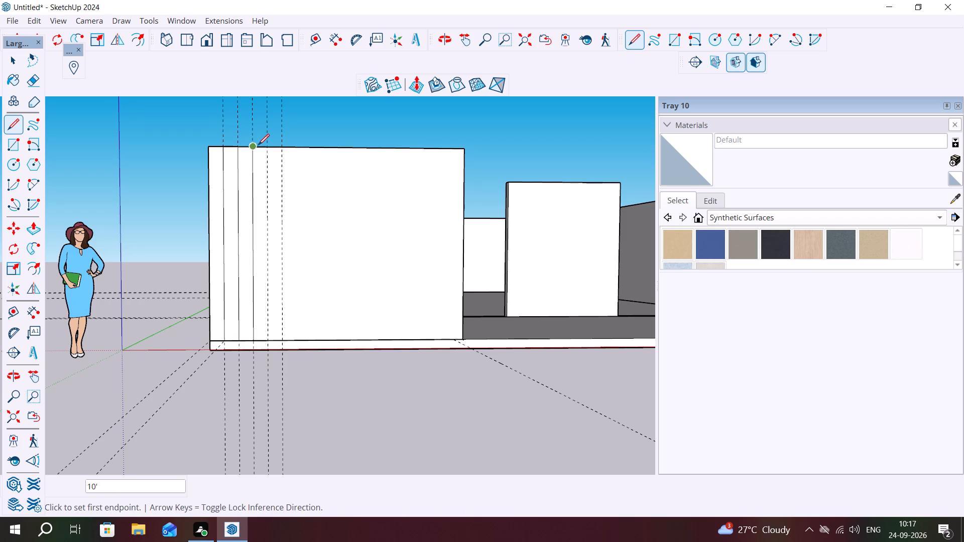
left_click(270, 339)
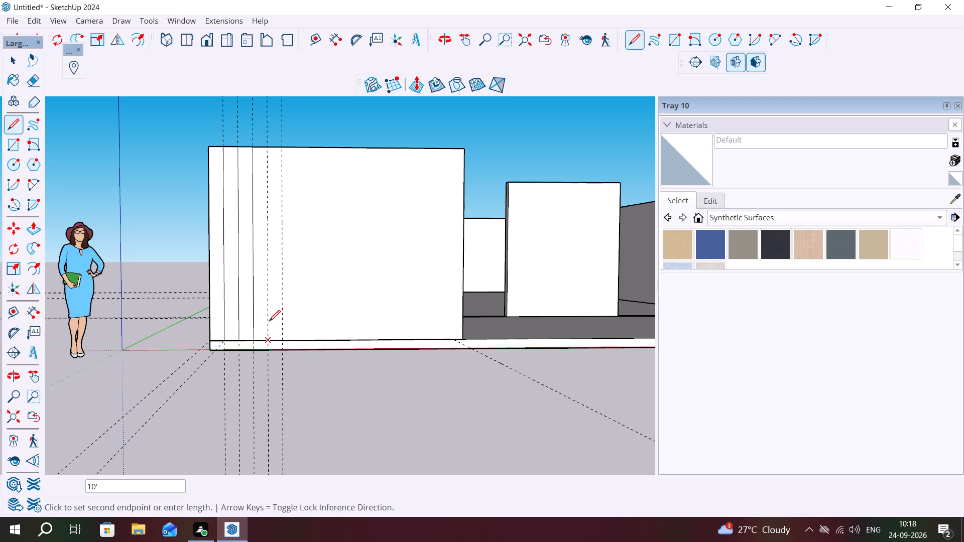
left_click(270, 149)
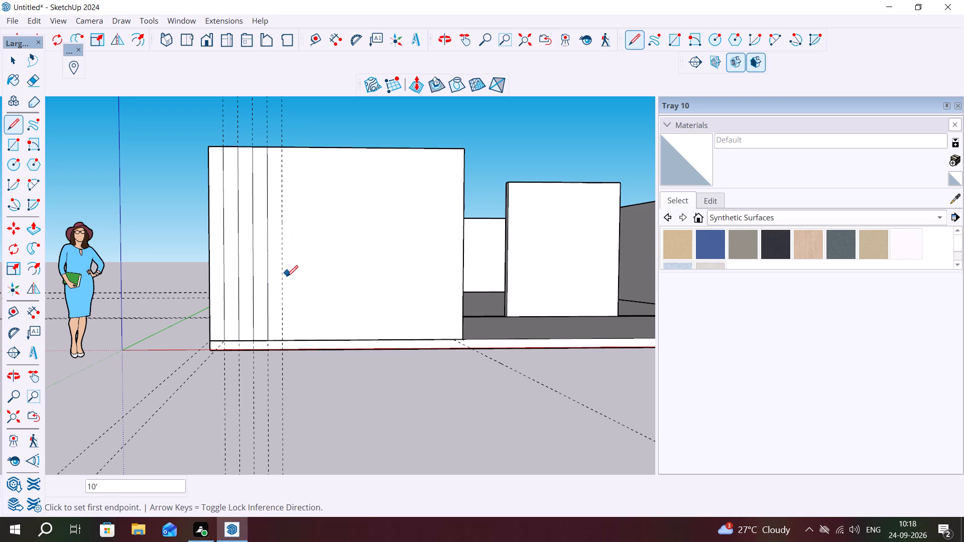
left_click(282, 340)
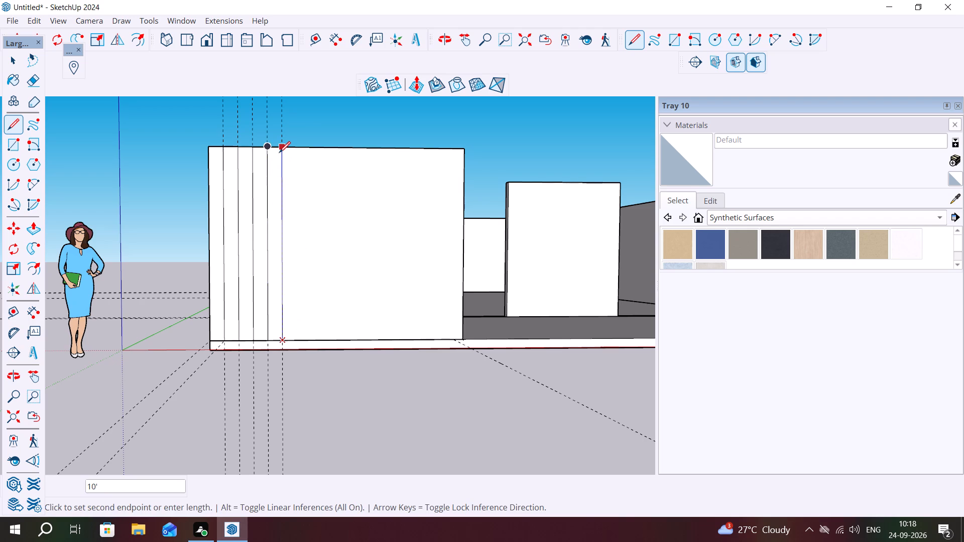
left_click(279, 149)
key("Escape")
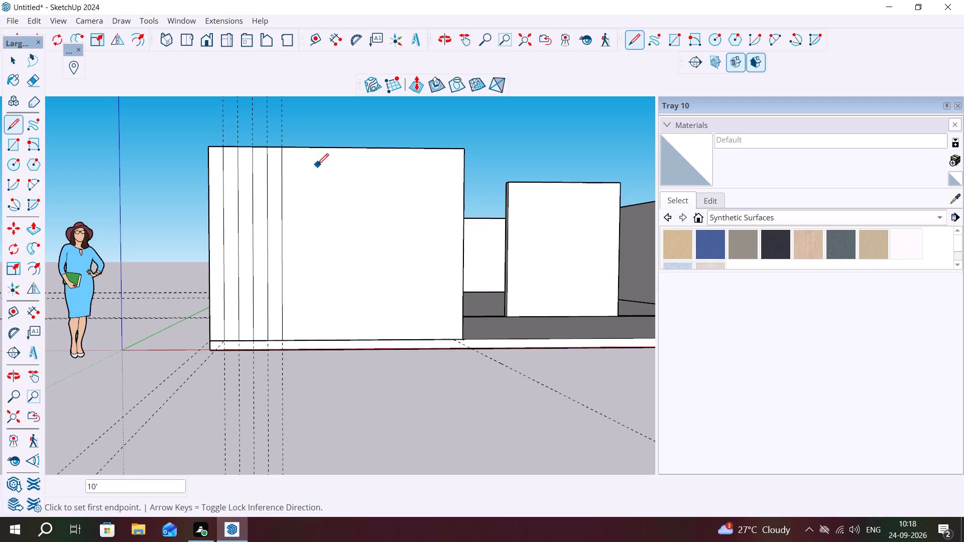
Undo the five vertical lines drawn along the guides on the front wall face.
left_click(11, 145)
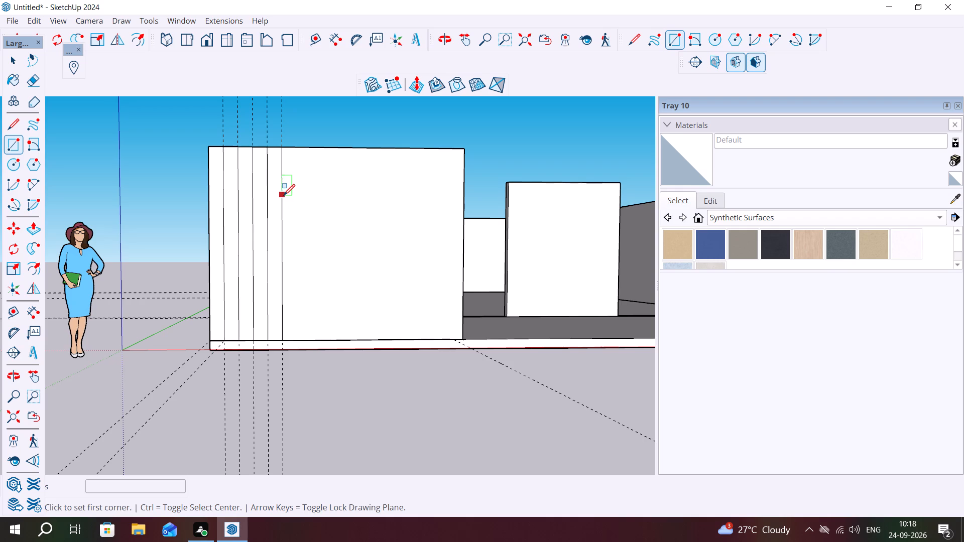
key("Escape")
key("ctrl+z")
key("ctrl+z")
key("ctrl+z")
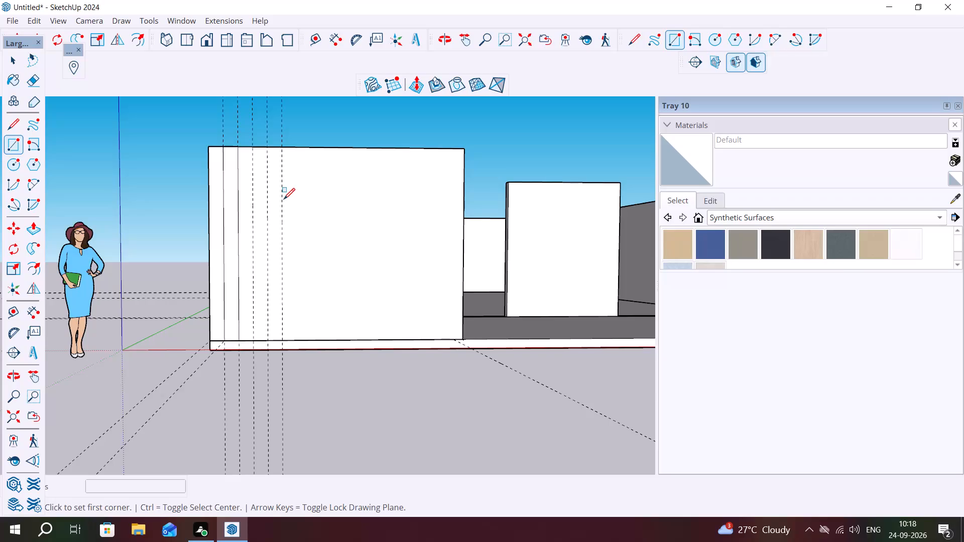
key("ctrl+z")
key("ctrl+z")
Select all the connected wall geometry above the floor slab and make it a group.
scroll(235, 247, "down", 8)
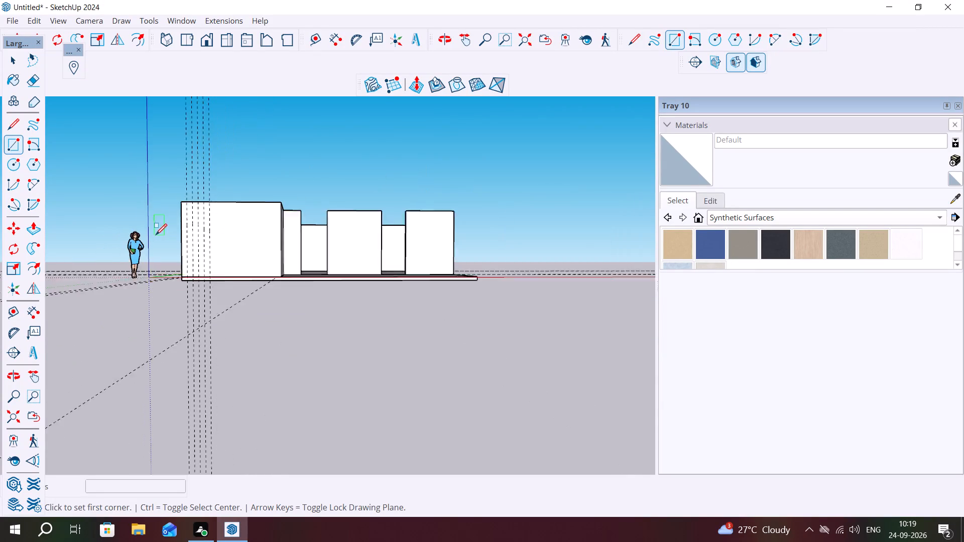
scroll(156, 235, "down", 1)
middle_click_drag(335, 236, 323, 305)
key("space")
triple_click(318, 262)
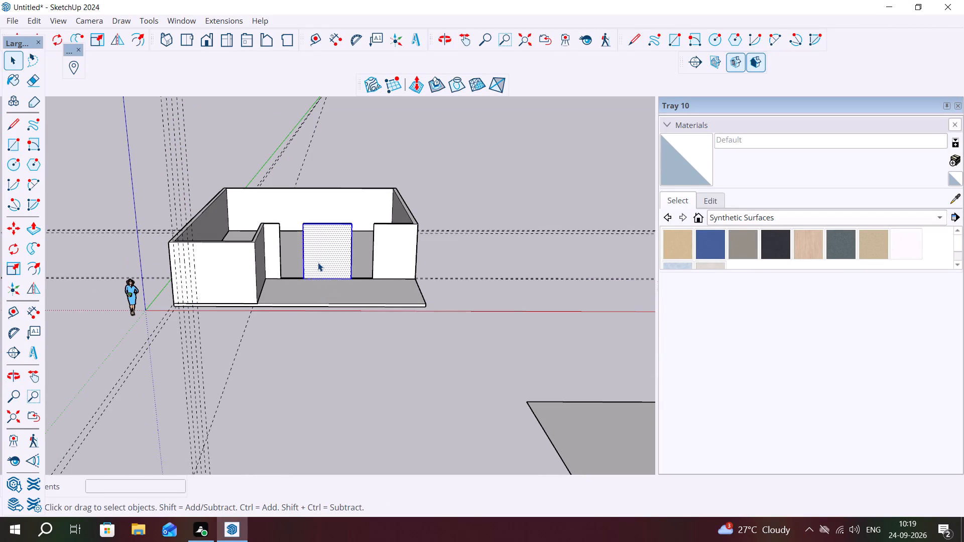
right_click(318, 262)
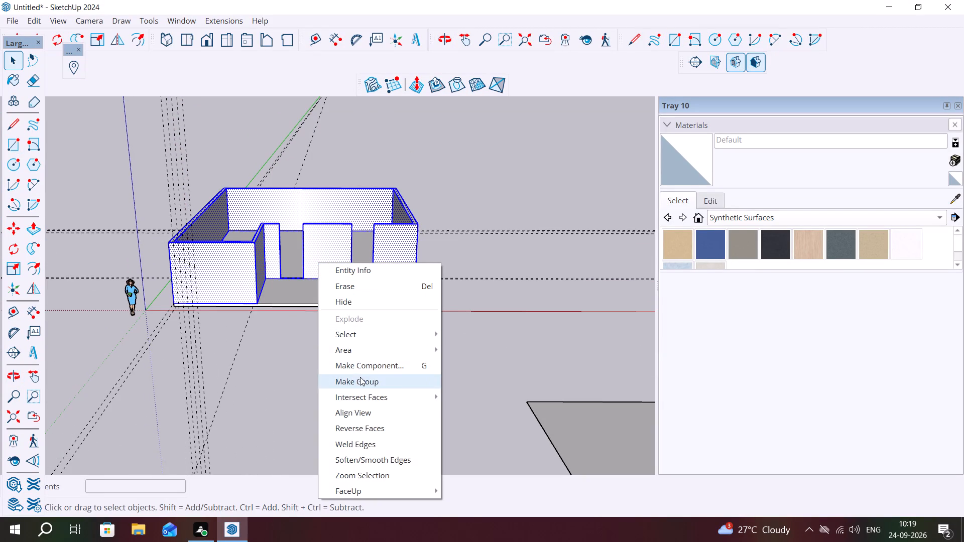
left_click(366, 380)
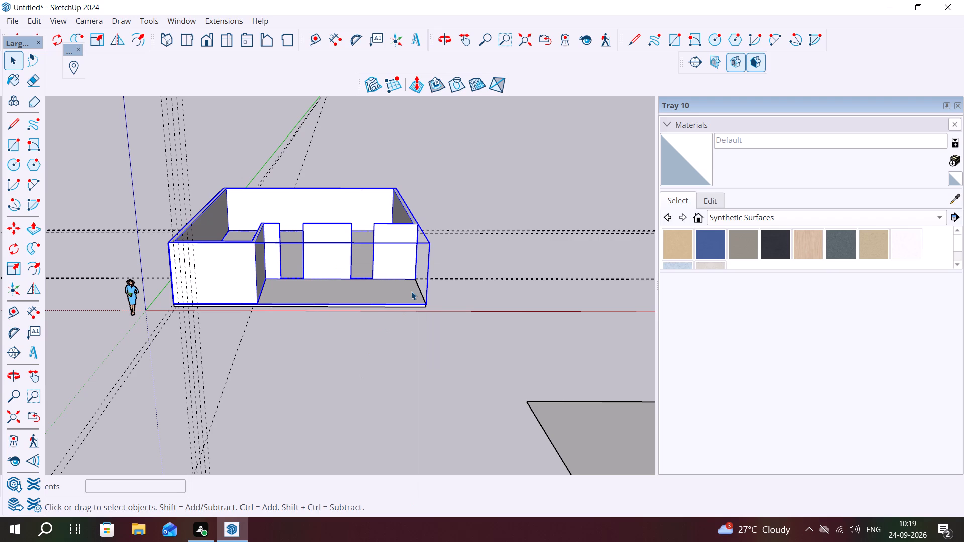
Copy the wall group 10' straight up from its base corner, stacking a second storey on the existing walls.
key("m")
middle_click_drag(439, 278, 365, 319)
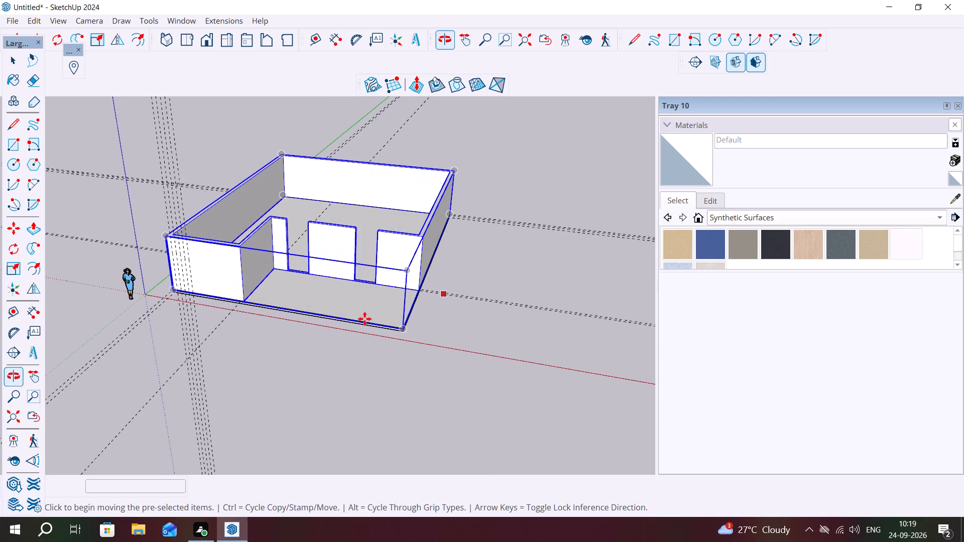
scroll(409, 288, "up", 15)
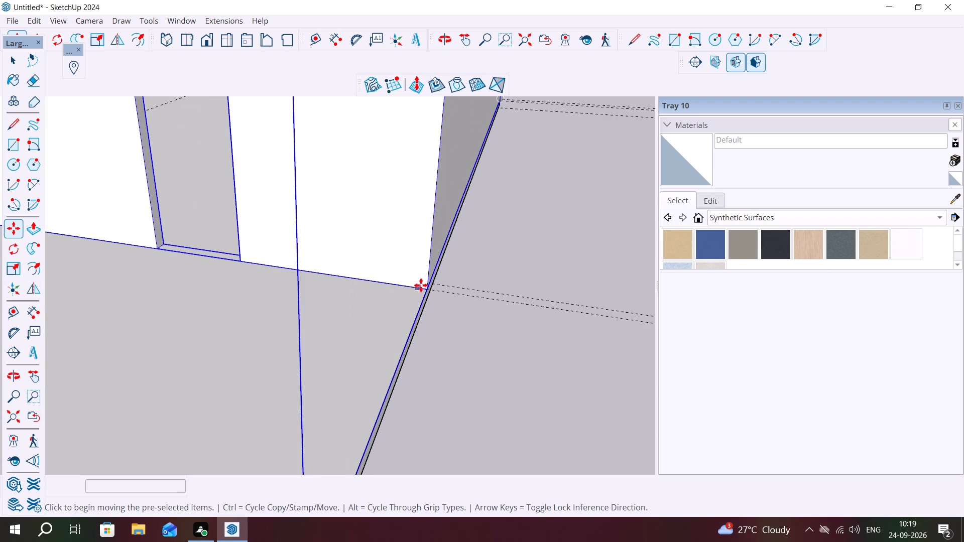
left_click(429, 288)
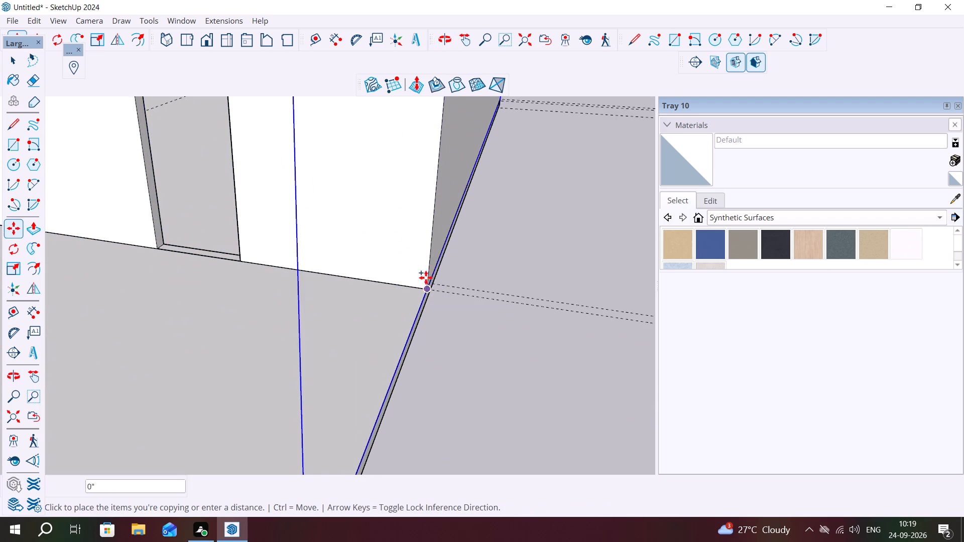
scroll(417, 235, "down", 11)
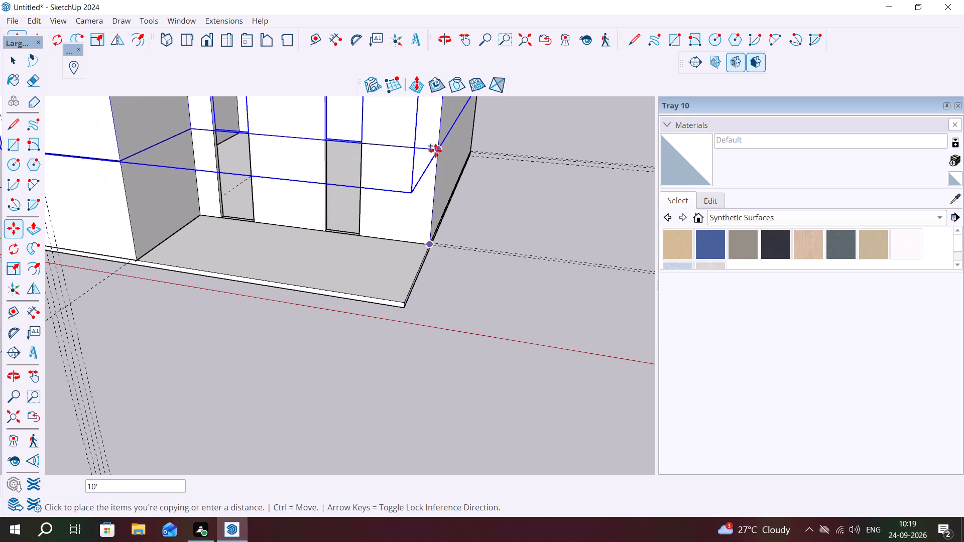
left_click(436, 151)
middle_click_drag(420, 246, 563, 235)
key("Escape")
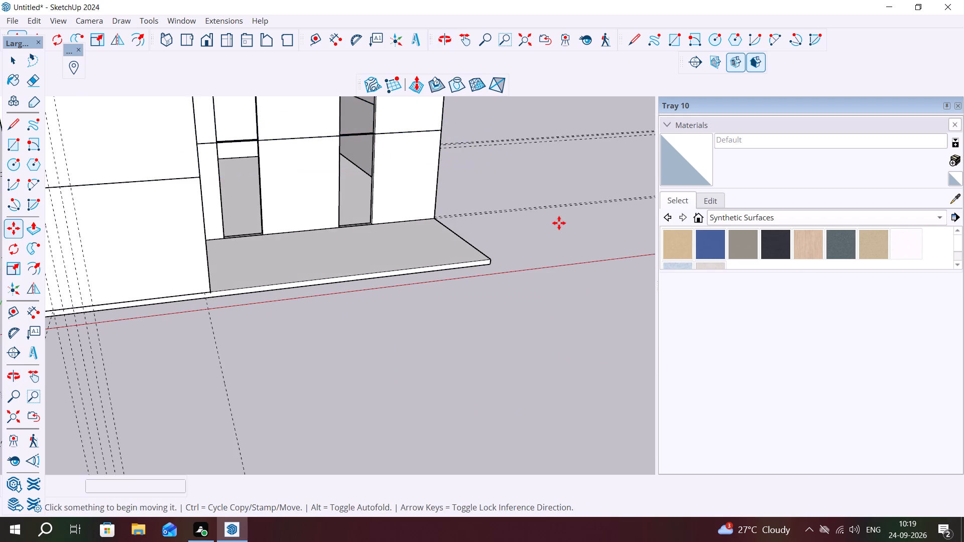
key("space")
Examine the front wall around the seam between the lower and upper storeys.
scroll(539, 263, "down", 6)
scroll(394, 256, "down", 2)
middle_click_drag(336, 247, 305, 220)
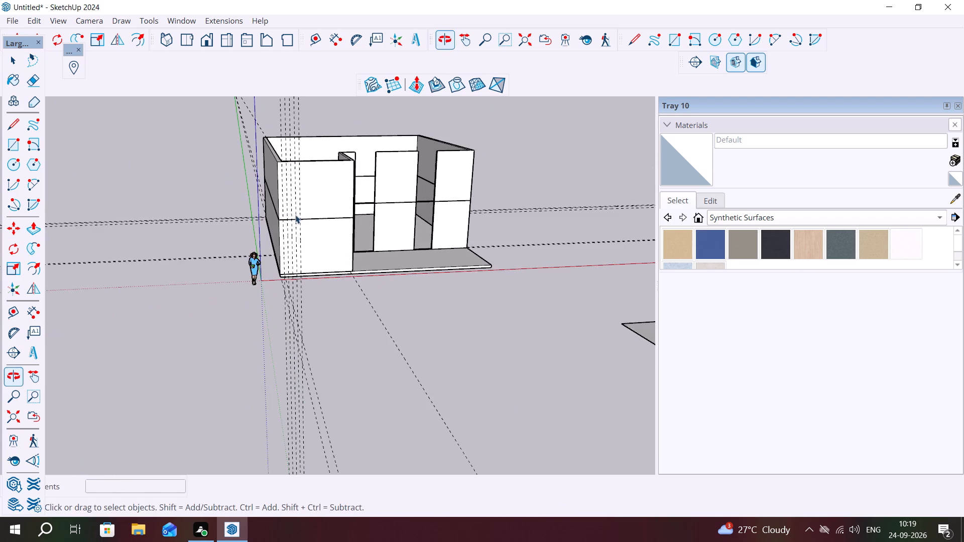
scroll(295, 215, "up", 15)
scroll(365, 200, "down", 3)
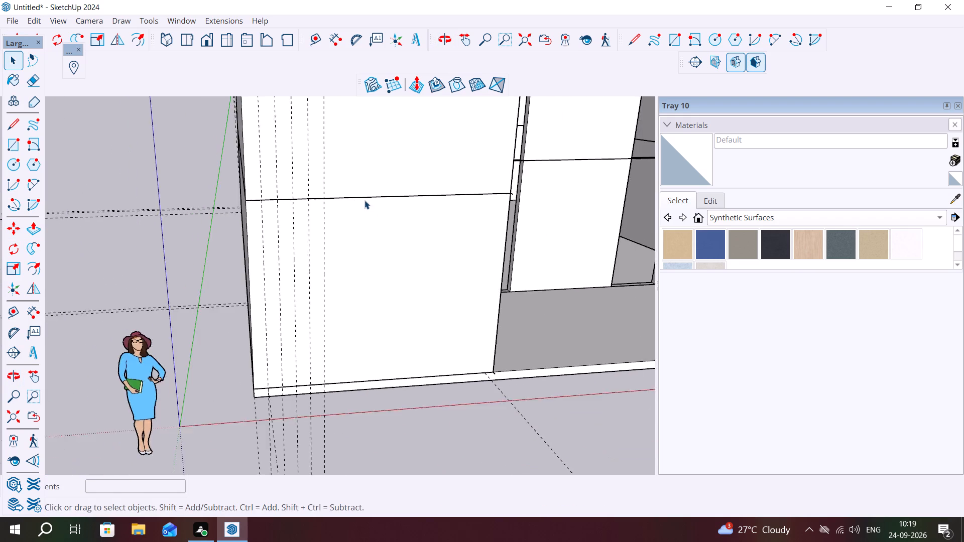
scroll(365, 200, "down", 5)
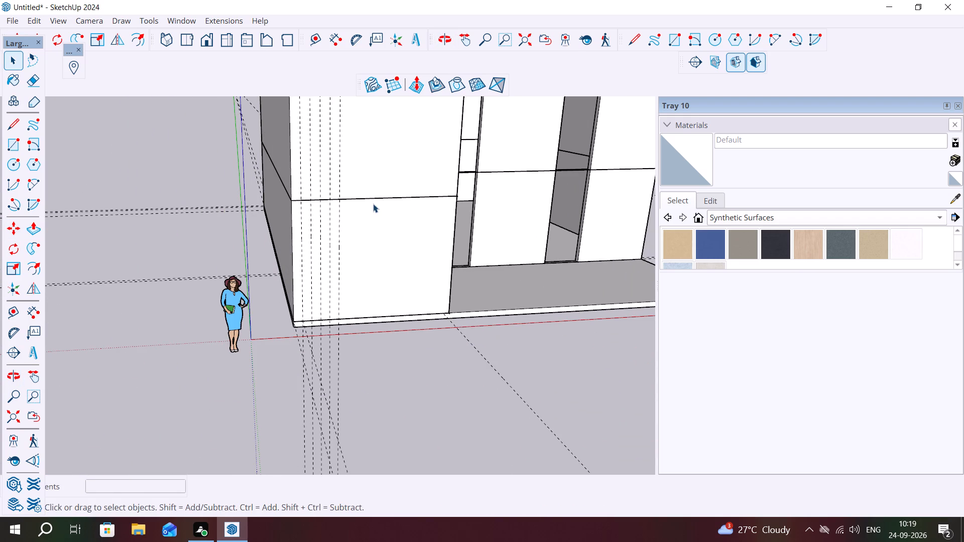
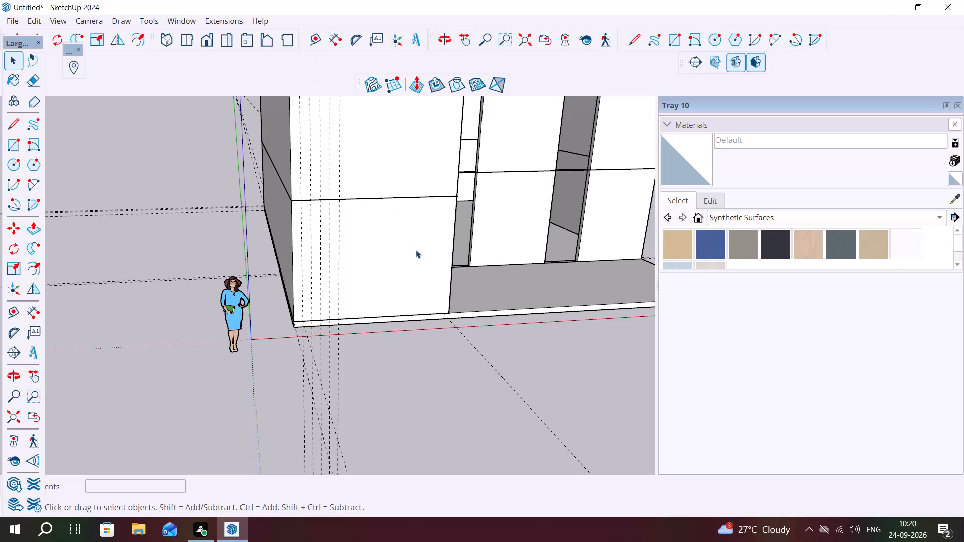
Undo the copy that stacked the second-storey walls on the lower ones.
middle_click_drag(405, 250, 374, 256)
scroll(375, 260, "down", 6)
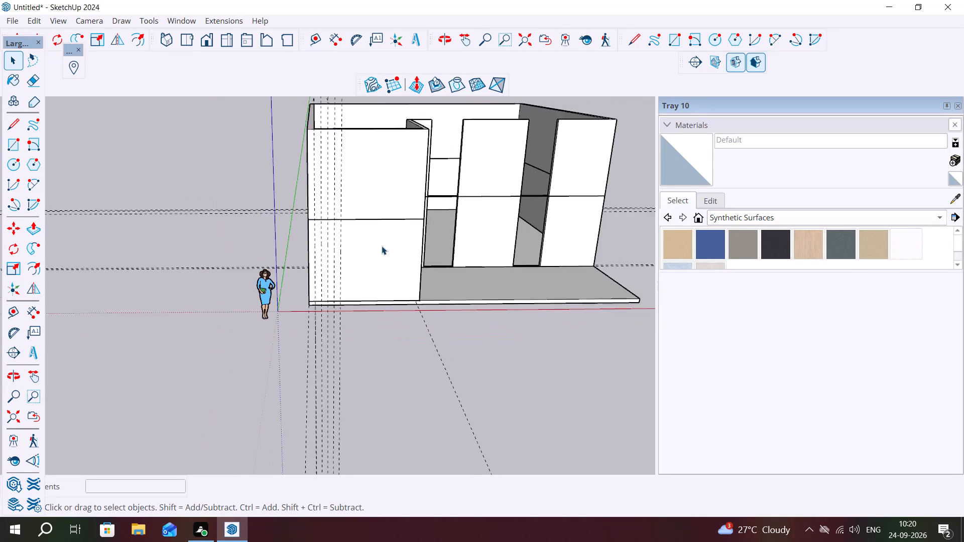
scroll(382, 246, "down", 2)
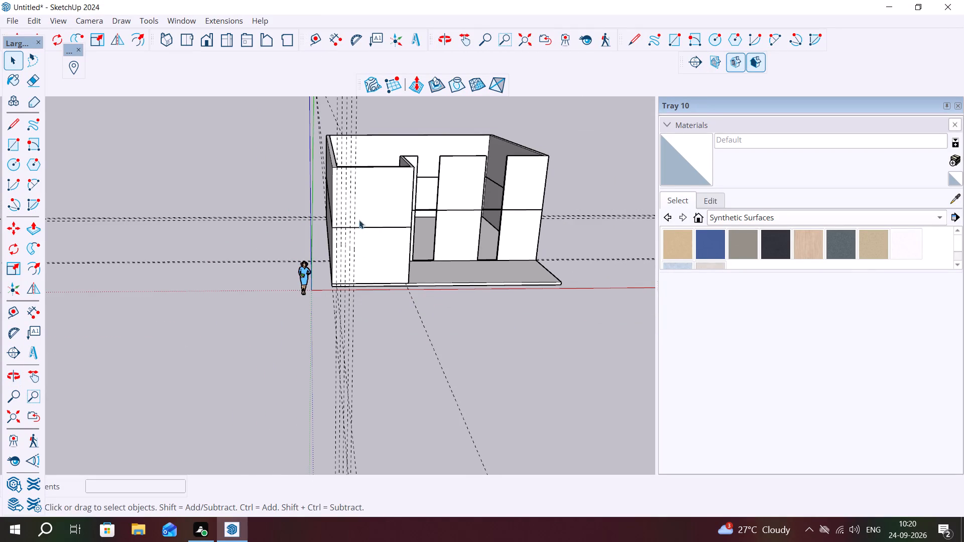
middle_click_drag(359, 220, 359, 192)
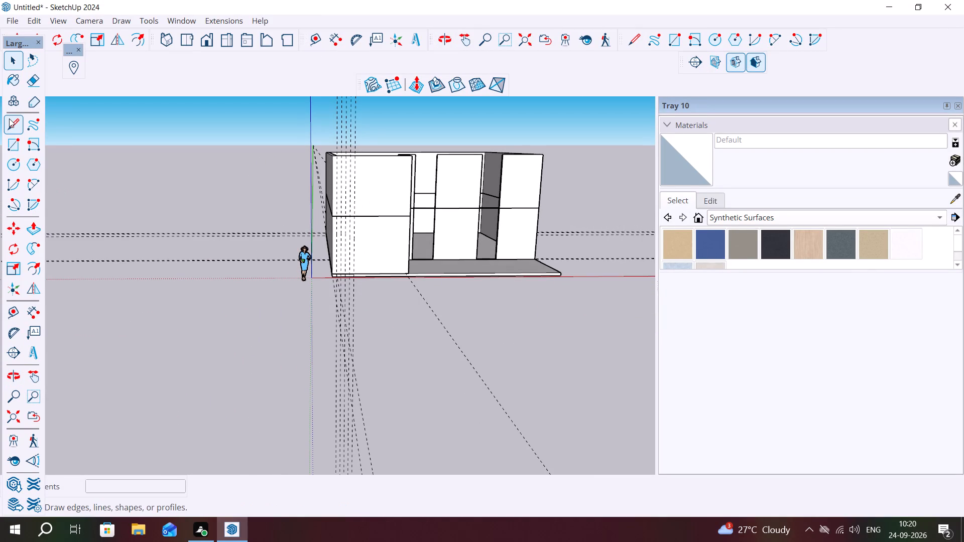
left_click(10, 120)
scroll(344, 151, "up", 6)
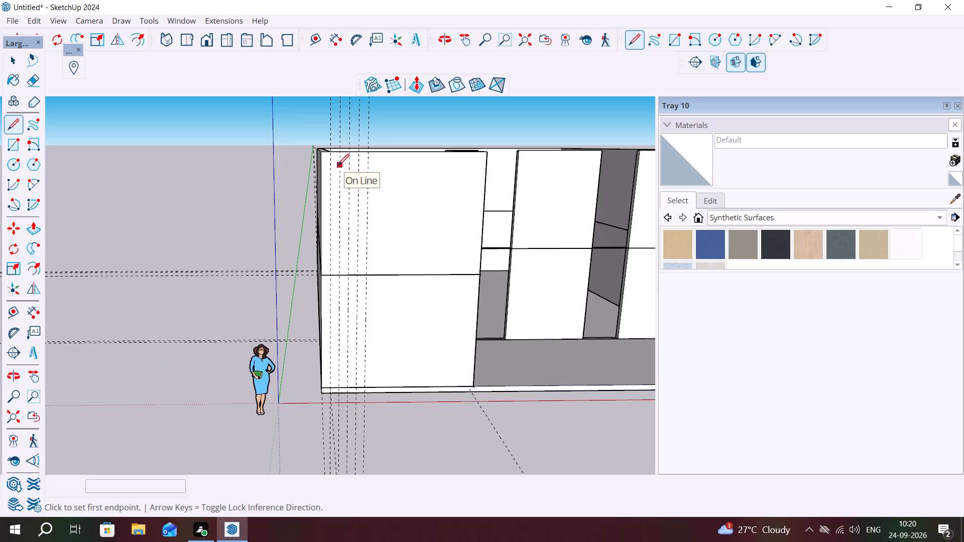
key("ctrl+z")
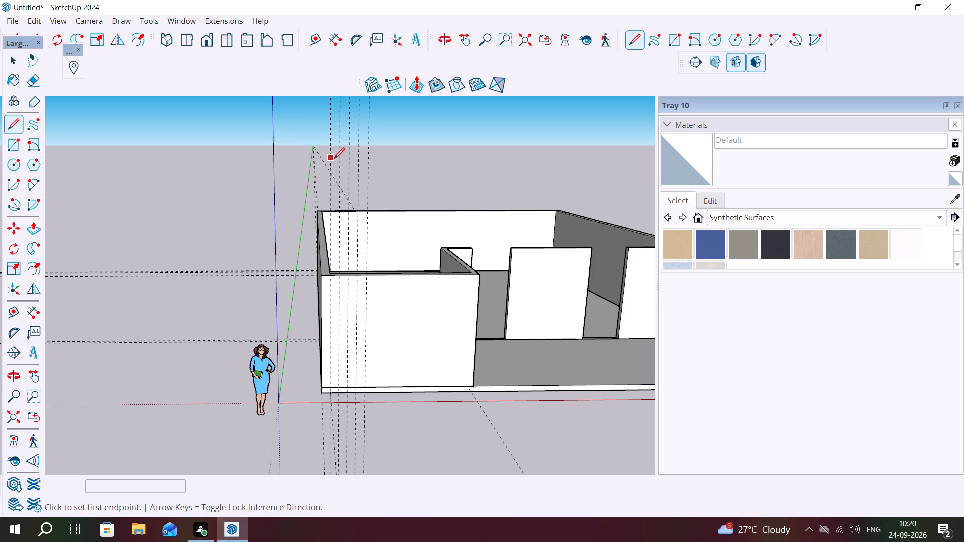
Open the building group and copy the floor slab 10' 6" straight up from its bottom corner onto the wall tops.
key("space")
double_click(388, 388)
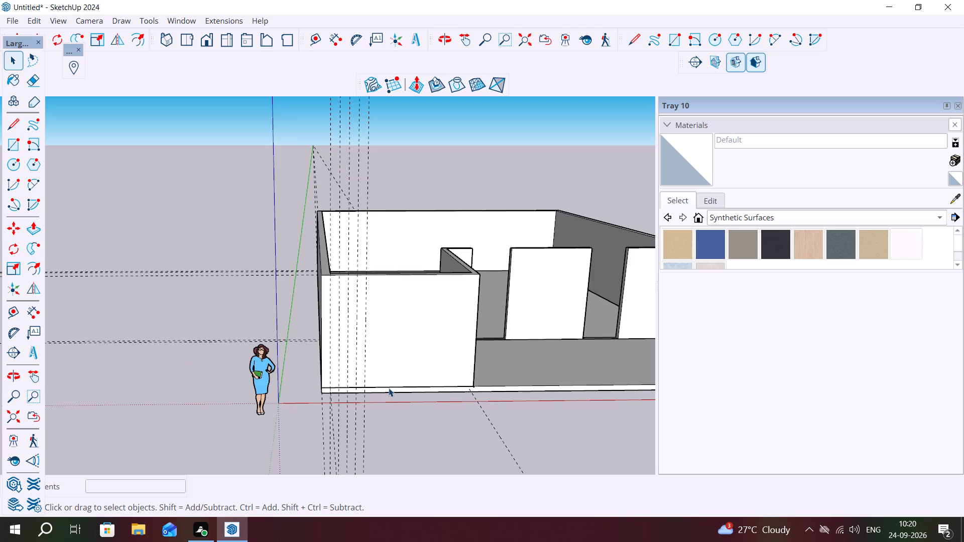
double_click(389, 388)
double_click(389, 388)
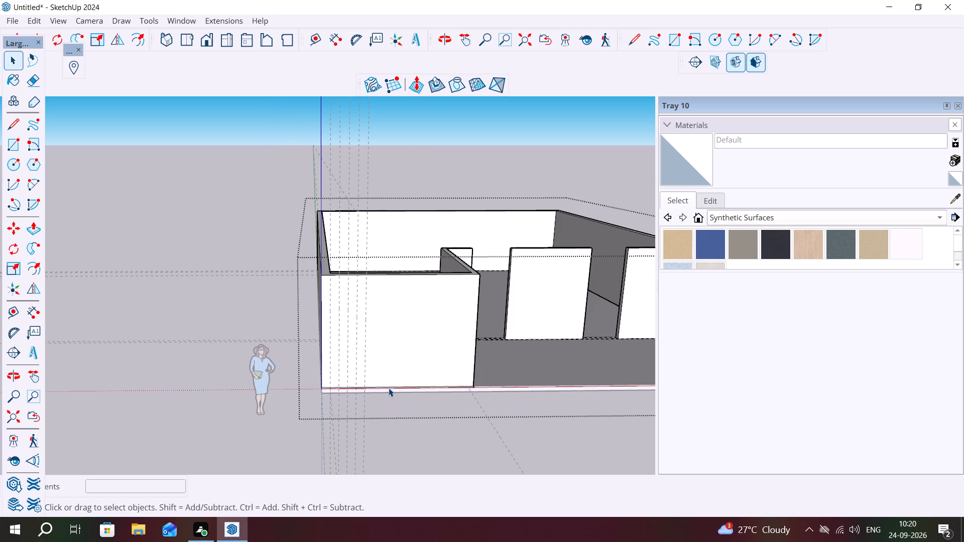
triple_click(390, 389)
left_click(392, 389)
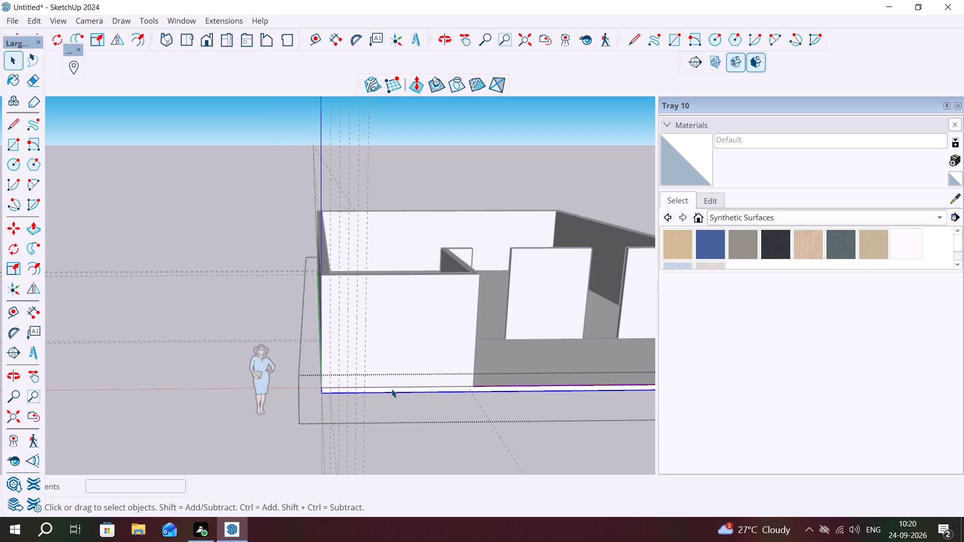
middle_click_drag(391, 388, 363, 312)
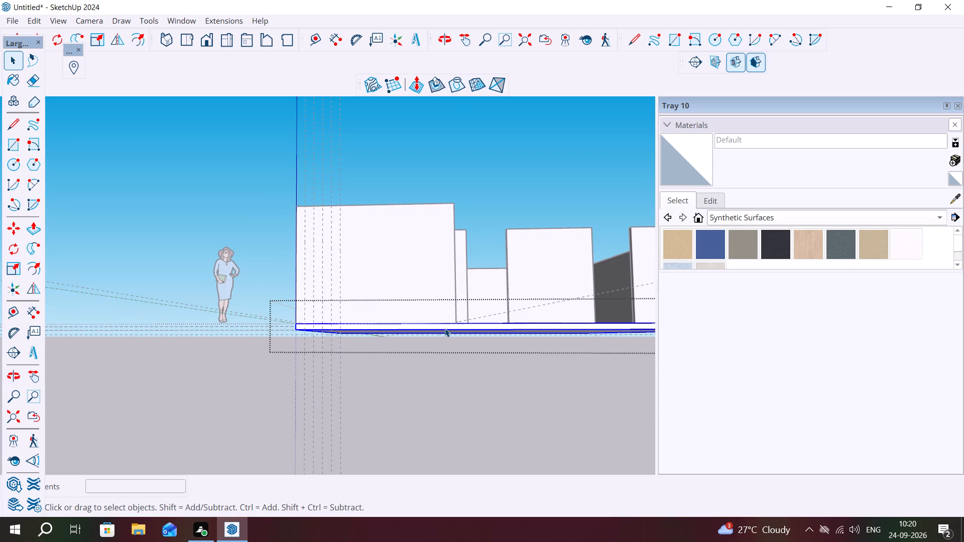
key("m")
scroll(423, 323, "down", 4)
scroll(305, 331, "up", 10)
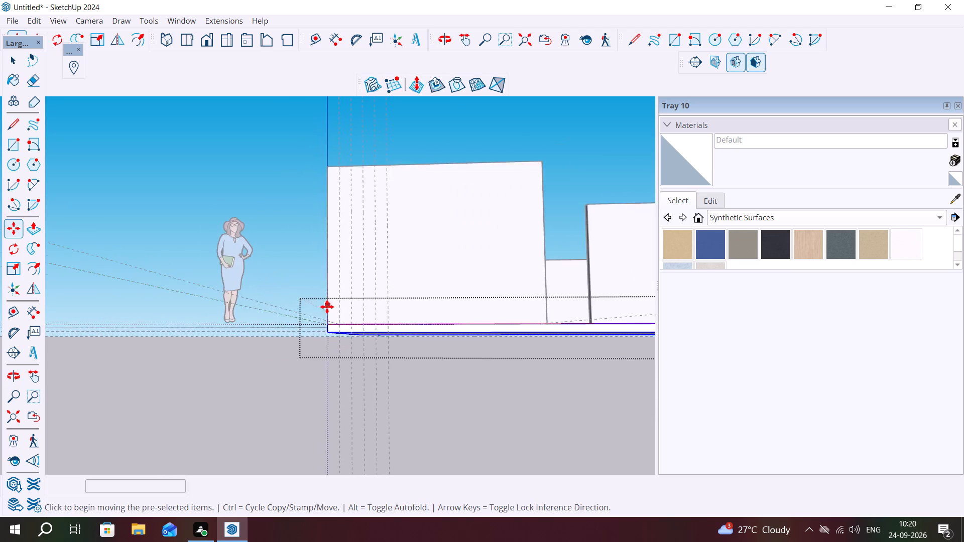
scroll(327, 307, "up", 7)
left_click(322, 353)
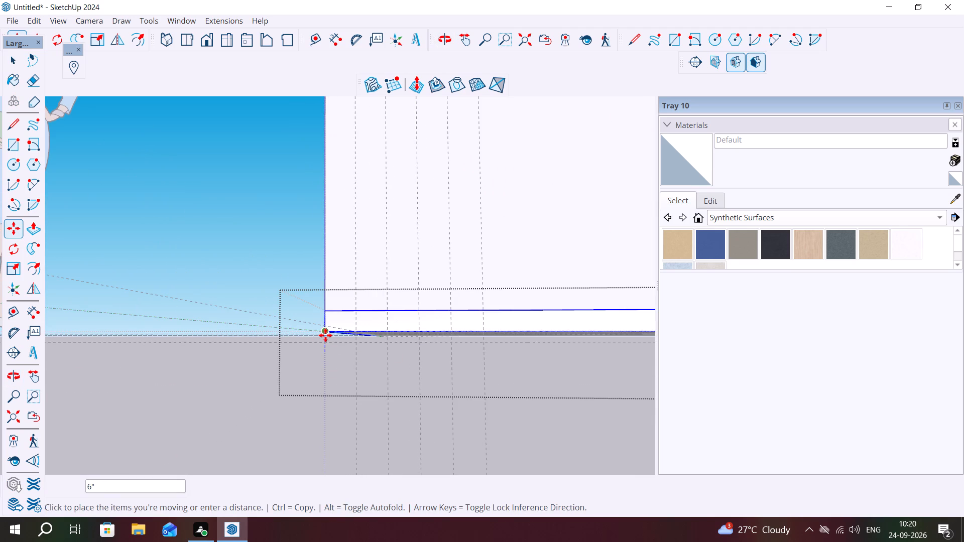
scroll(326, 331, "down", 4)
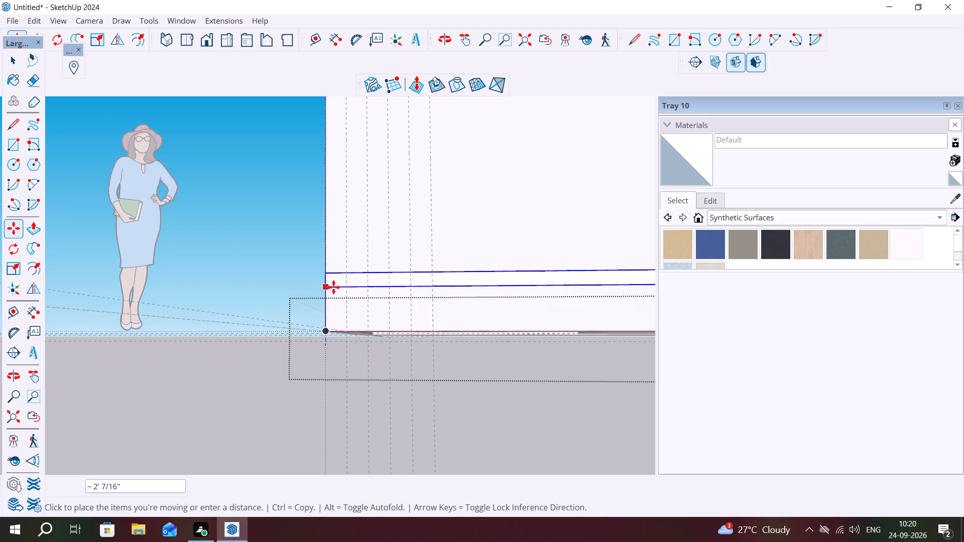
scroll(333, 287, "down", 7)
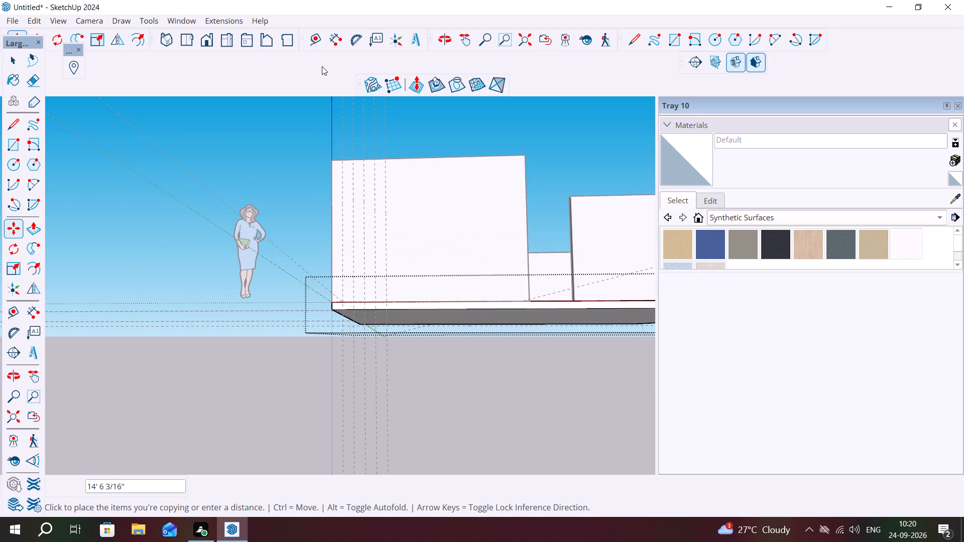
left_click(331, 160)
middle_click_drag(315, 173, 321, 304)
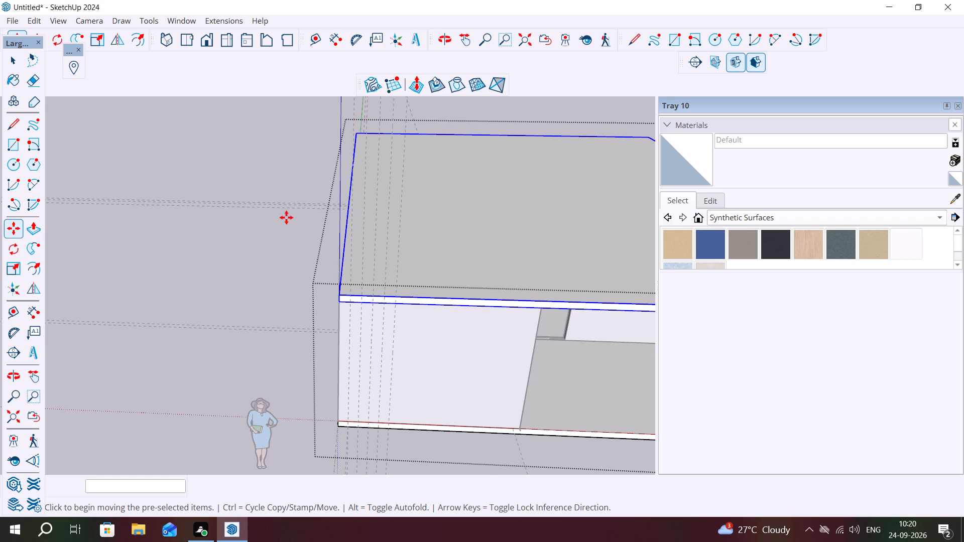
key("Escape")
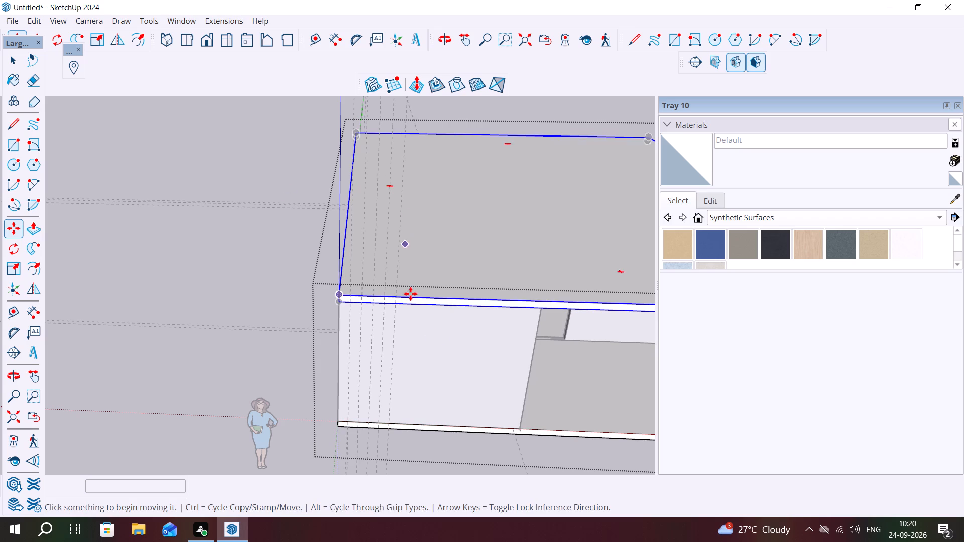
key("Escape")
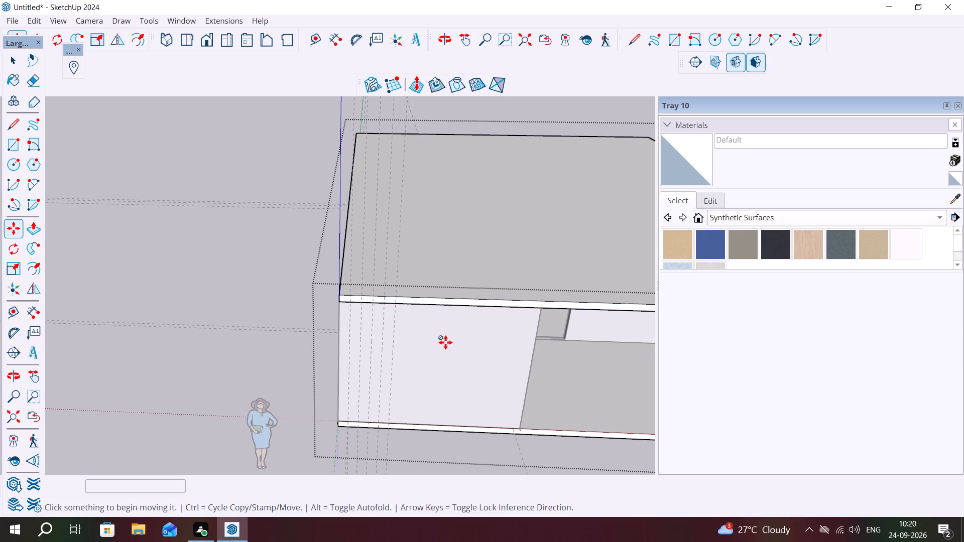
Copy the lower-storey walls 10' 6" straight up from their base corner onto the upper slab.
key("space")
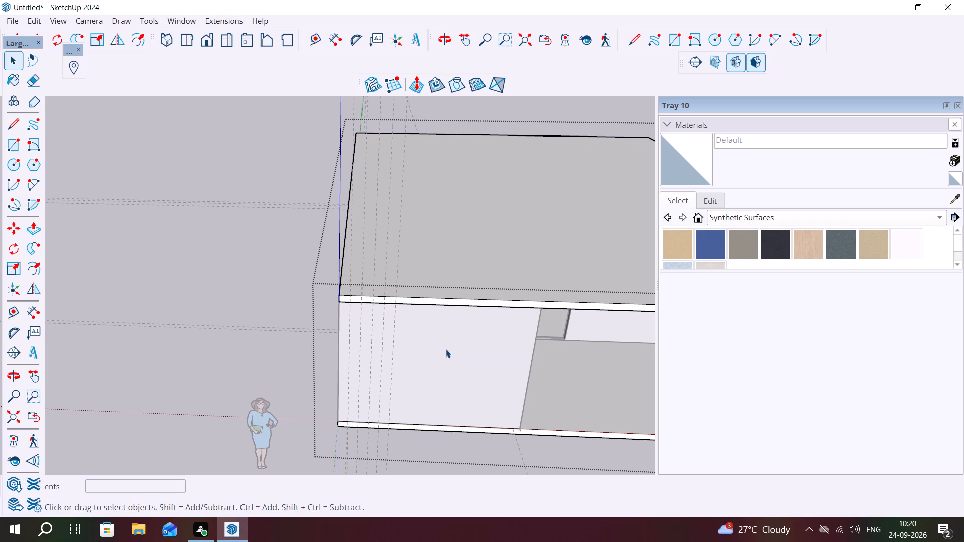
double_click(446, 349)
triple_click(446, 349)
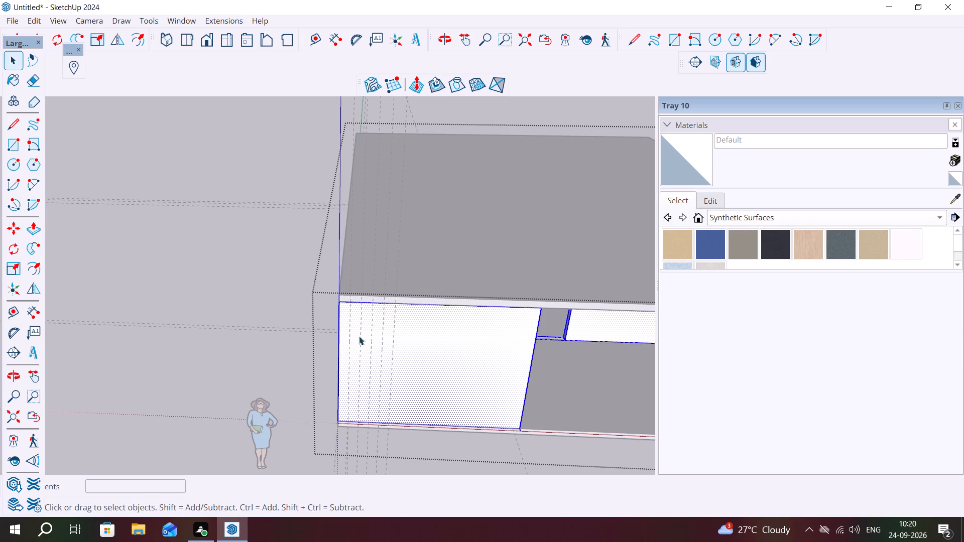
scroll(334, 333, "down", 10)
scroll(292, 348, "down", 2)
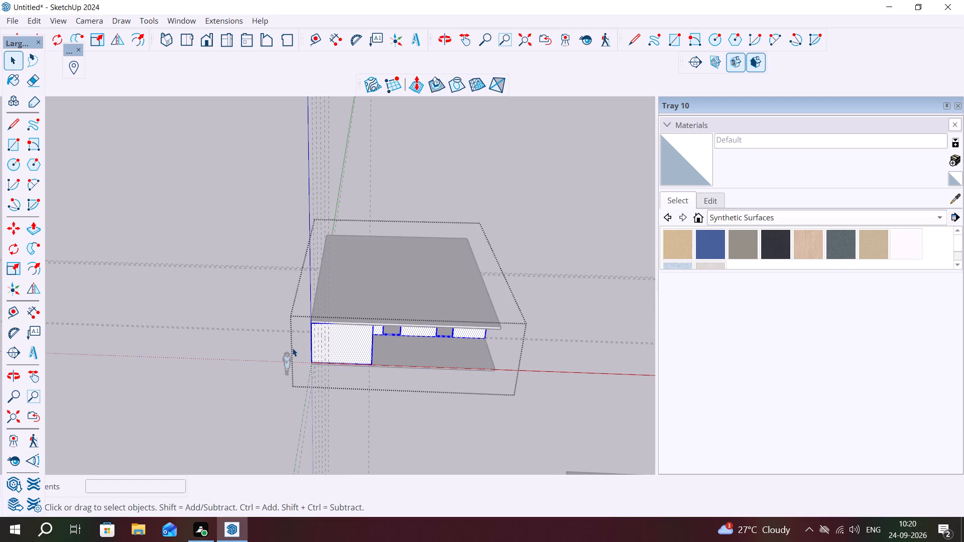
key("m")
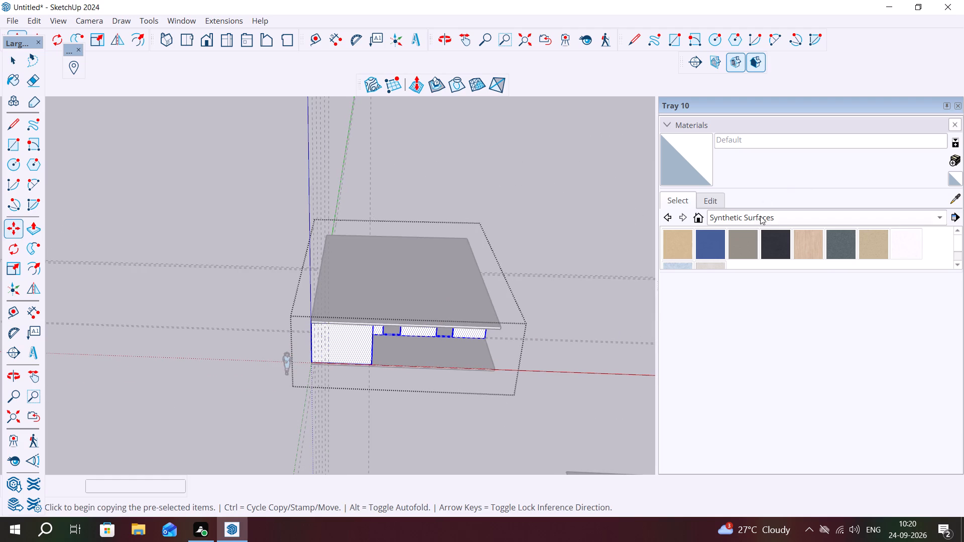
scroll(317, 359, "up", 7)
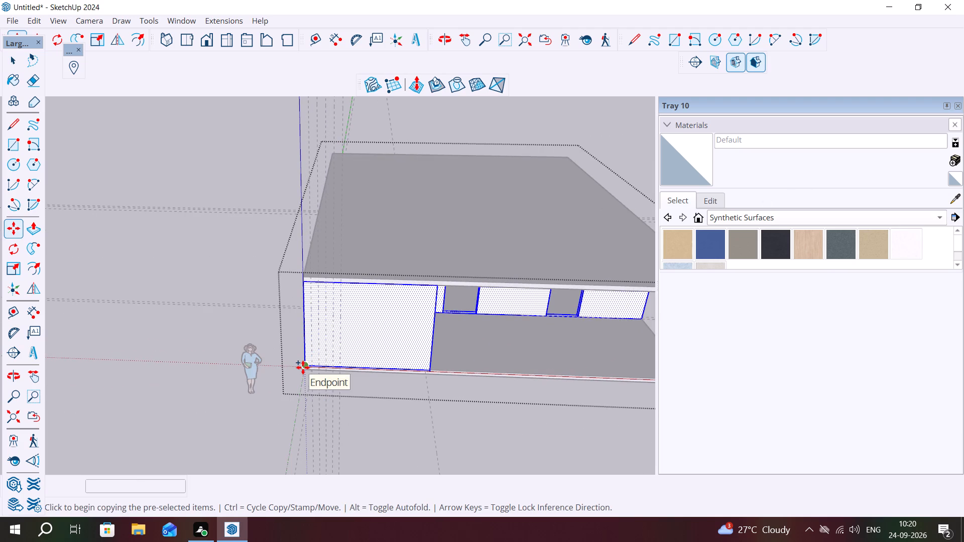
left_click(303, 367)
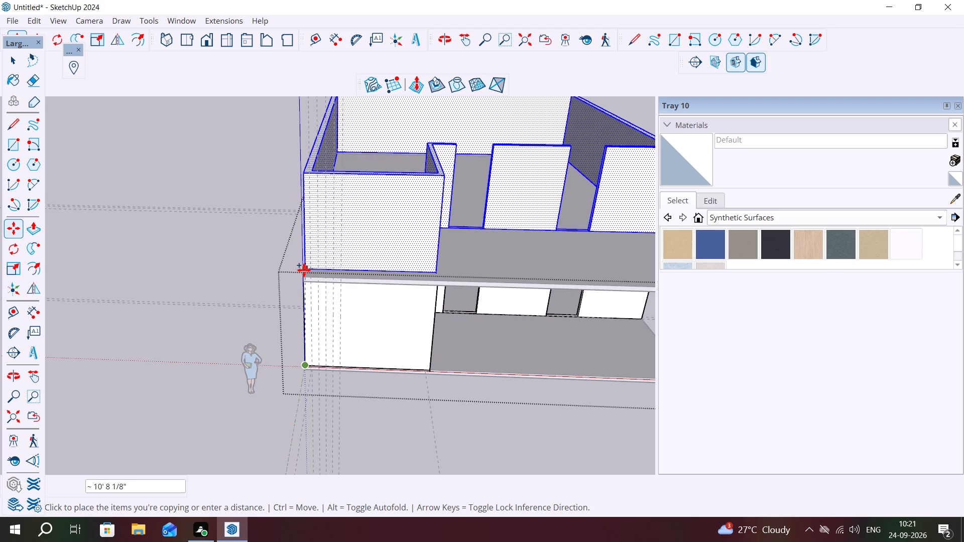
left_click(303, 272)
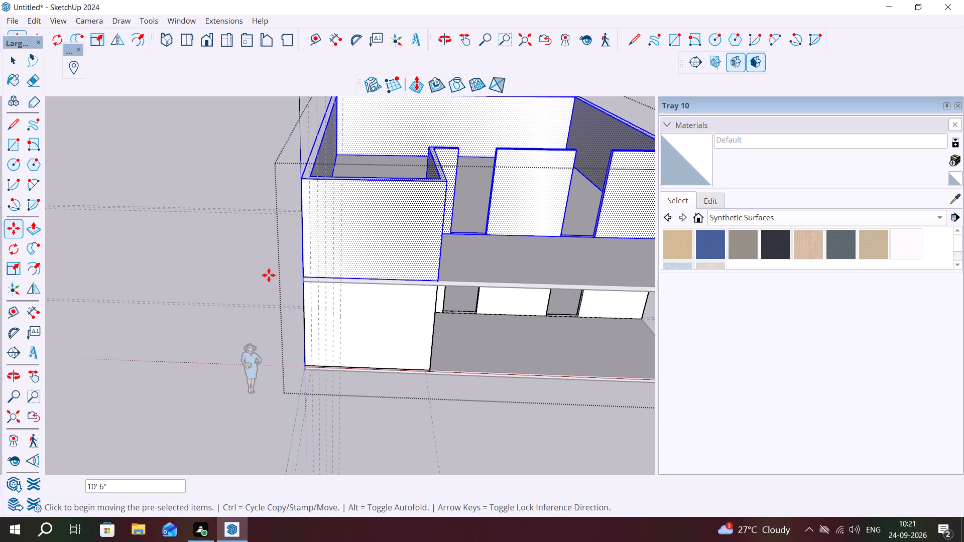
key("Escape")
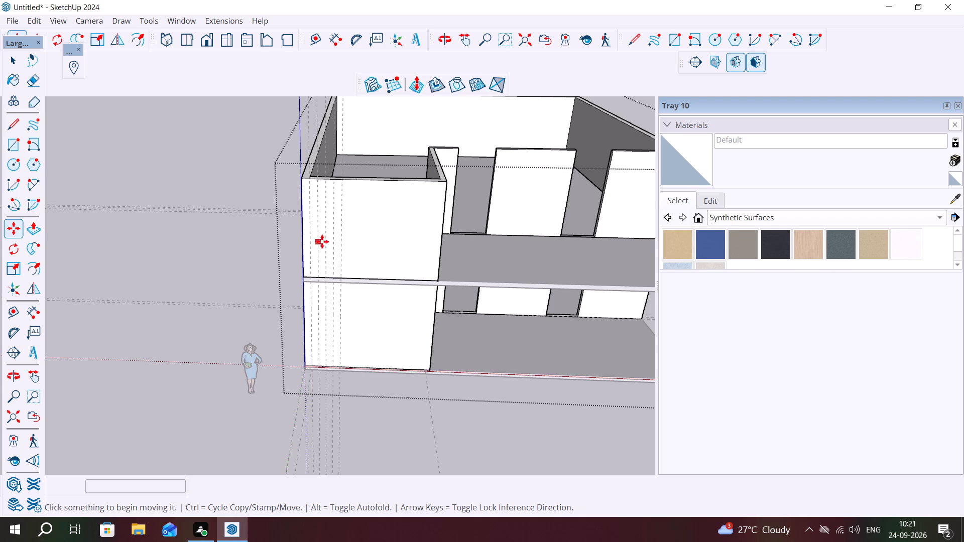
Draw a 3' by 6" rectangle at the top of the wall end beside the first opening on the lower storey.
scroll(407, 243, "down", 1)
middle_click_drag(407, 243, 399, 205)
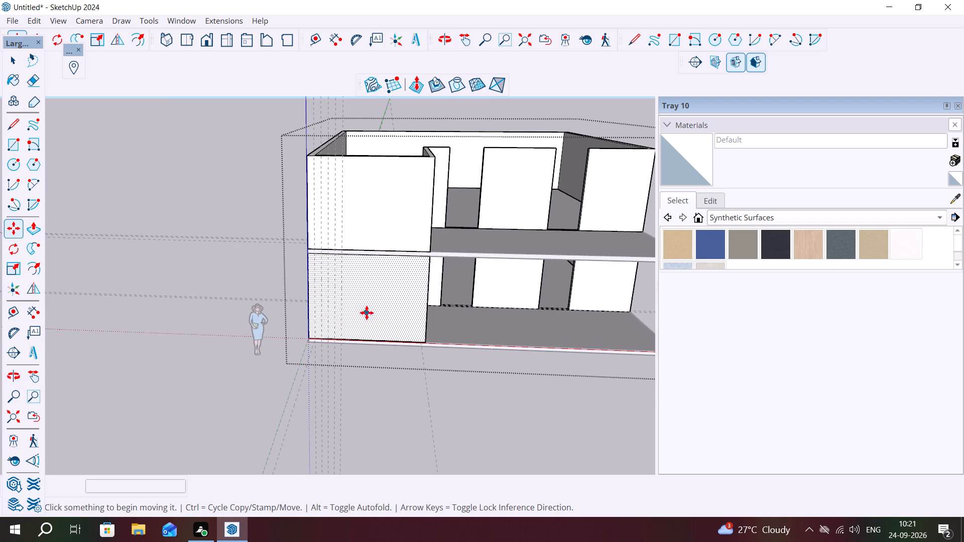
middle_click_drag(475, 304, 482, 239)
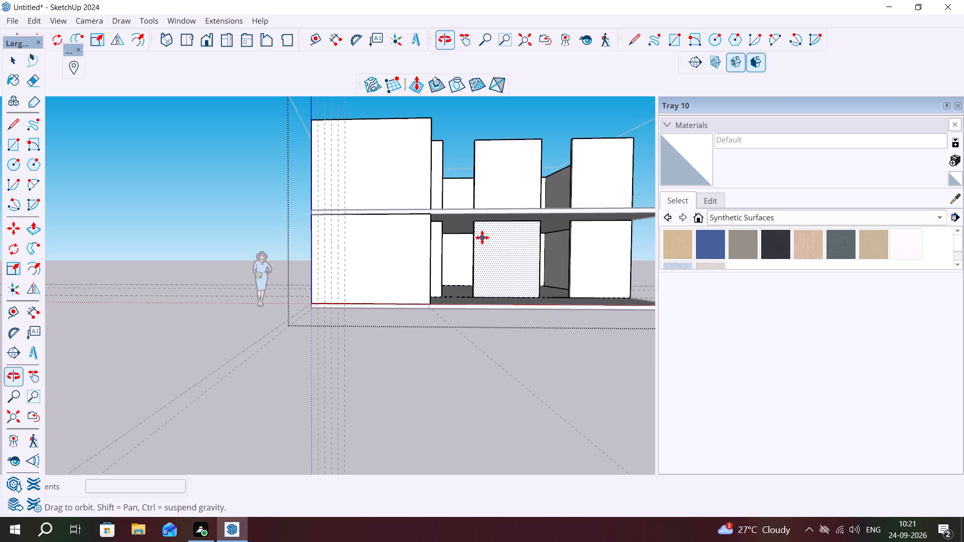
scroll(454, 225, "up", 5)
middle_click_drag(443, 237, 317, 265)
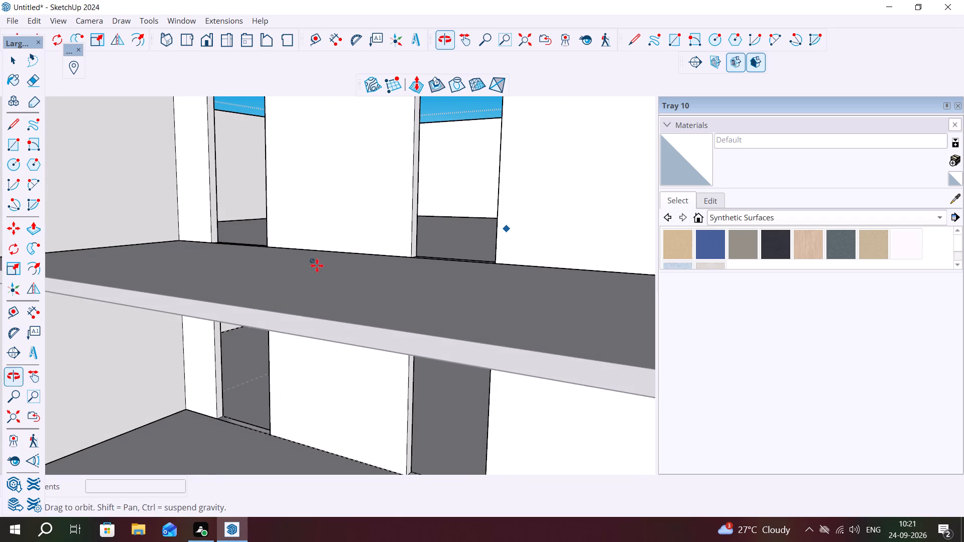
middle_click_drag(317, 265, 315, 266)
scroll(205, 349, "up", 8)
middle_click_drag(249, 297, 238, 291)
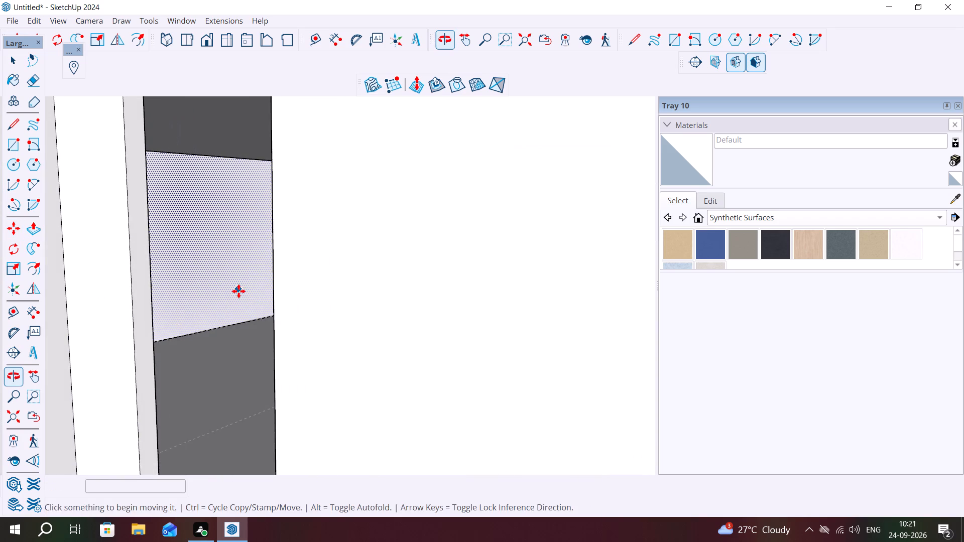
middle_click_drag(254, 289, 272, 297)
key("Escape")
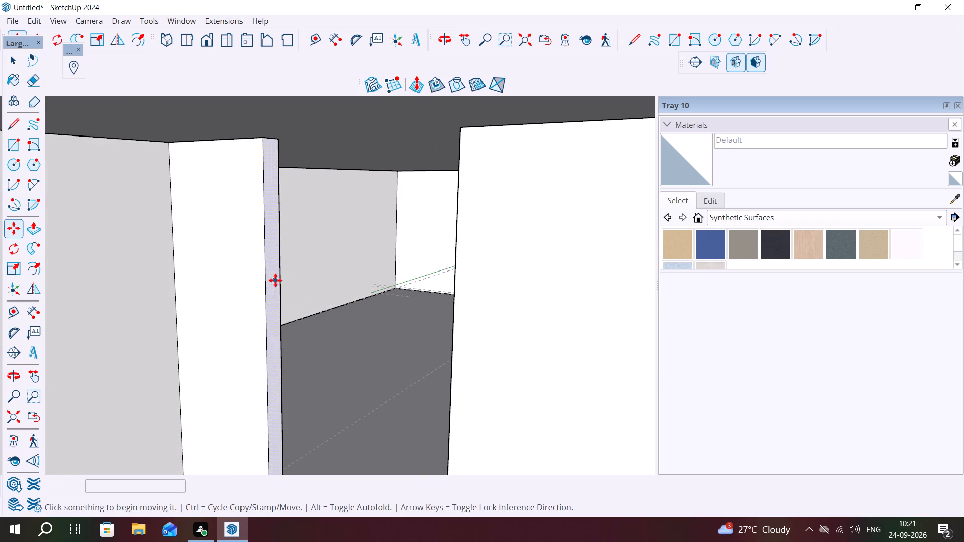
key("r")
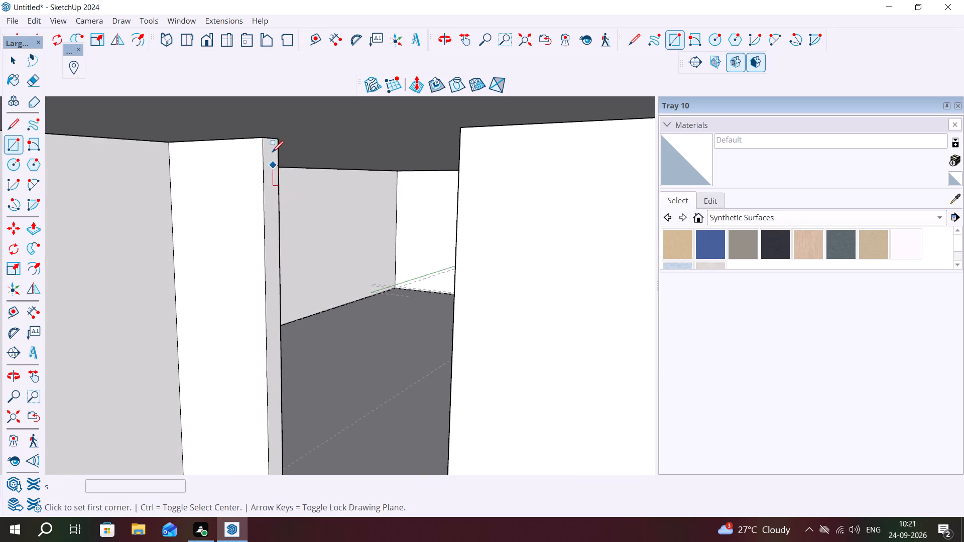
left_click(266, 141)
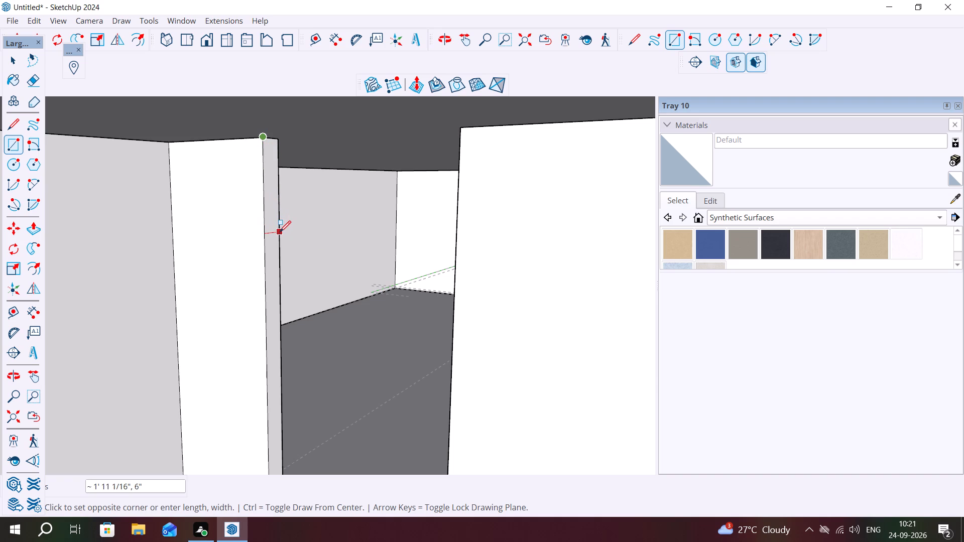
type("3'")
key("comma")
type("6\"")
key("Return")
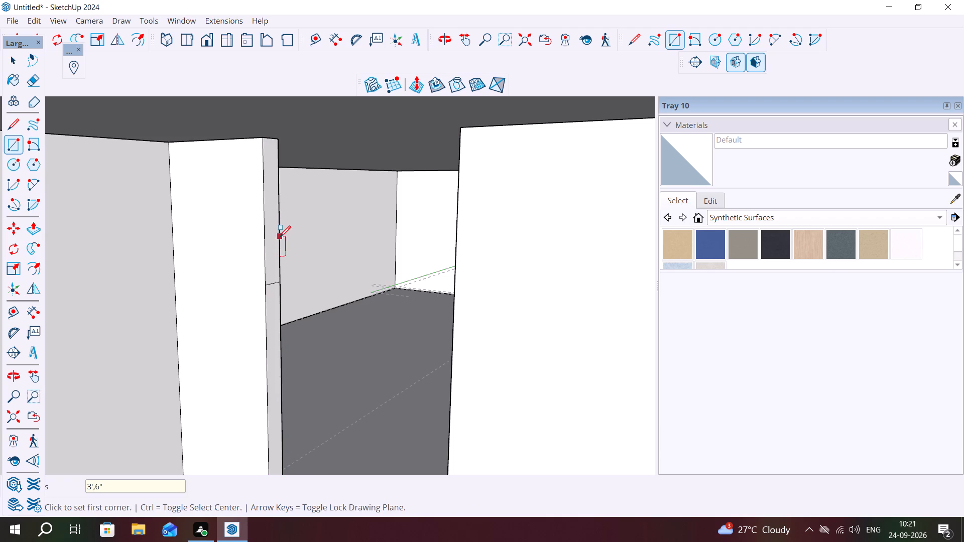
Push/Pull the 3' by 6" rectangle about 4' 1 9/16" across the first lower-storey opening to the opposite wall.
key("space")
left_click(273, 235)
key("p")
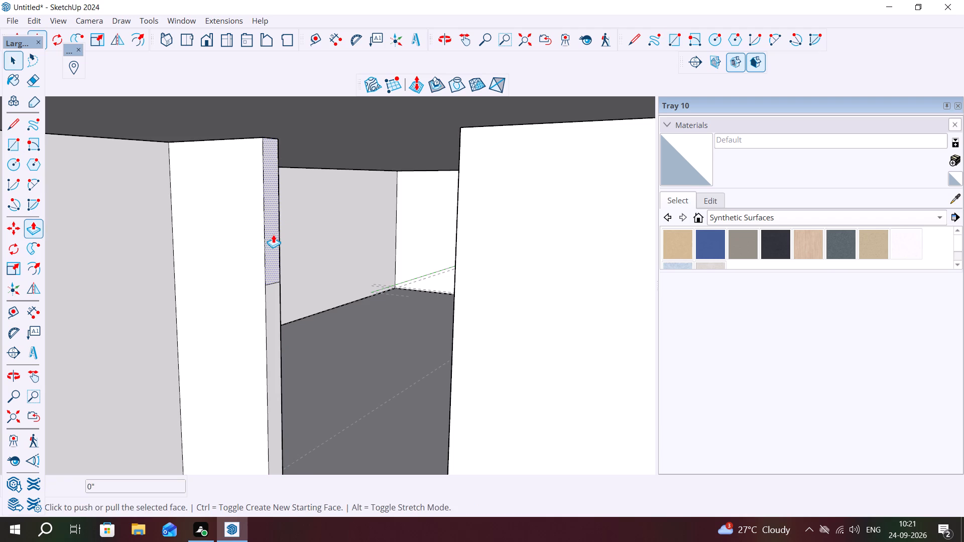
left_click(273, 234)
left_click(458, 252)
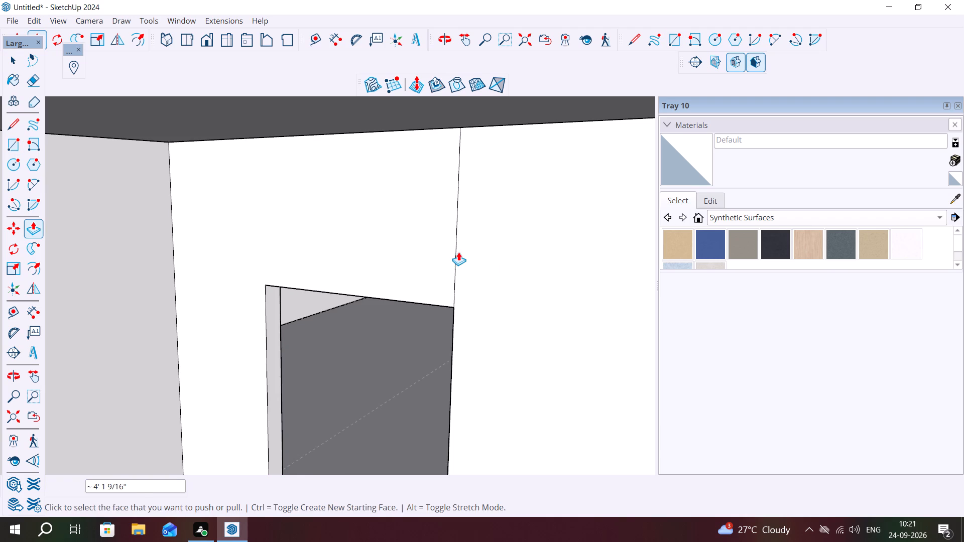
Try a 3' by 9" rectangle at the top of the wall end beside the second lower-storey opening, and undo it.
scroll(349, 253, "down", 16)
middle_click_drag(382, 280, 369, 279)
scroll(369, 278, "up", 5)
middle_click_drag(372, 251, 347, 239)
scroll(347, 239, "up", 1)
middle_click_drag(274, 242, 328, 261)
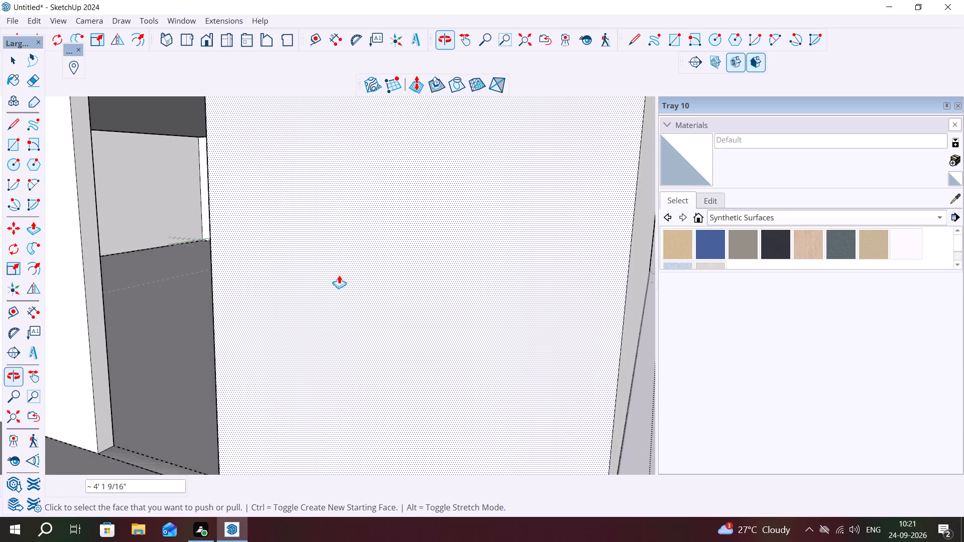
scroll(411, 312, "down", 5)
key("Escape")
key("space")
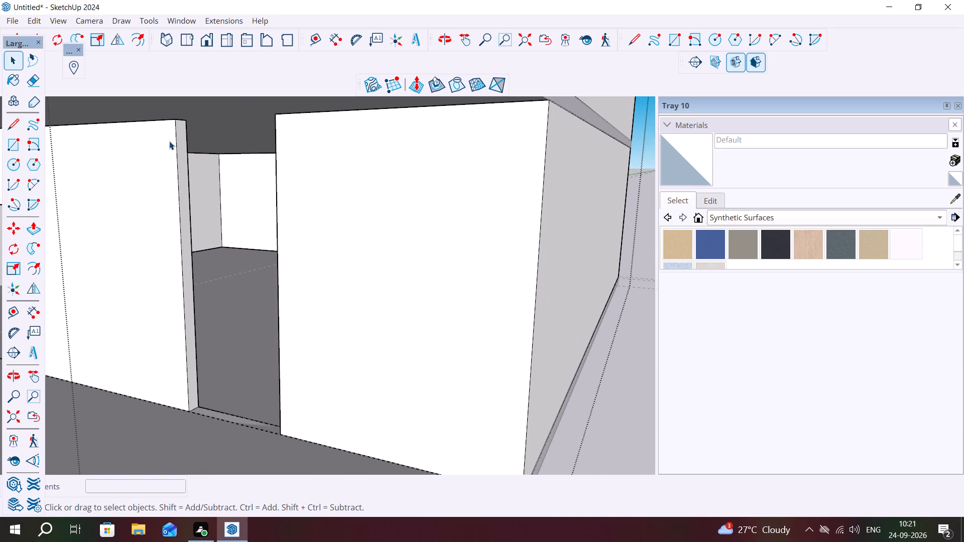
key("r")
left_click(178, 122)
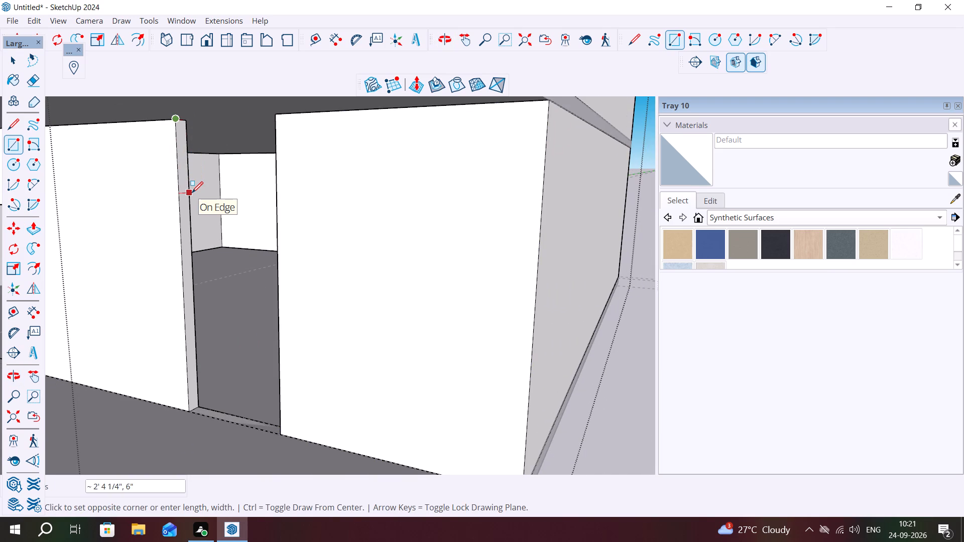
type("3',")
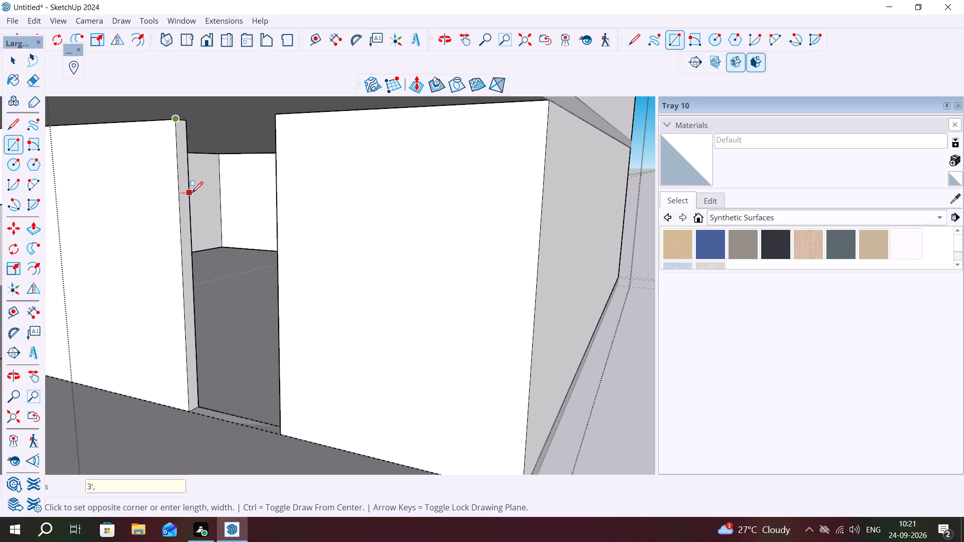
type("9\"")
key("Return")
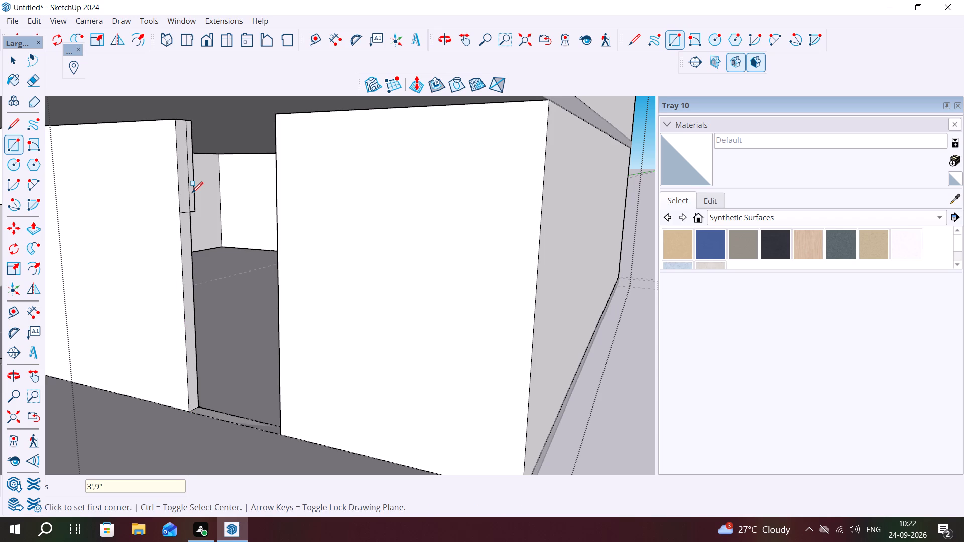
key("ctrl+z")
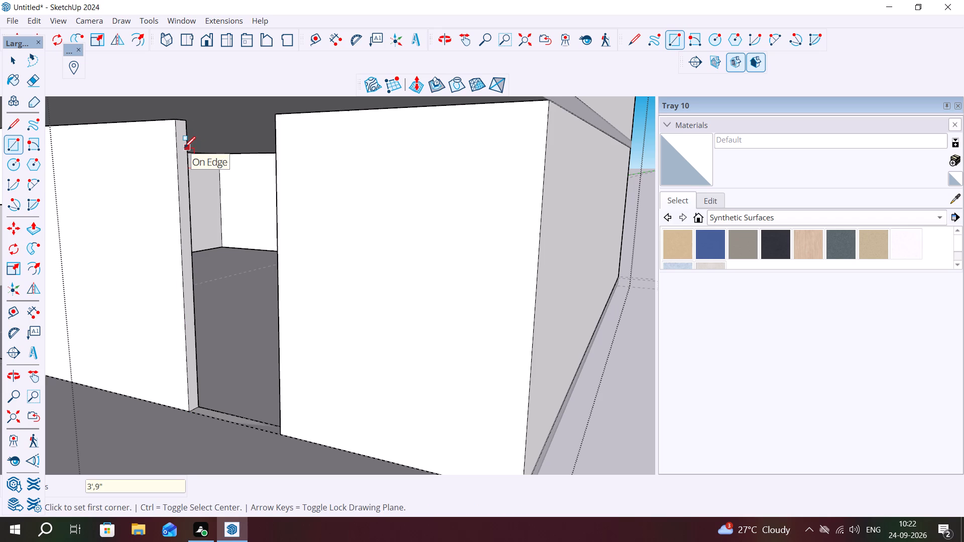
Draw a 3' by 6" rectangle at the top of the wall end beside the second lower-storey opening.
type("3'")
key("comma")
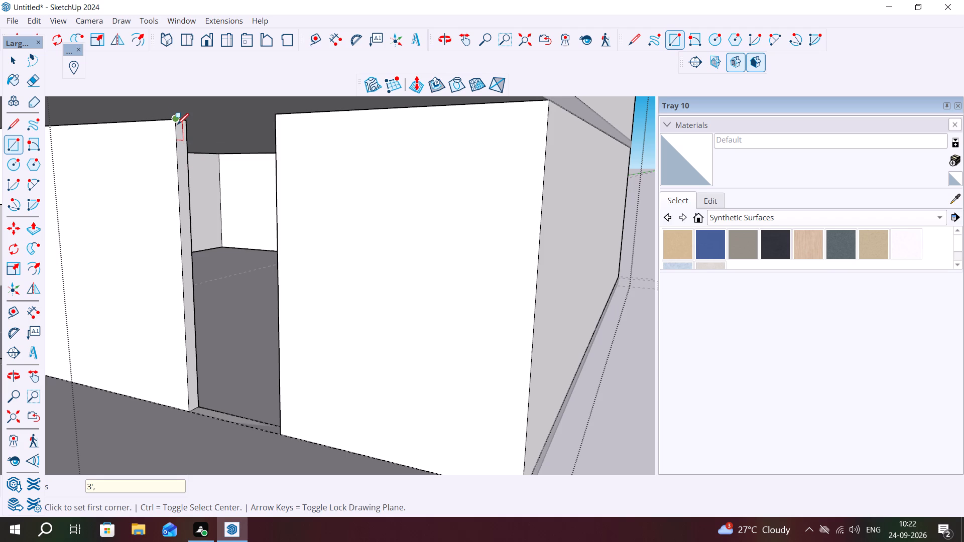
key("6")
key("shift+quotedbl")
key("Return")
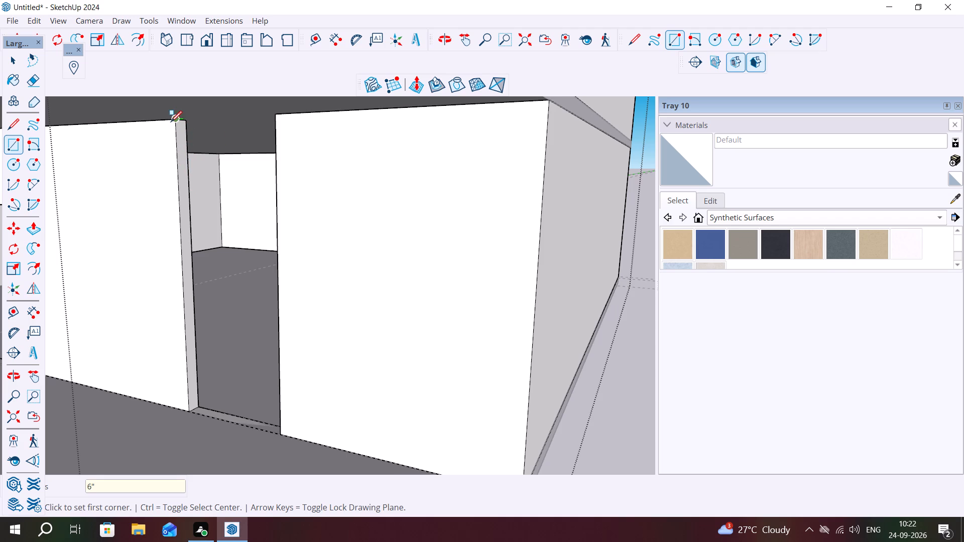
left_click(177, 121)
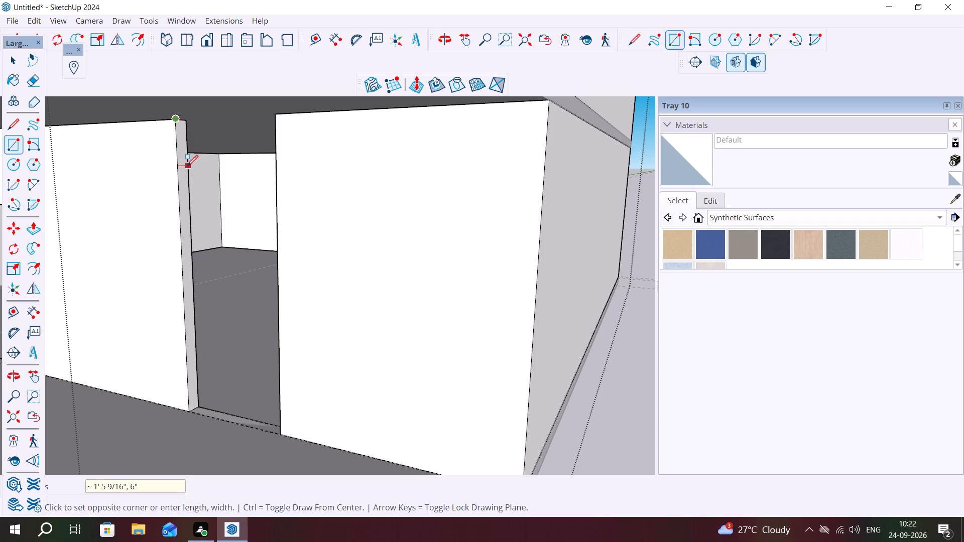
type("3'")
key("comma")
type("6\"")
key("Return")
Copy the 3' by 6" rectangle 7' straight down to the foot of the same lower-storey wall end.
key("space")
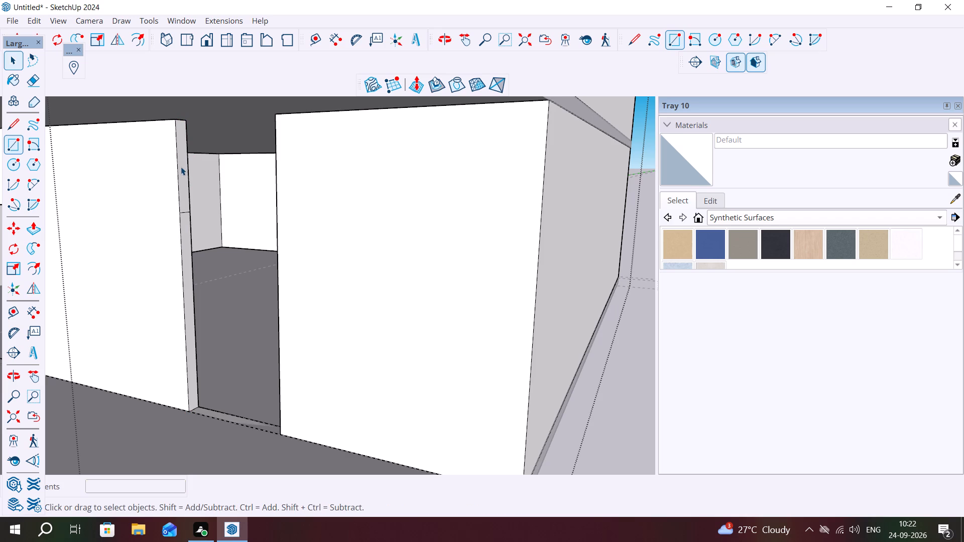
double_click(184, 168)
key("m")
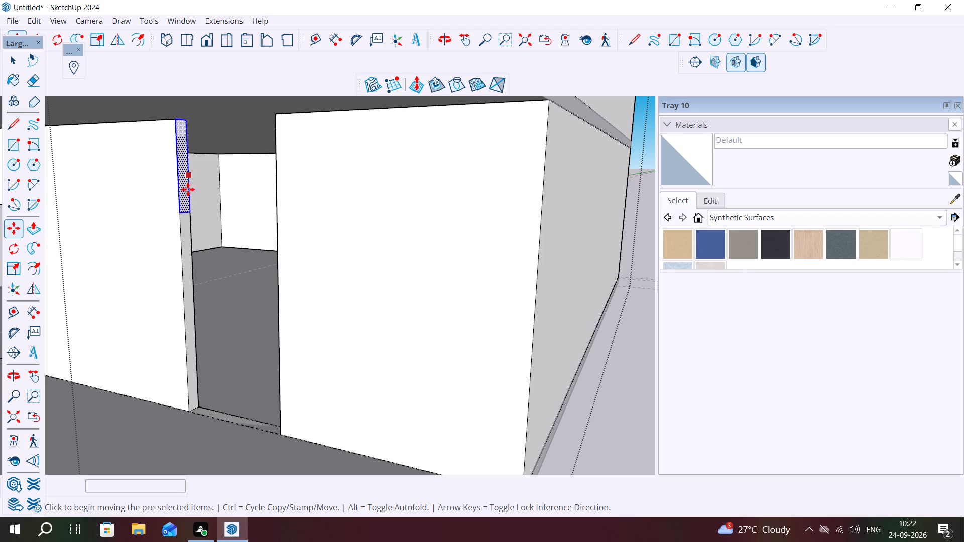
left_click(182, 211)
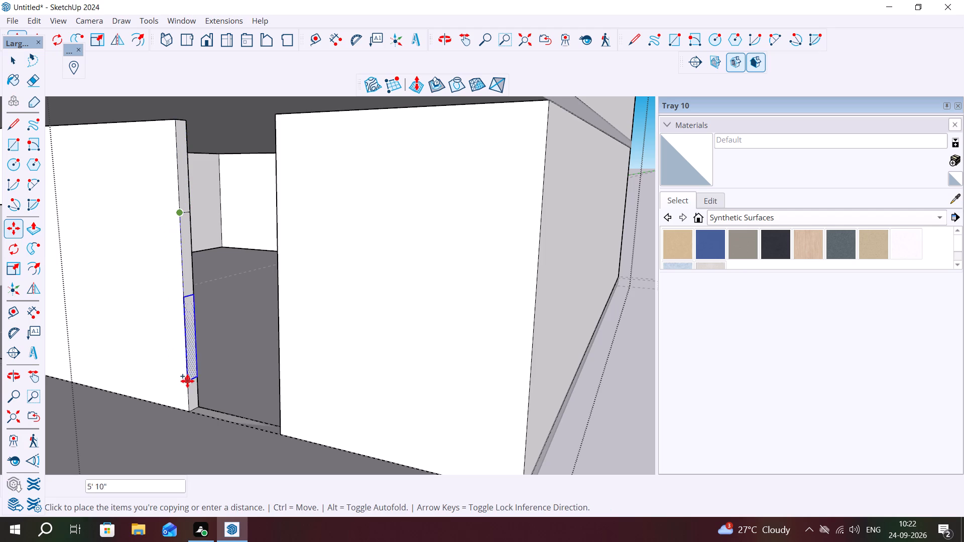
left_click(190, 411)
Copy the rectangle 17' 6" straight up from its upper corner to the top of the matching upper-storey wall end.
left_click(184, 332)
scroll(192, 235, "down", 3)
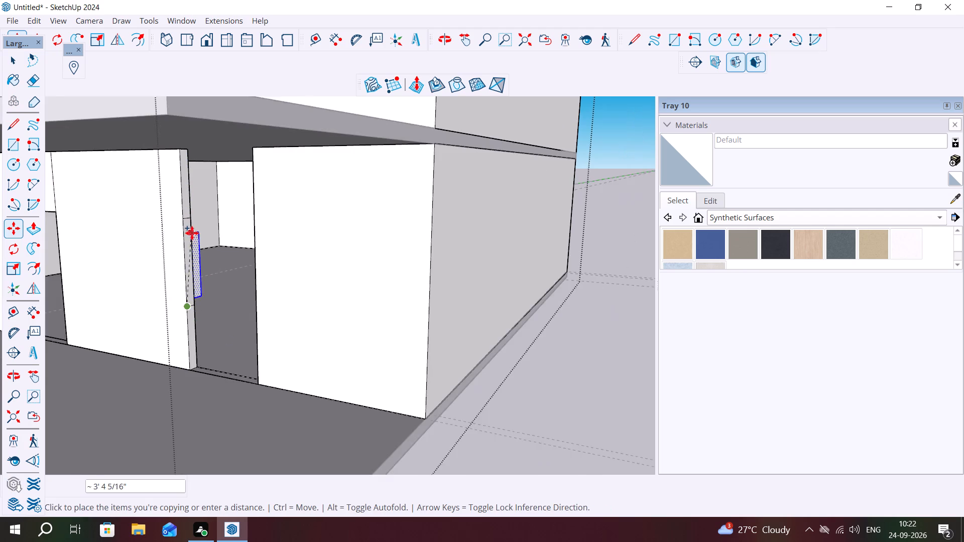
scroll(192, 233, "down", 1)
scroll(192, 233, "up", 1)
scroll(193, 233, "down", 10)
scroll(174, 89, "up", 5)
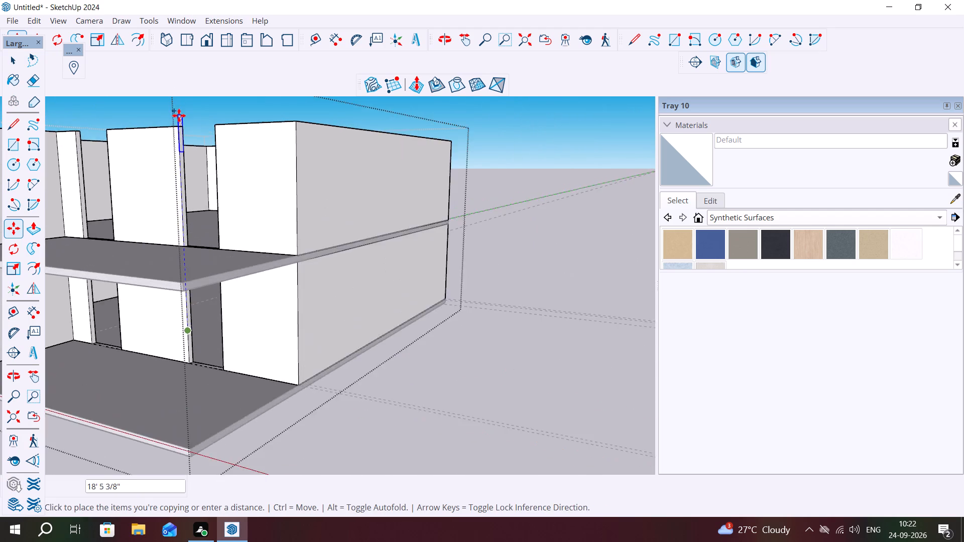
scroll(179, 115, "up", 4)
left_click(178, 129)
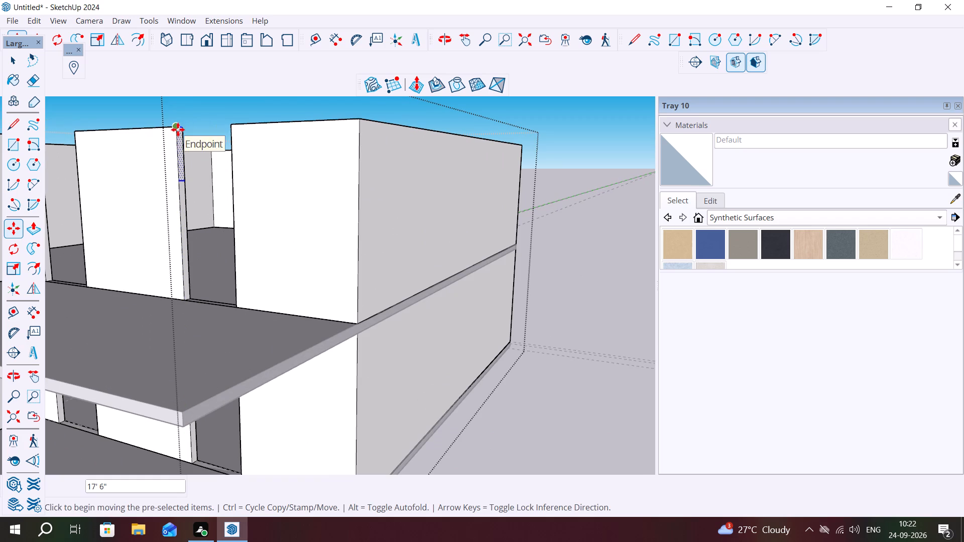
Copy the upper-storey rectangle 7' straight down to the foot of its wall end and undo the accidental move.
scroll(193, 146, "down", 7)
scroll(195, 158, "up", 11)
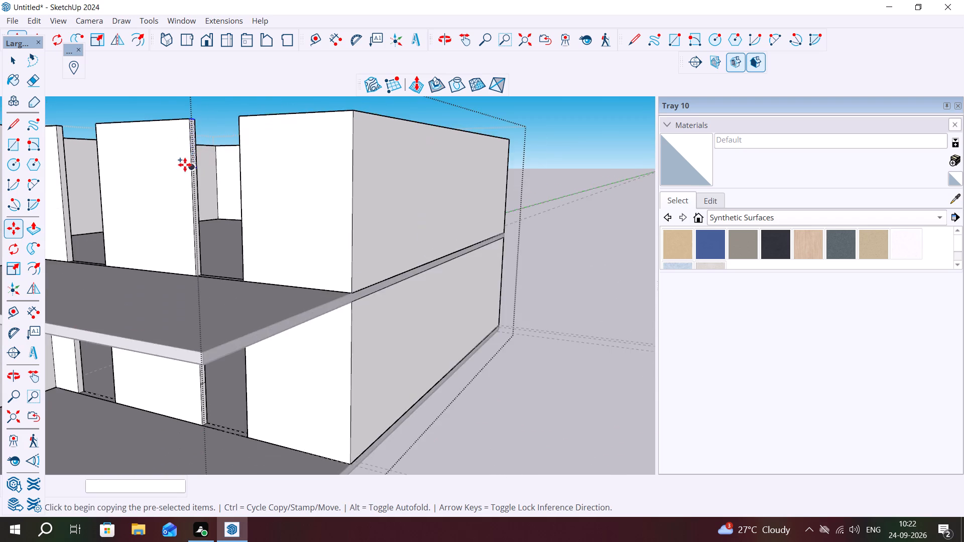
scroll(185, 165, "up", 14)
left_click(209, 176)
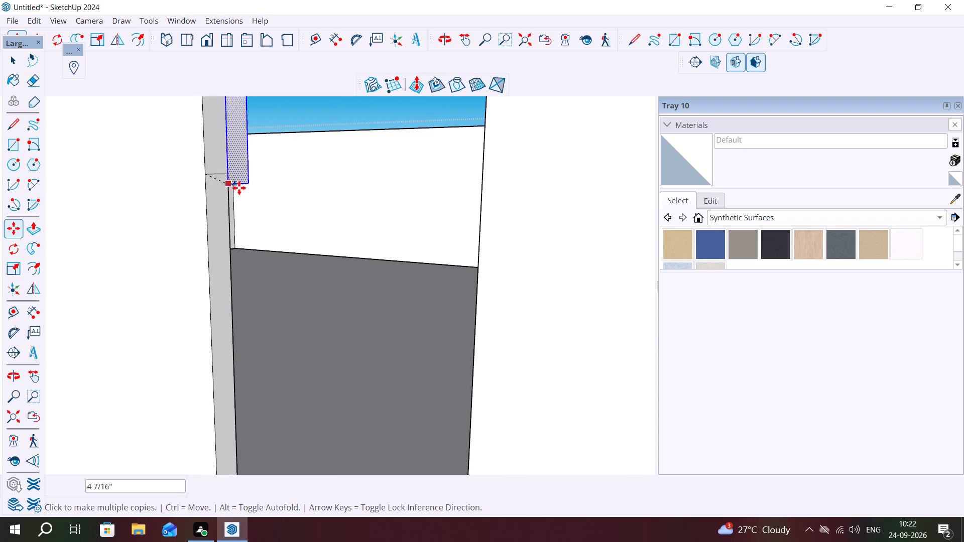
scroll(245, 188, "down", 5)
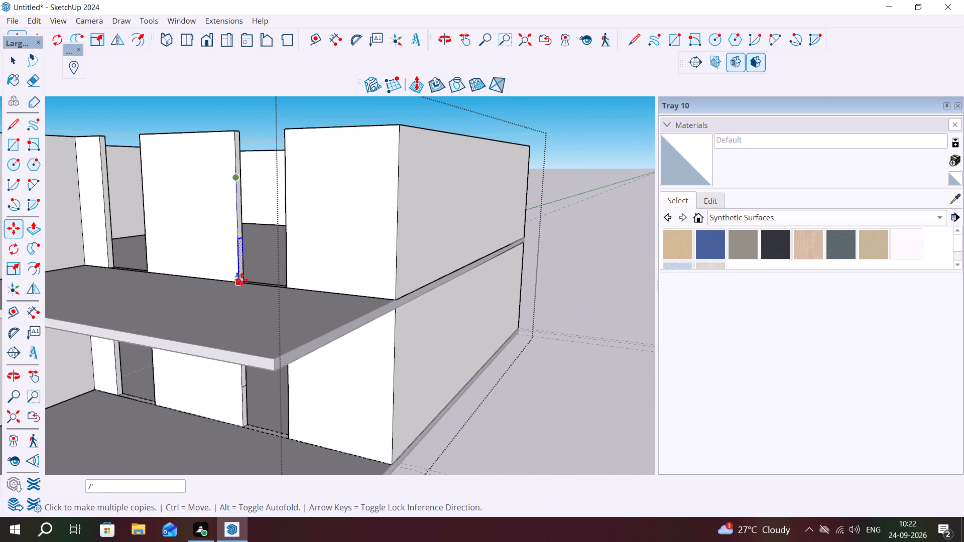
left_click(242, 280)
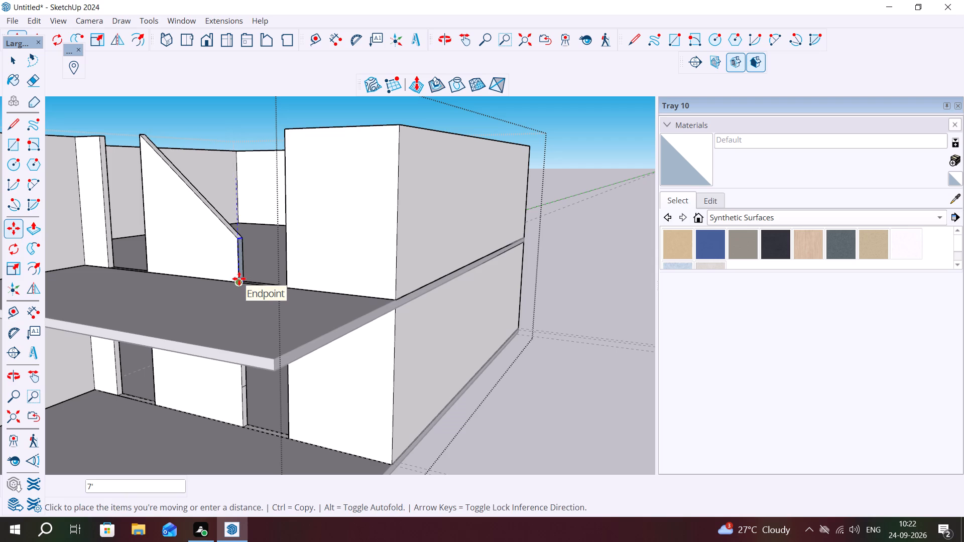
key("ctrl+z")
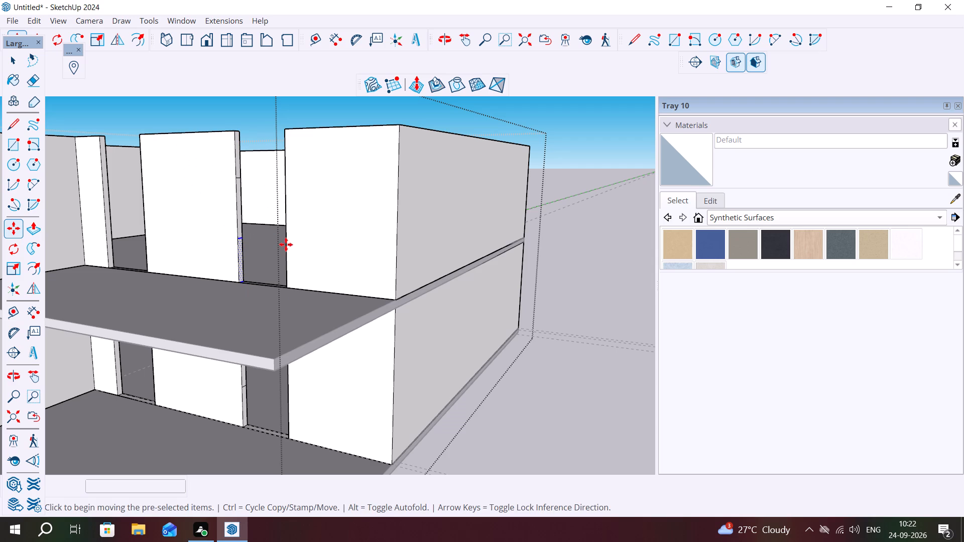
Copy the rectangle from the foot of the wall end to the top of the wall end beside the first upper-storey opening.
left_click(240, 281)
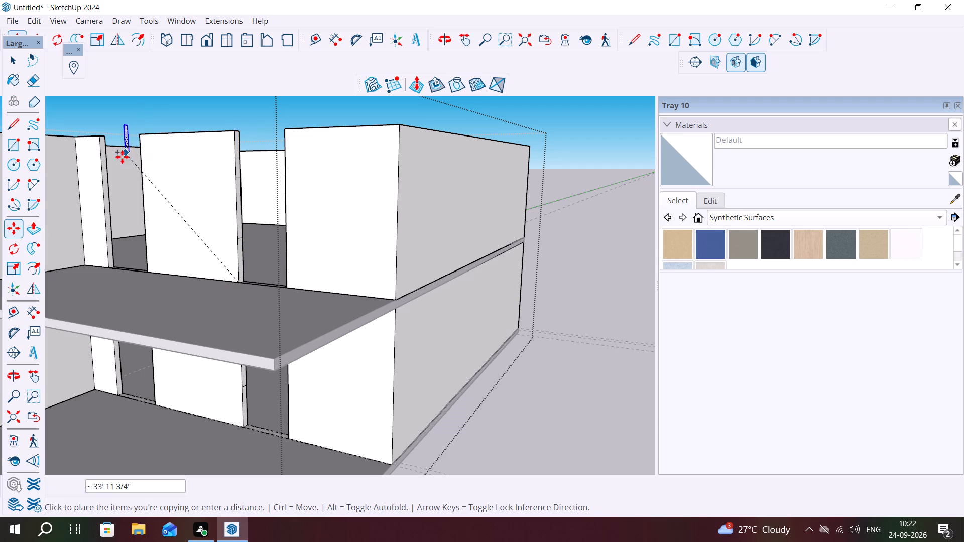
scroll(102, 164, "up", 7)
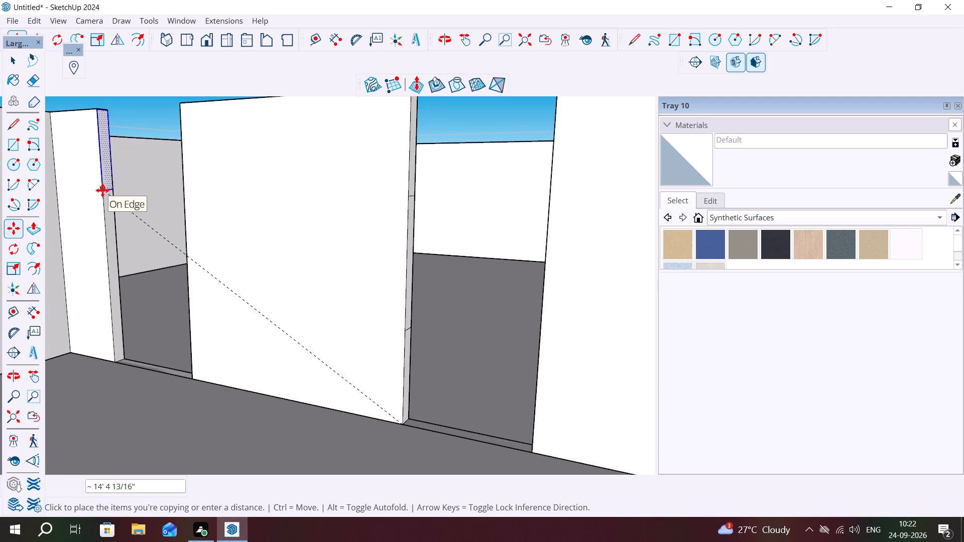
left_click(102, 190)
Push/Pull the copied rectangle about 4' 1 9/16" across the first upper-storey opening to the opposite wall.
key("space")
key("p")
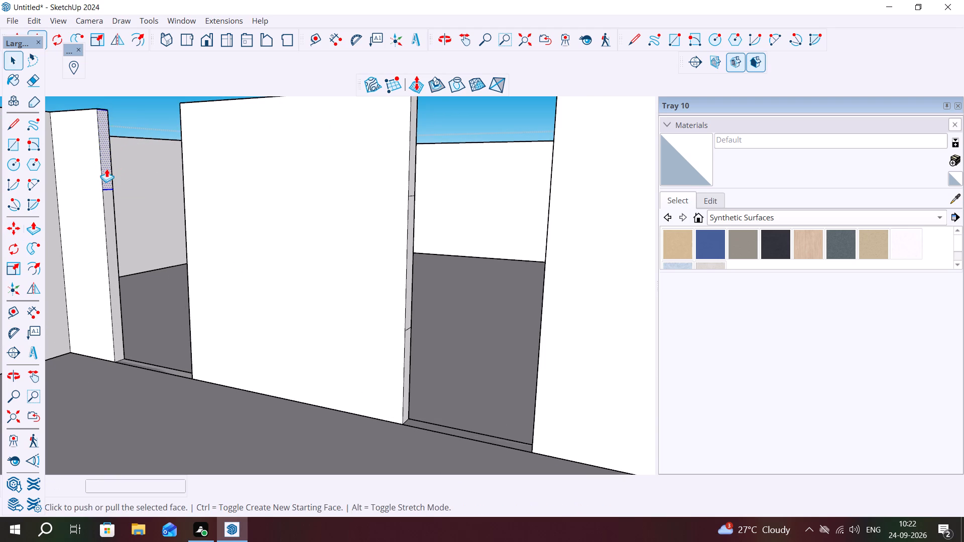
left_click(105, 166)
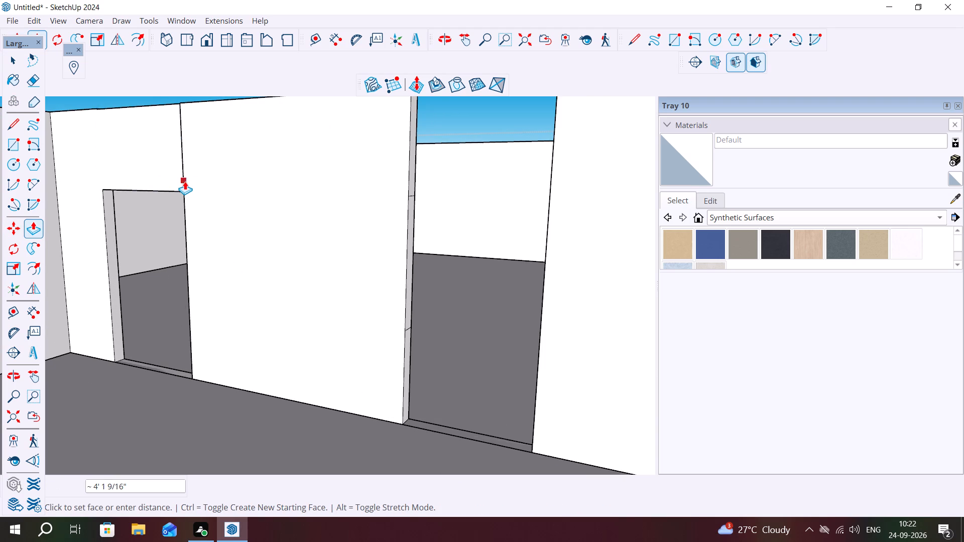
left_click(185, 181)
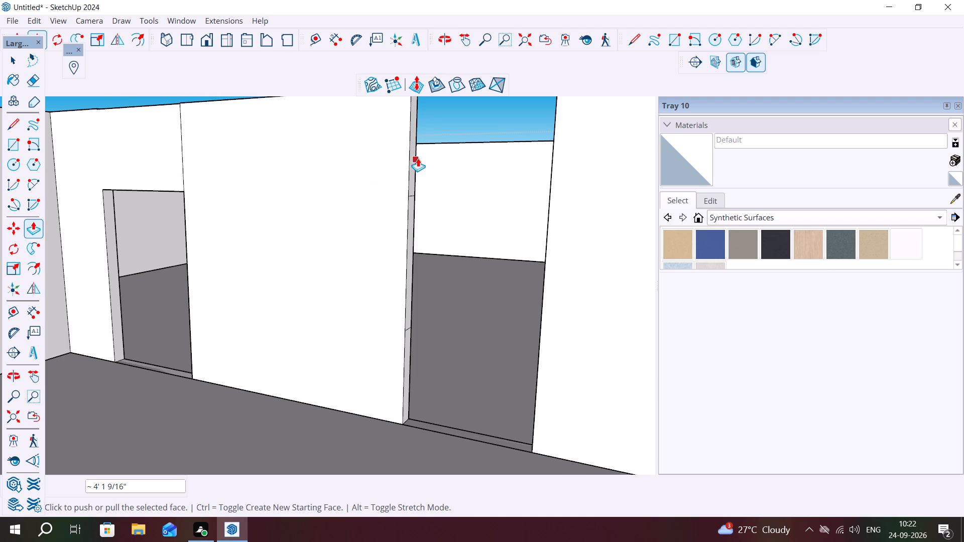
Push/Pull the top rectangle across the second upper-storey opening by repeating the previous extrusion distance.
middle_click_drag(418, 158, 435, 138)
scroll(426, 162, "down", 7)
middle_click_drag(379, 213, 395, 244)
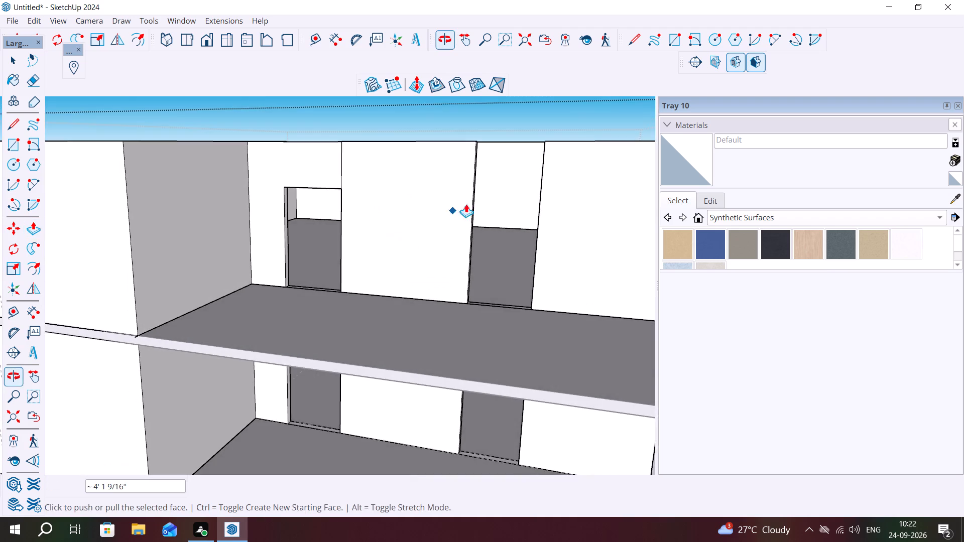
scroll(476, 163, "up", 4)
middle_click_drag(495, 164, 440, 163)
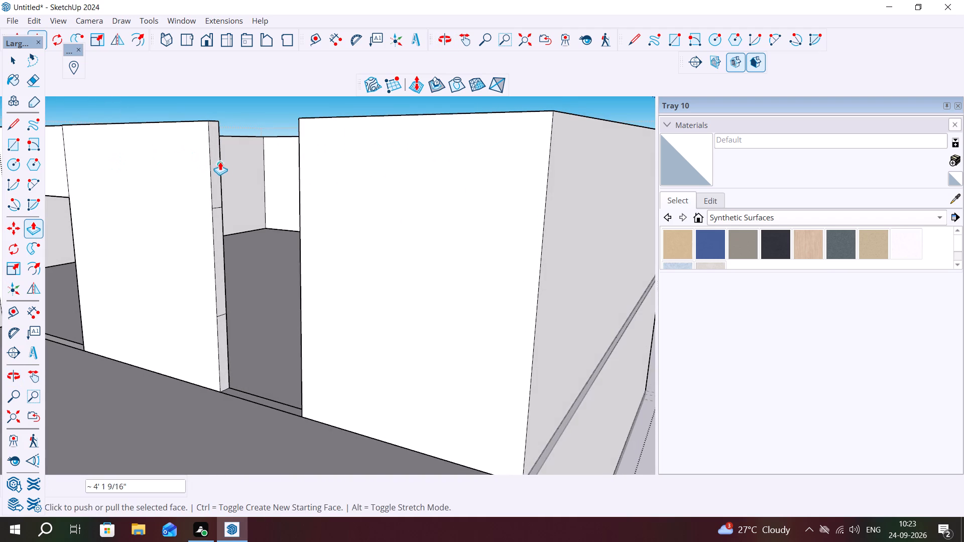
scroll(219, 162, "up", 4)
key("space")
left_click(216, 178)
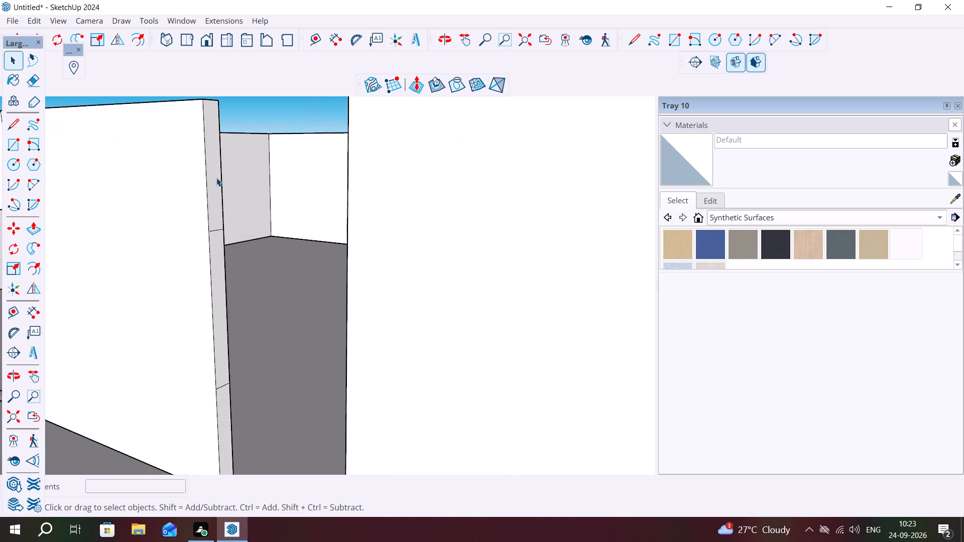
key("p")
left_click(216, 178)
left_click(216, 178)
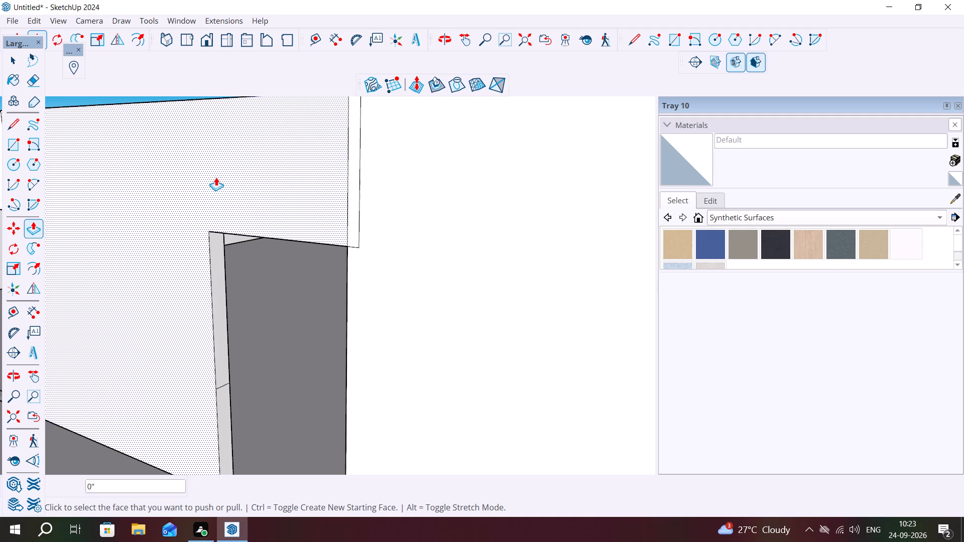
Try to repeat the extrusion on the bottom rectangle of the second upper-storey opening, and undo the repeated extrusion above it.
double_click(228, 429)
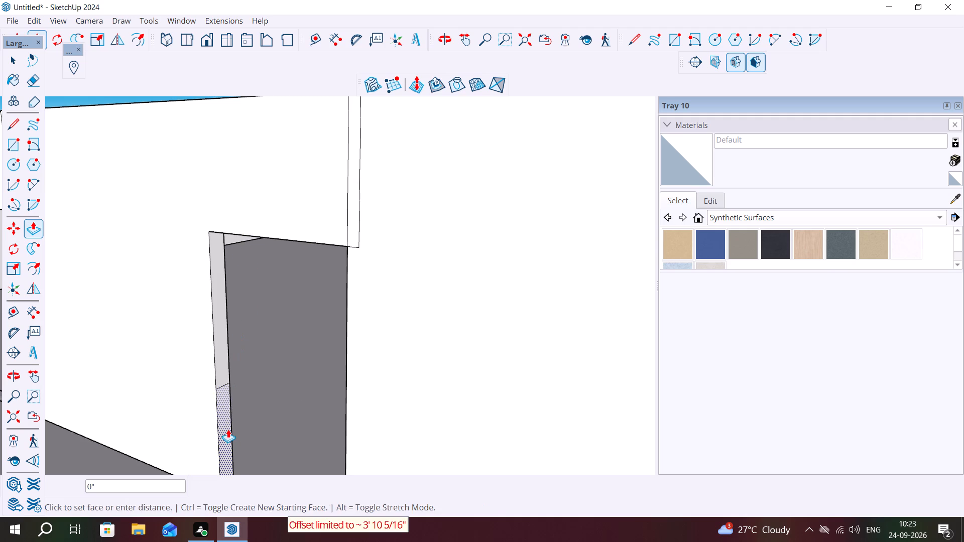
middle_click_drag(307, 352, 349, 340)
scroll(409, 189, "down", 2)
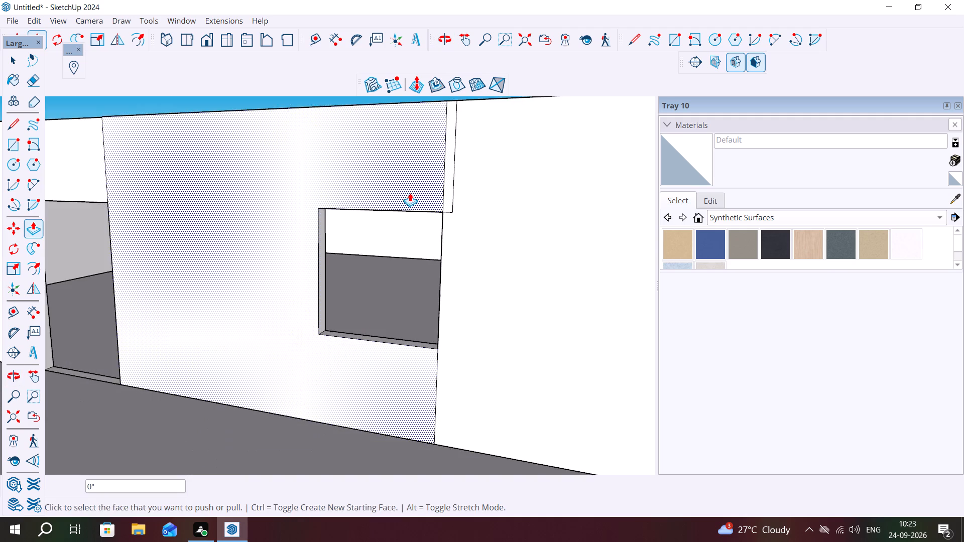
scroll(410, 193, "down", 3)
key("ctrl+z")
key("ctrl+z")
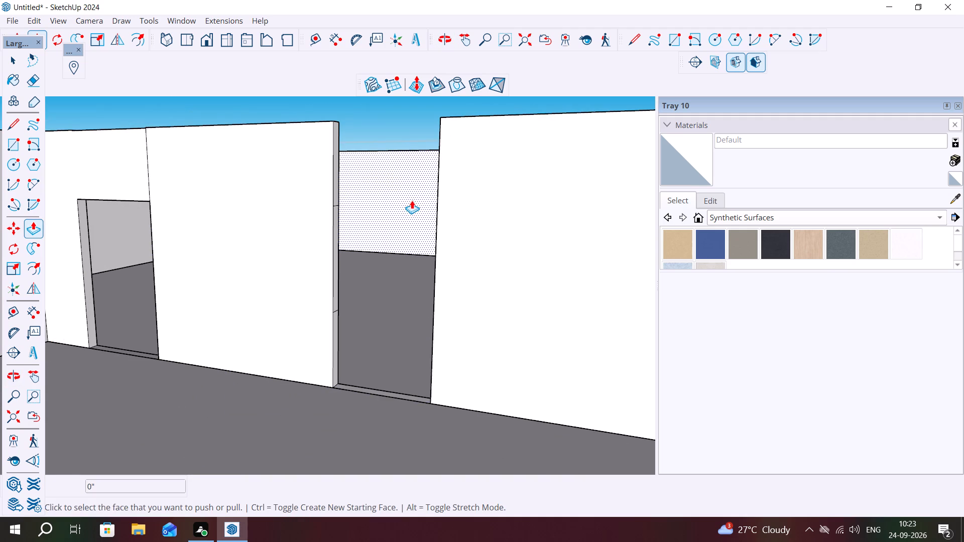
Push/Pull the top and bottom rectangles about 3' 10 5/16" across the second upper-storey opening to the opposite wall.
left_click(338, 179)
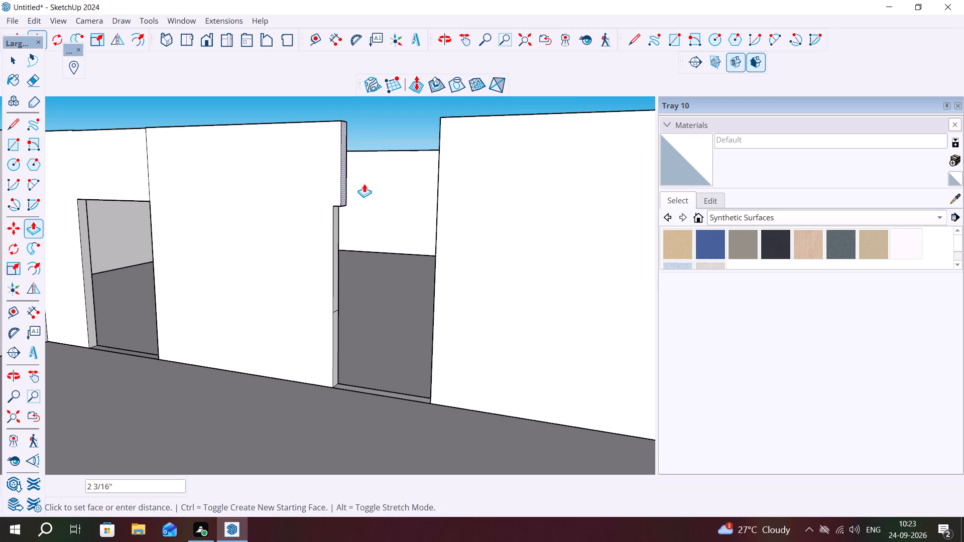
left_click(439, 194)
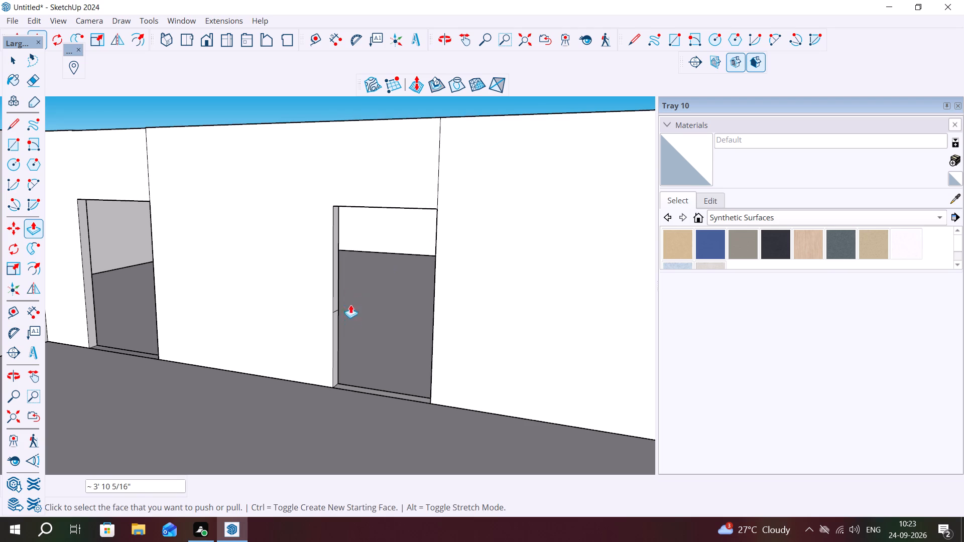
double_click(337, 333)
Push/Pull the top rectangle about 3' 10 1/16" across the second lower-storey opening to the opposite wall.
scroll(341, 343, "down", 10)
scroll(398, 358, "up", 1)
middle_click_drag(398, 358, 434, 344)
scroll(415, 371, "down", 3)
middle_click_drag(409, 423, 378, 393)
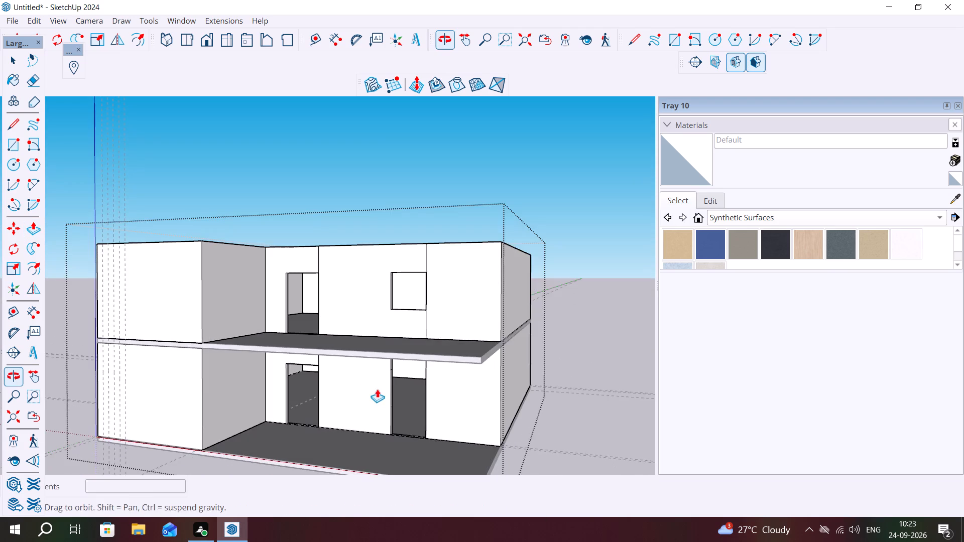
scroll(400, 356, "up", 6)
middle_click_drag(402, 384, 369, 289)
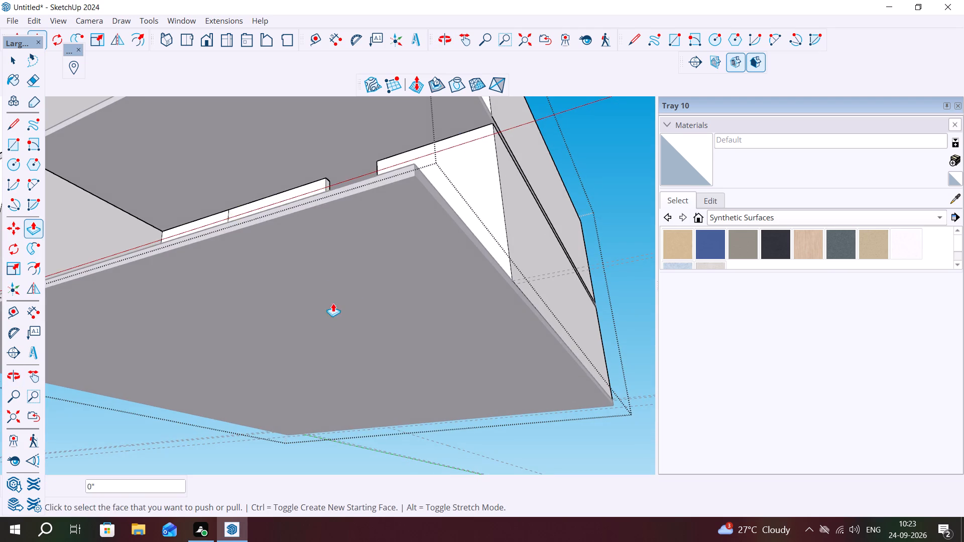
middle_click_drag(347, 350, 351, 408)
scroll(337, 263, "up", 8)
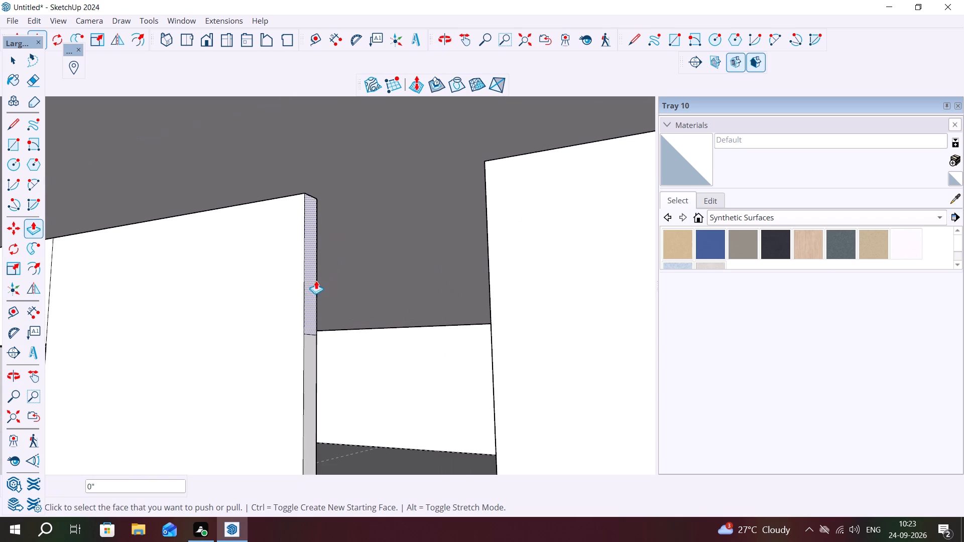
left_click(312, 288)
left_click(314, 287)
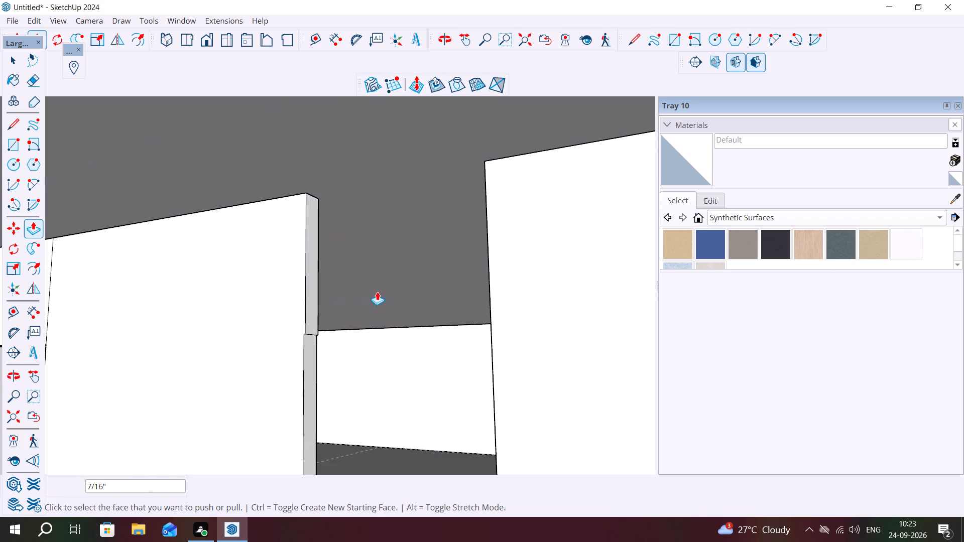
left_click(315, 299)
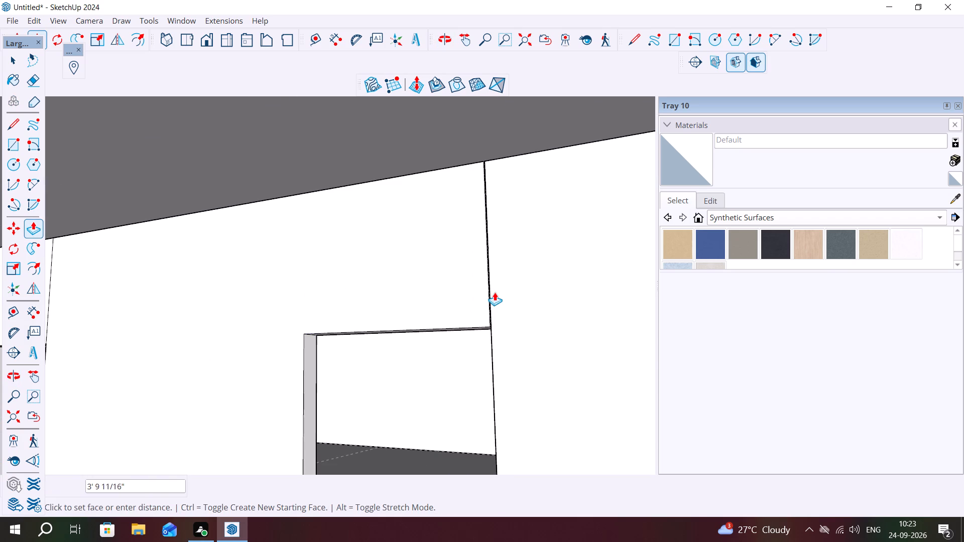
left_click(497, 291)
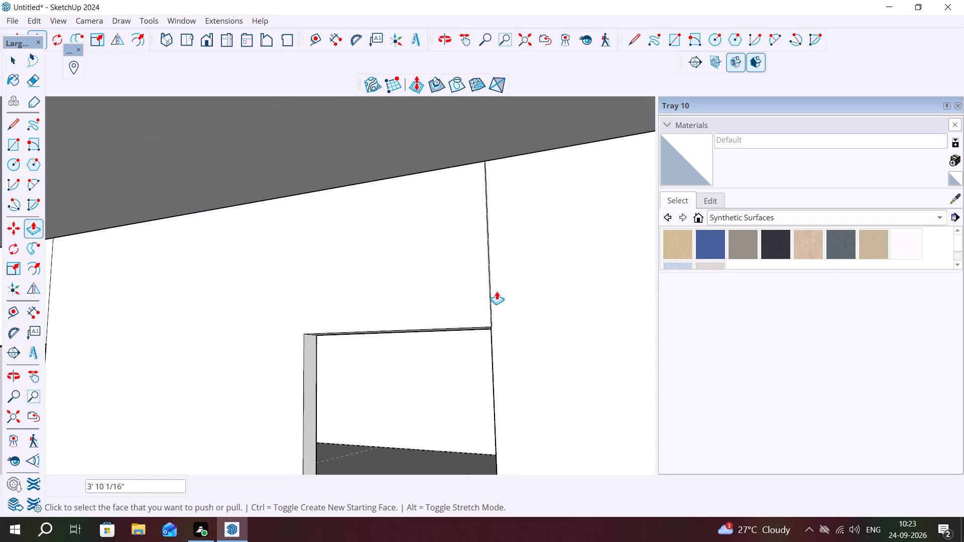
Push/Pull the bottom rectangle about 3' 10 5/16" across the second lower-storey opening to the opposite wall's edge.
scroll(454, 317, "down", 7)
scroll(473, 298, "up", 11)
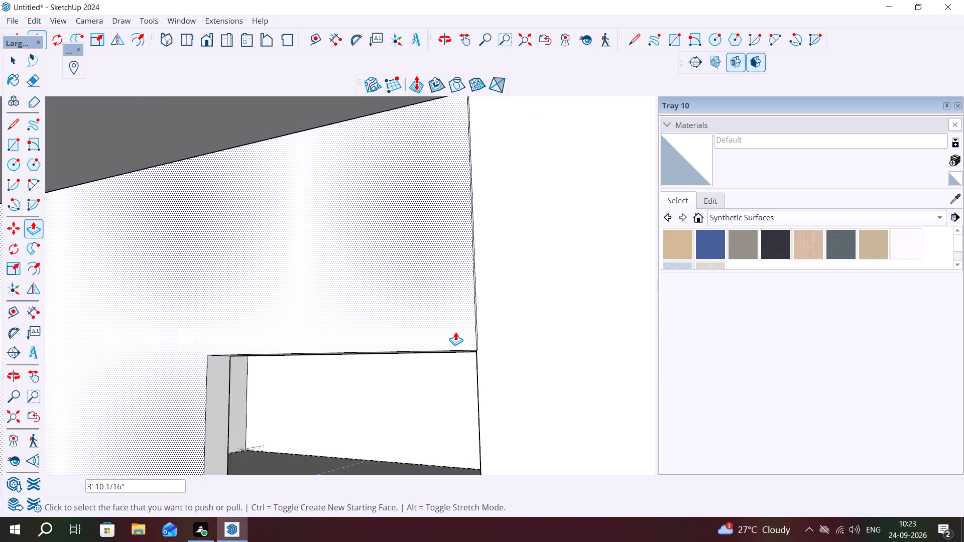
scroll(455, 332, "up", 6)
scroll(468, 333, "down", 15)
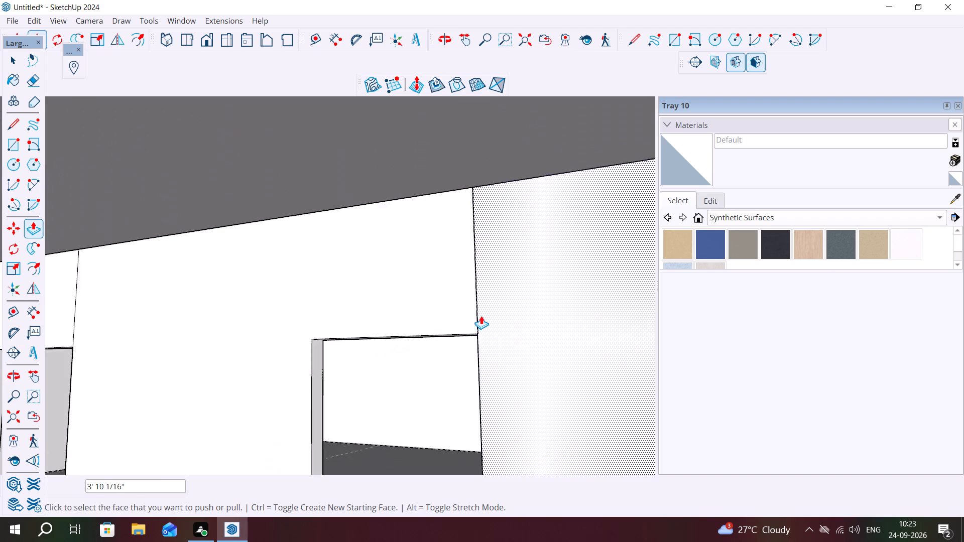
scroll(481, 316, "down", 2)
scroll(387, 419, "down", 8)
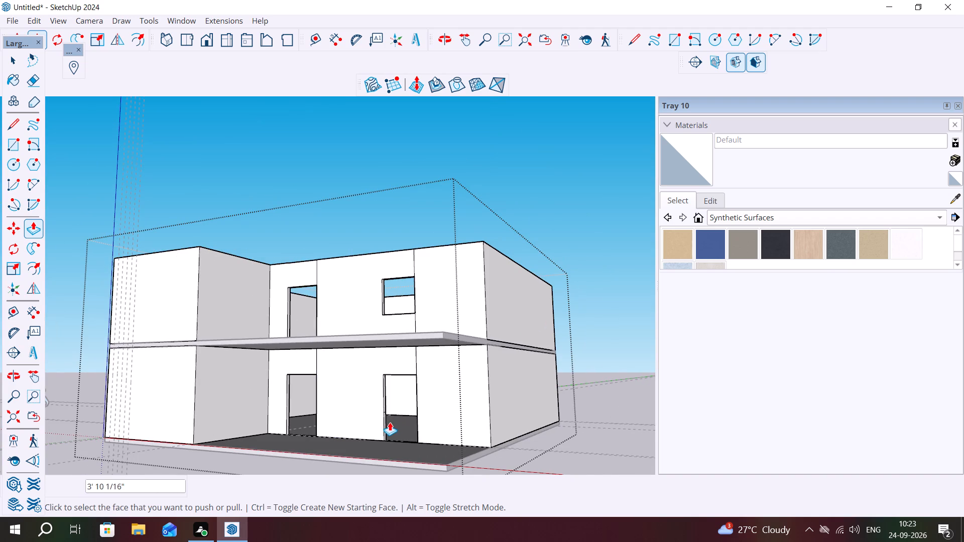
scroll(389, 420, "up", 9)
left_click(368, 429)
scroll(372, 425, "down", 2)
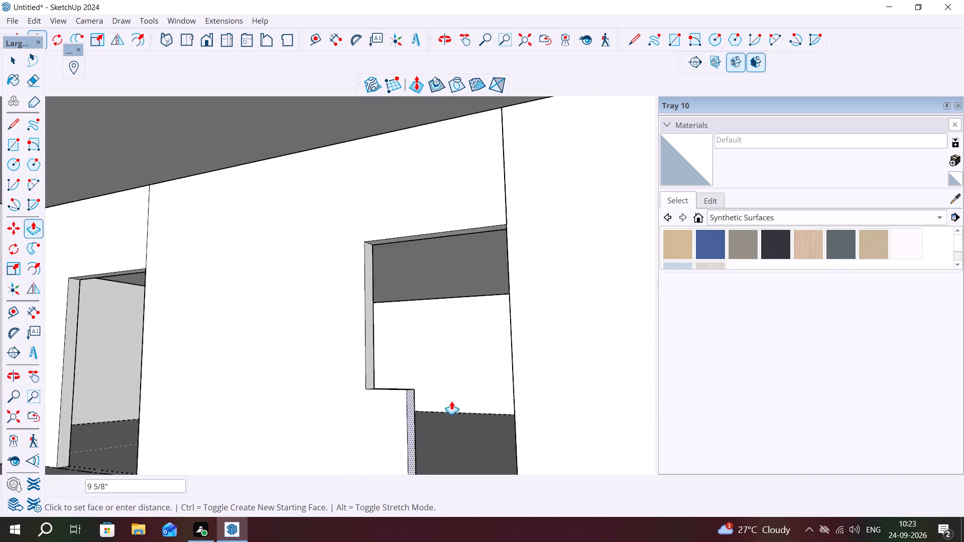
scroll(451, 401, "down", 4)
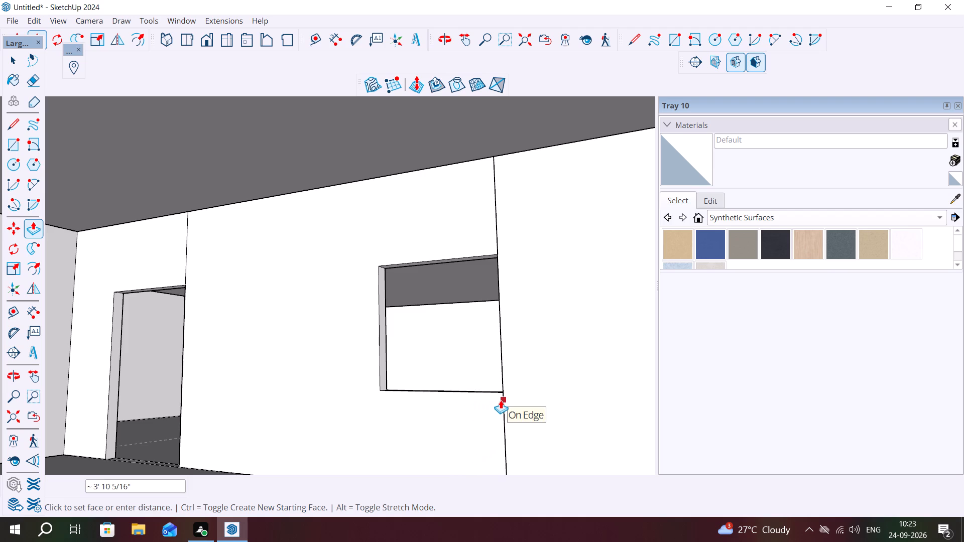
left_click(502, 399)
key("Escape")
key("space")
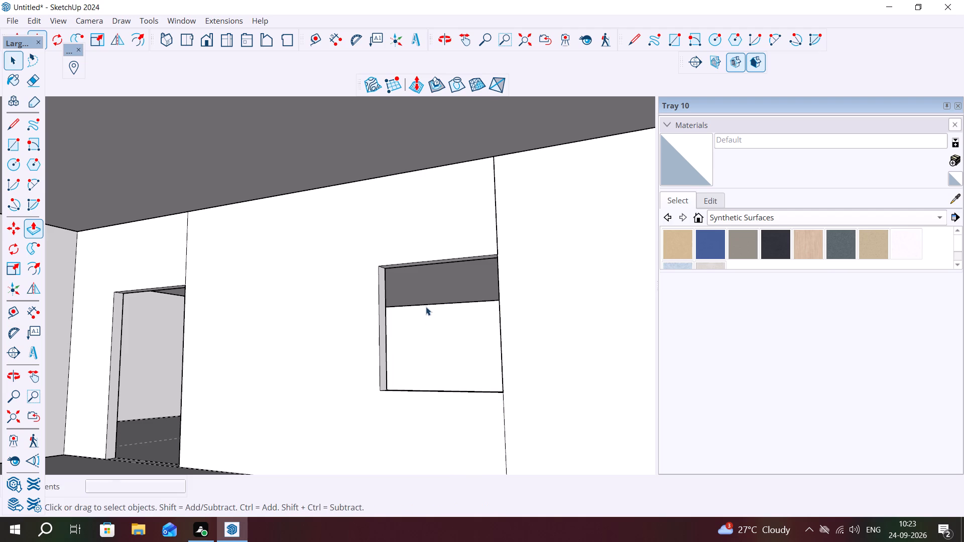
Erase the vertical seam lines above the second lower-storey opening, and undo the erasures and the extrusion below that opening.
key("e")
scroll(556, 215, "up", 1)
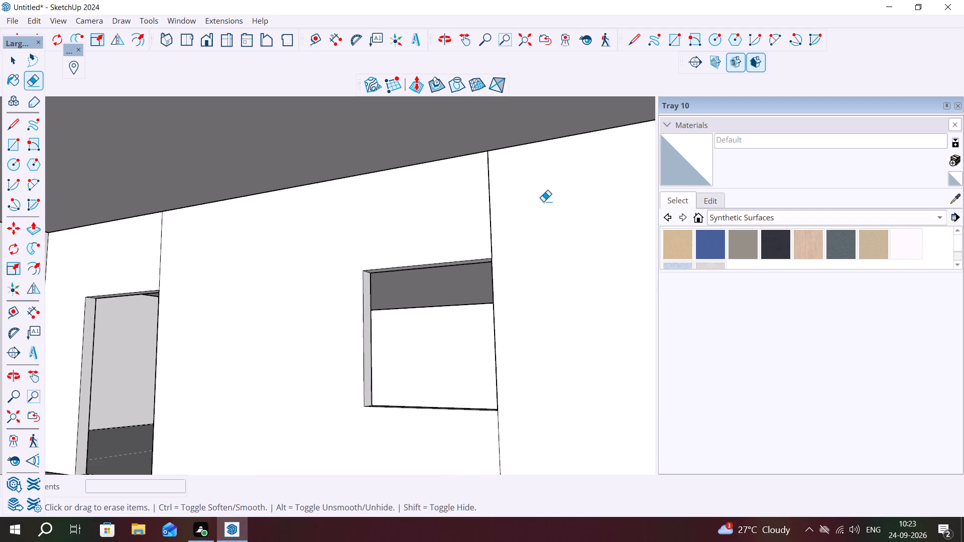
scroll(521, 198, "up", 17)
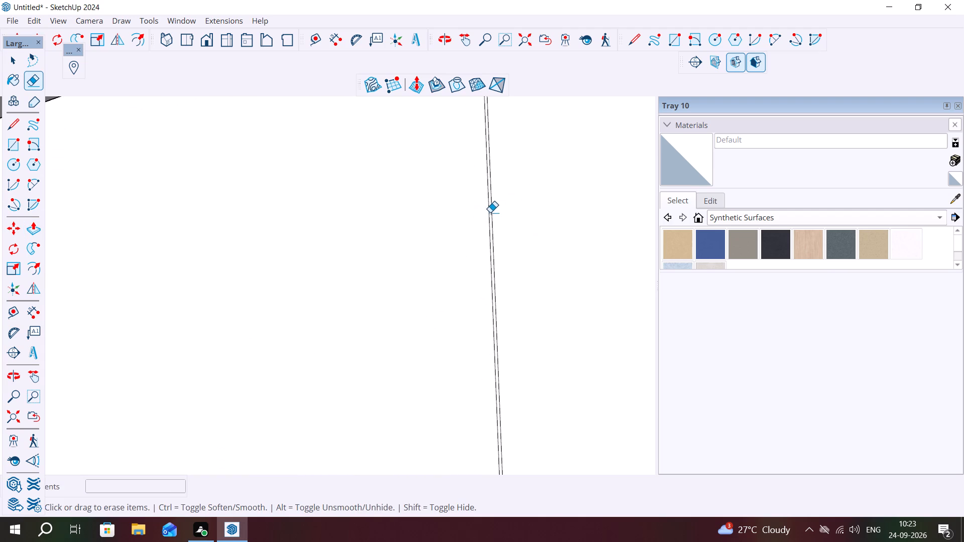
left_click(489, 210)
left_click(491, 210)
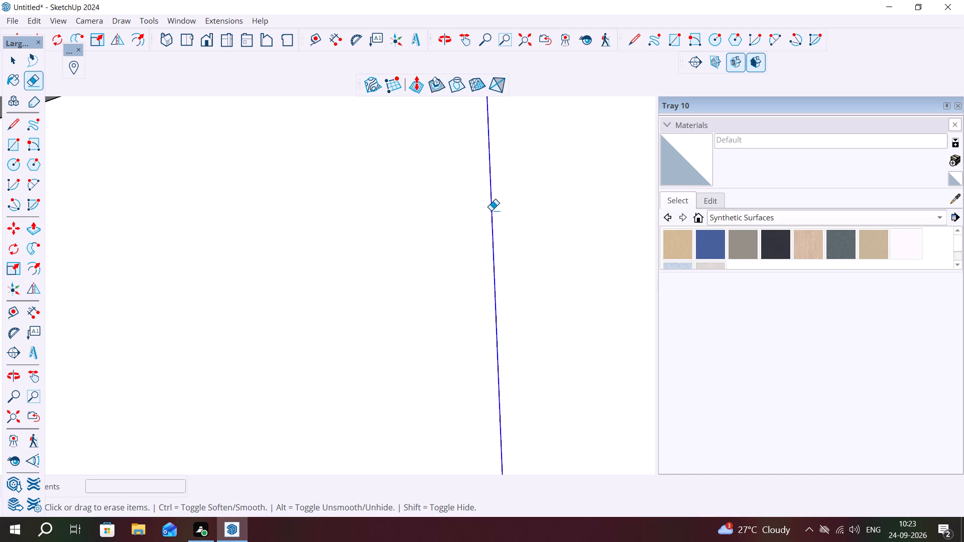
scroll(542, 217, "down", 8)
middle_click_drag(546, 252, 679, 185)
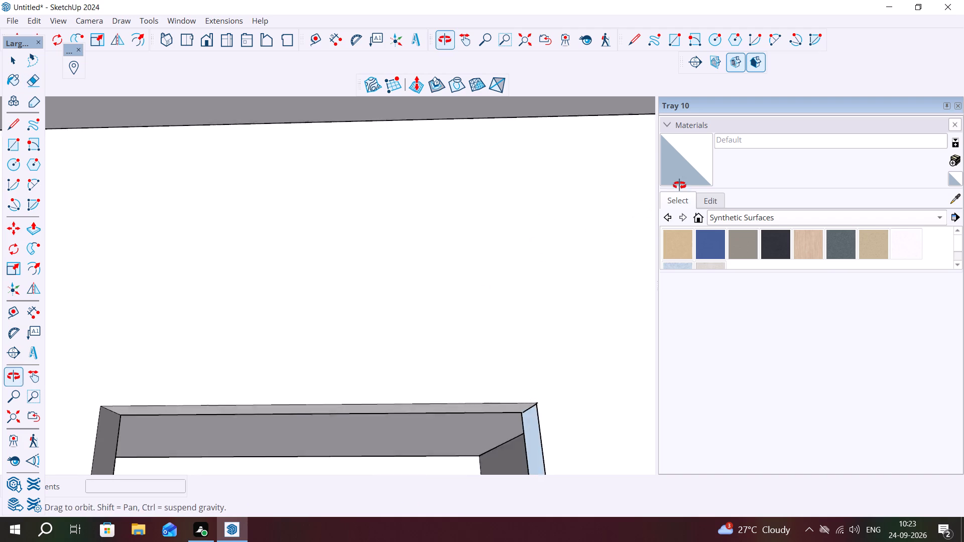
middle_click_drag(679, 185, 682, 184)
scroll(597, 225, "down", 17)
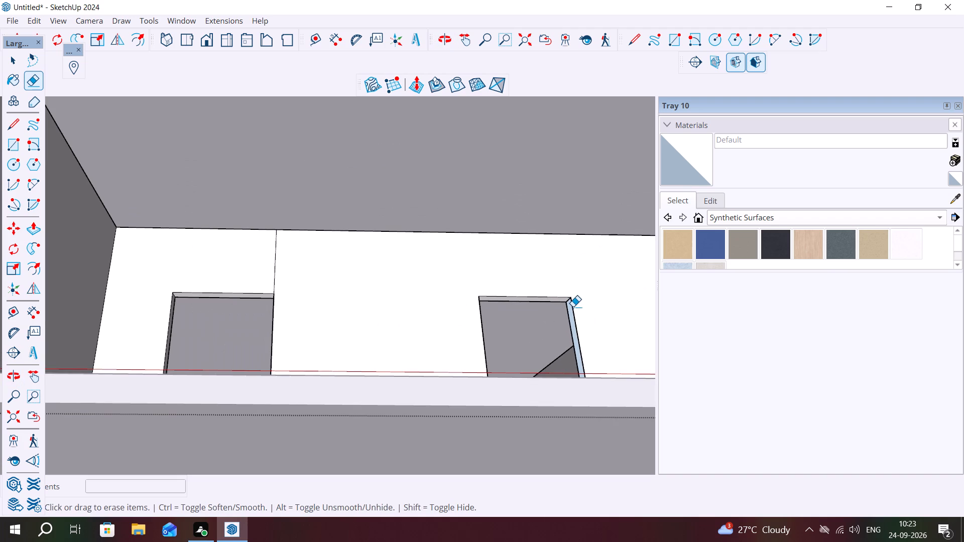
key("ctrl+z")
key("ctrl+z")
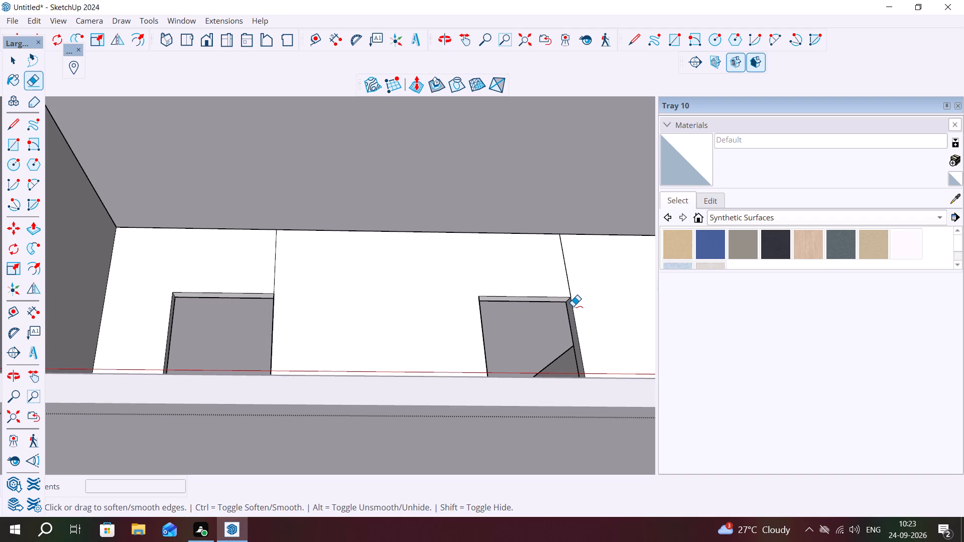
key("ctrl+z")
Soften the vertical seam edge above the second lower-storey opening with the Eraser.
middle_click_drag(571, 295, 659, 352)
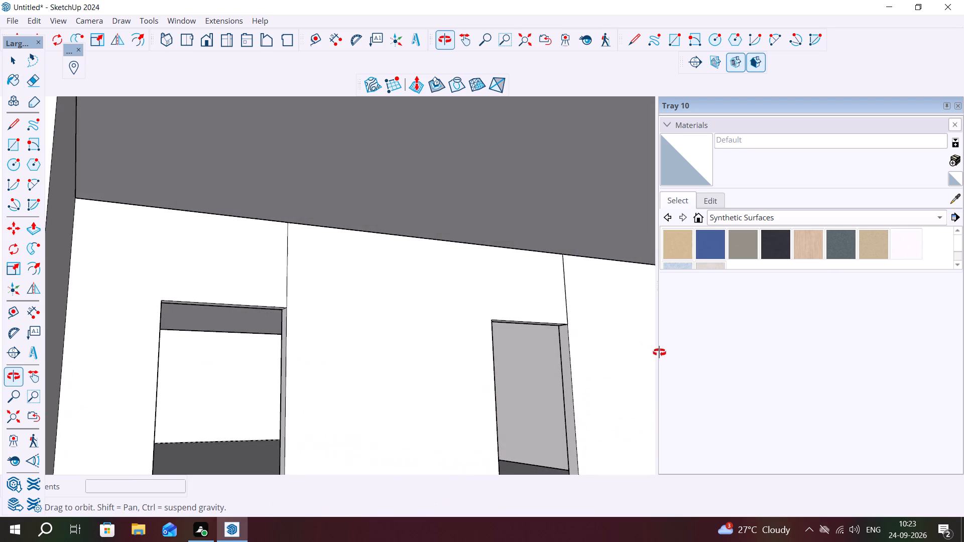
middle_click_drag(659, 352, 648, 352)
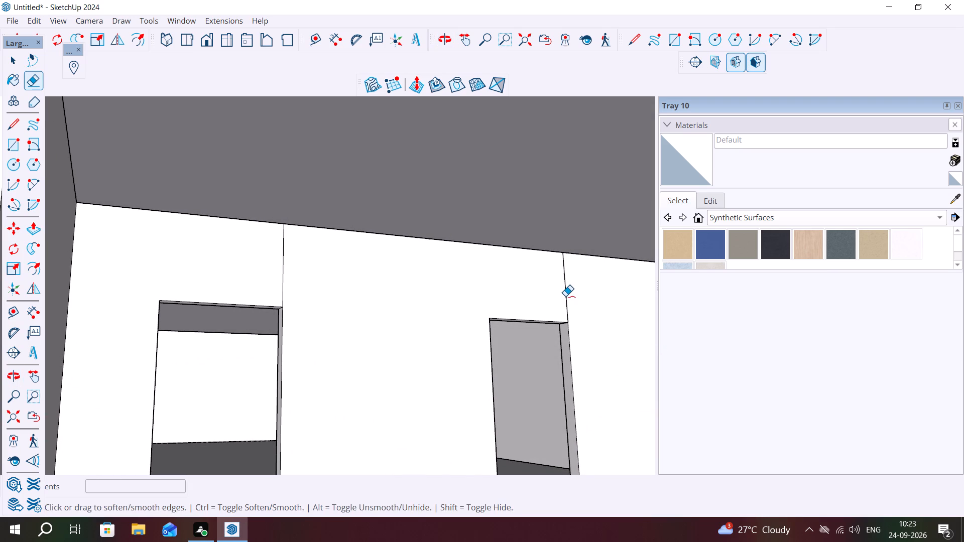
left_click(565, 296)
key("space")
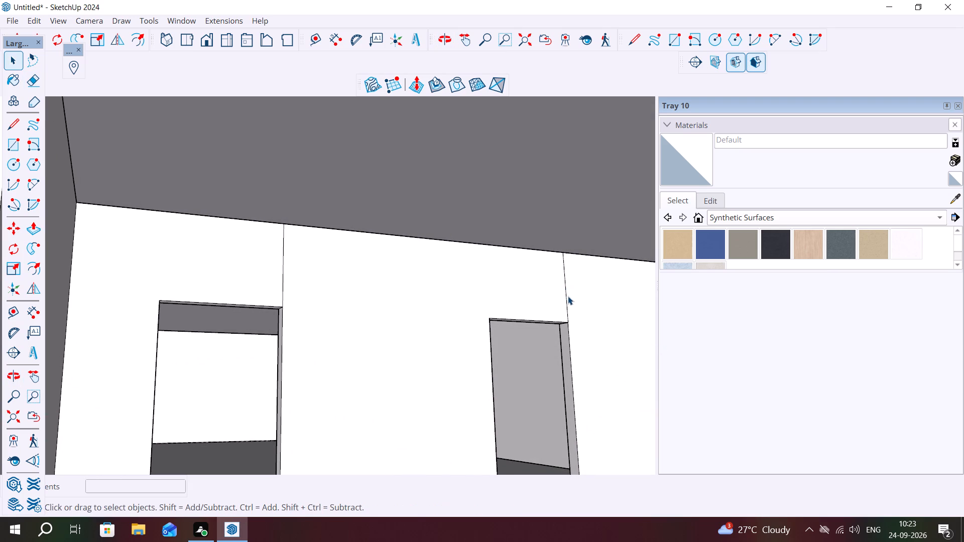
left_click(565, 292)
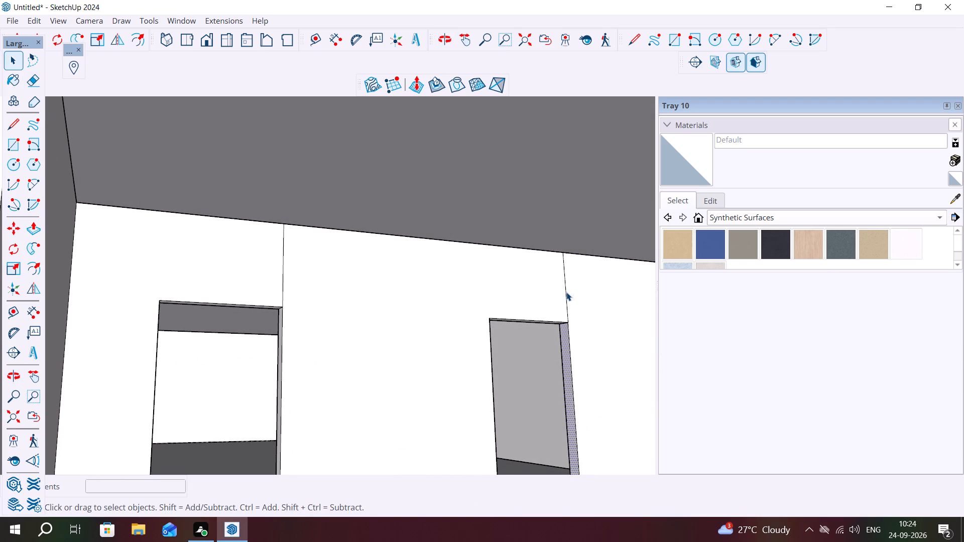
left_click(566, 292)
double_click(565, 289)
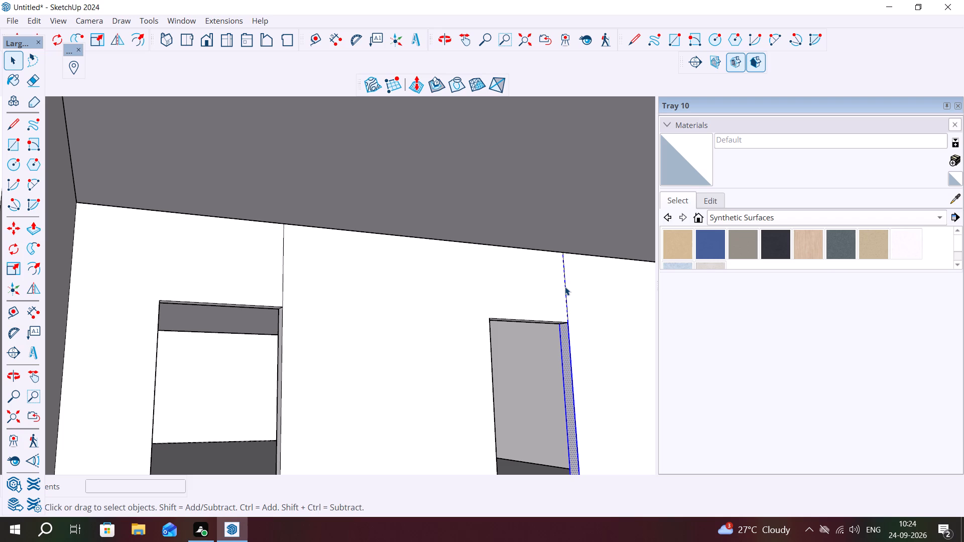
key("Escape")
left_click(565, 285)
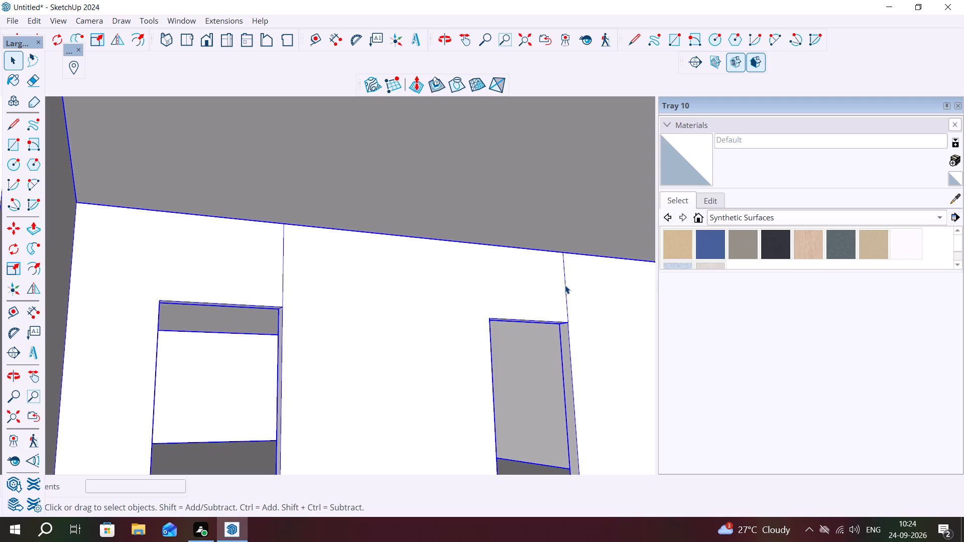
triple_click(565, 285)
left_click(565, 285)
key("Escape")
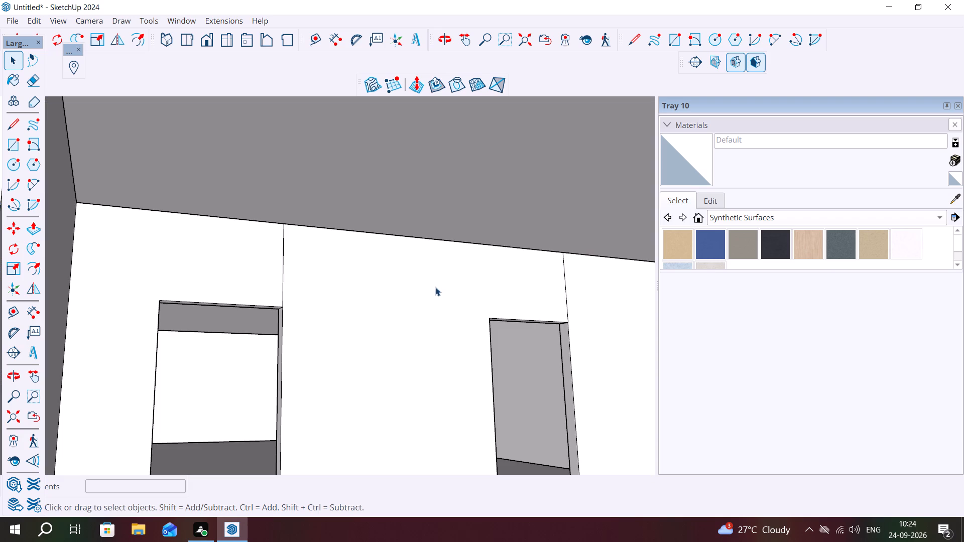
Erase the vertical seam line above the first lower-storey opening, undoing the first attempt and erasing it again.
middle_click_drag(555, 305, 337, 373)
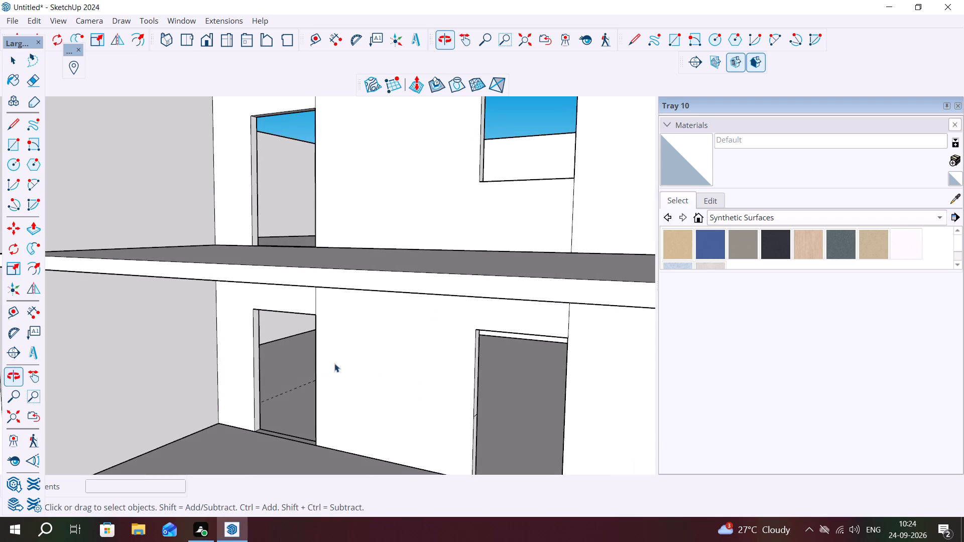
middle_click_drag(311, 286, 321, 253)
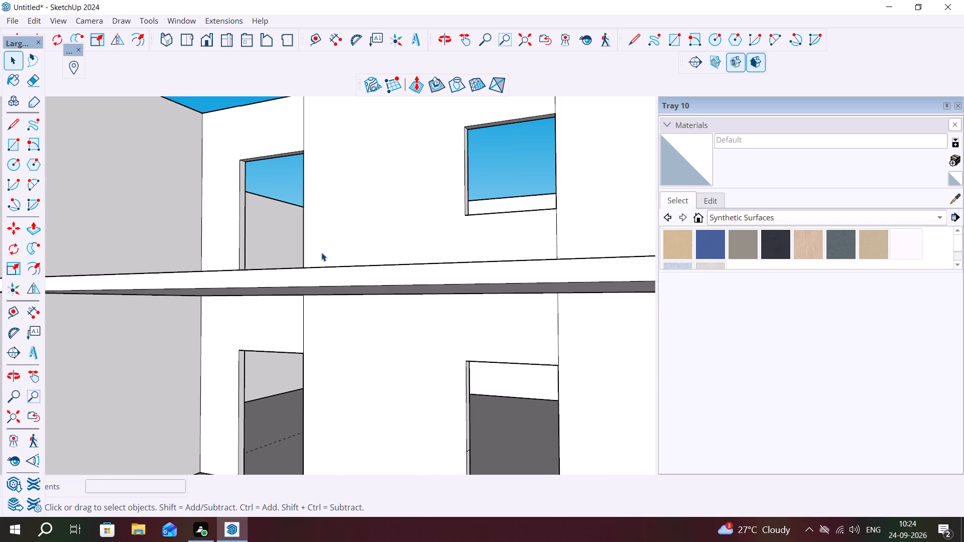
key("e")
scroll(296, 306, "up", 9)
left_click(314, 326)
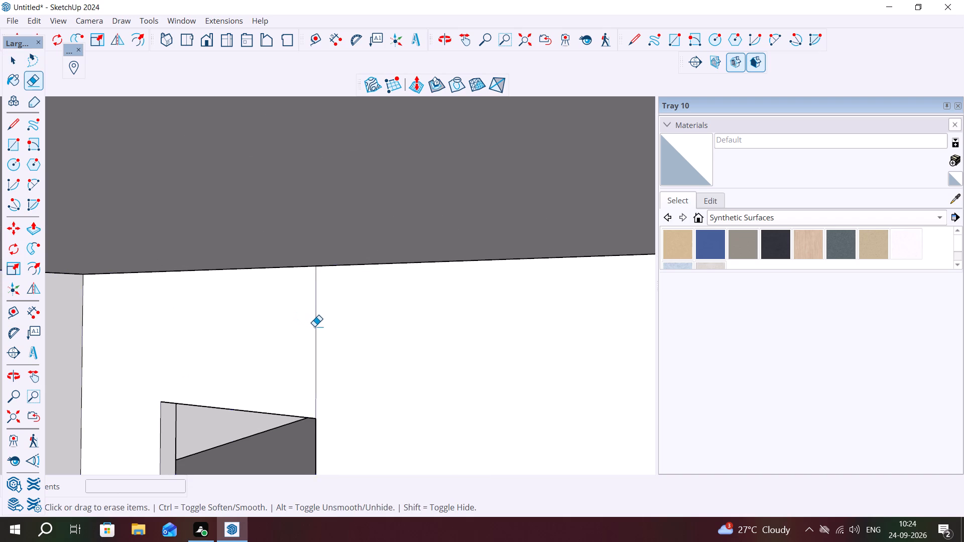
key("ctrl+z")
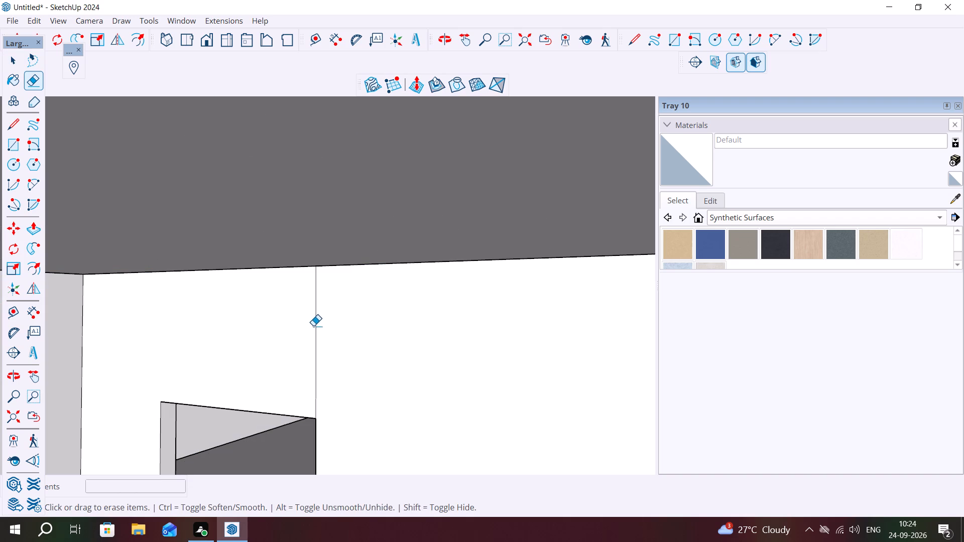
left_click(316, 327)
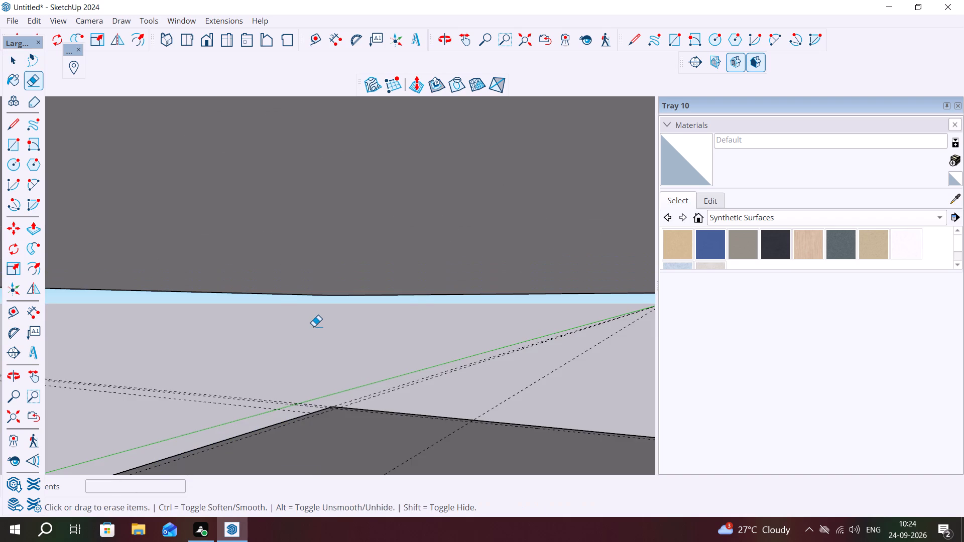
Undo the last erasure and delete the vertical seam line above the first lower-storey opening inside the wall group.
key("ctrl+z")
scroll(312, 325, "up", 3)
key("space")
left_click(317, 332)
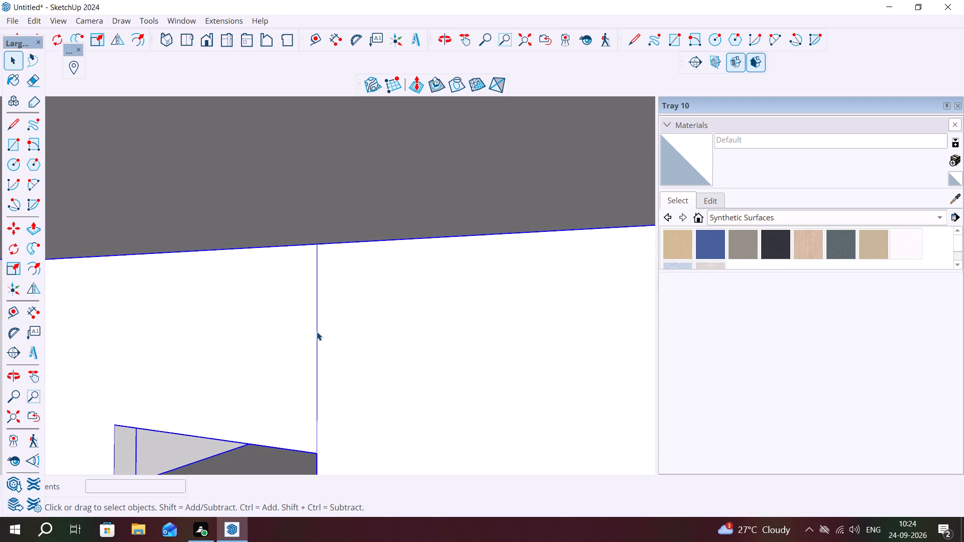
double_click(317, 332)
left_click(316, 330)
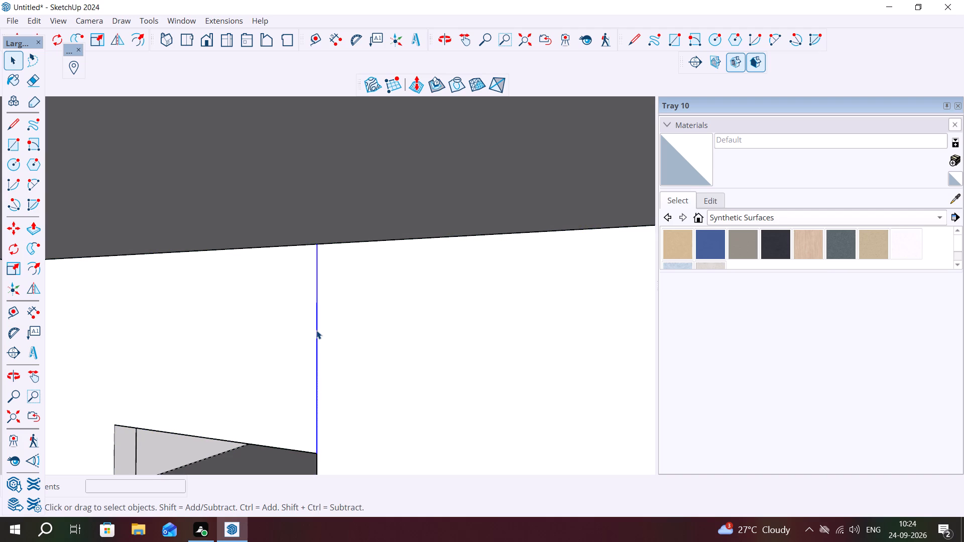
key("Delete")
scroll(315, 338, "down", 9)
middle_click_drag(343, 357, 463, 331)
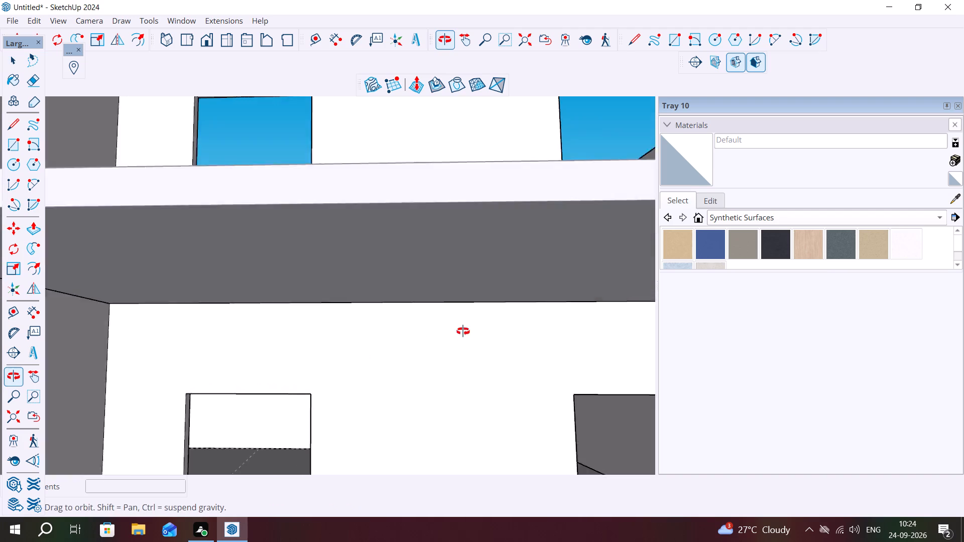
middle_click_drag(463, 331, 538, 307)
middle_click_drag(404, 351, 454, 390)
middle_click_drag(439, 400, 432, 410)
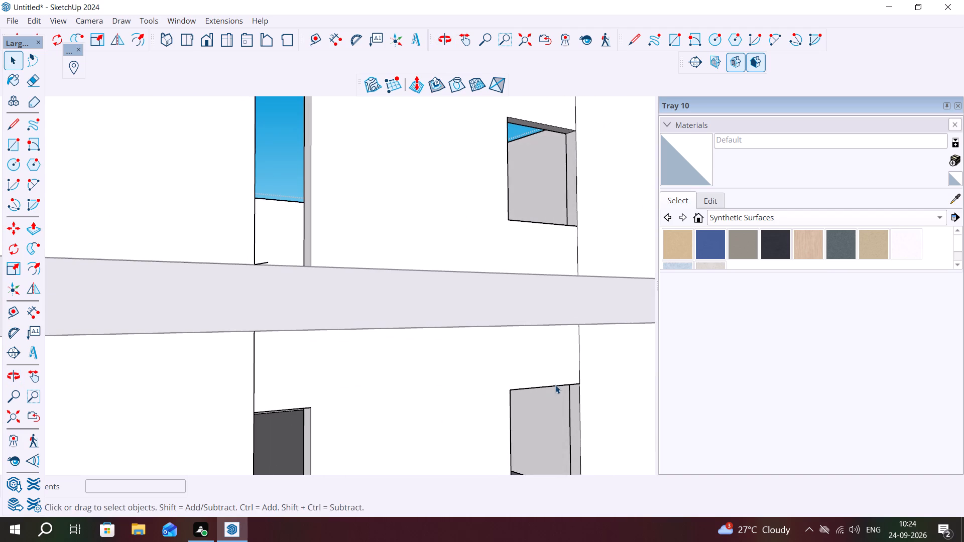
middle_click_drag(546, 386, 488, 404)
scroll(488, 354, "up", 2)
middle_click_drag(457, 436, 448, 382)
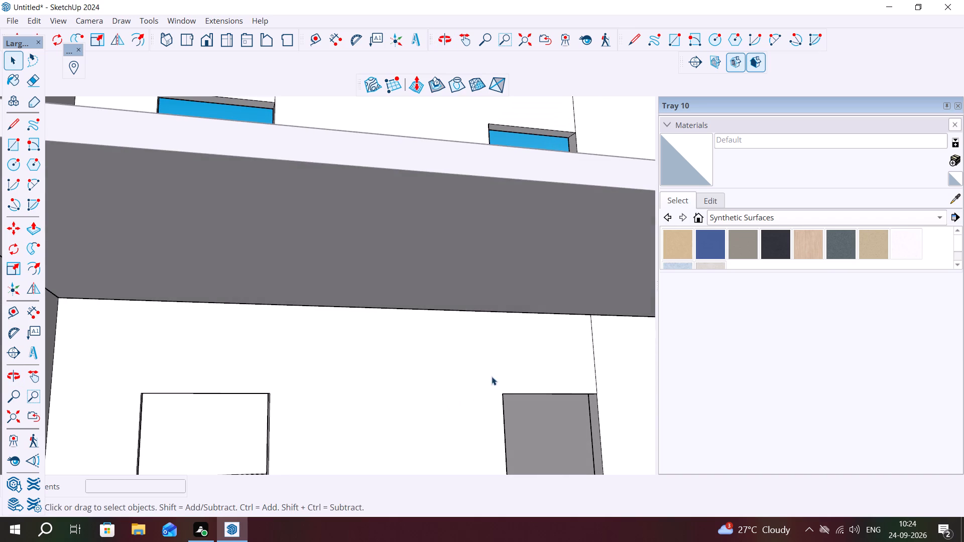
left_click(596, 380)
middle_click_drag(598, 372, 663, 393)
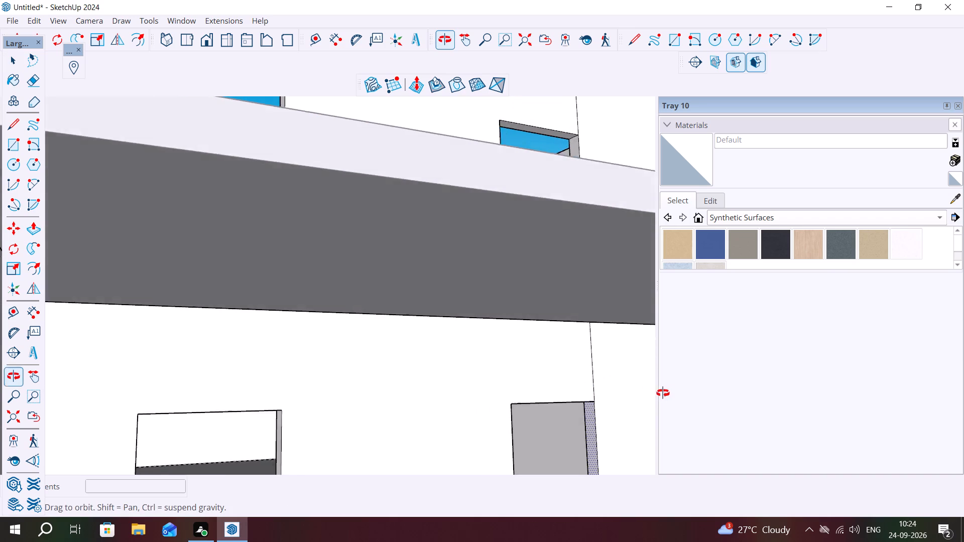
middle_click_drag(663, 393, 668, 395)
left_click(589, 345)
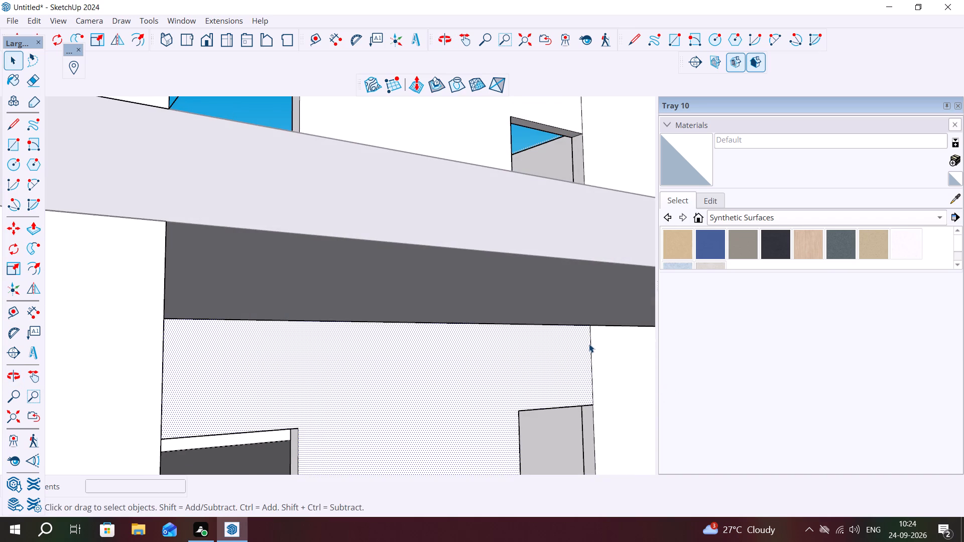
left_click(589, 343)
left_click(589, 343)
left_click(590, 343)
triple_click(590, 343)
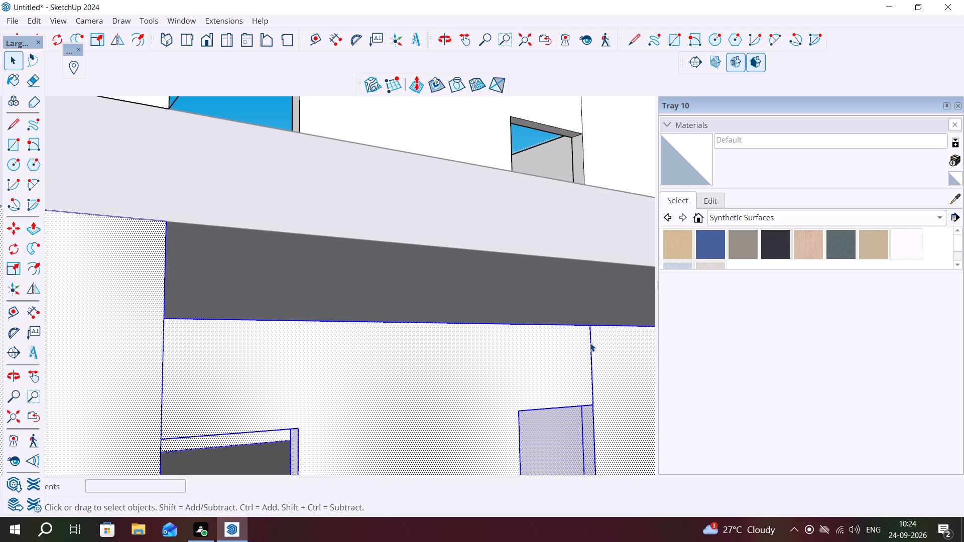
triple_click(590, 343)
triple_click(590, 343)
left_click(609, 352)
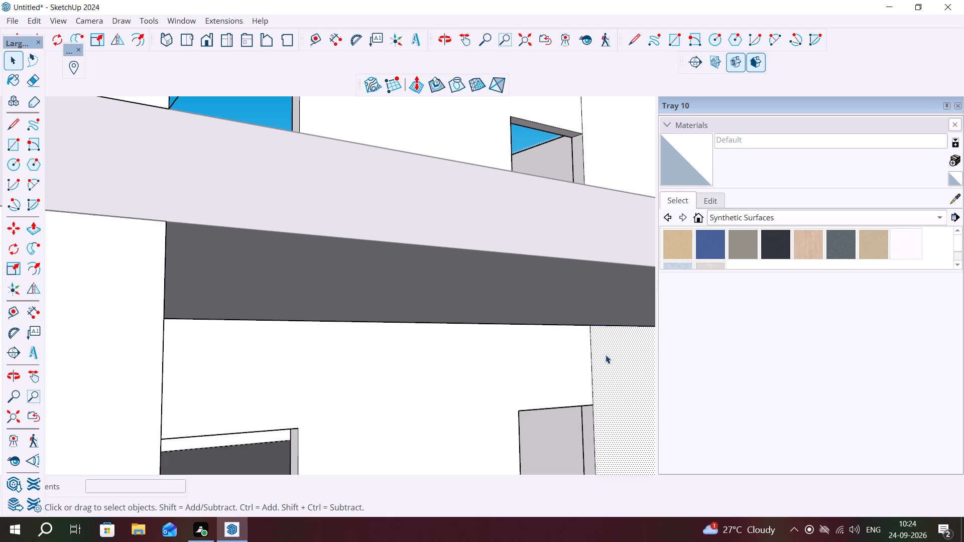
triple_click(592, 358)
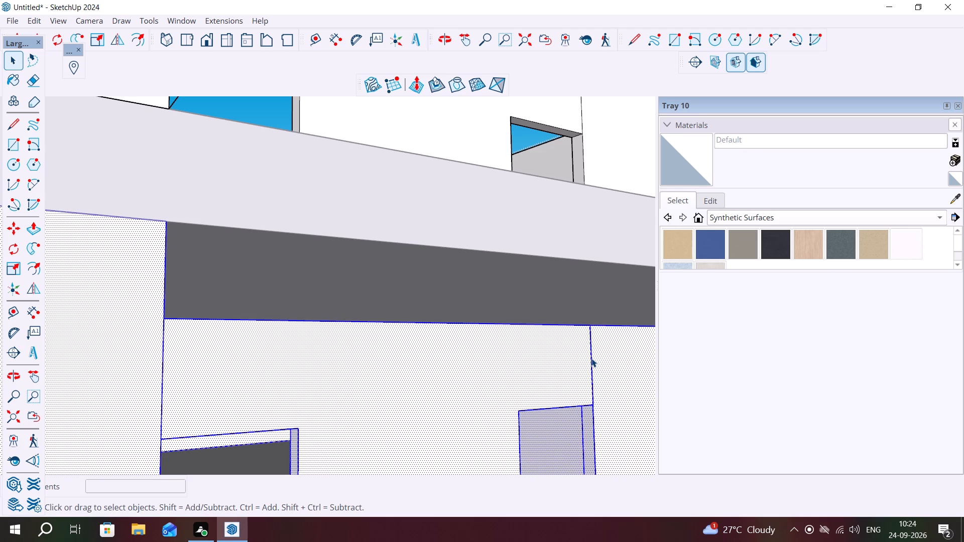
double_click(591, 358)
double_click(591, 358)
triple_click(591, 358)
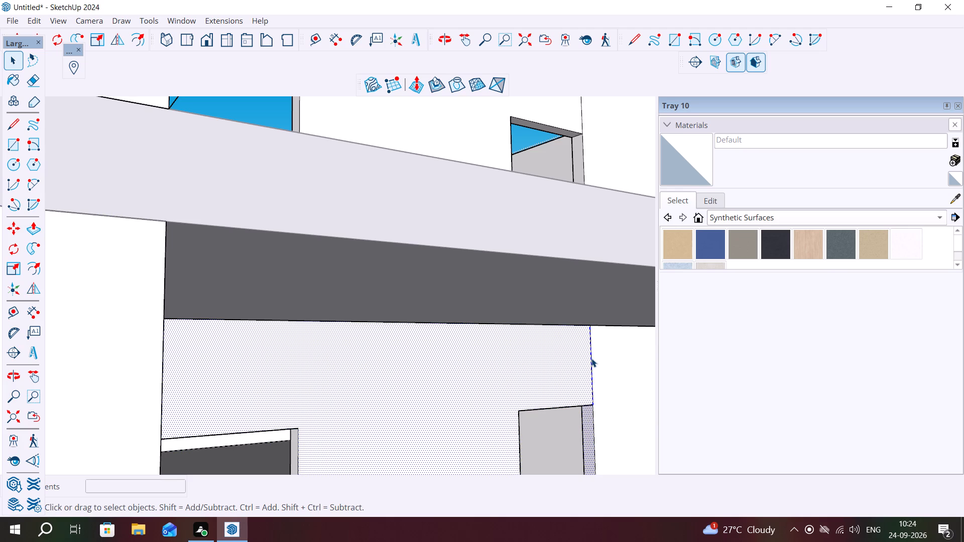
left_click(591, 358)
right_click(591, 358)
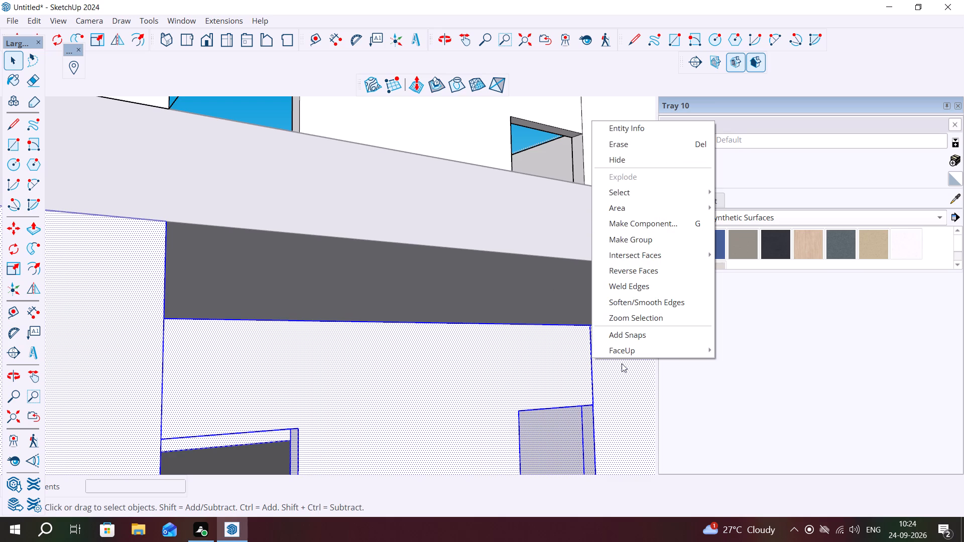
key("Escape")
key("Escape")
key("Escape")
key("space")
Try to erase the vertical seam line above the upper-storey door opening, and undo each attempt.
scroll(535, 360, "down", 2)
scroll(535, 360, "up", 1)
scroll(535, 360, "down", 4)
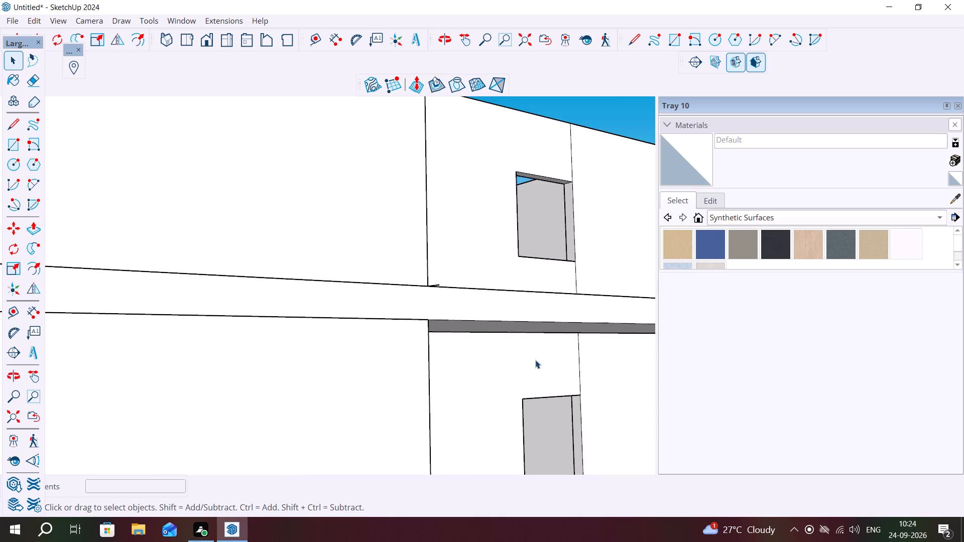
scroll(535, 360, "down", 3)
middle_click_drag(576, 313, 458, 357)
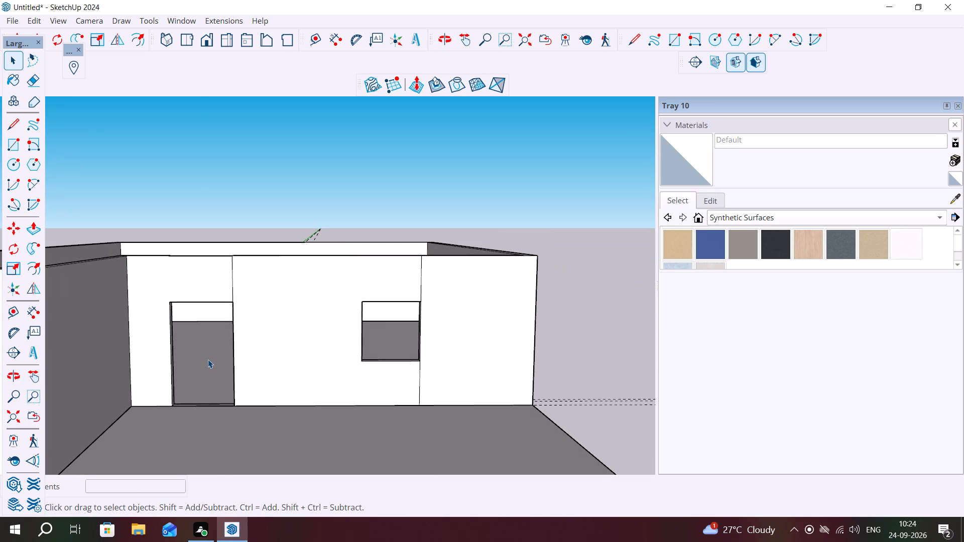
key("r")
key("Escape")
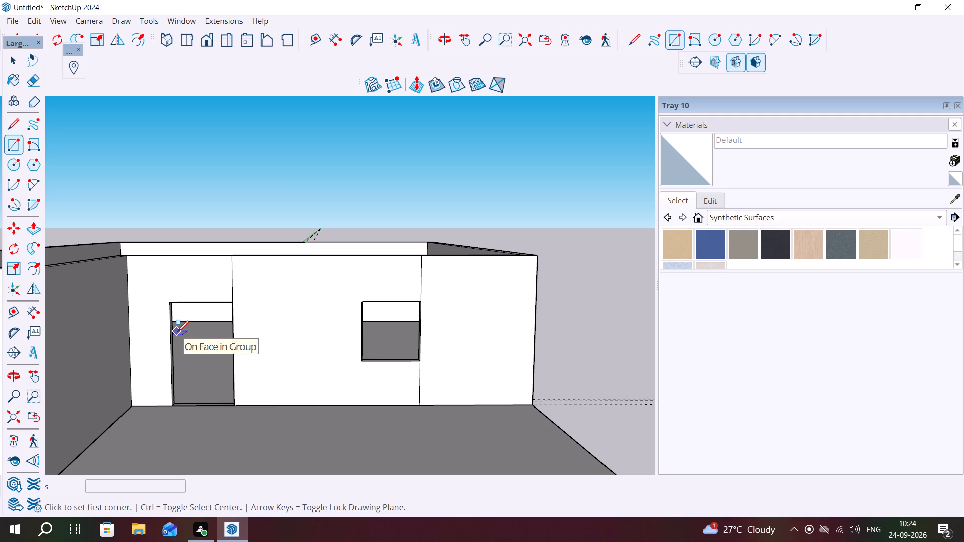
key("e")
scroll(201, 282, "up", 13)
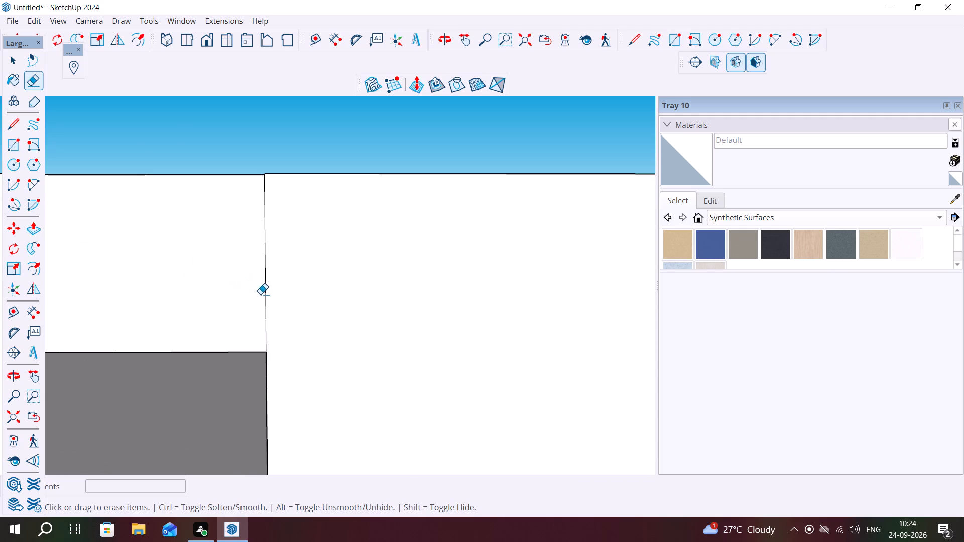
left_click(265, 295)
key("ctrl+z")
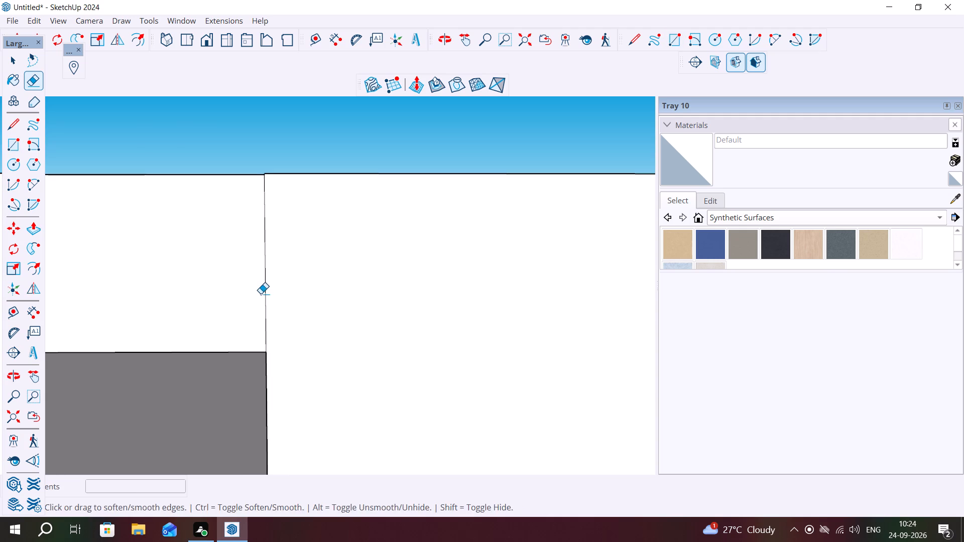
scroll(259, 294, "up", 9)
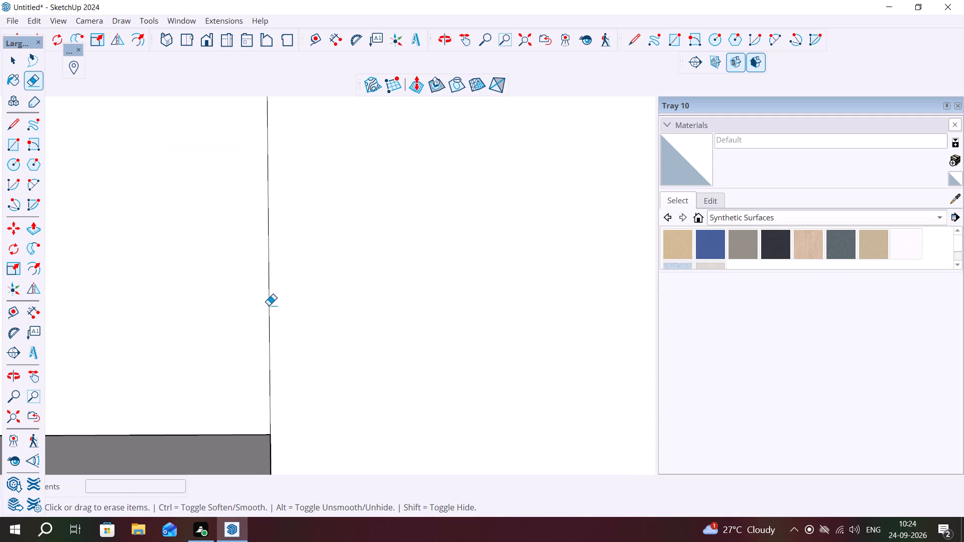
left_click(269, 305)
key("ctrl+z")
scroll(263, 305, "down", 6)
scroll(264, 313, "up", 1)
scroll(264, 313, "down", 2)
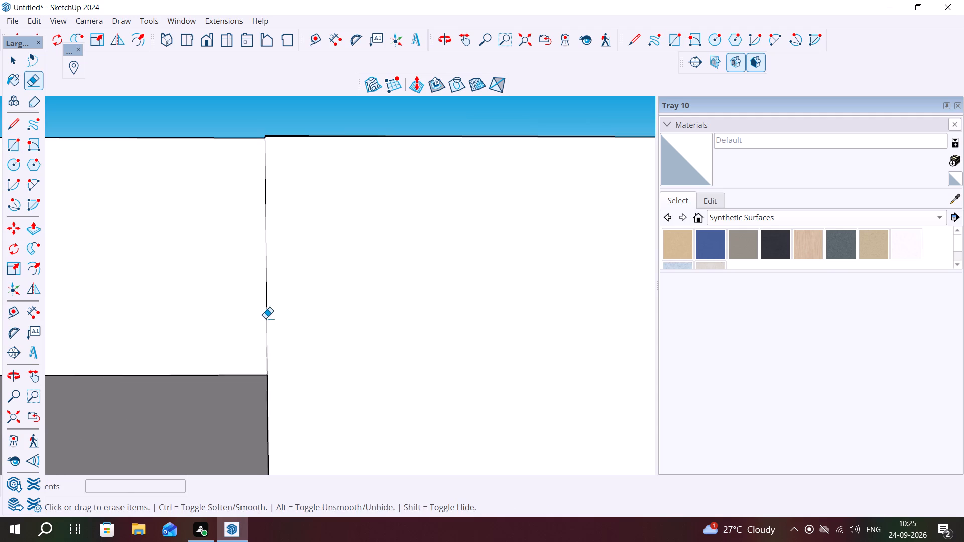
Inside the upper-storey wall group, Push/Pull the top face of the segment above the door about 1/4" to level it with the adjoining wall.
key("space")
left_click(267, 311)
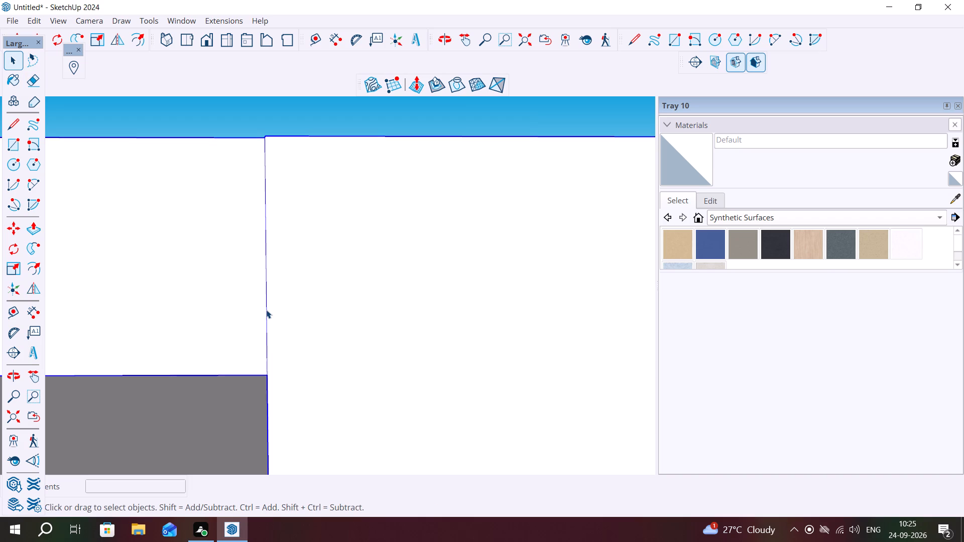
double_click(266, 310)
left_click(266, 310)
triple_click(266, 310)
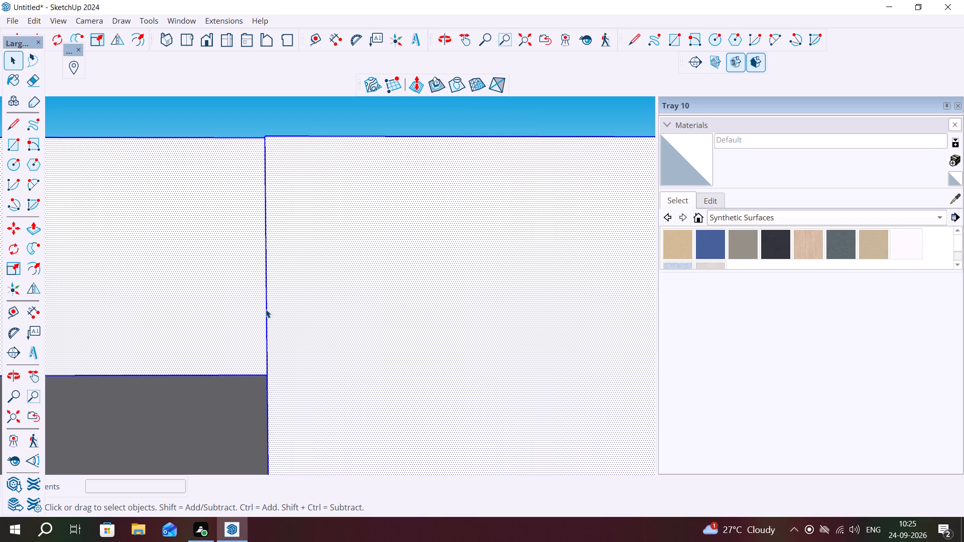
triple_click(266, 309)
middle_click_drag(265, 305, 293, 403)
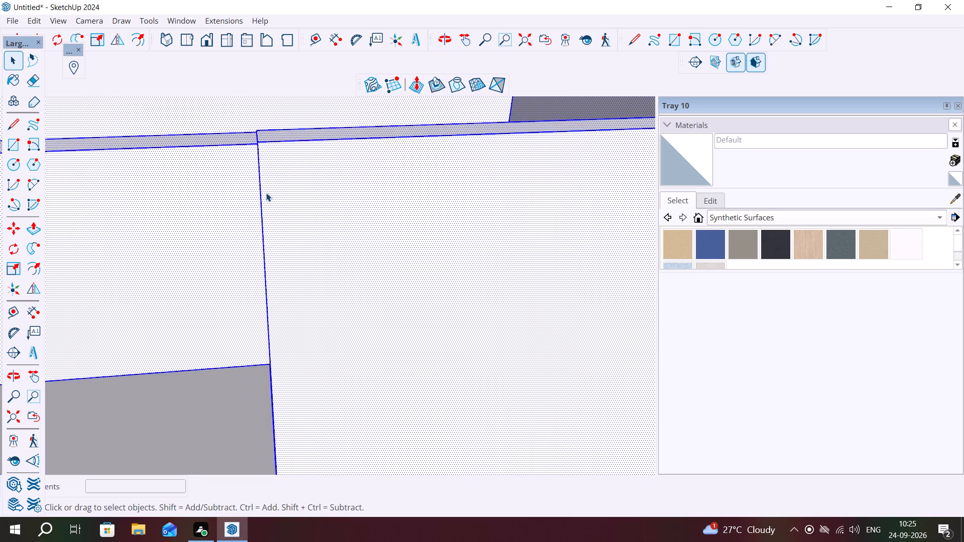
scroll(286, 120, "down", 3)
scroll(294, 114, "up", 1)
middle_click_drag(304, 112, 357, 200)
scroll(357, 200, "down", 3)
scroll(357, 186, "up", 1)
scroll(357, 186, "down", 1)
scroll(357, 186, "up", 1)
scroll(357, 186, "down", 5)
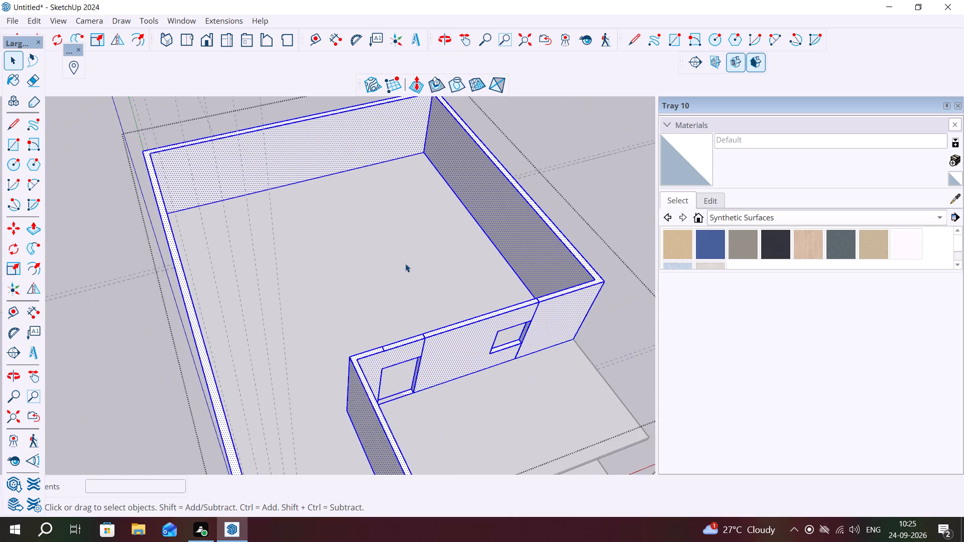
scroll(403, 267, "down", 3)
scroll(397, 320, "up", 9)
middle_click_drag(384, 324, 343, 335)
scroll(348, 343, "up", 9)
key("space")
left_click(297, 308)
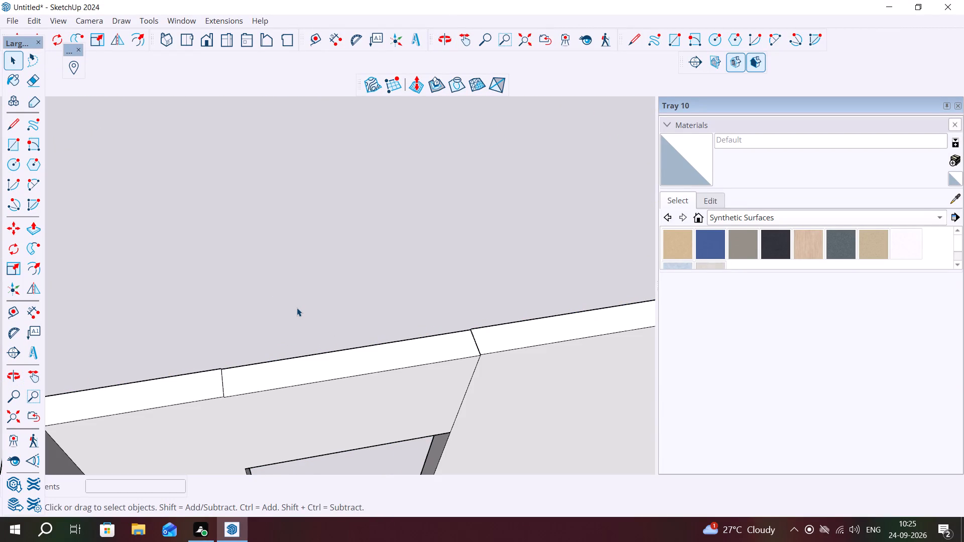
key("o")
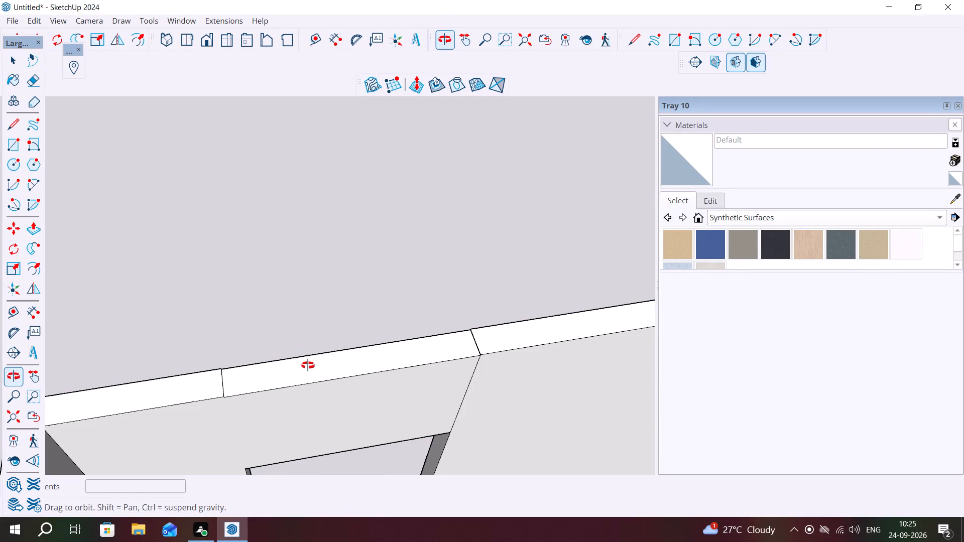
key("p")
left_click(307, 361)
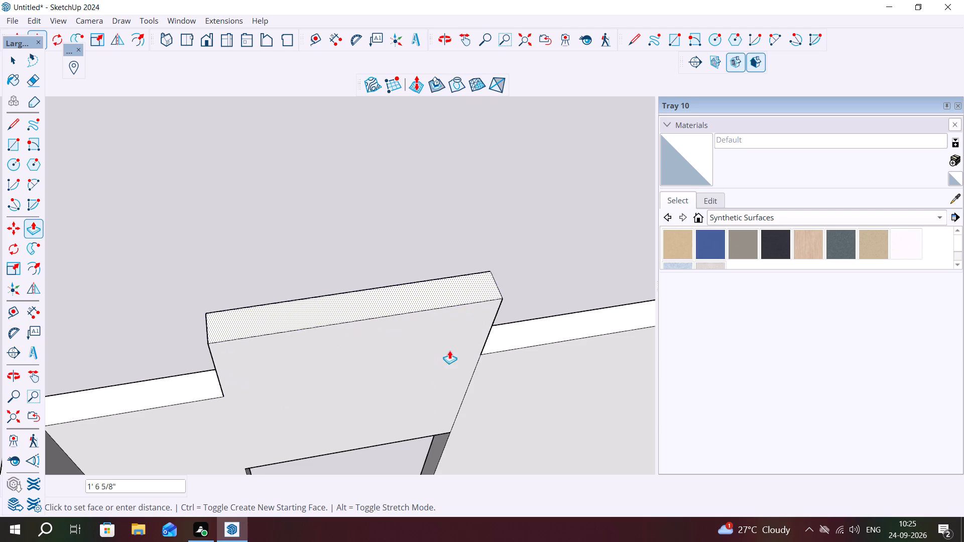
left_click(483, 355)
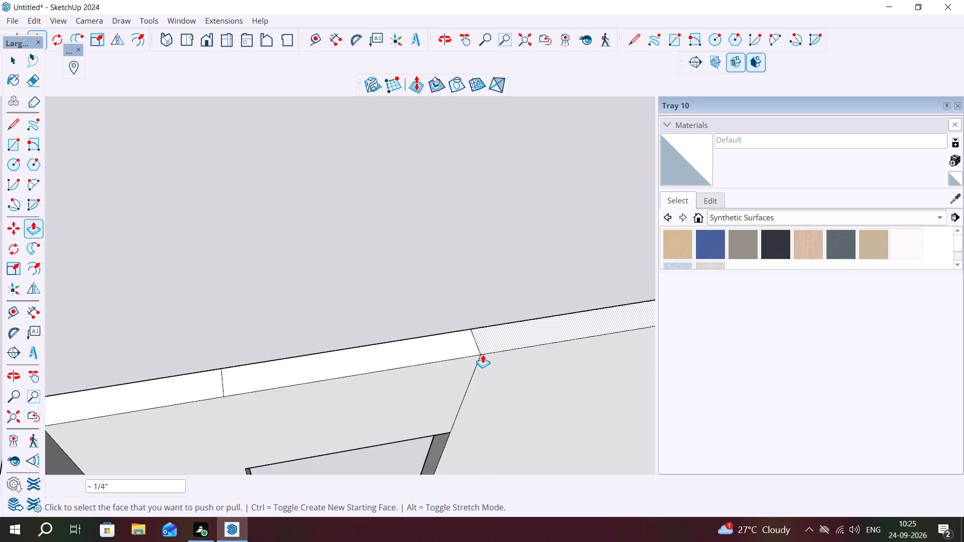
middle_click_drag(467, 362, 433, 336)
key("Escape")
key("space")
key("space")
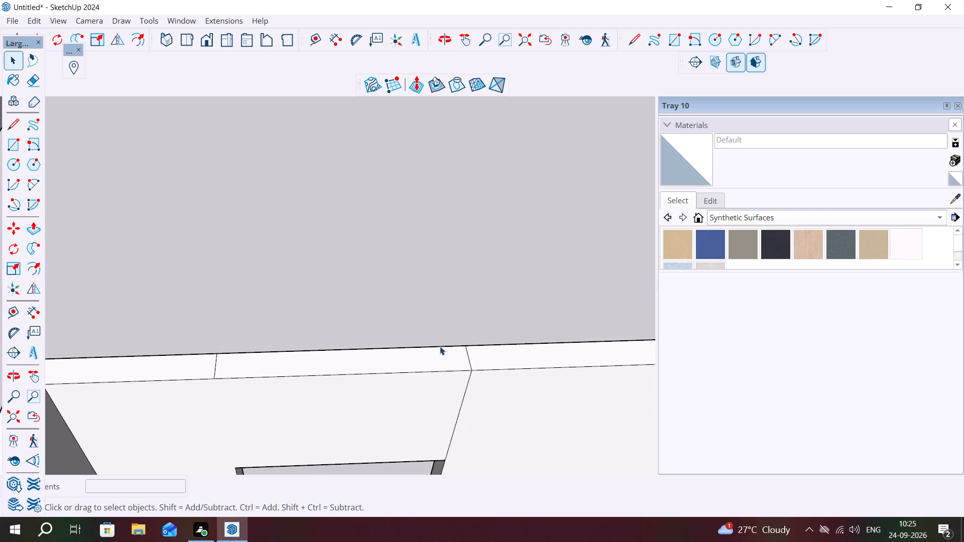
Erase the vertical seam above the upper-storey door opening and the two seam lines across the wall top there.
key("e")
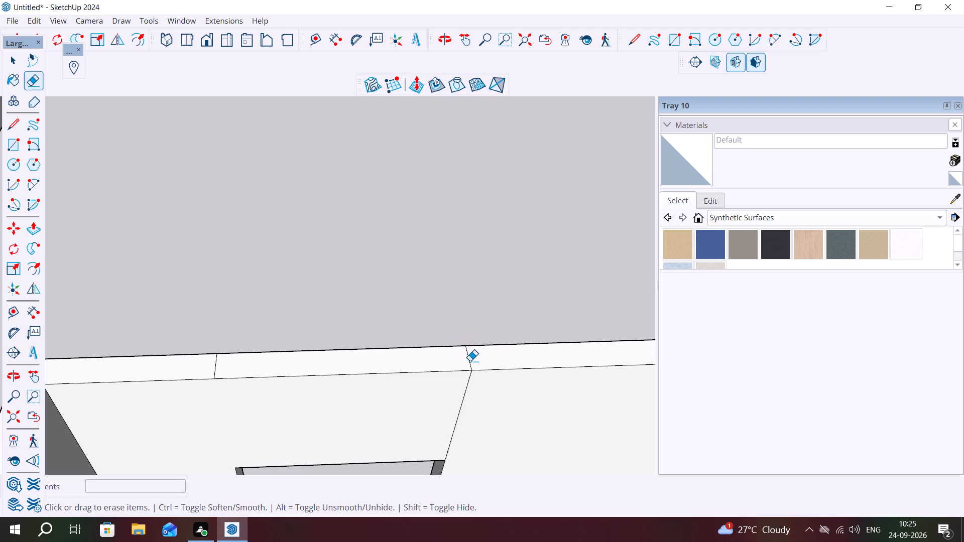
left_click(469, 361)
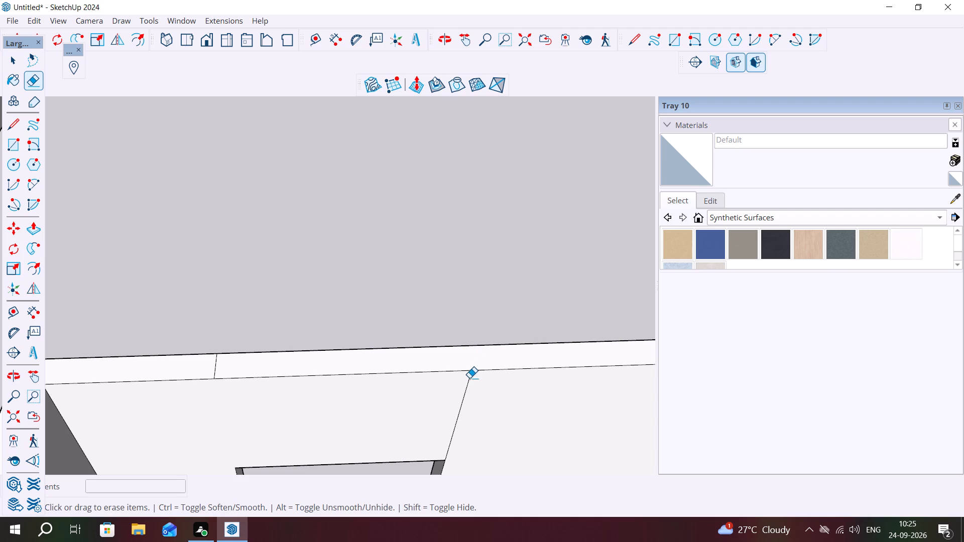
left_click(469, 376)
scroll(362, 357, "down", 4)
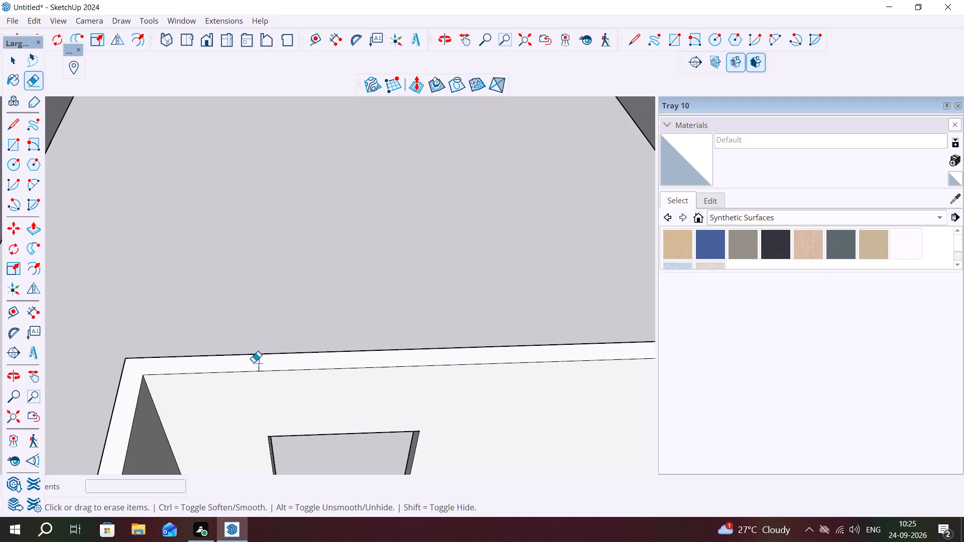
left_click(259, 362)
Erase the seam line across the top of the upper-storey wall beside the window opening.
scroll(152, 347, "down", 8)
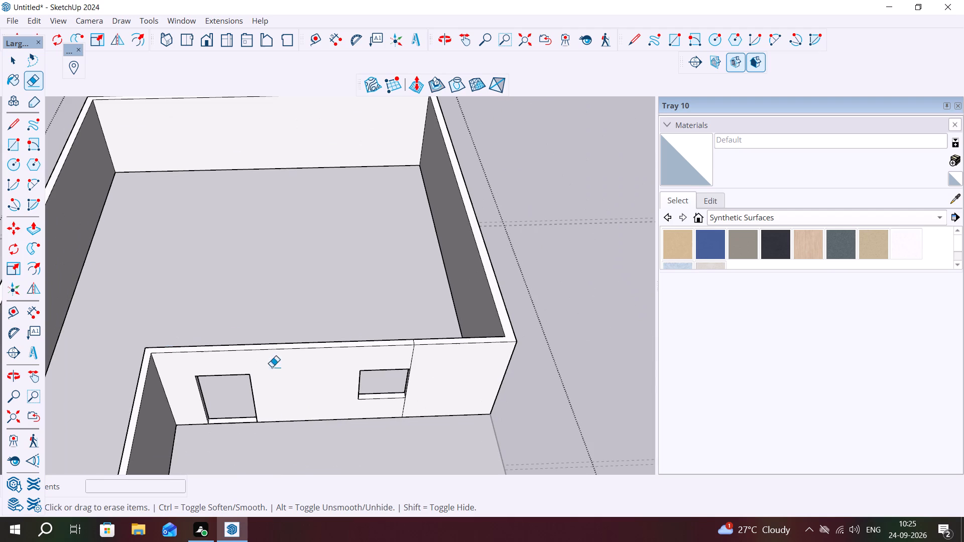
scroll(412, 340, "up", 8)
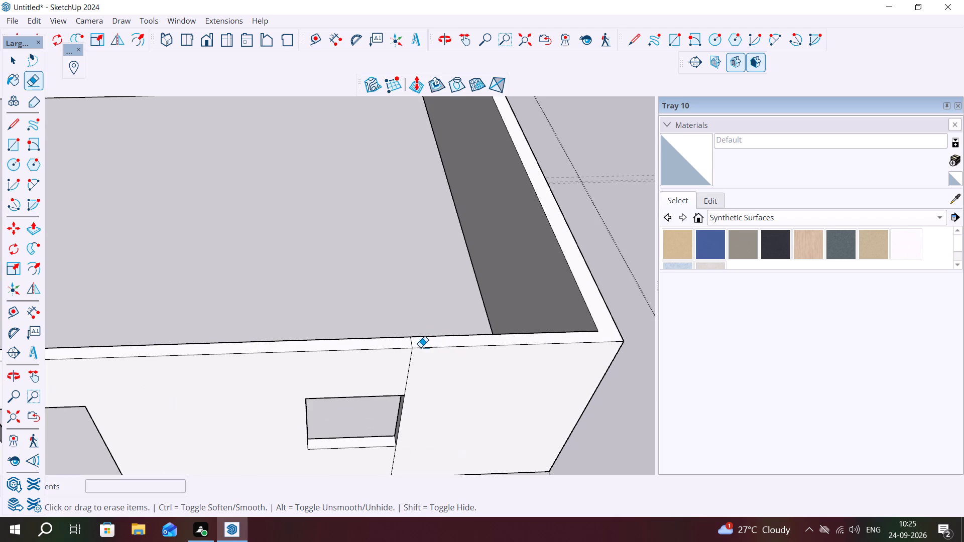
left_click(411, 341)
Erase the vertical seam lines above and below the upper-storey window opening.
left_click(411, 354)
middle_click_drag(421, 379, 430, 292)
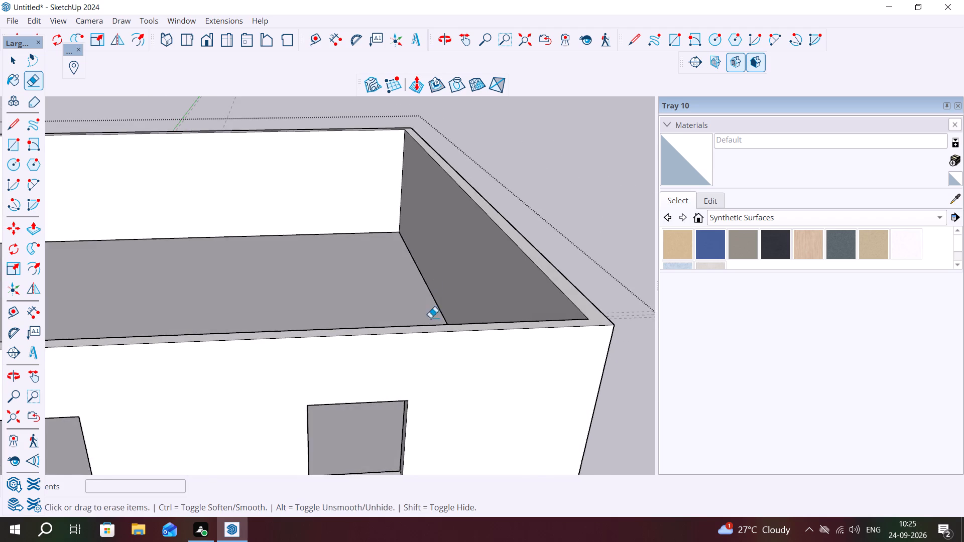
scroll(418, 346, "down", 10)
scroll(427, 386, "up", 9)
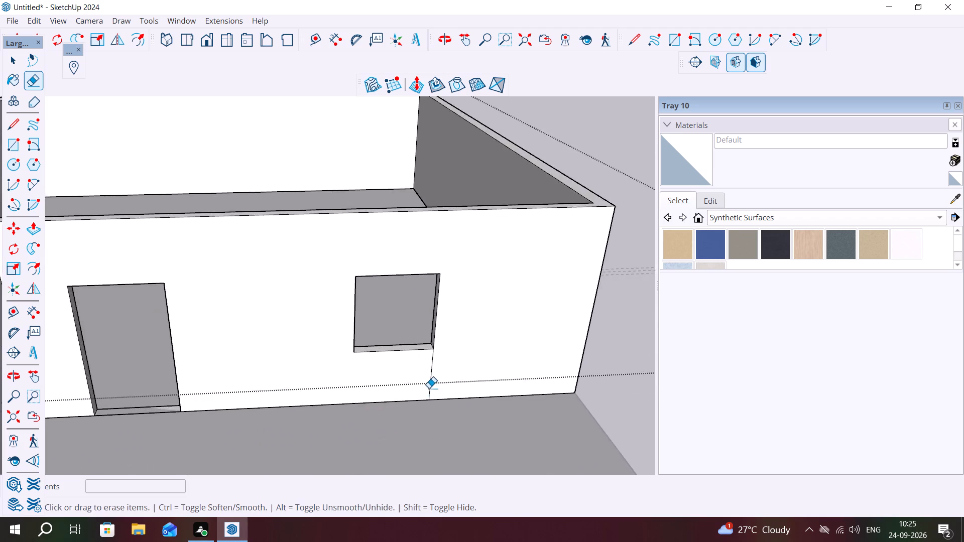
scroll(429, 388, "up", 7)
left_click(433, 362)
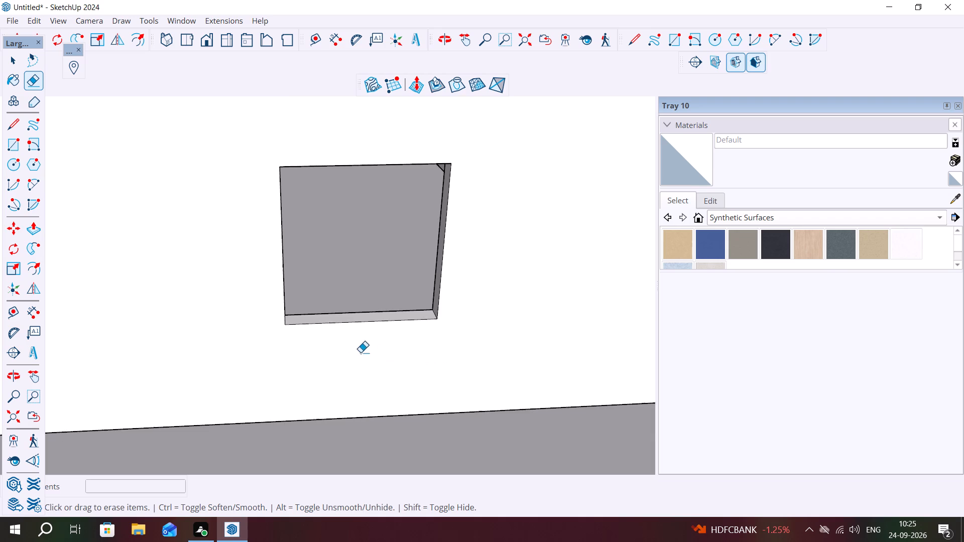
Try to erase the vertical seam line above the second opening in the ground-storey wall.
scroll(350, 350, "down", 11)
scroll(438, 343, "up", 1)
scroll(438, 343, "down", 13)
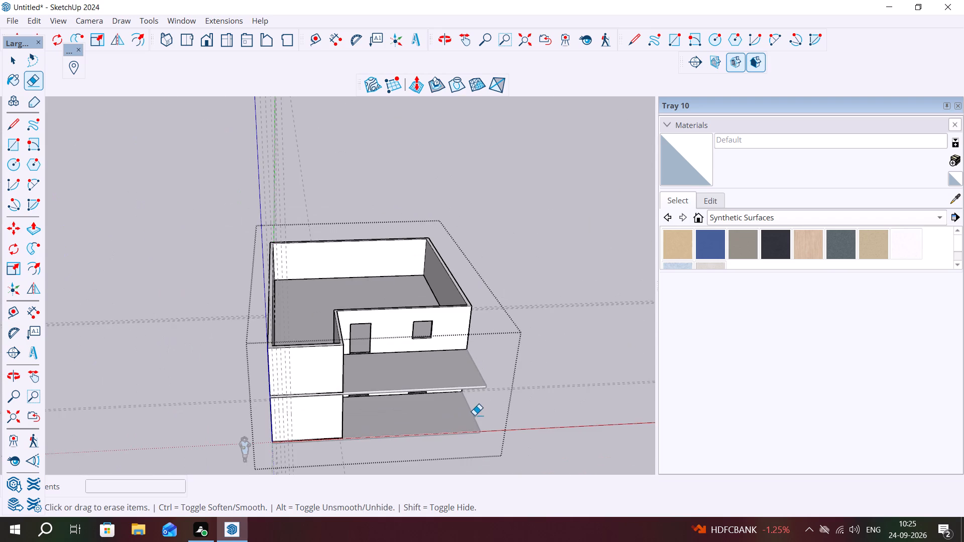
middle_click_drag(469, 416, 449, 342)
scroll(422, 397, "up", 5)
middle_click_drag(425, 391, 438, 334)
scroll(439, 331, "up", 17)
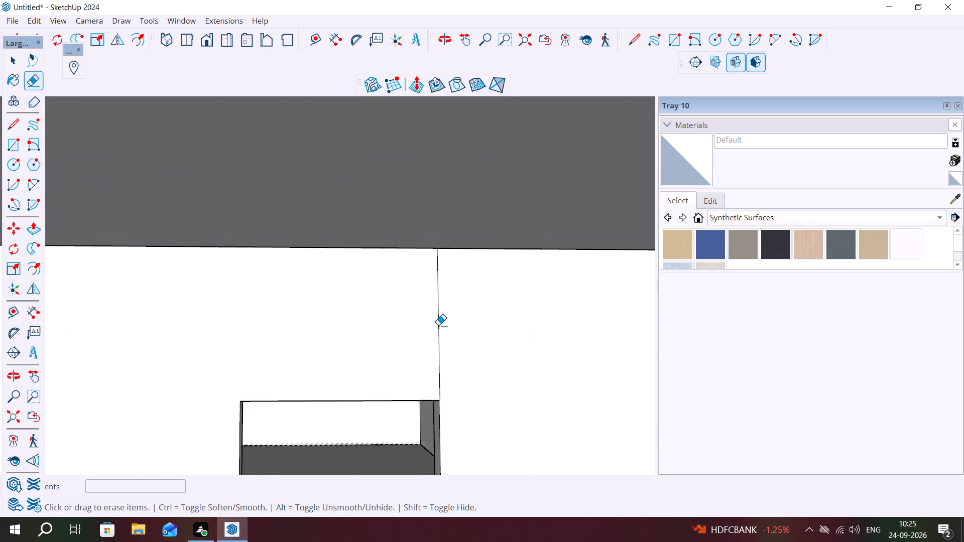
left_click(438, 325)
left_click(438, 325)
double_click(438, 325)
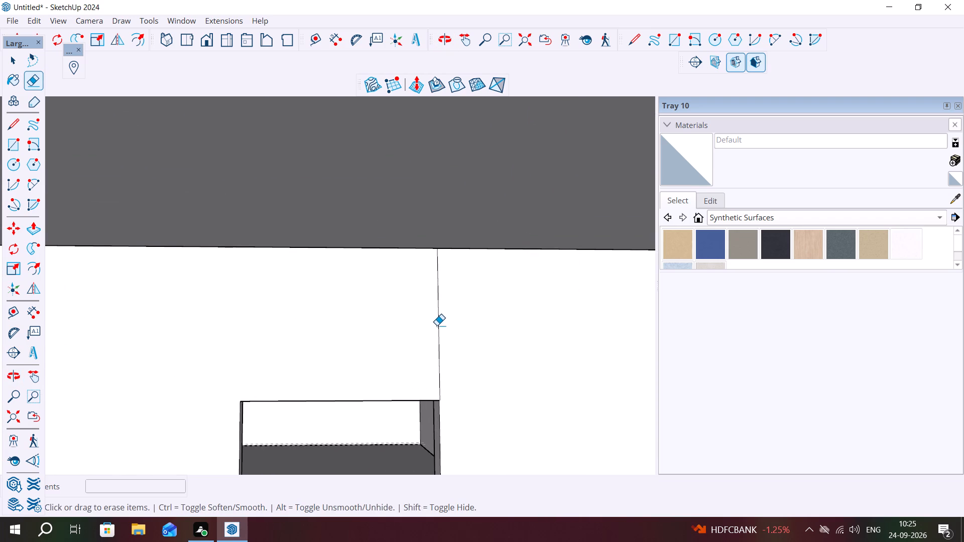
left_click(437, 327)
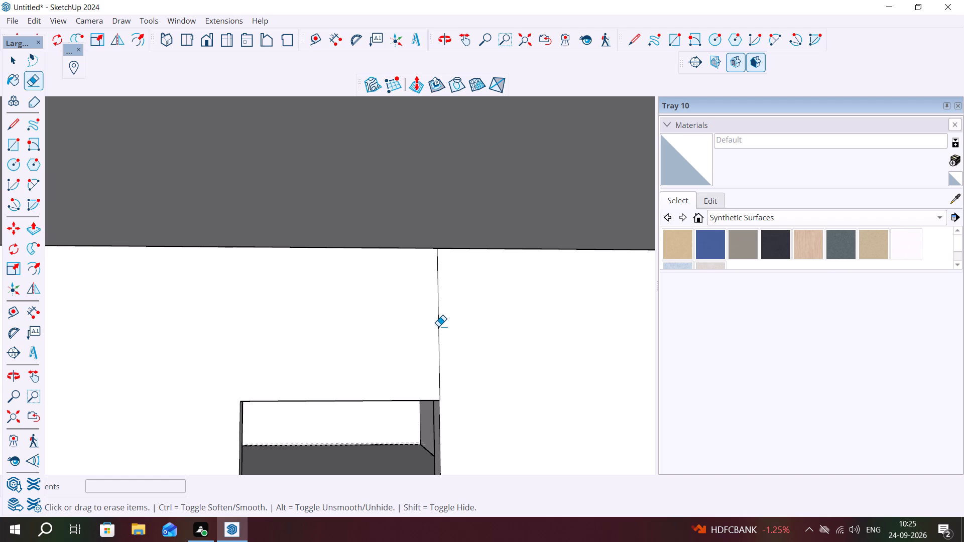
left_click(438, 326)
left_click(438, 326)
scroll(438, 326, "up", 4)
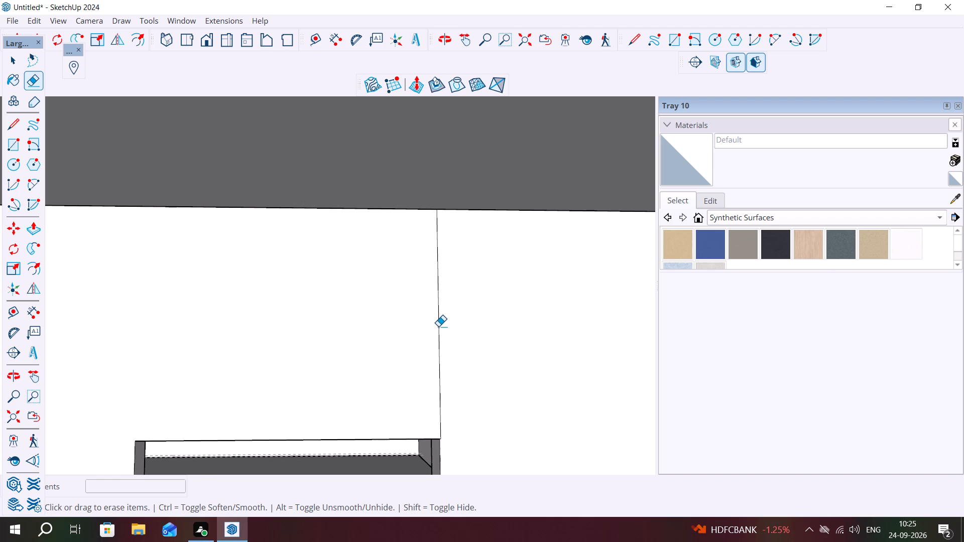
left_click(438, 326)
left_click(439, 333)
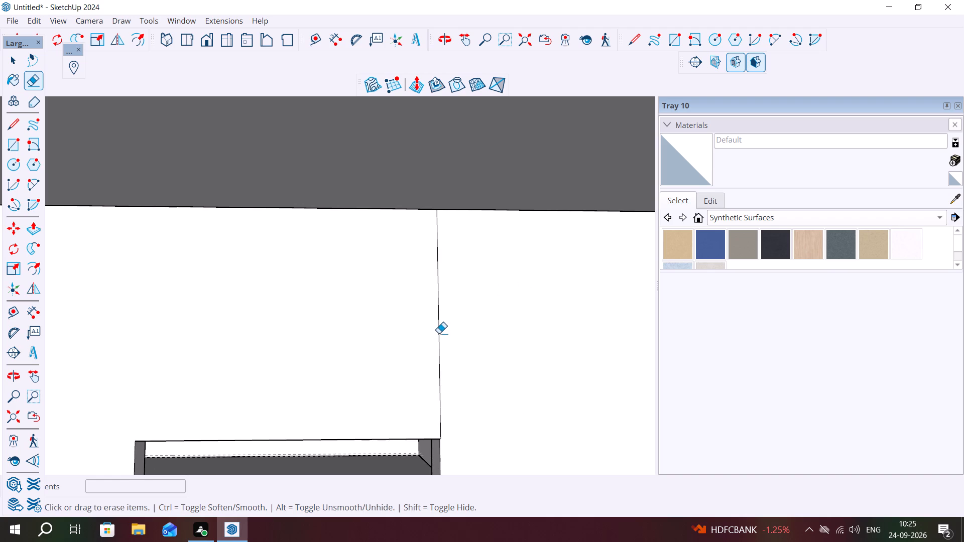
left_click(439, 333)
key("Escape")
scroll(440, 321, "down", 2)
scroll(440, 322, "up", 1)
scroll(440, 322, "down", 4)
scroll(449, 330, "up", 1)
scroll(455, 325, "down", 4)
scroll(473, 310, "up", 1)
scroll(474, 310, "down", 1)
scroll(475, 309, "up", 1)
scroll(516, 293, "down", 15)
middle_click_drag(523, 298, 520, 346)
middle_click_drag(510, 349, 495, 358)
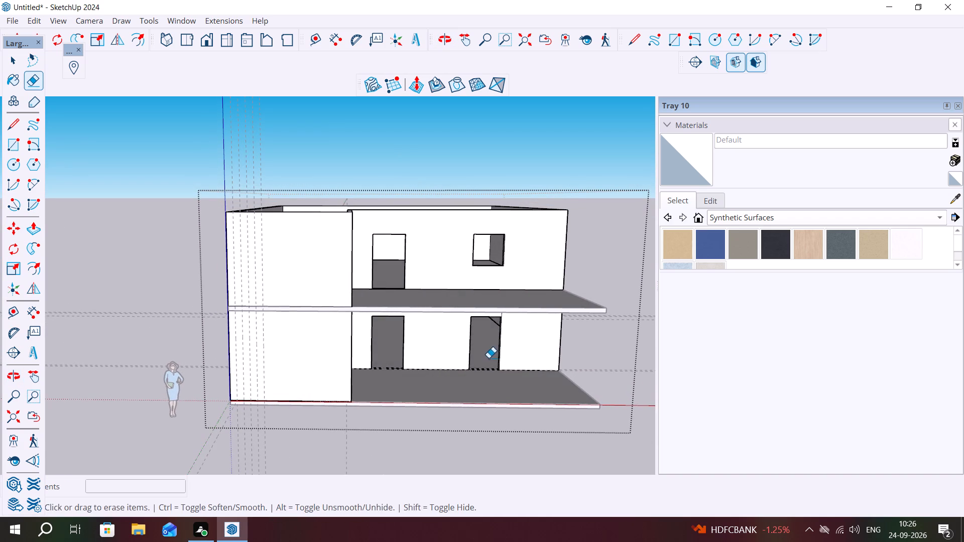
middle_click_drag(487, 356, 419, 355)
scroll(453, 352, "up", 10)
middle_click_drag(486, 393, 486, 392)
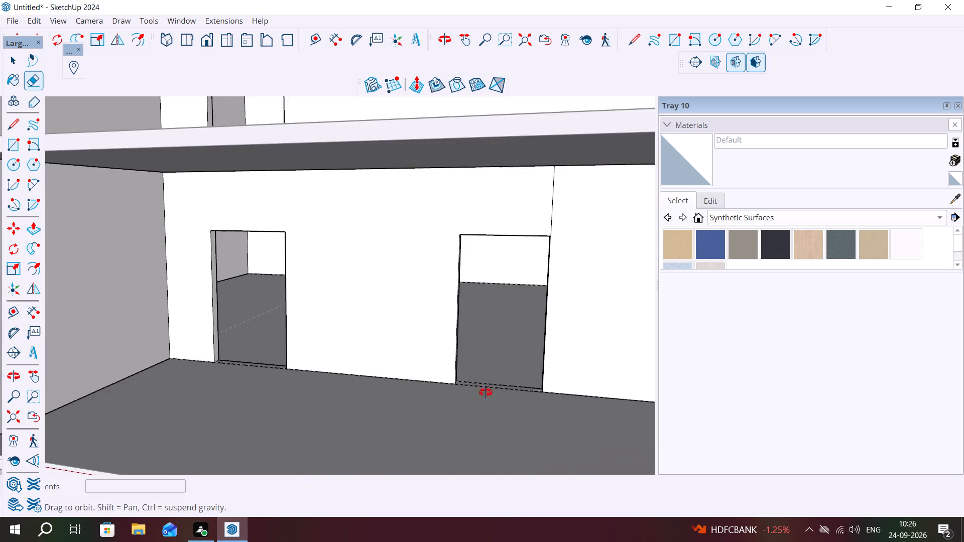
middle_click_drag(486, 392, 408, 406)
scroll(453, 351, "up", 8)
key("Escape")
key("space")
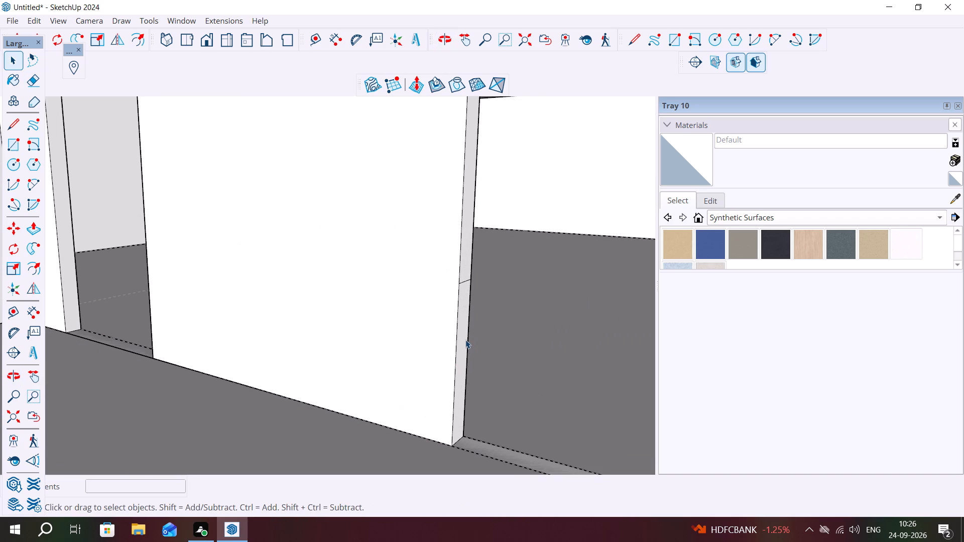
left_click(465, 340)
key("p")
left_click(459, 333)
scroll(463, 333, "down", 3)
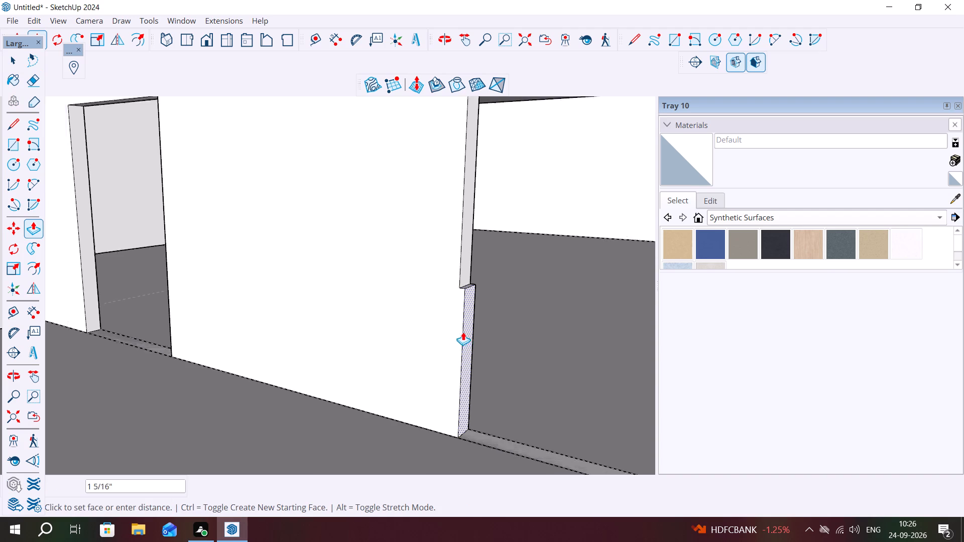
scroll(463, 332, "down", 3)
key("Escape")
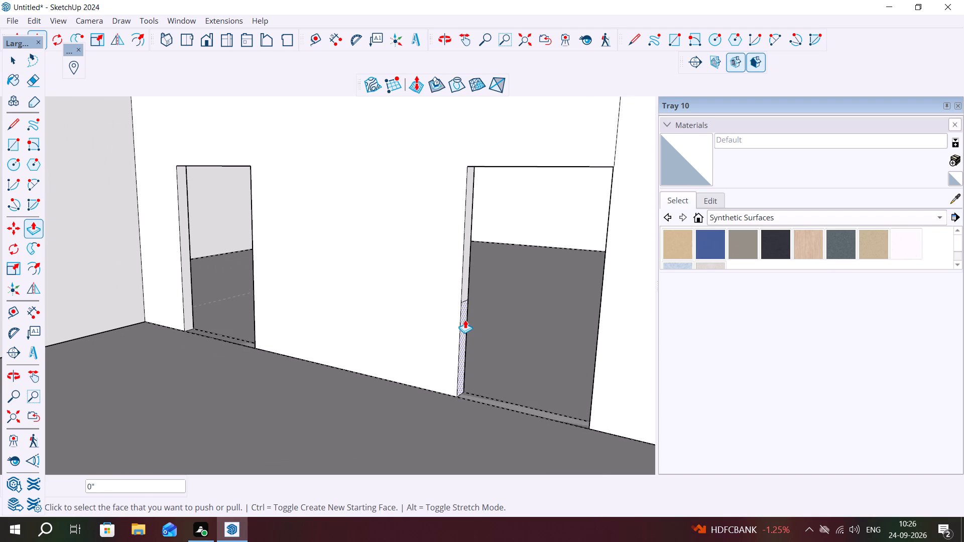
Undo the recent seam erasures and wall edits back to before the wall above the second ground-storey opening was filled.
scroll(619, 146, "up", 6)
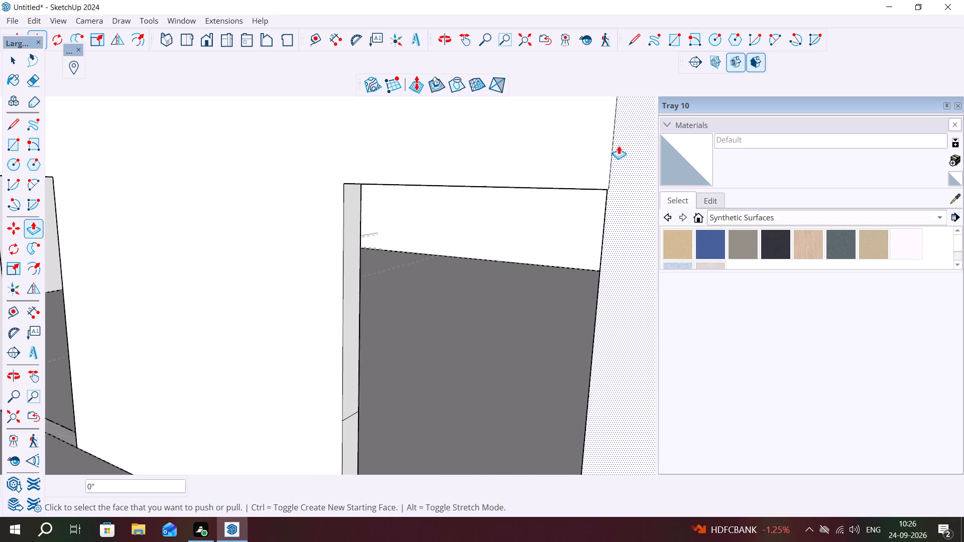
scroll(619, 146, "up", 3)
scroll(618, 146, "down", 1)
scroll(618, 146, "up", 2)
key("ctrl+z")
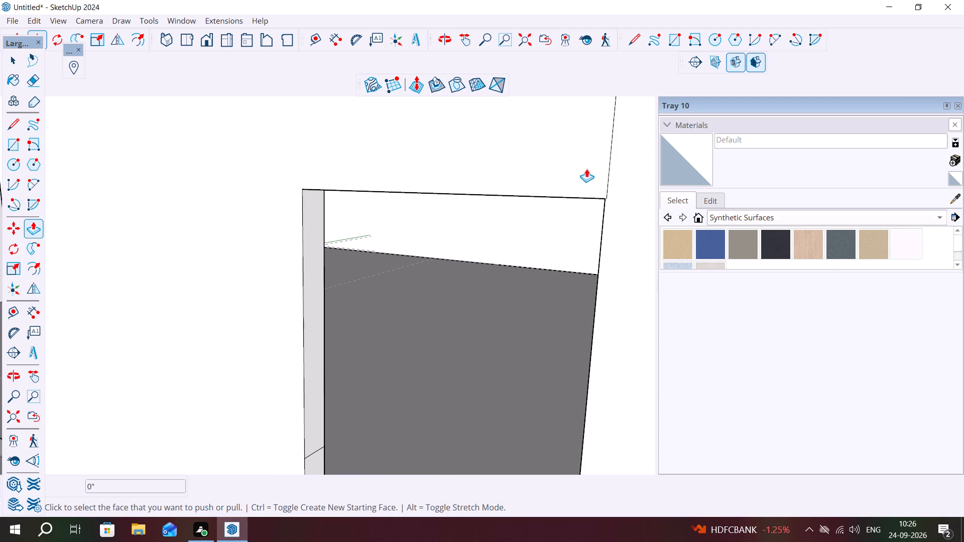
key("ctrl+z")
key("ctrl+z")
scroll(544, 249, "down", 4)
key("ctrl+z")
key("ctrl+z")
key("ctrl+z")
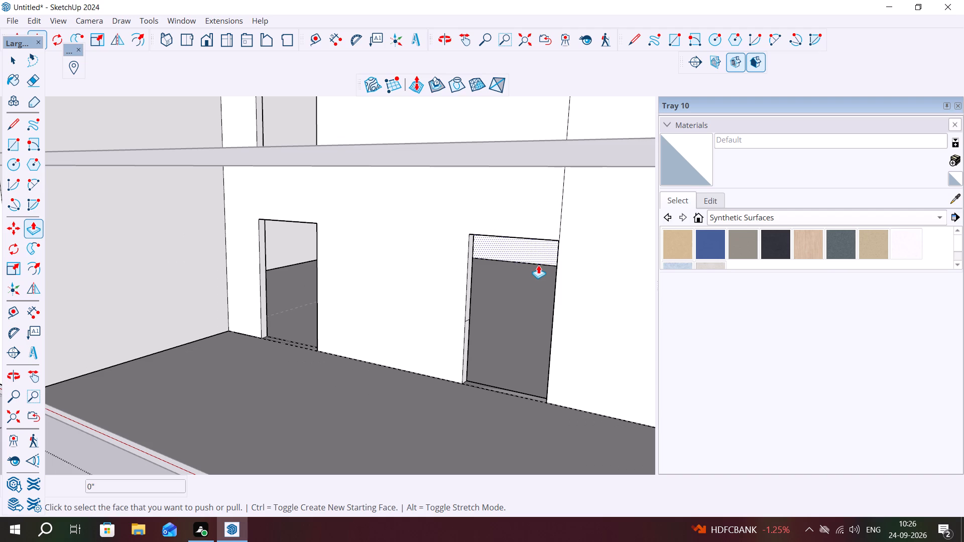
key("space")
key("ctrl+z")
key("ctrl+z")
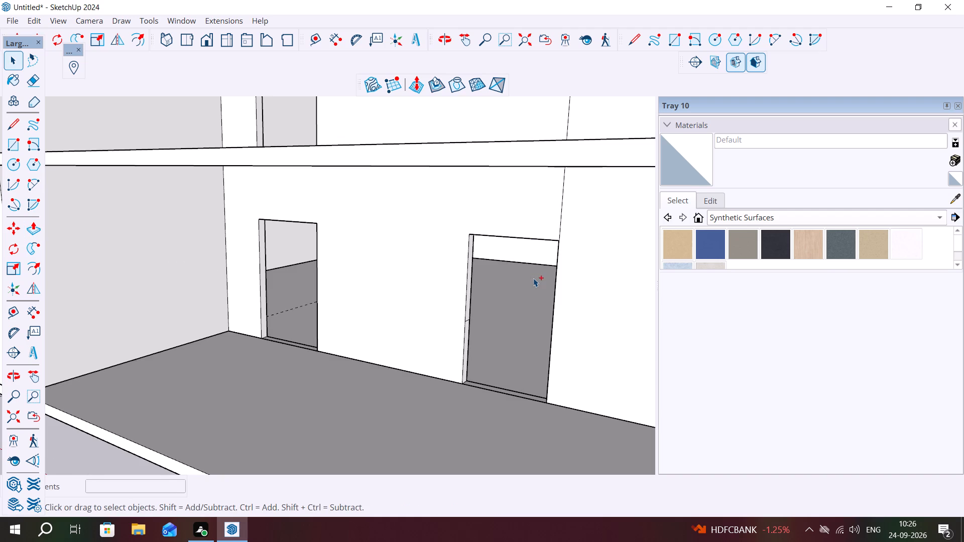
key("ctrl+z")
key("ctrl+z")
key("ctrl+z")
key("ctrl+z")
key("ctrl+z")
key("ctrl+z")
key("ctrl+z")
key("ctrl+z")
key("ctrl+z")
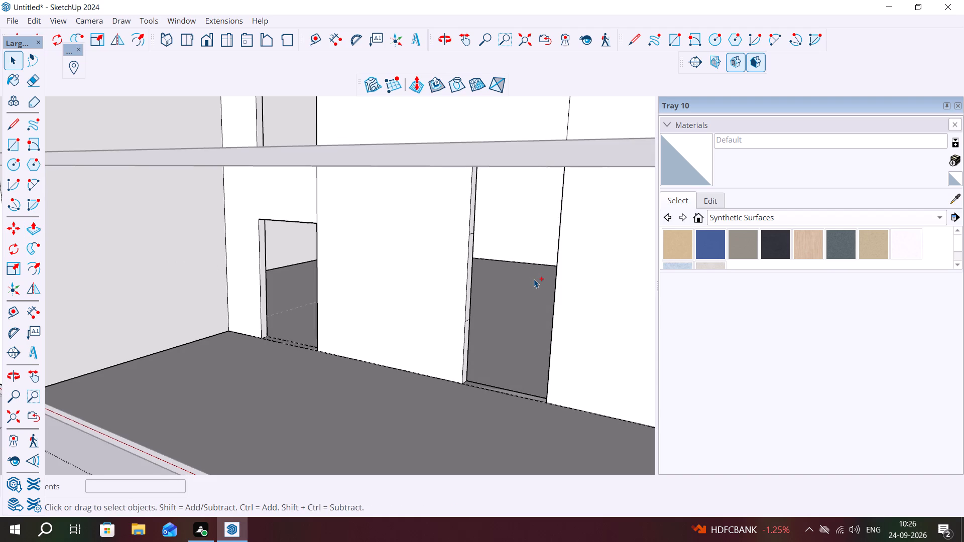
key("ctrl+z")
Push/Pull the upper jamb face of the second ground-storey opening about 3' 10 5/16" to the opposite wall, filling above the opening.
scroll(505, 183, "up", 2)
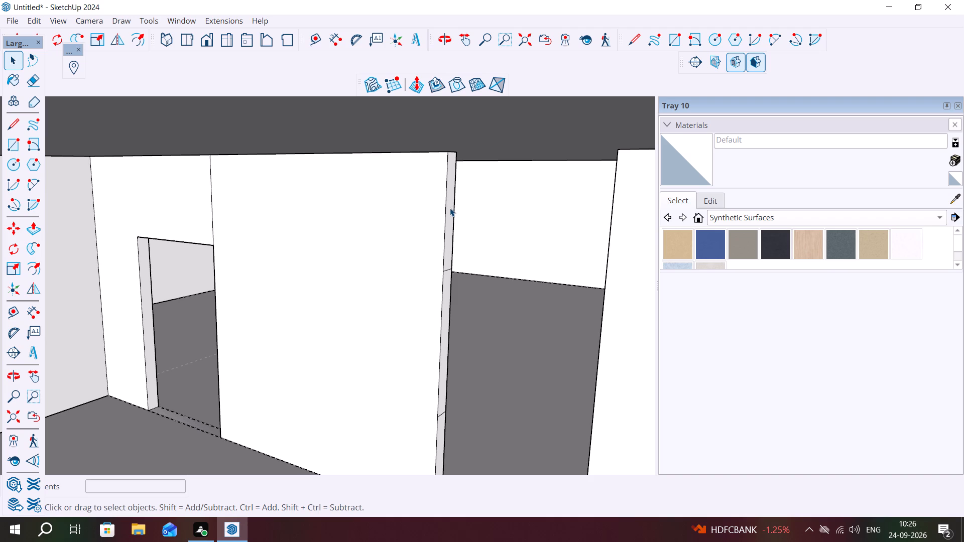
left_click(450, 208)
key("p")
left_click(451, 208)
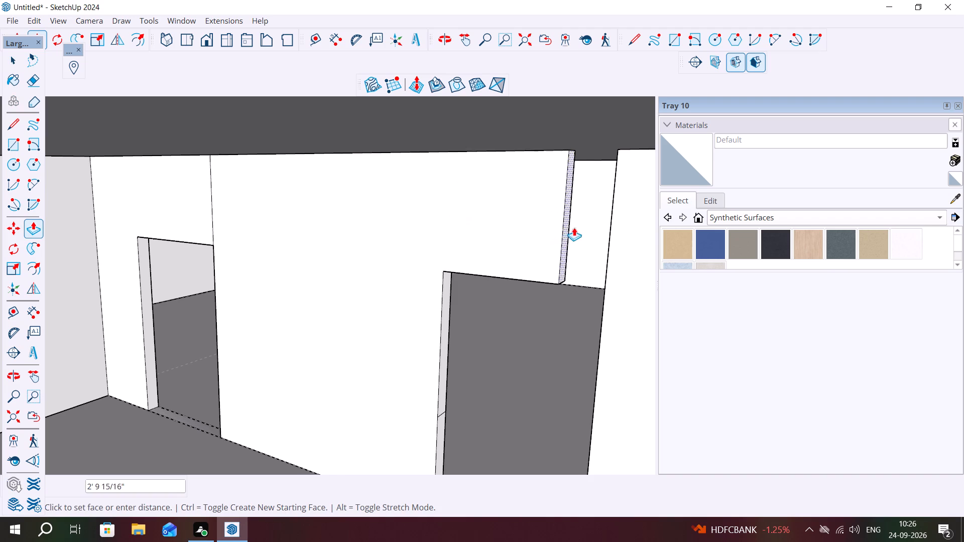
left_click(609, 233)
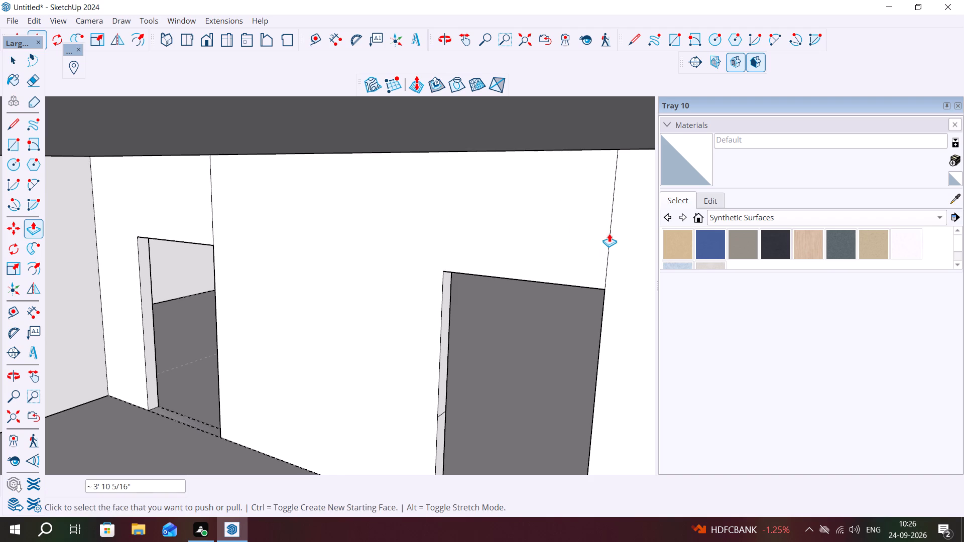
Repeat the same Push/Pull distance on the lower jamb face of that opening to fill the wall below the window.
scroll(512, 346, "down", 6)
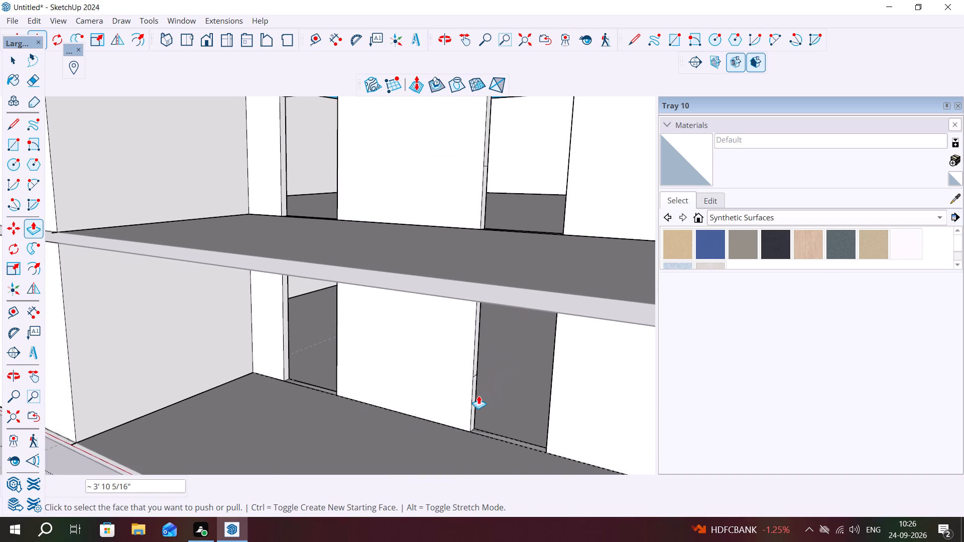
scroll(477, 395, "up", 4)
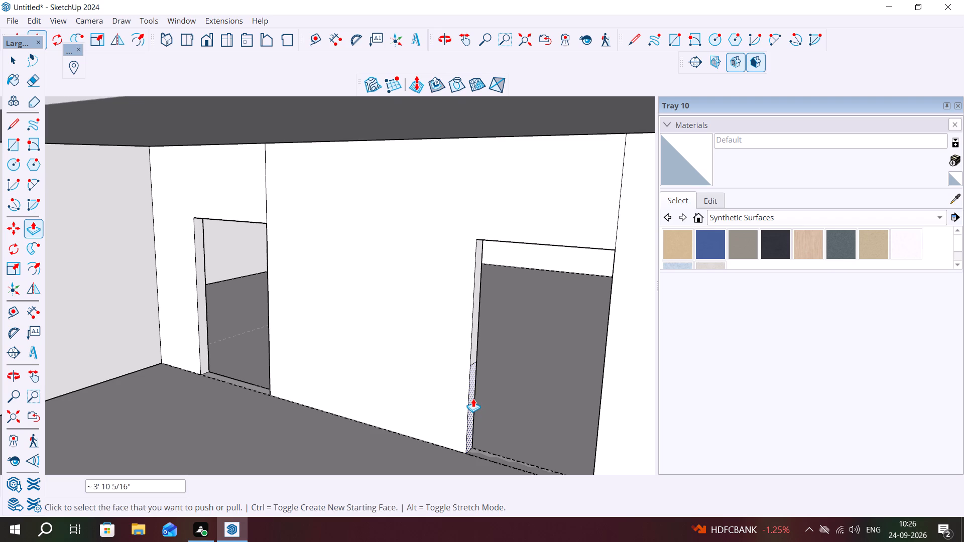
double_click(473, 397)
key("Escape")
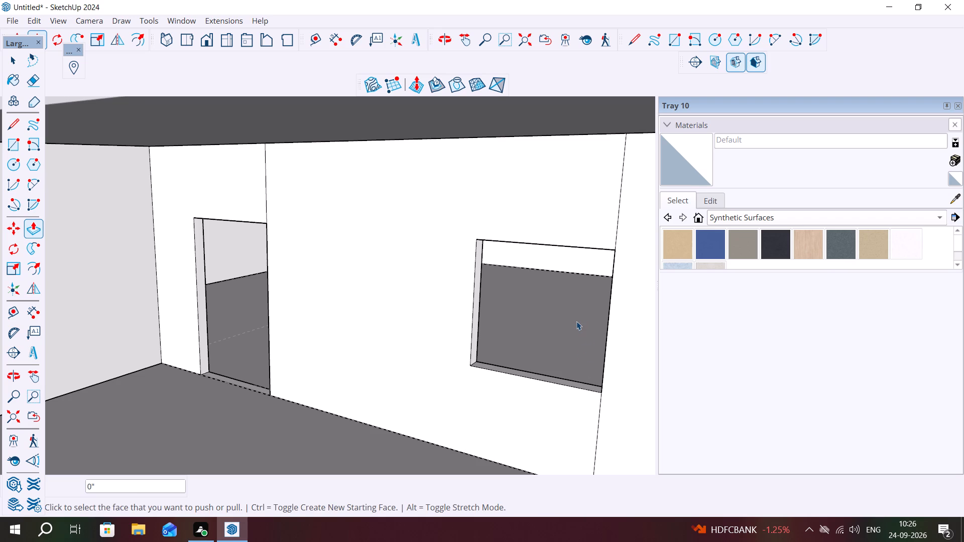
Erase the vertical seam lines above and below the ground-storey window and above the adjacent door opening.
key("space")
key("e")
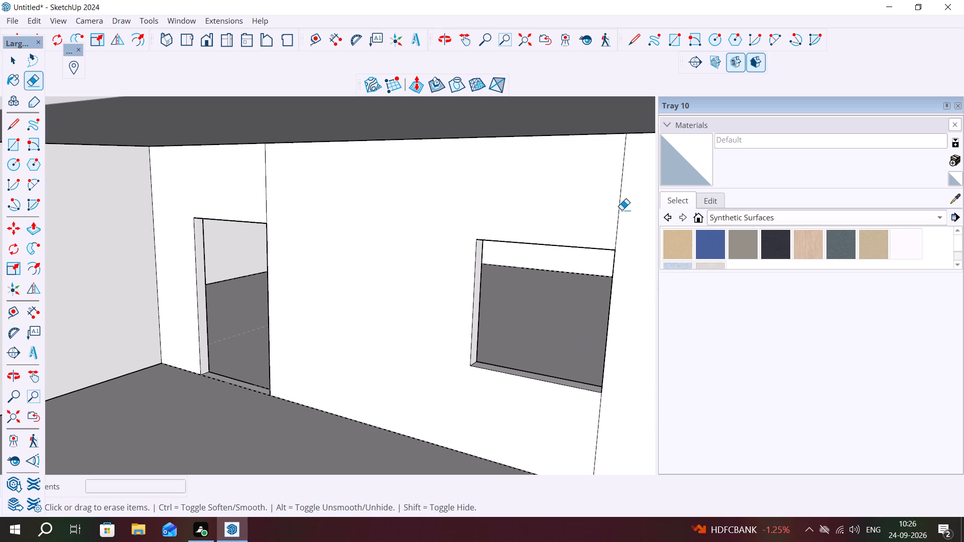
left_click(619, 209)
left_click(598, 415)
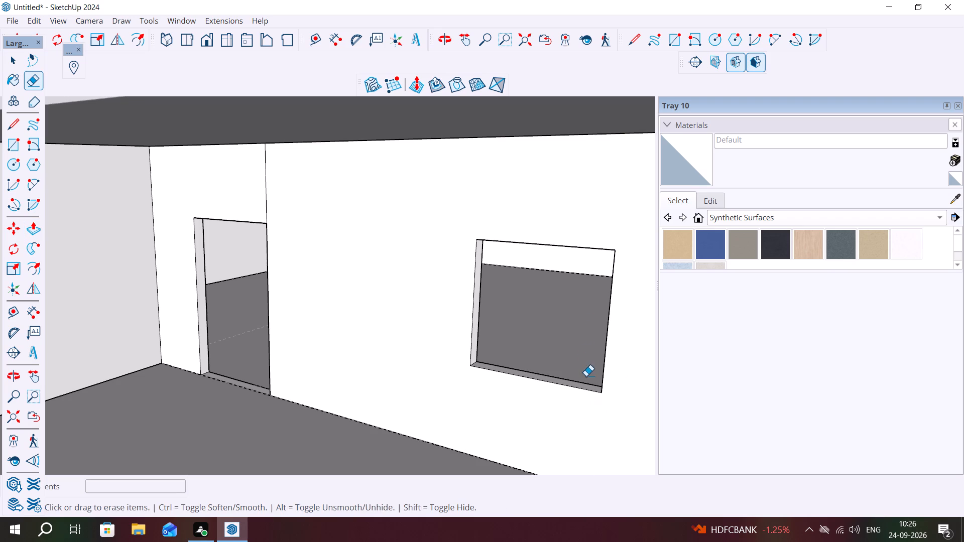
left_click(267, 209)
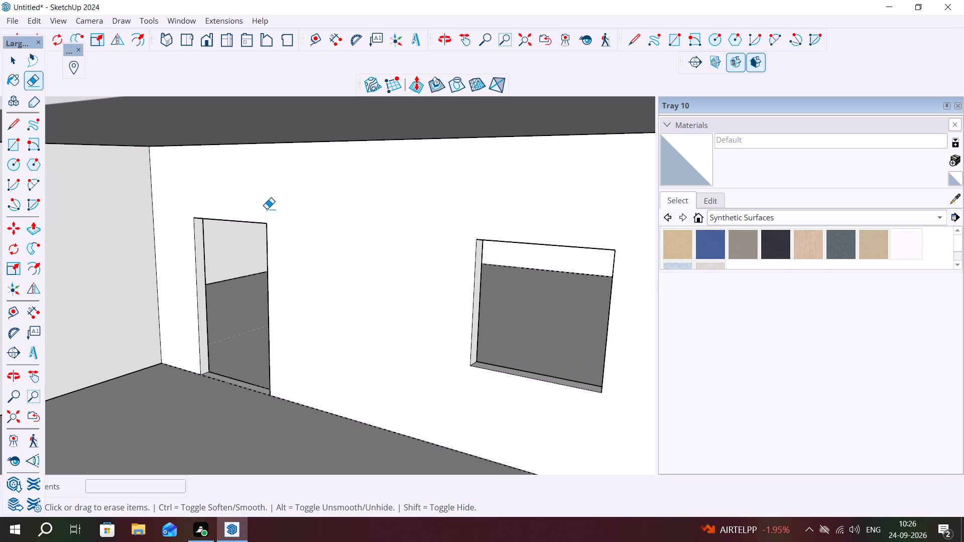
Push/Pull the lower jamb face of the second upper-storey opening about 3' 10 5/16" to the opposite wall, filling below the window.
scroll(265, 258, "down", 2)
scroll(263, 261, "up", 1)
scroll(263, 261, "down", 1)
middle_click_drag(399, 260, 496, 328)
scroll(444, 291, "down", 4)
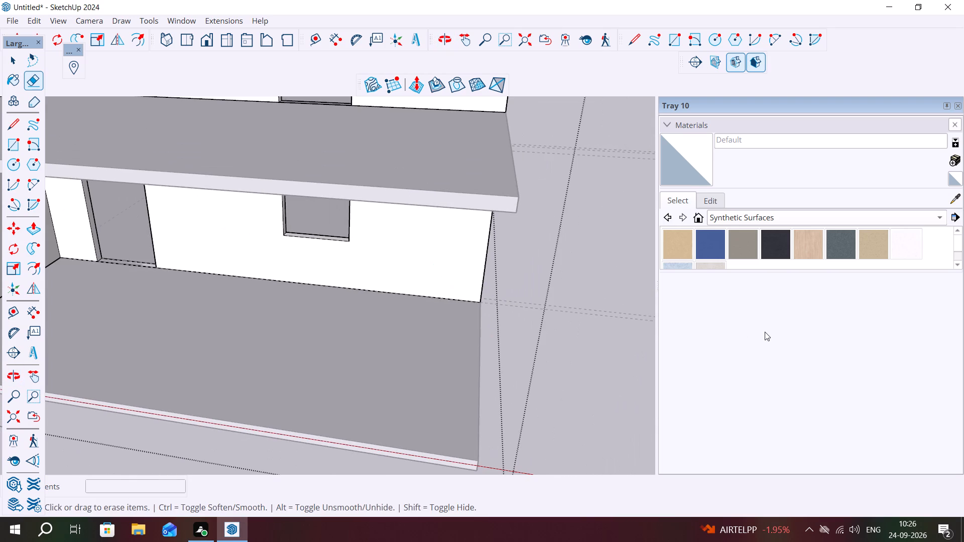
scroll(765, 332, "down", 4)
scroll(561, 290, "down", 7)
middle_click_drag(412, 136, 392, 125)
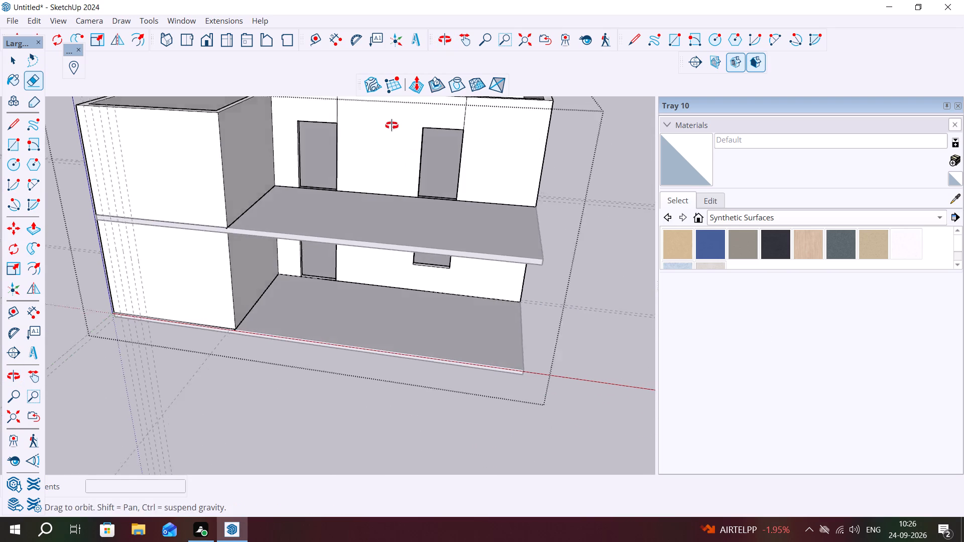
middle_click_drag(392, 125, 372, 89)
scroll(392, 164, "up", 11)
middle_click_drag(430, 176, 390, 198)
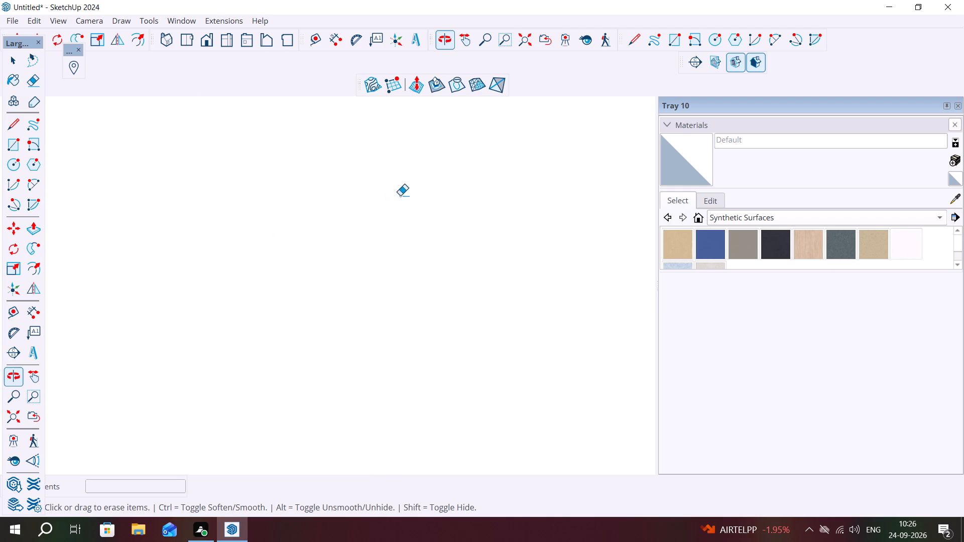
scroll(446, 277, "down", 5)
scroll(473, 284, "up", 1)
scroll(473, 284, "down", 10)
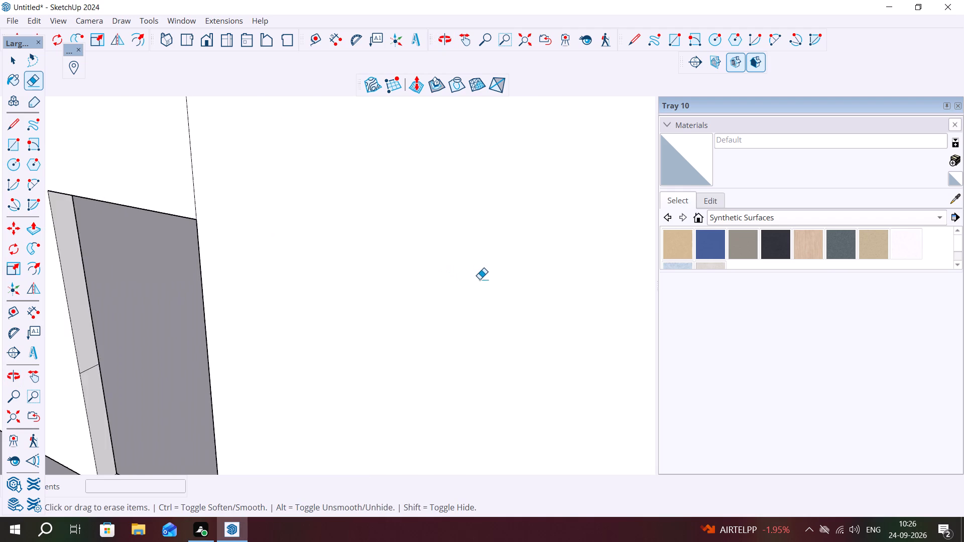
scroll(479, 279, "down", 8)
middle_click_drag(366, 346, 384, 346)
scroll(210, 378, "up", 3)
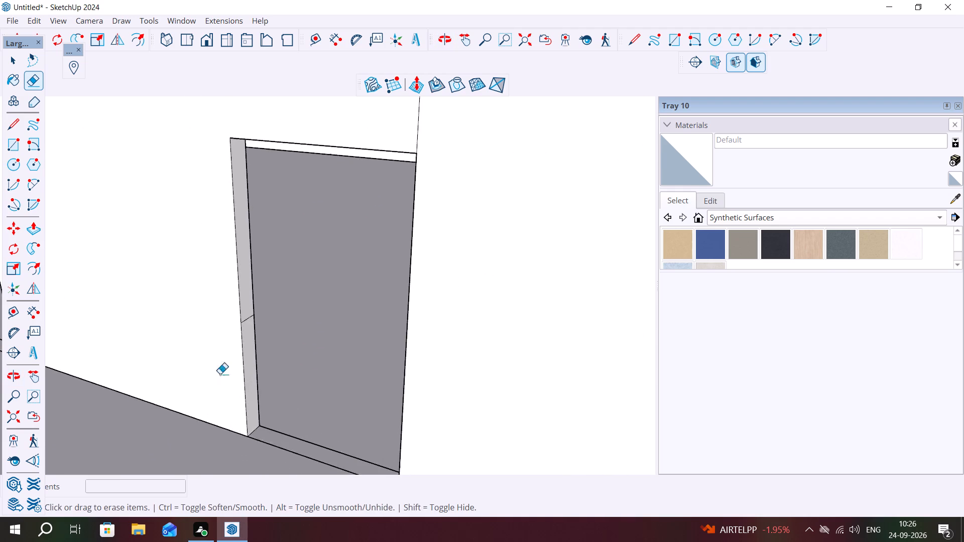
scroll(220, 374, "up", 4)
key("space")
left_click(257, 384)
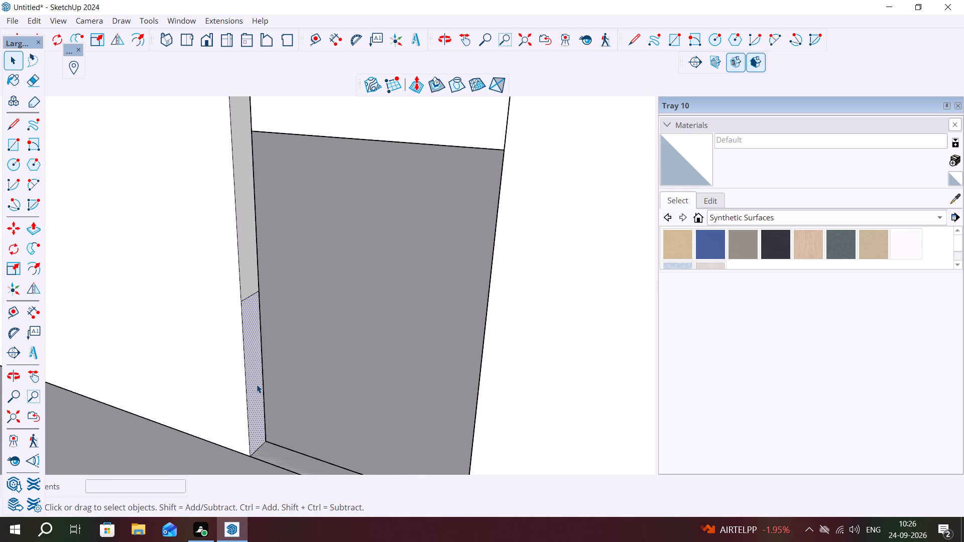
key("p")
left_click(255, 384)
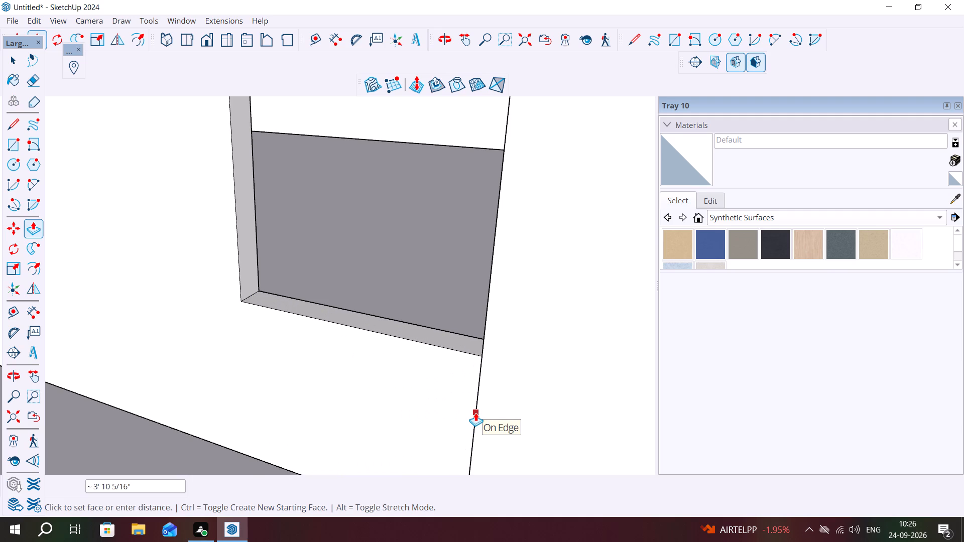
left_click(475, 413)
key("Escape")
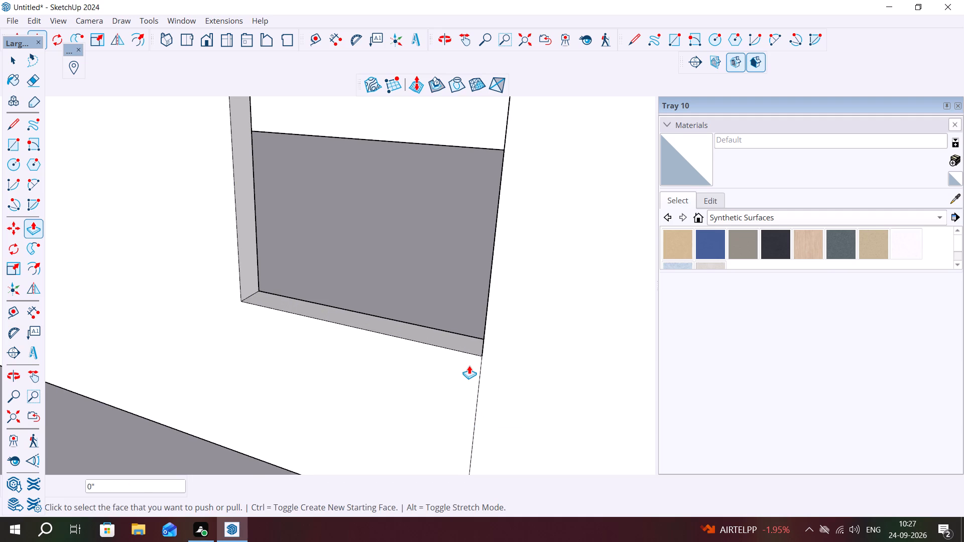
Erase the vertical seam lines below and above the upper-storey window.
key("e")
left_click(479, 376)
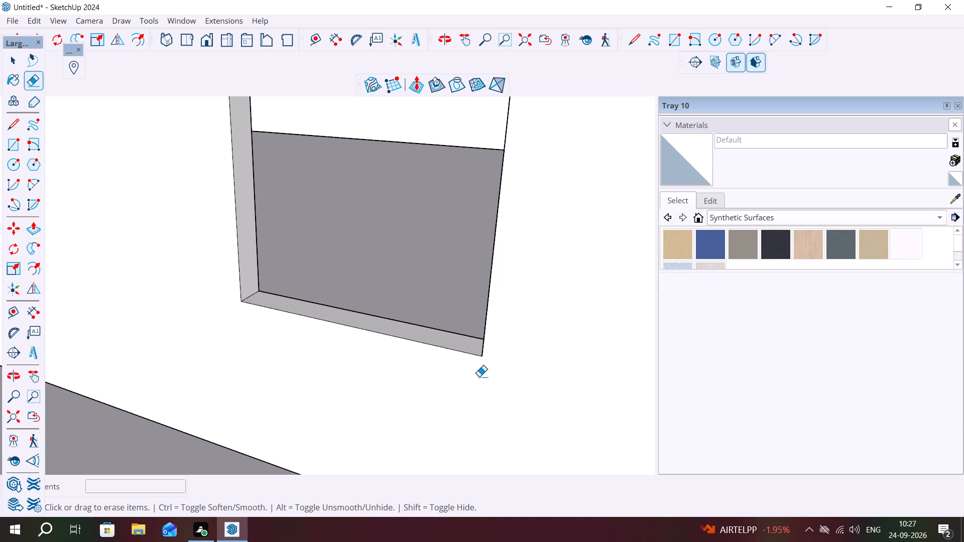
scroll(467, 354, "down", 3)
scroll(467, 344, "up", 1)
scroll(467, 339, "down", 4)
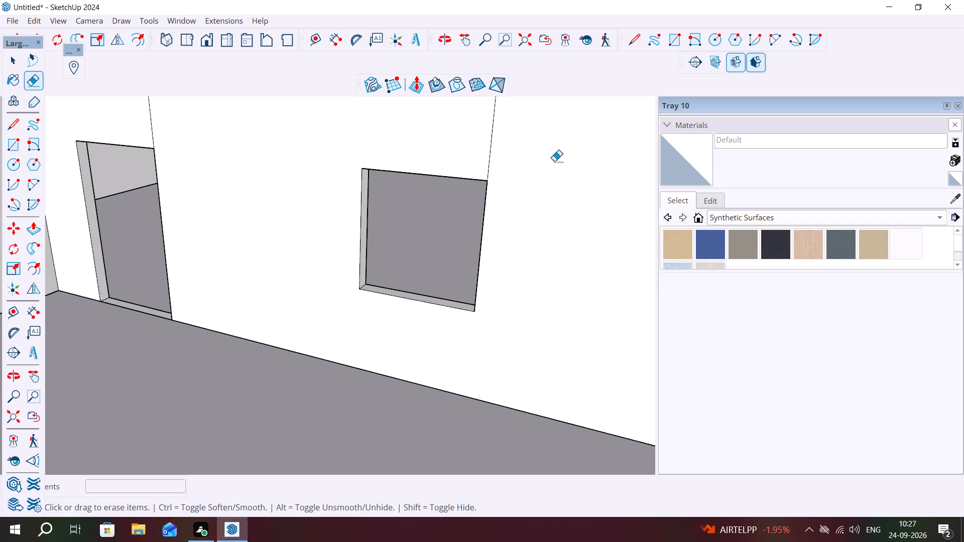
left_click(489, 154)
scroll(619, 326, "down", 10)
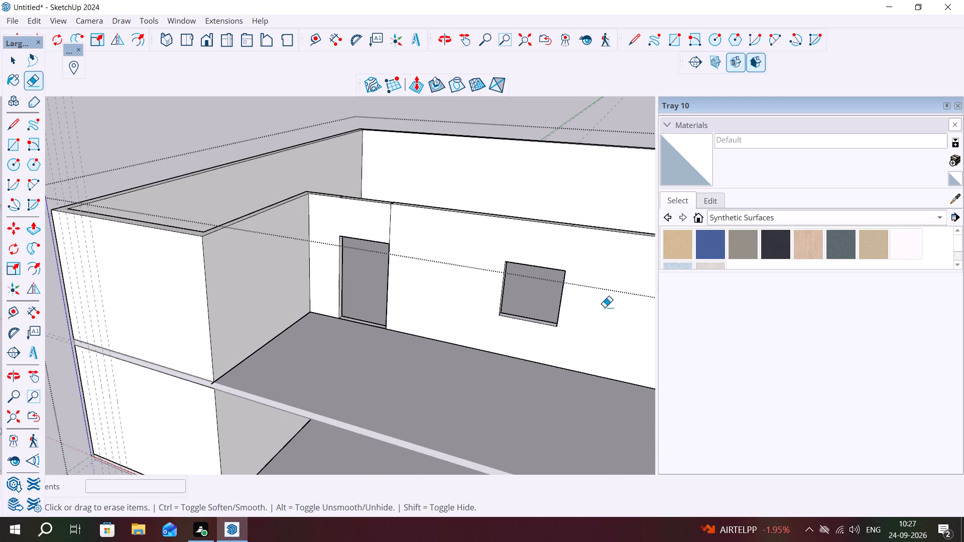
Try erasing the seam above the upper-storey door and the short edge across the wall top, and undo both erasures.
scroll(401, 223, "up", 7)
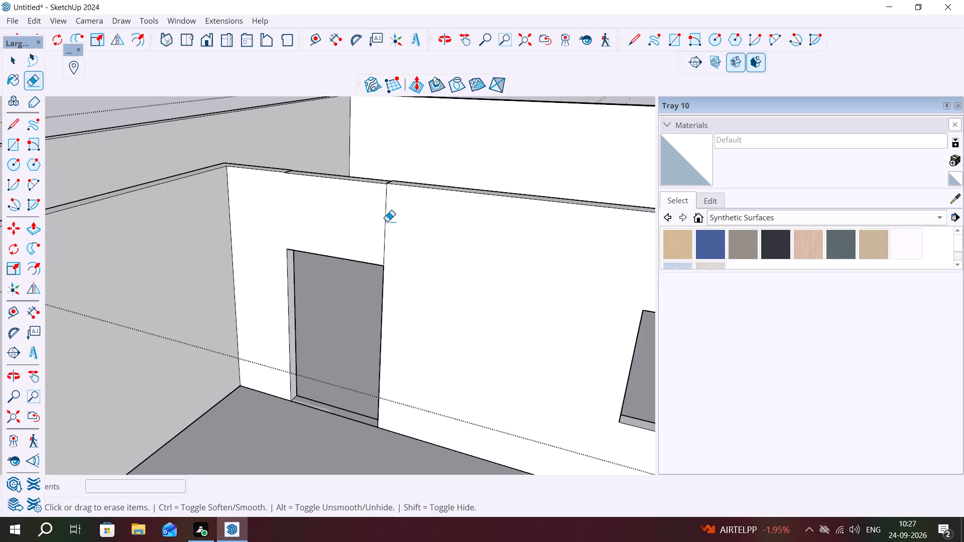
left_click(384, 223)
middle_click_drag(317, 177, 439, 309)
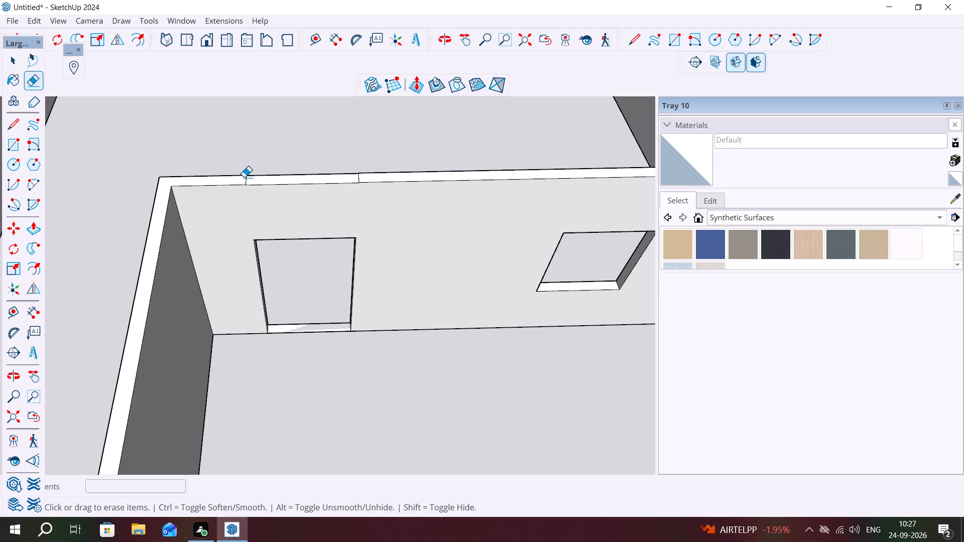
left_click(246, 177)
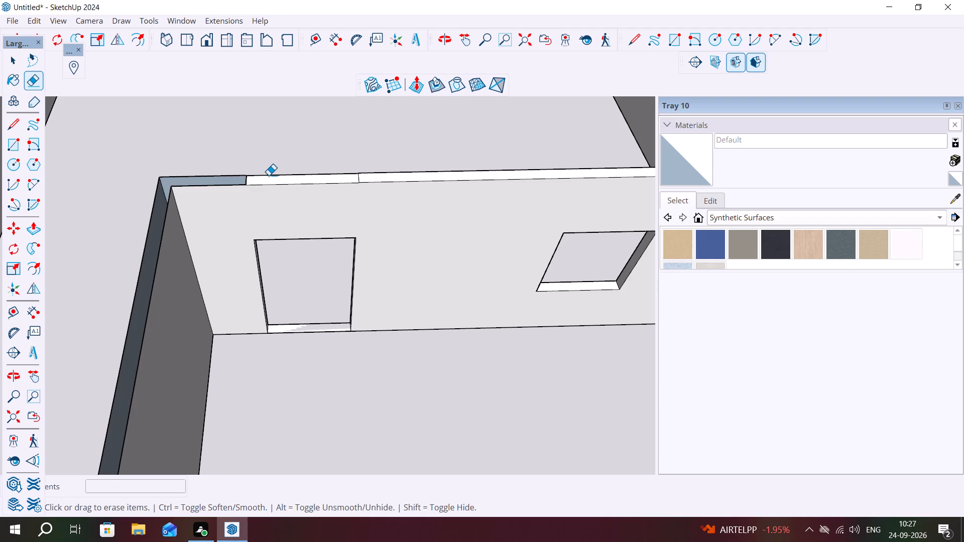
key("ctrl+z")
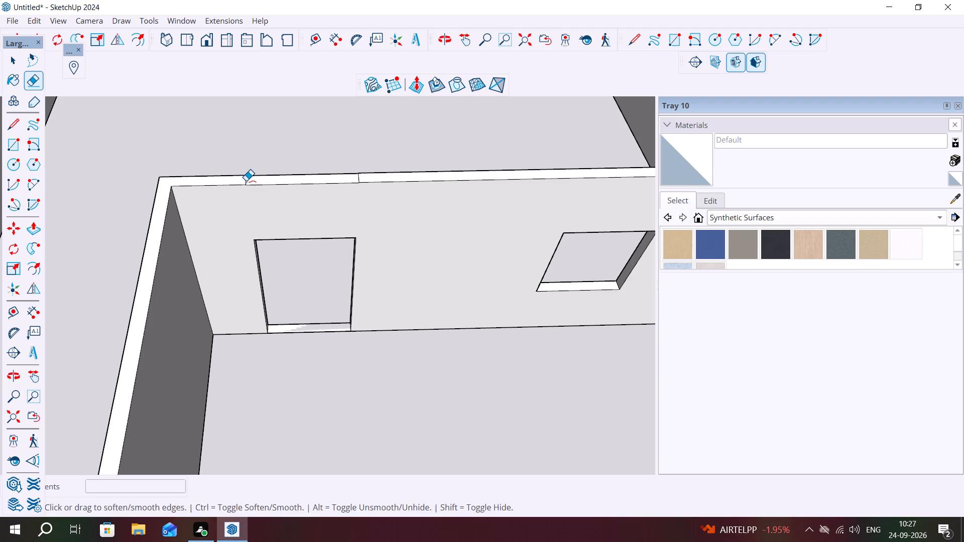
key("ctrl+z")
Push/Pull the wall-top face above the upper-storey door about 1/4" to align it with the adjoining wall top.
scroll(247, 180, "up", 7)
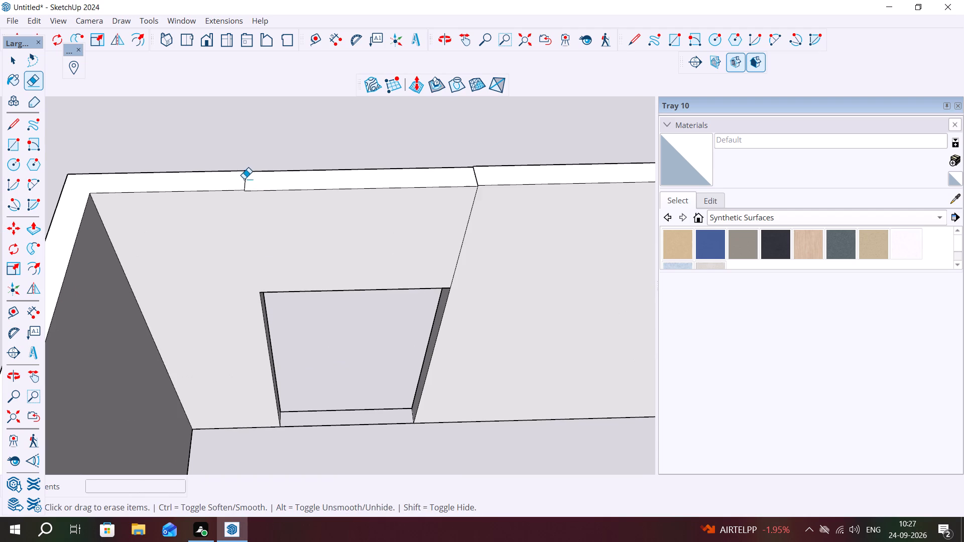
scroll(246, 188, "up", 11)
middle_click_drag(275, 179, 321, 123)
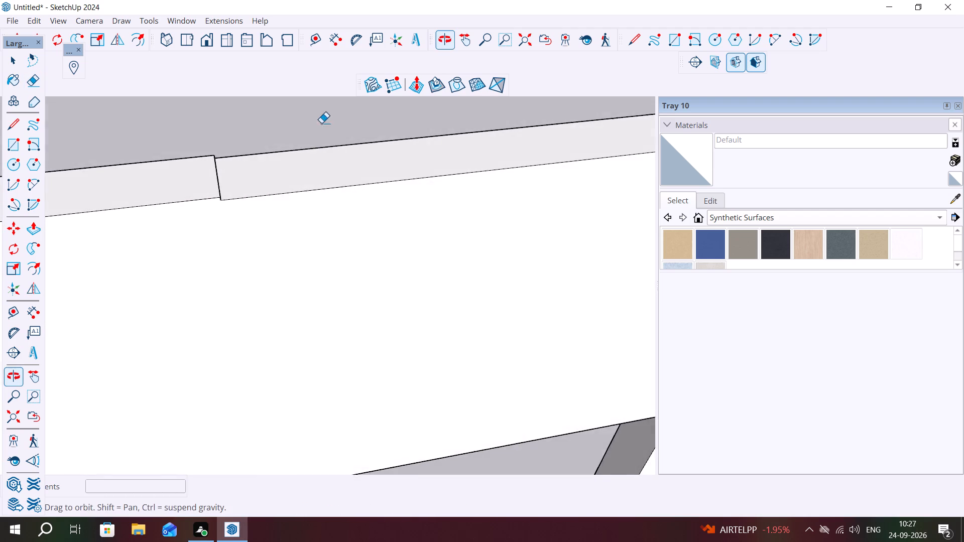
scroll(284, 204, "down", 6)
key("o")
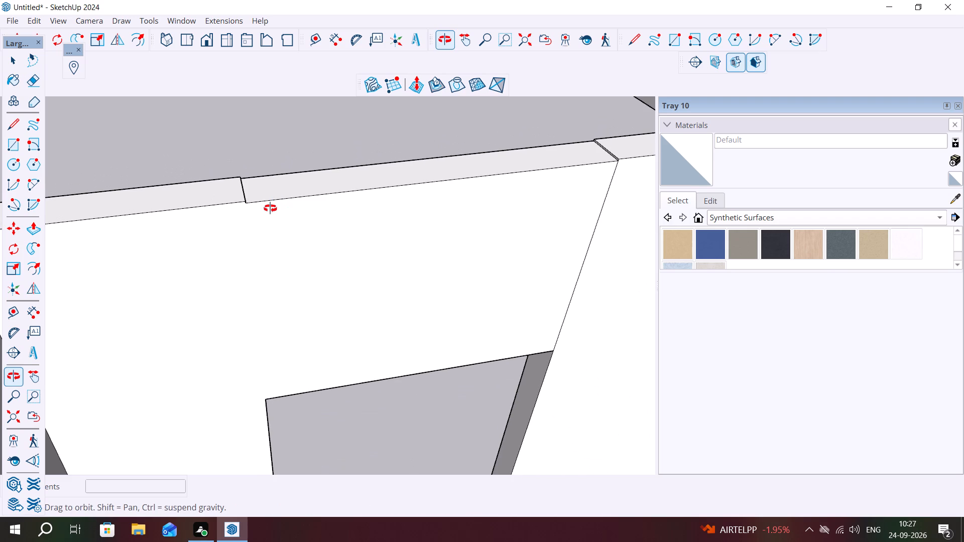
key("p")
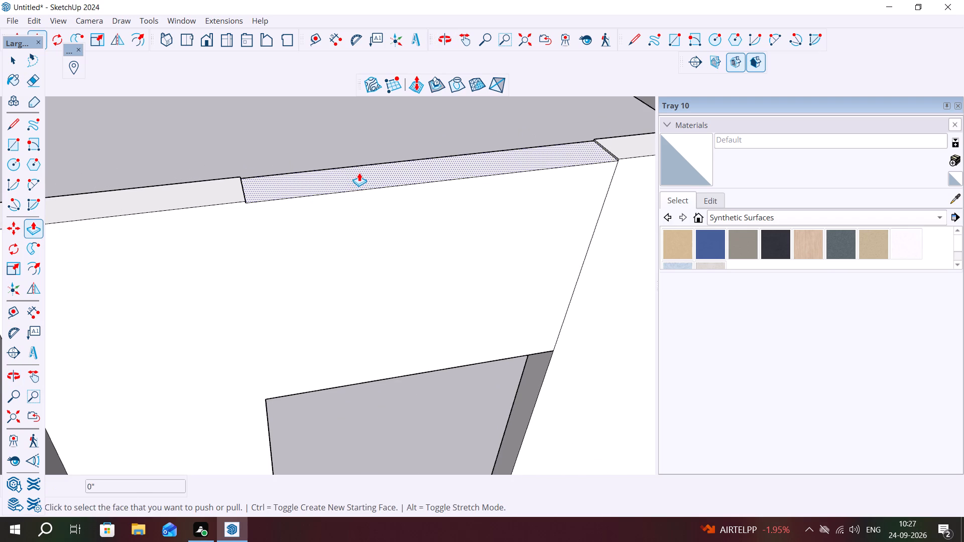
left_click(359, 173)
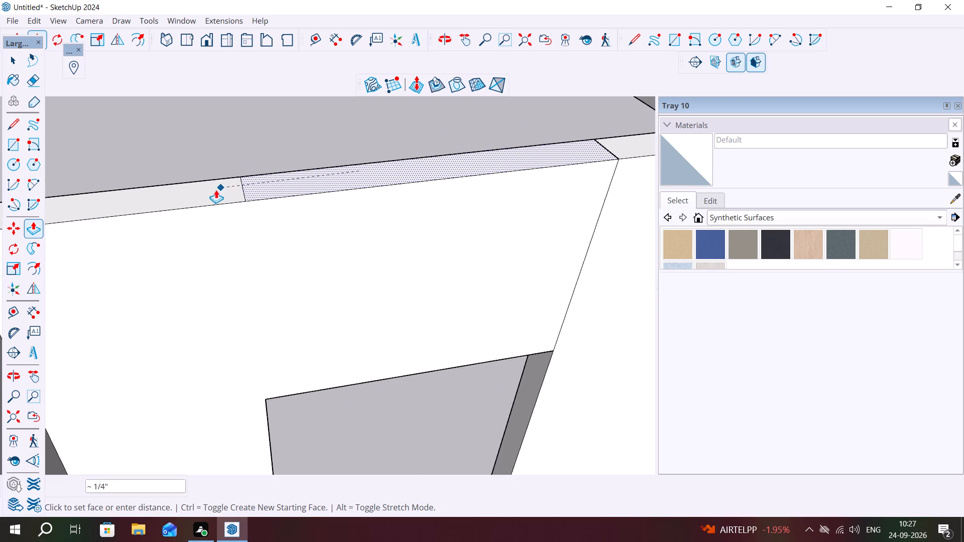
left_click(244, 188)
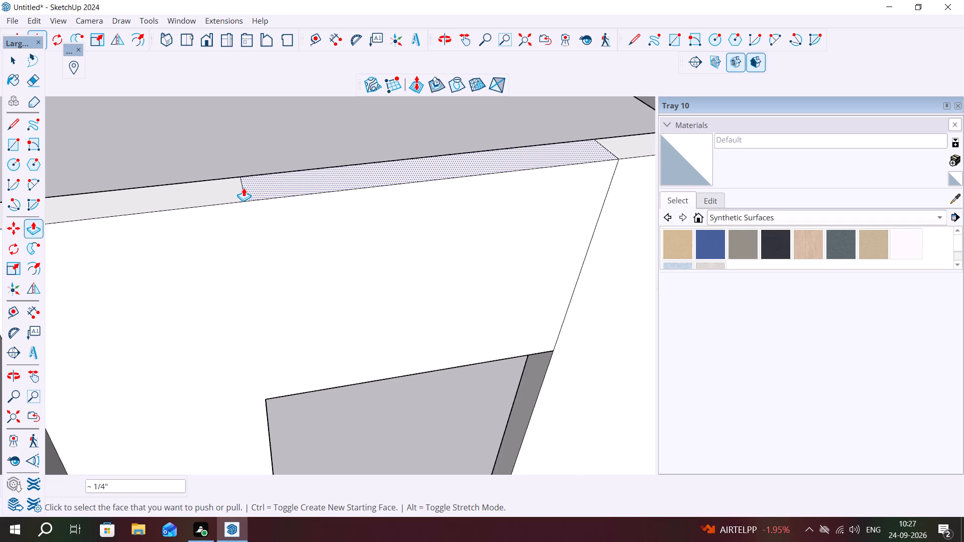
key("space")
Erase the short seams across the wall top and the vertical seam above the upper-storey door.
key("r")
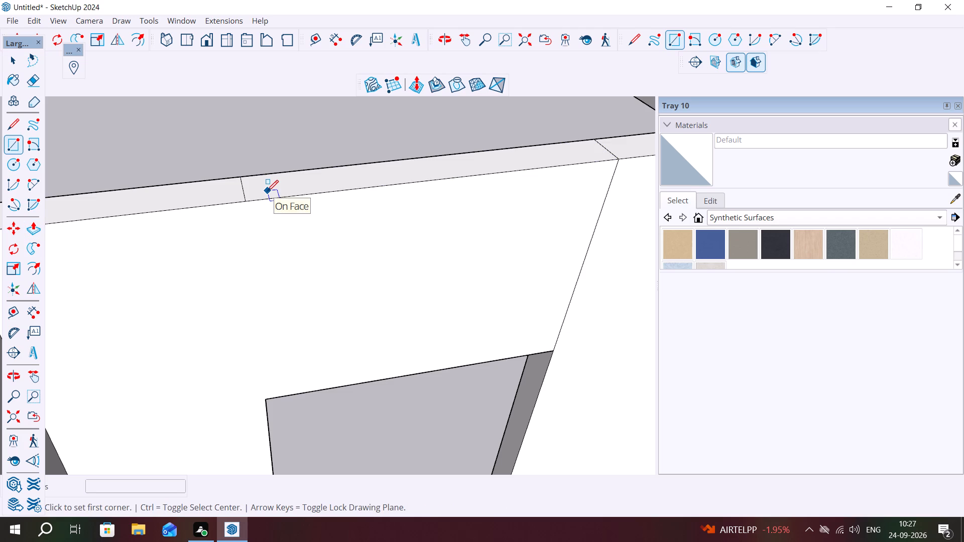
key("Escape")
key("e")
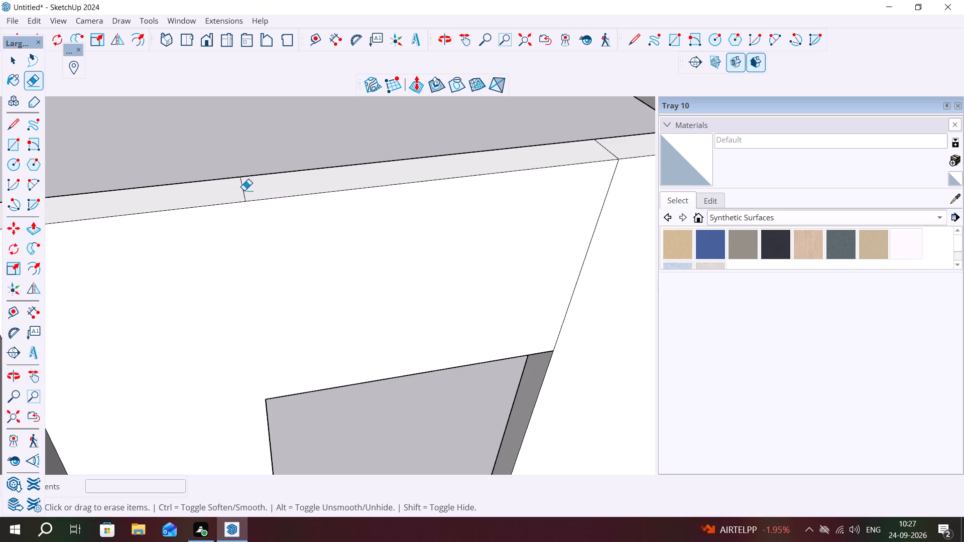
left_click(244, 190)
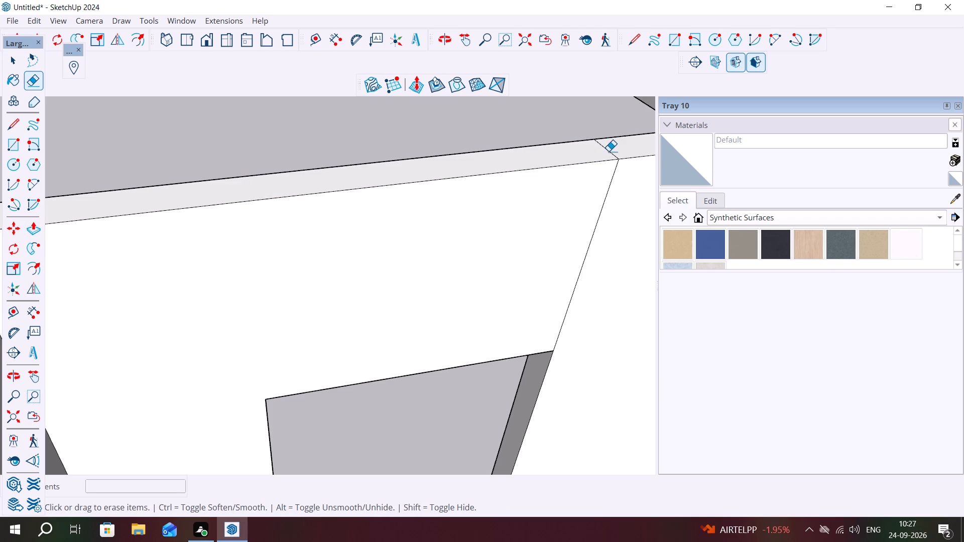
left_click(609, 151)
left_click(607, 194)
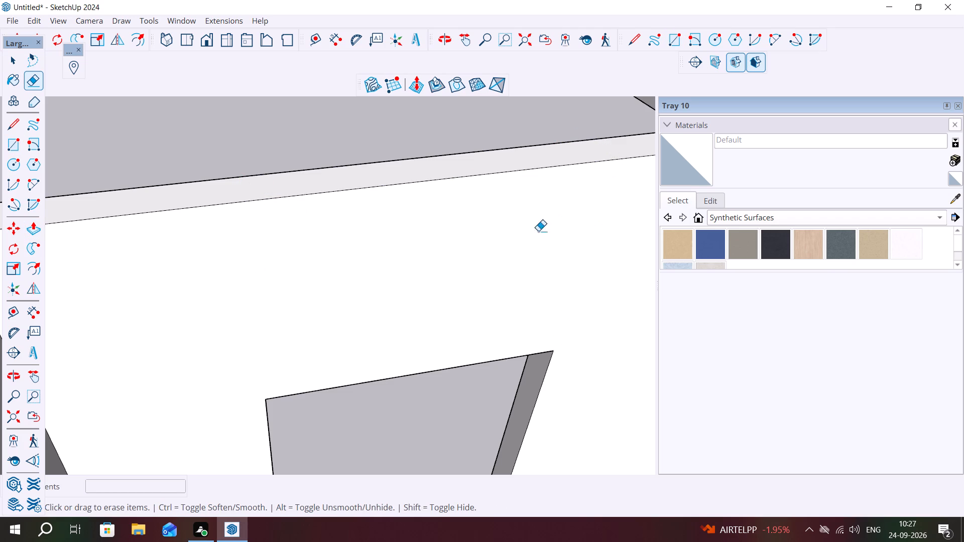
scroll(264, 277, "down", 15)
middle_click_drag(461, 324, 418, 332)
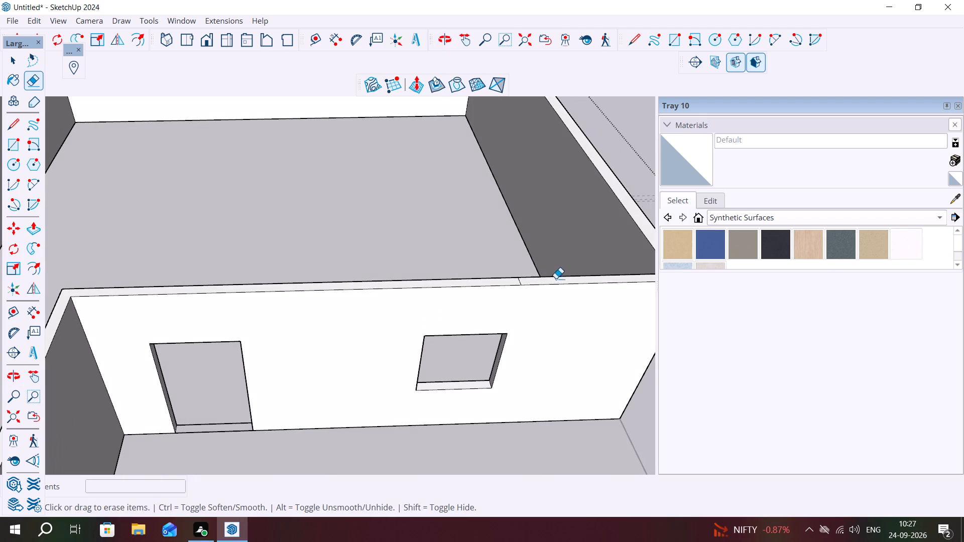
left_click(520, 281)
Examine the building's front with the door and window openings on both storeys.
scroll(569, 402, "down", 1)
middle_click_drag(571, 393, 568, 331)
scroll(608, 371, "down", 1)
scroll(611, 376, "up", 1)
scroll(612, 377, "down", 9)
scroll(630, 395, "up", 1)
scroll(630, 395, "down", 6)
middle_click_drag(581, 435, 546, 363)
scroll(483, 392, "down", 5)
middle_click_drag(577, 384, 570, 342)
key("Escape")
middle_click_drag(486, 415, 480, 384)
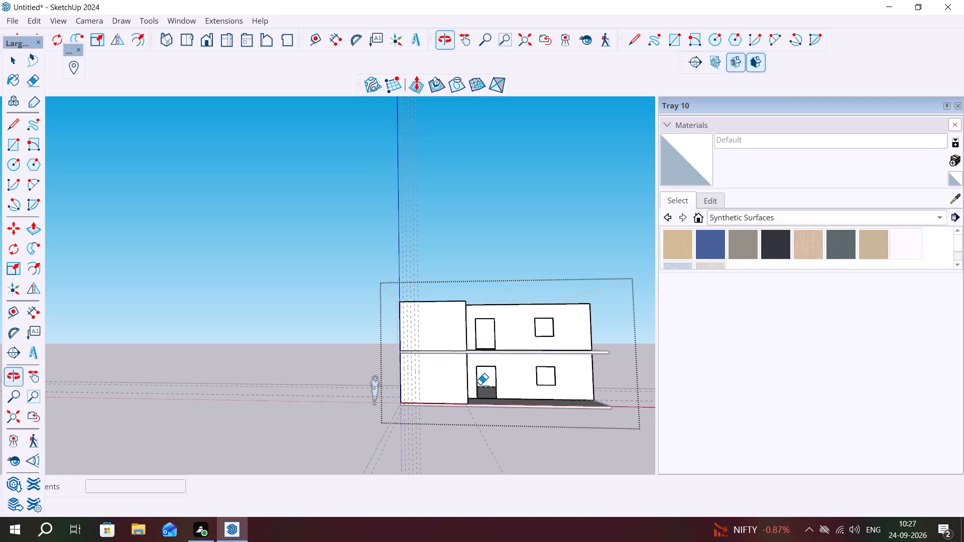
middle_click_drag(455, 384, 435, 417)
scroll(390, 419, "up", 5)
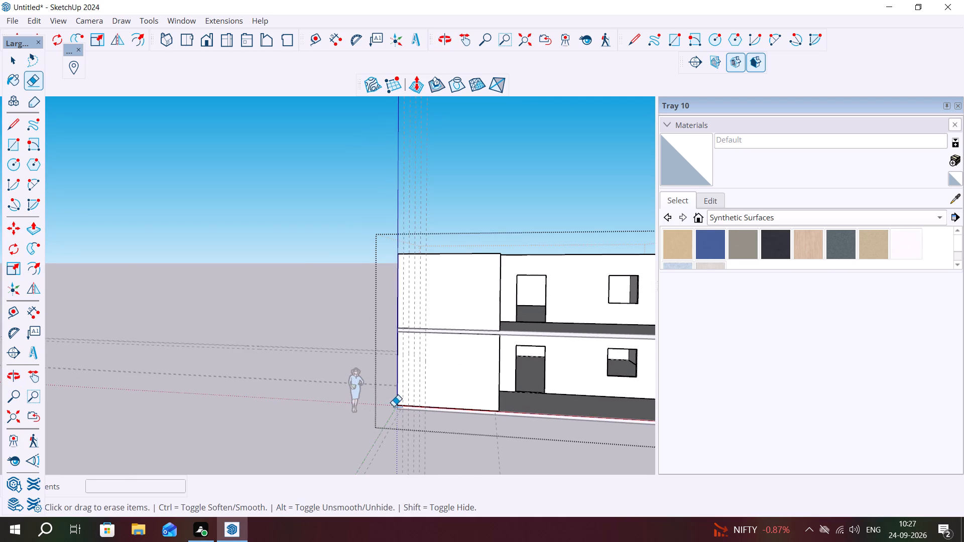
key("Escape")
key("space")
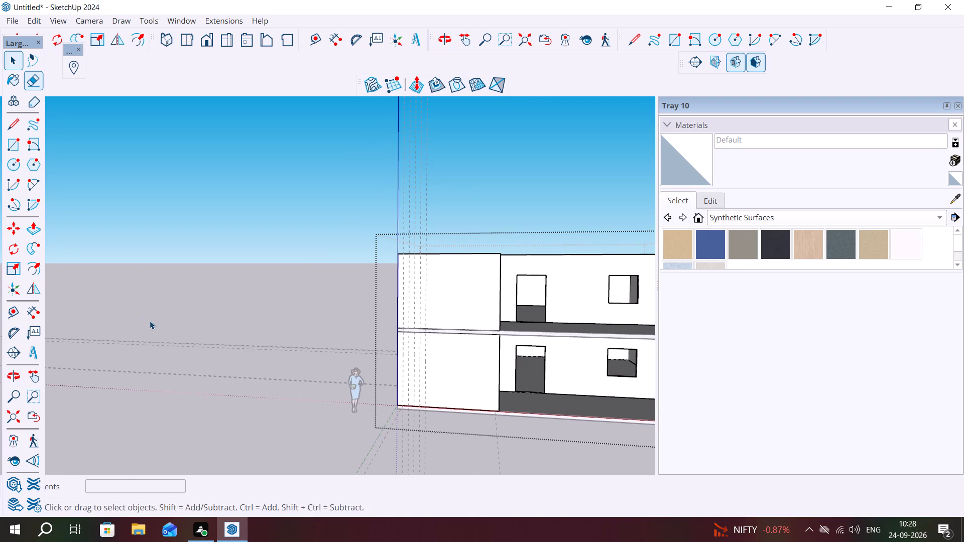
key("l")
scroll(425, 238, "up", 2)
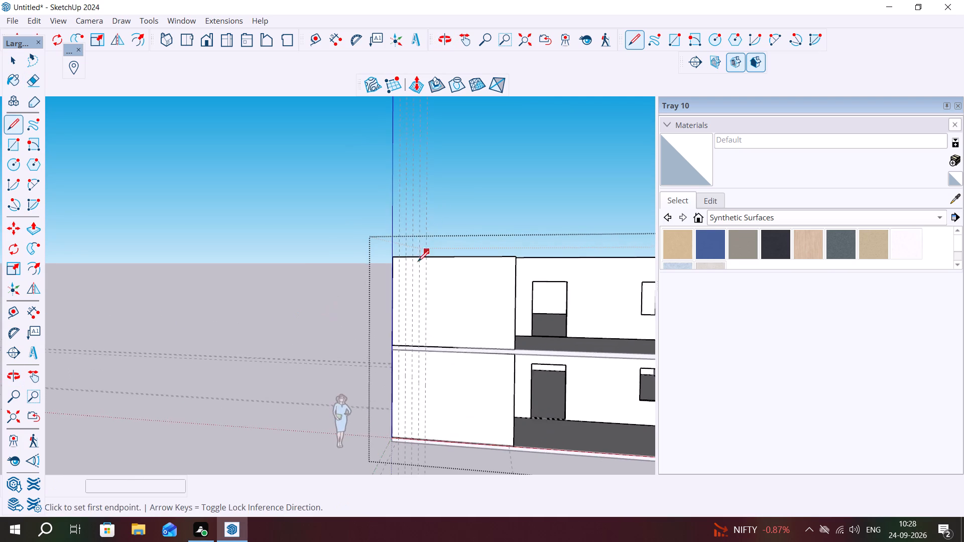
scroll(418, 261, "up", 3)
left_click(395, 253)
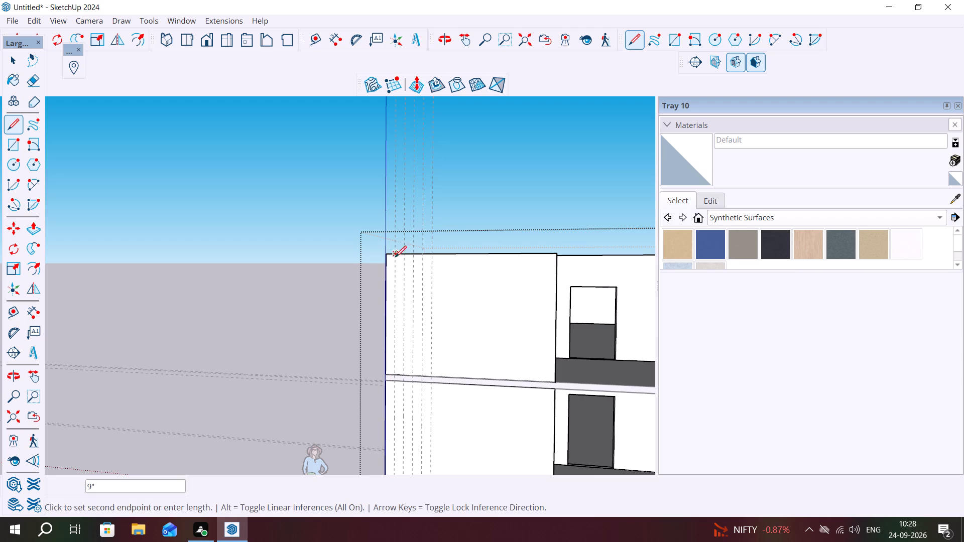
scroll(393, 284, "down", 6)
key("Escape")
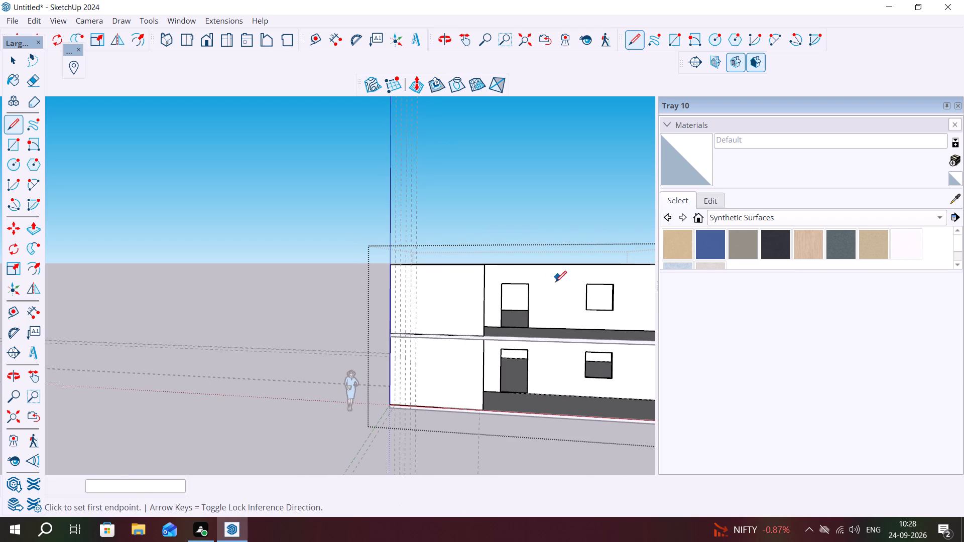
Draw a 13' 3" by 20' 6" rectangle over the two-storey front face of the building's projecting wing.
key("r")
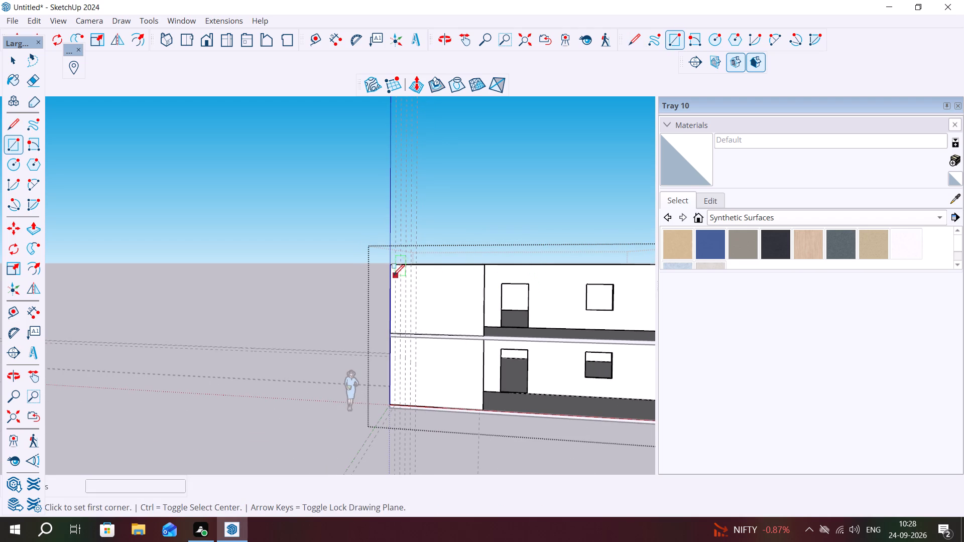
left_click(392, 266)
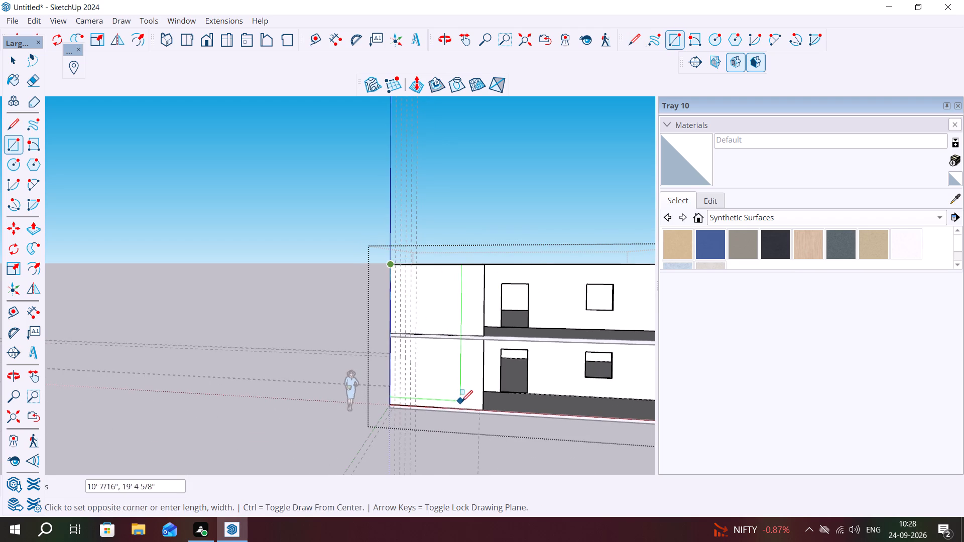
left_click(483, 406)
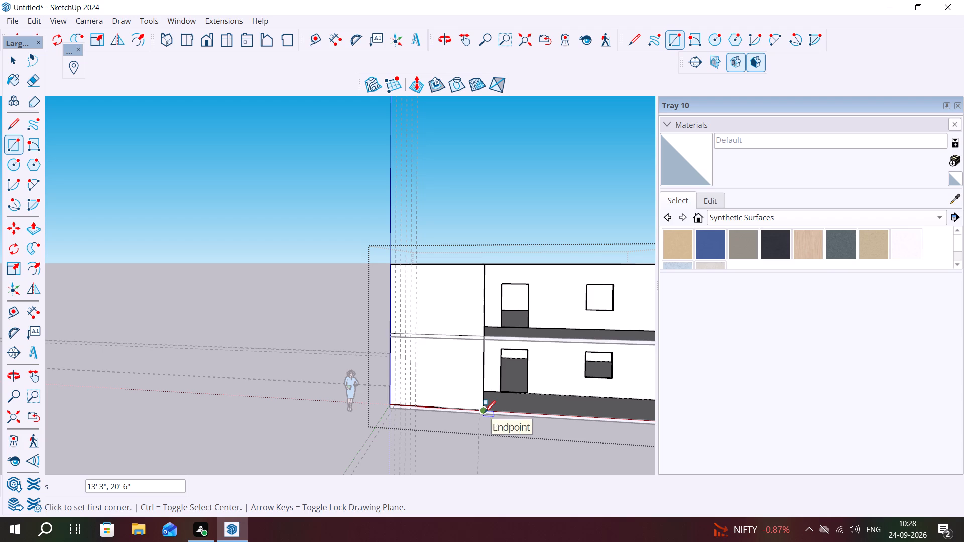
scroll(403, 359, "up", 9)
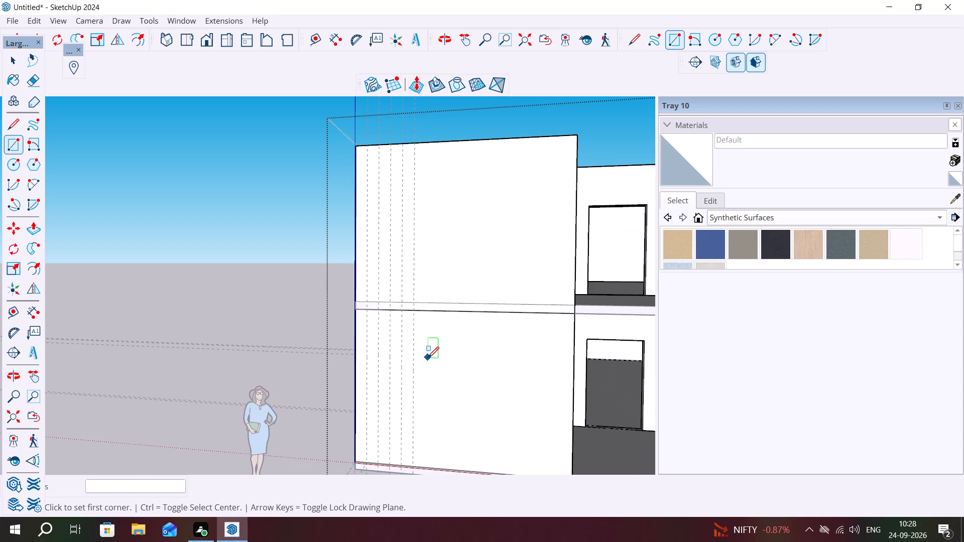
key("space")
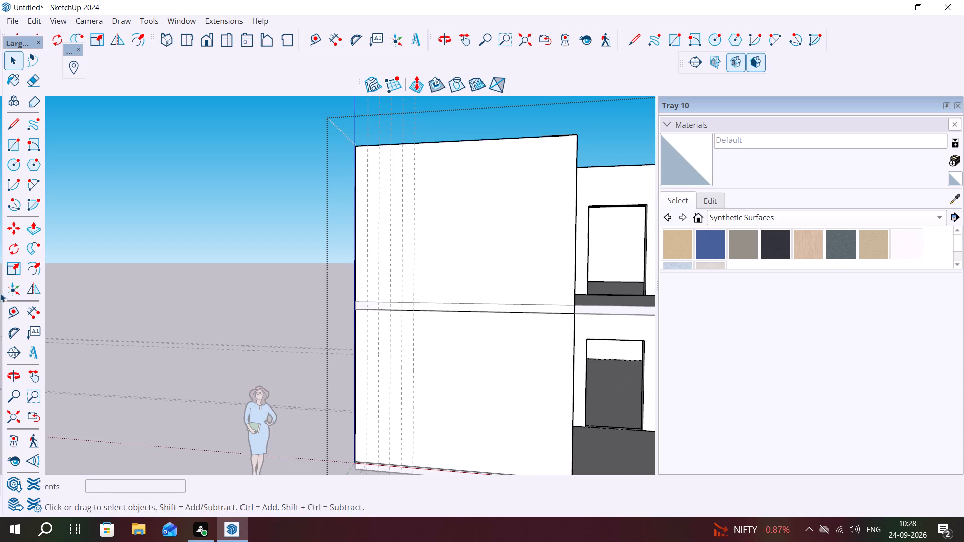
Draw 20' 6" vertical lines over the full height of the wing's front face along the first three guides from the outer corner.
left_click(10, 124)
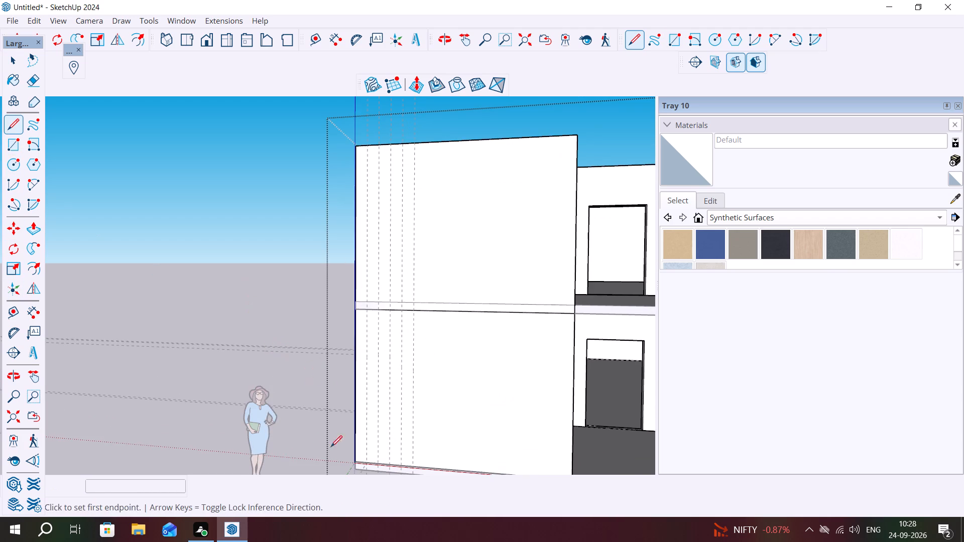
left_click(368, 461)
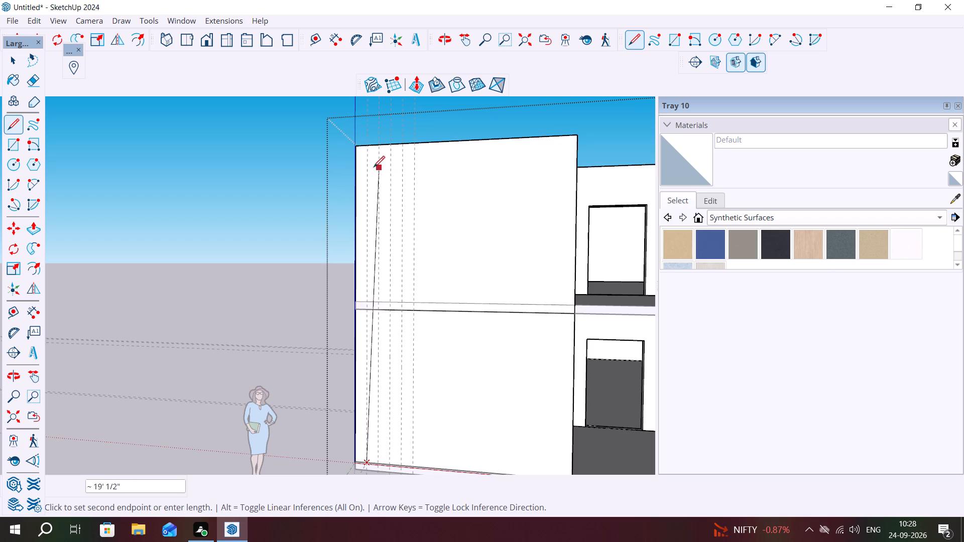
left_click(371, 146)
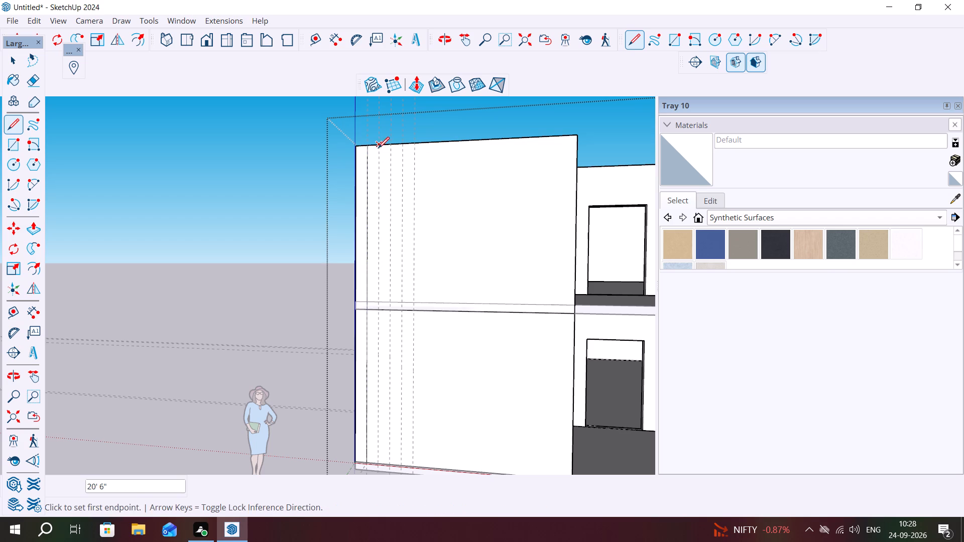
left_click(378, 148)
scroll(372, 293, "down", 2)
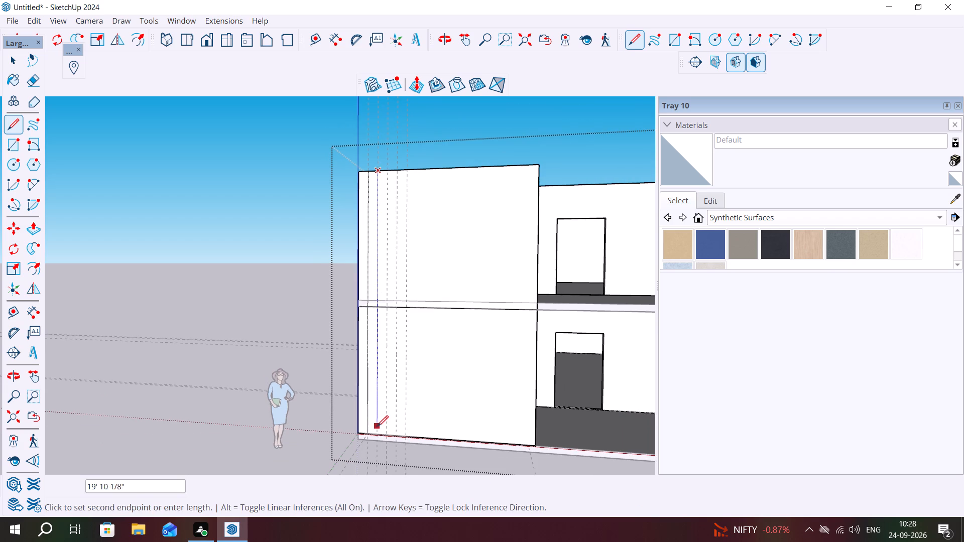
left_click(378, 431)
left_click(385, 435)
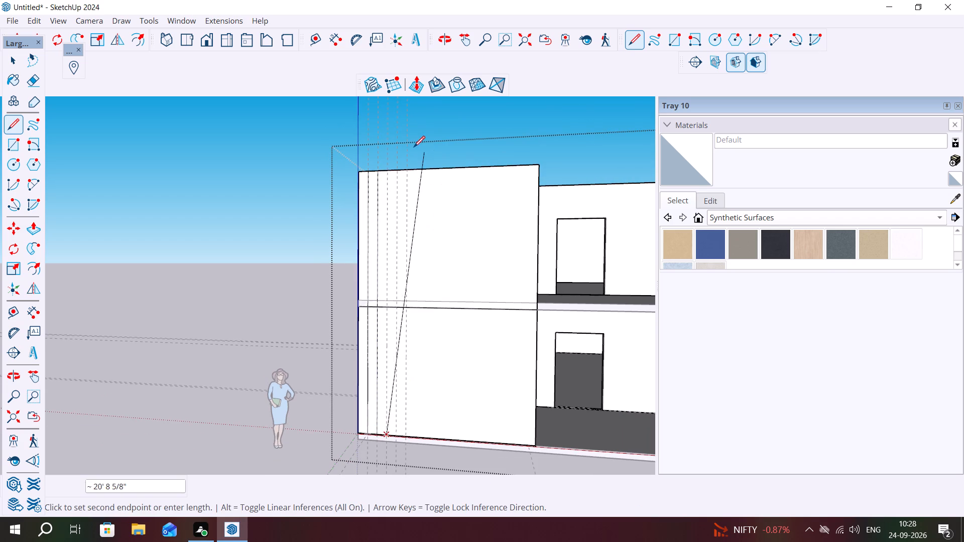
left_click(387, 171)
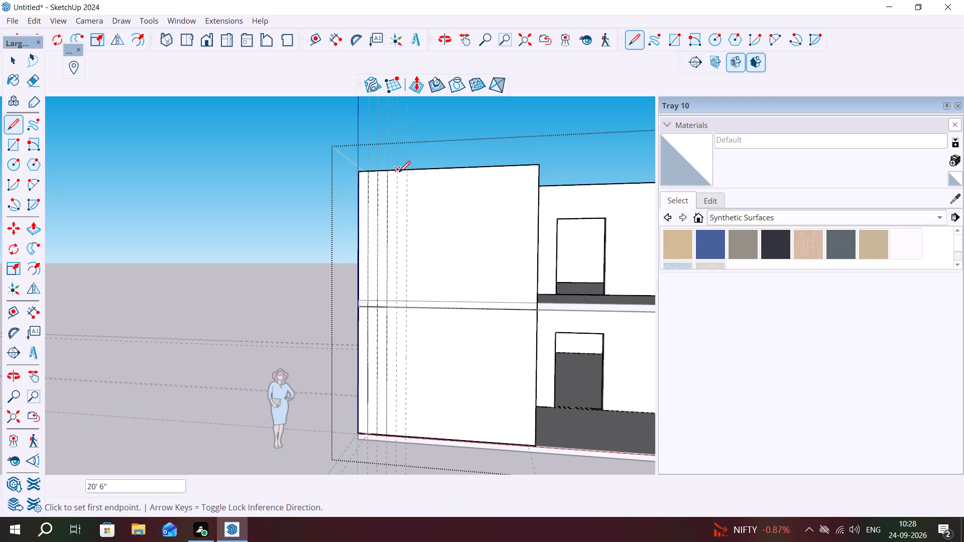
Draw 20' 6" vertical lines over the full height of the wing's front face along the fourth and fifth guides.
left_click(396, 168)
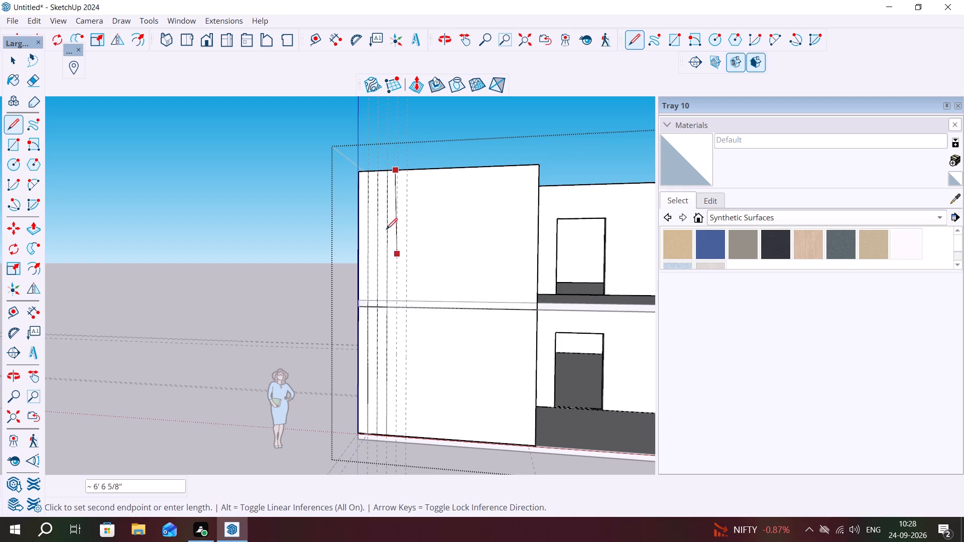
key("Escape")
left_click(398, 171)
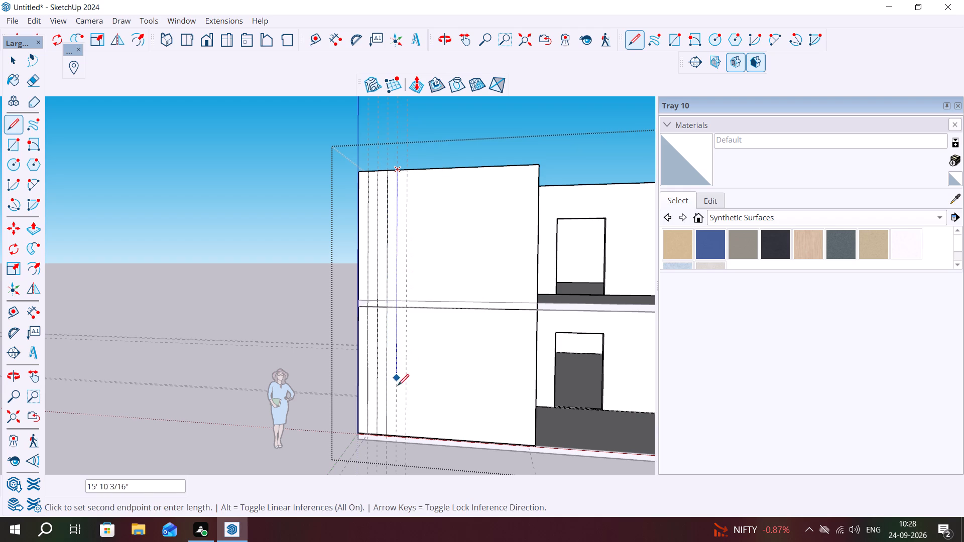
left_click(397, 432)
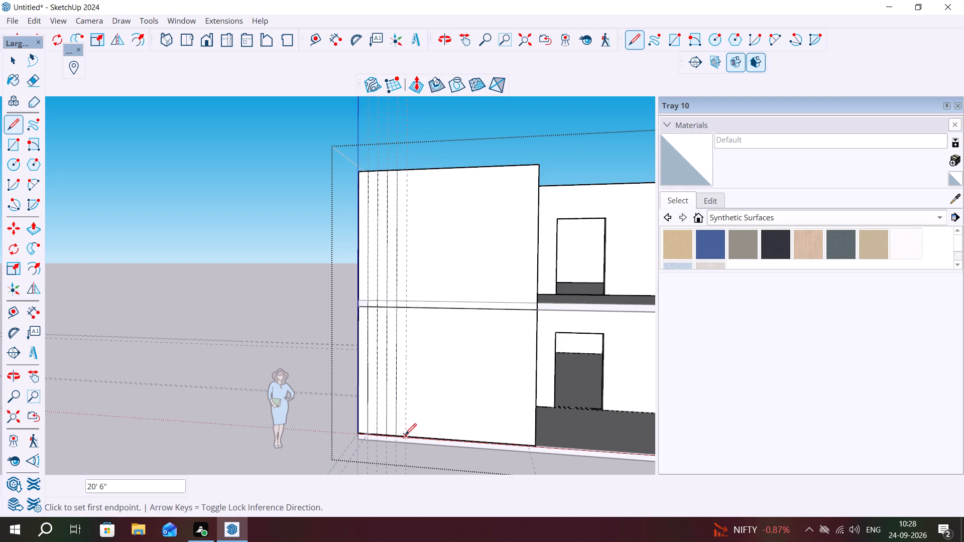
left_click(405, 435)
left_click(408, 169)
key("Escape")
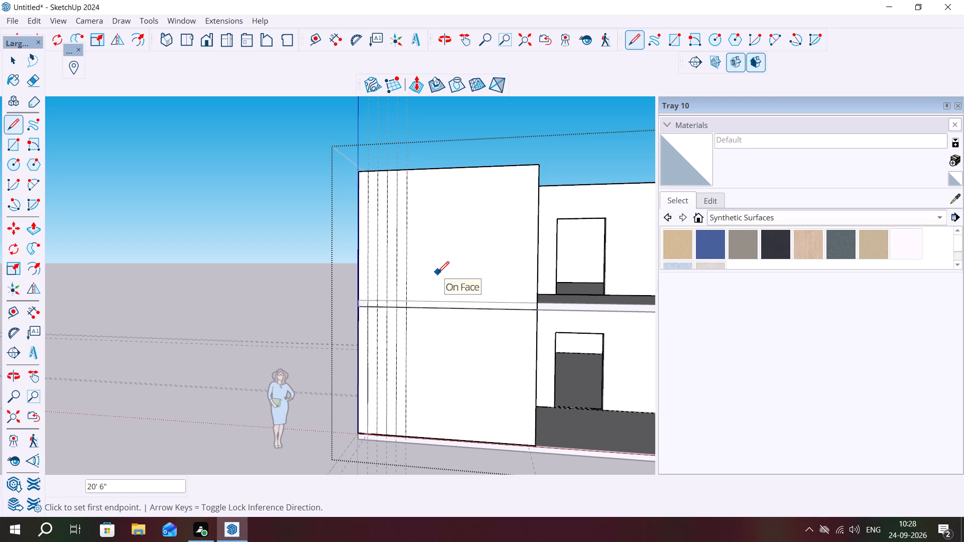
key("Escape")
key("space")
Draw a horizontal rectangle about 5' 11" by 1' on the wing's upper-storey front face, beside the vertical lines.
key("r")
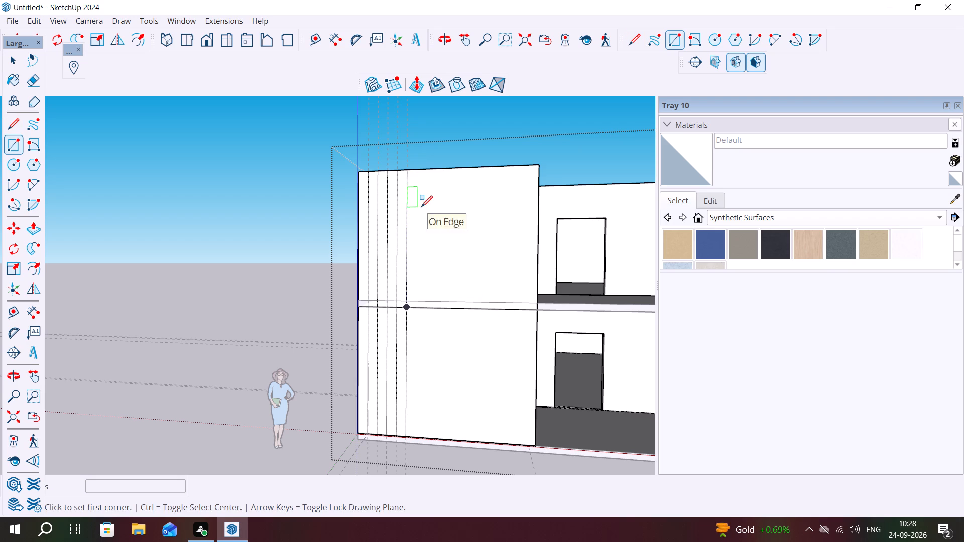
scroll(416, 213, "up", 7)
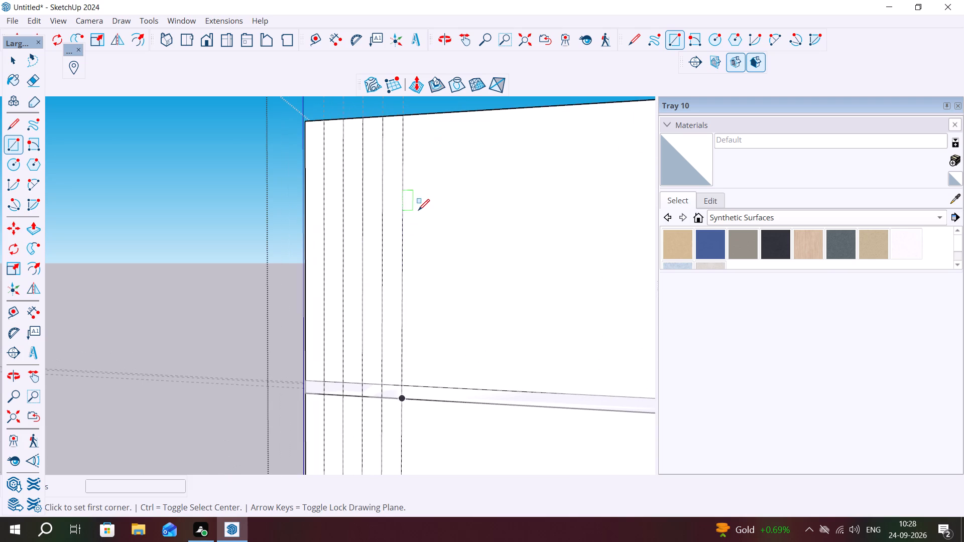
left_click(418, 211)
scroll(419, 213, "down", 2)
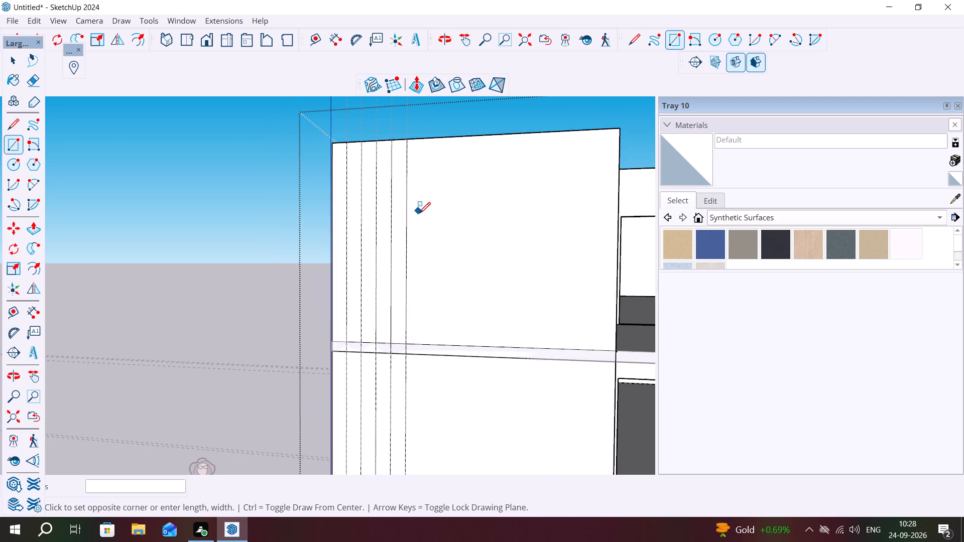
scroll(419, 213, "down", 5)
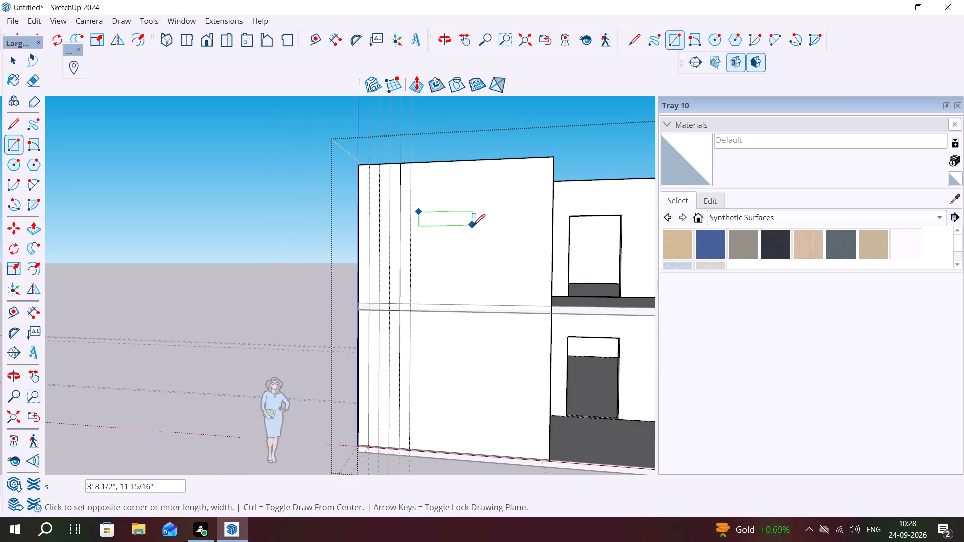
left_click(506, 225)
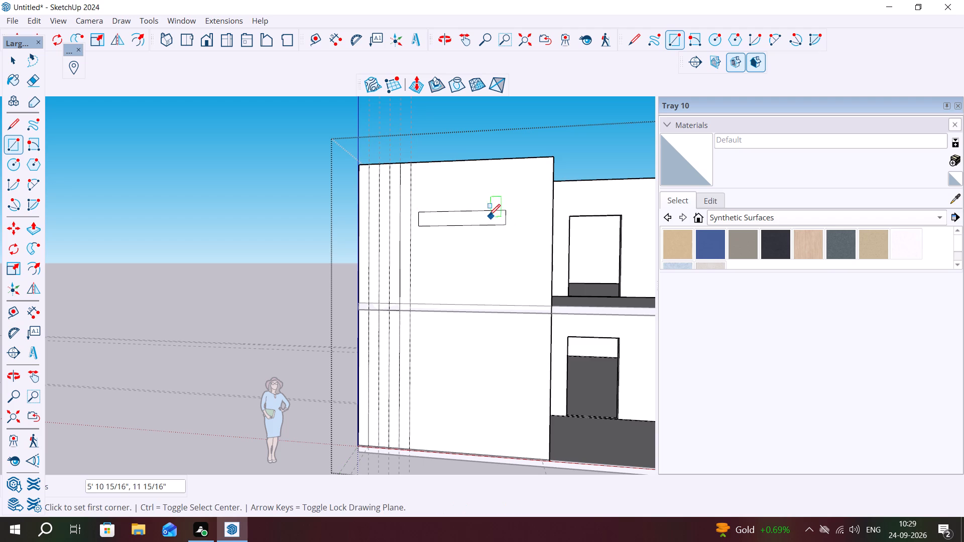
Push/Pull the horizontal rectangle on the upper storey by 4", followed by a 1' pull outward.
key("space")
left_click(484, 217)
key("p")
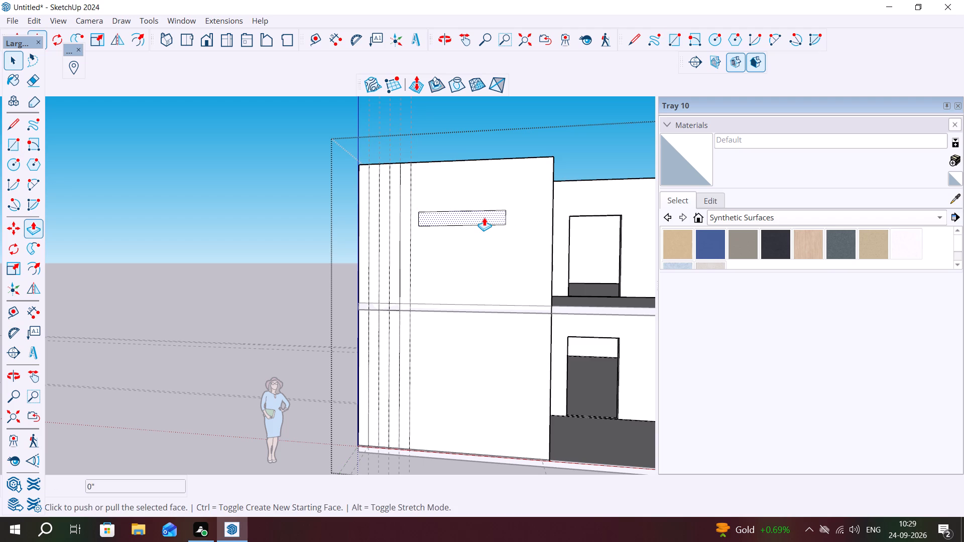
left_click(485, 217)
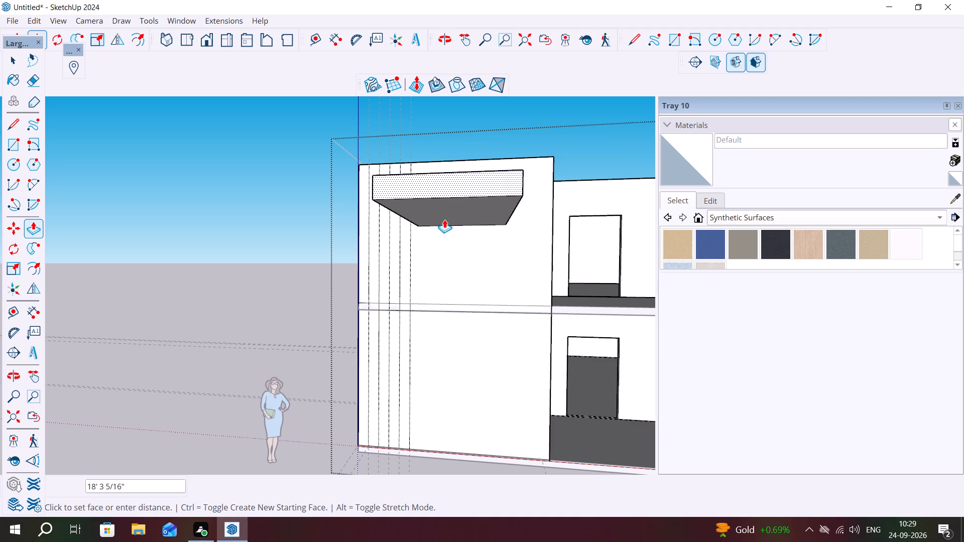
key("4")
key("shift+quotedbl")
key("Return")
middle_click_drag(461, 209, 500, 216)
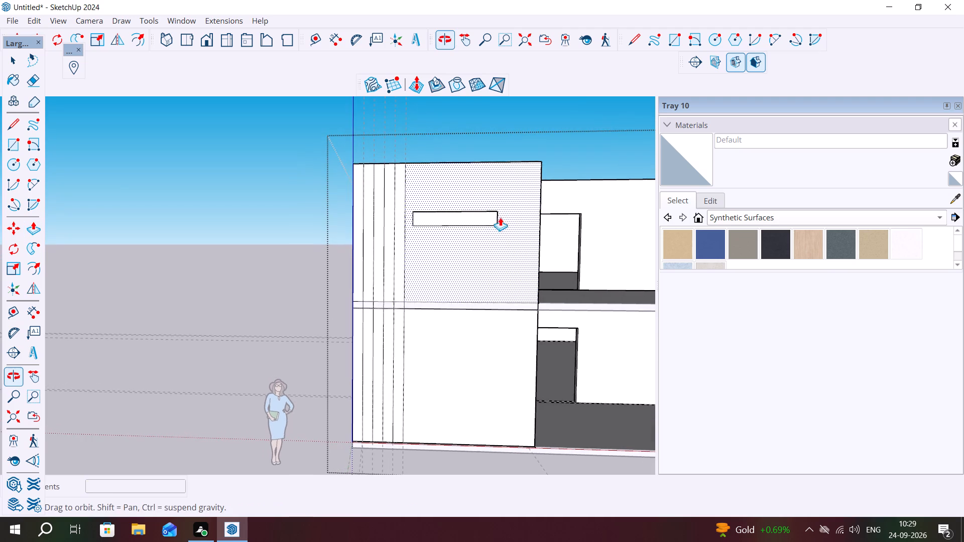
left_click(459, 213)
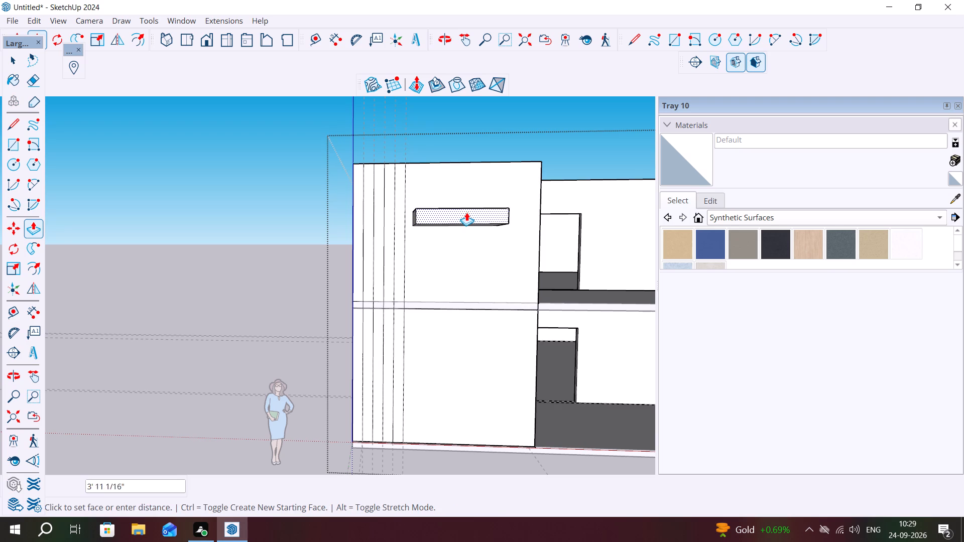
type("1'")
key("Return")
Examine the block on the wing's upper-storey front face from several angles.
middle_click_drag(466, 212, 572, 257)
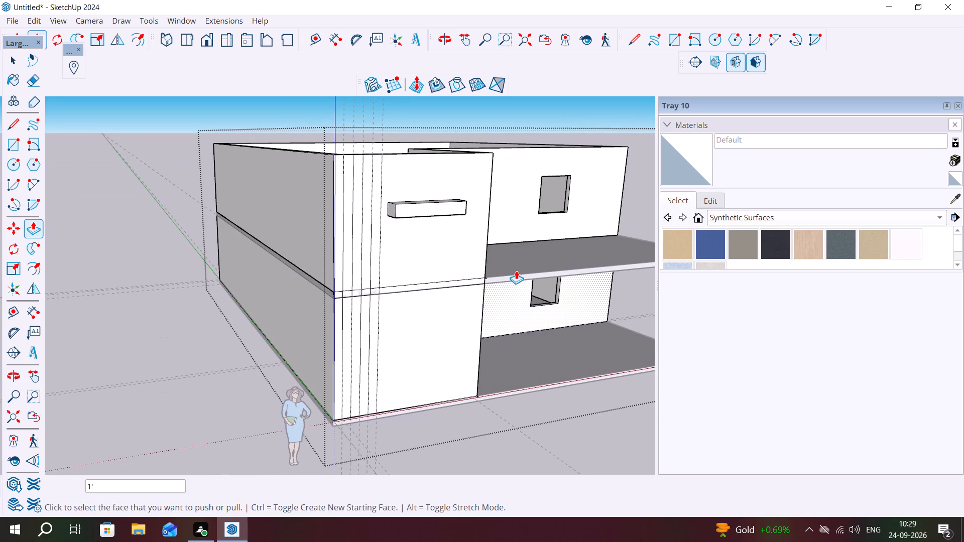
middle_click_drag(487, 275, 443, 270)
key("space")
middle_click_drag(367, 216, 342, 173)
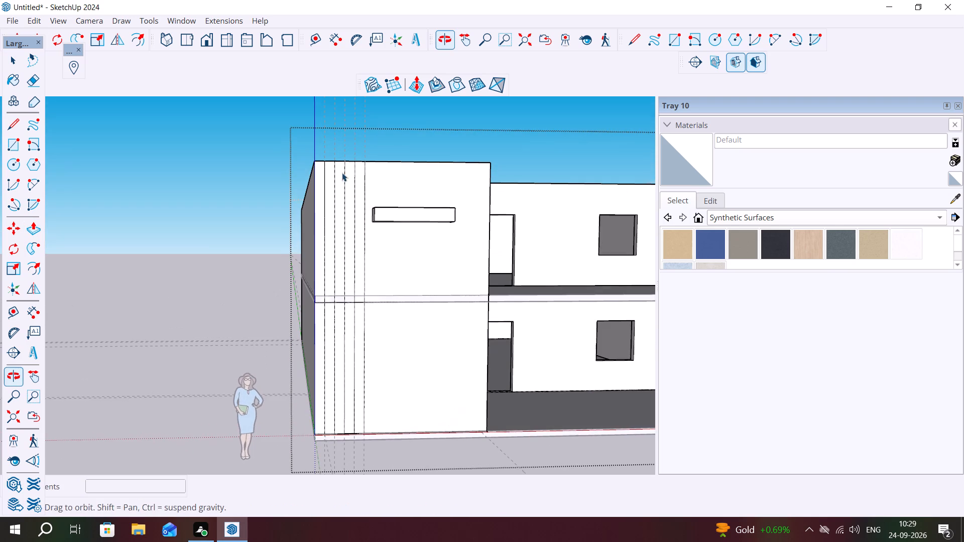
middle_click_drag(342, 173, 342, 173)
middle_click_drag(377, 229, 344, 216)
scroll(372, 240, "up", 5)
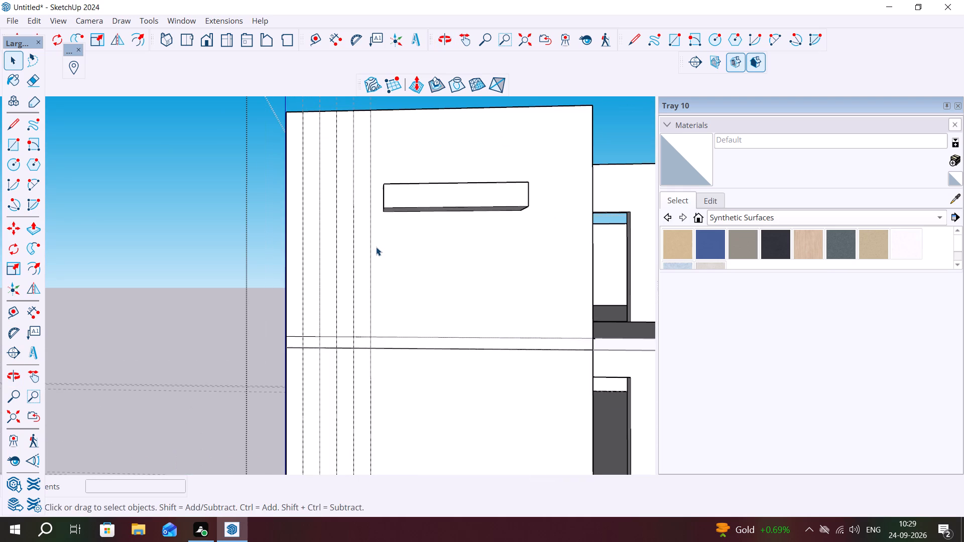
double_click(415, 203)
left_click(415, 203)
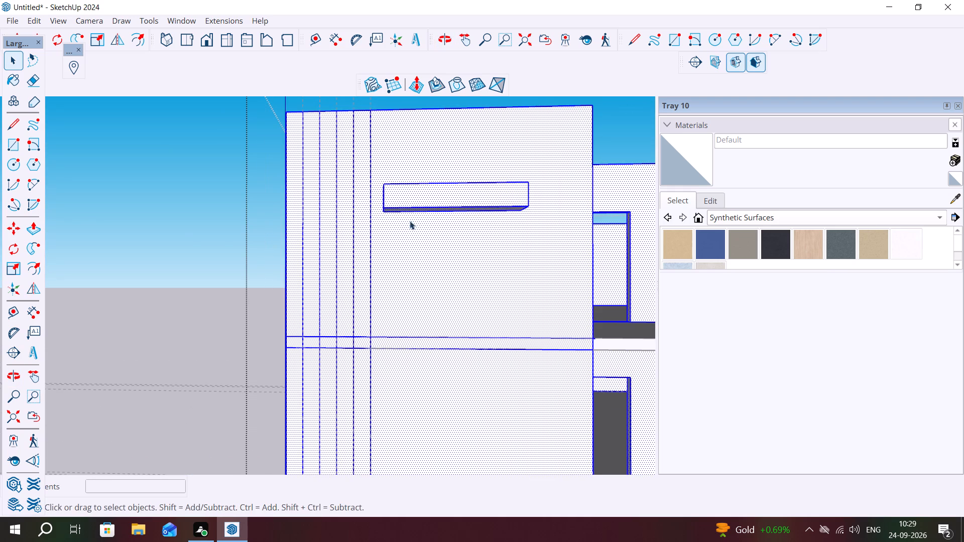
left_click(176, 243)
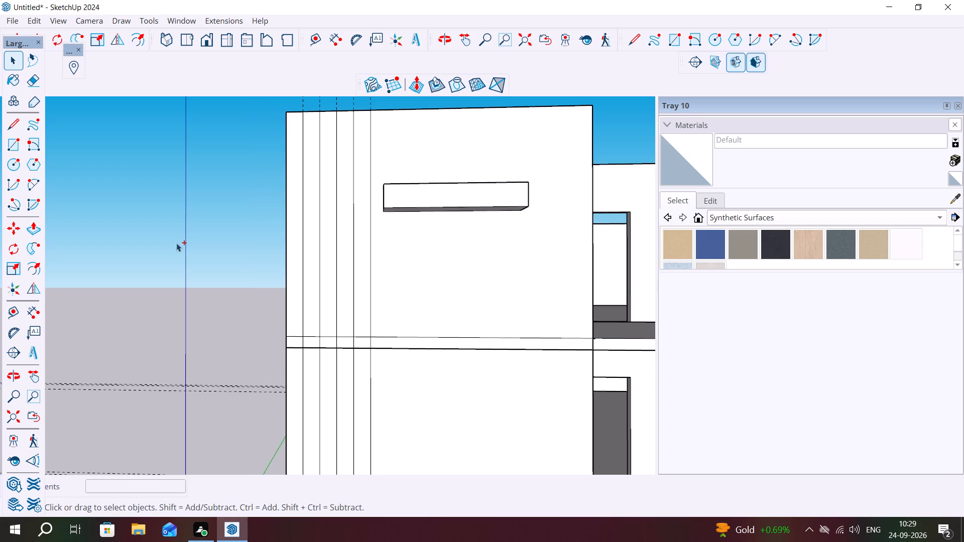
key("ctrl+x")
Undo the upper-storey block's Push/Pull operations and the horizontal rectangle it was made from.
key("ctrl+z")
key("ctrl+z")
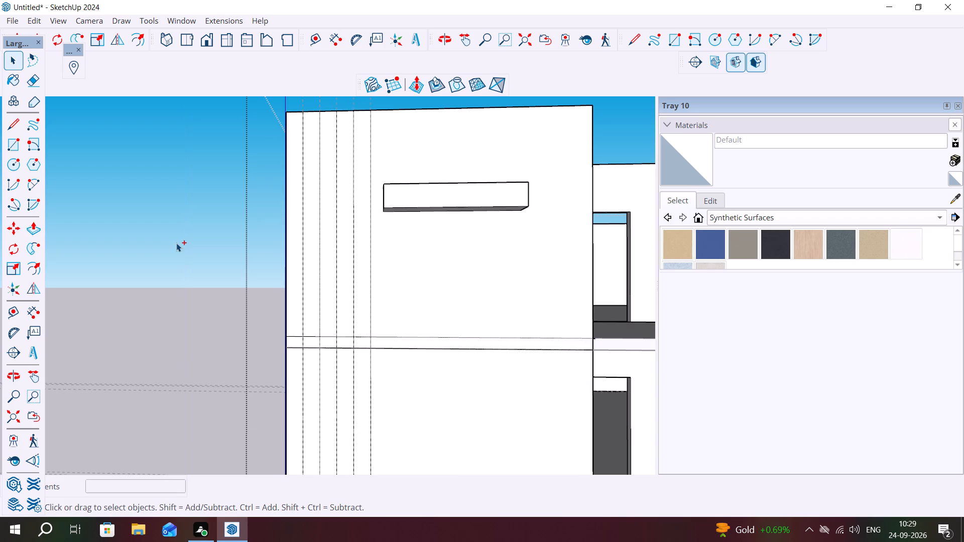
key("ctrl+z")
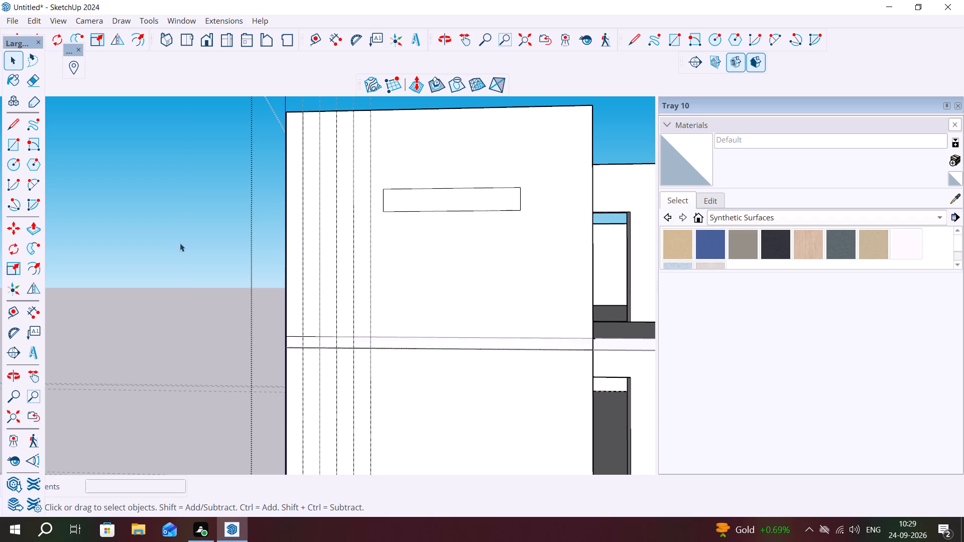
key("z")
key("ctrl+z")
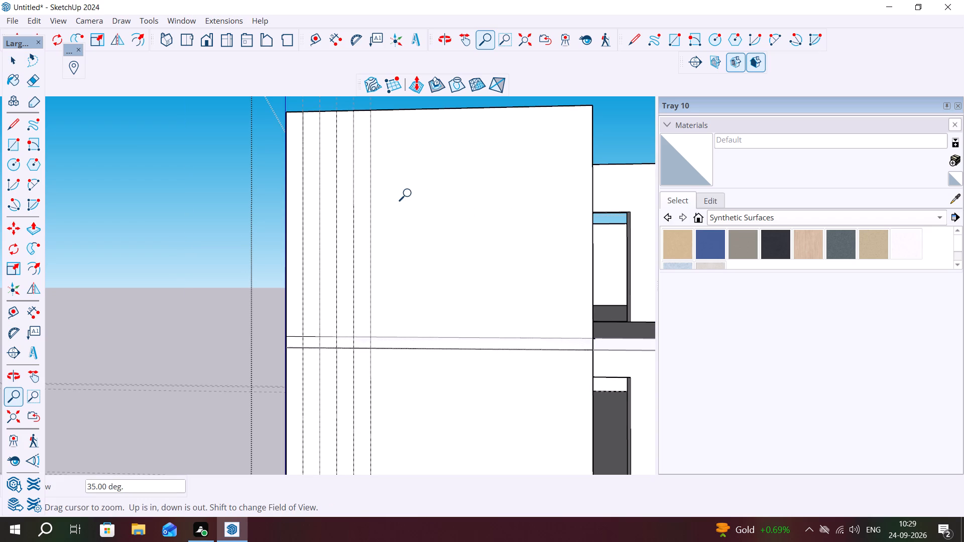
Draw a horizontal rectangle about 6' 9" by 1' 9" on the wing's upper-storey front face, overlapping the last vertical line.
key("r")
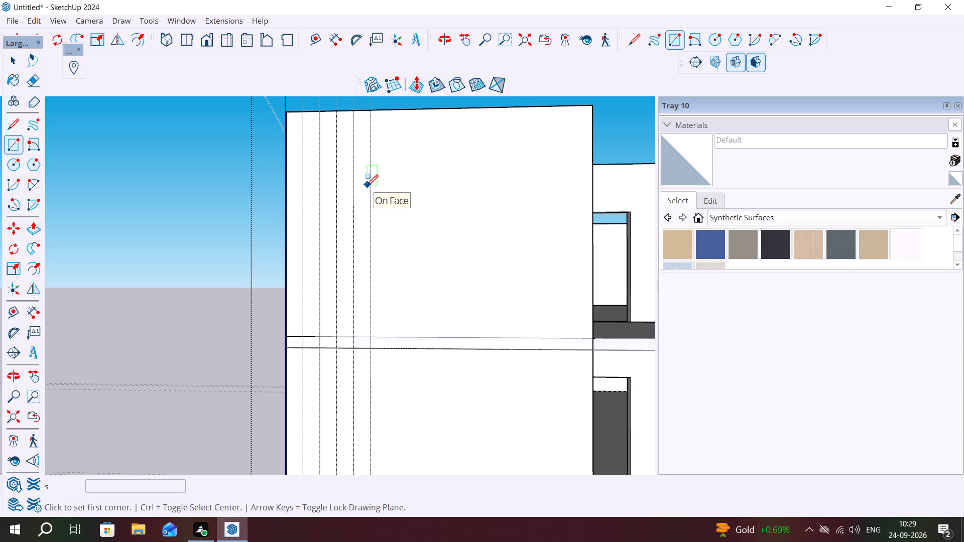
left_click(365, 186)
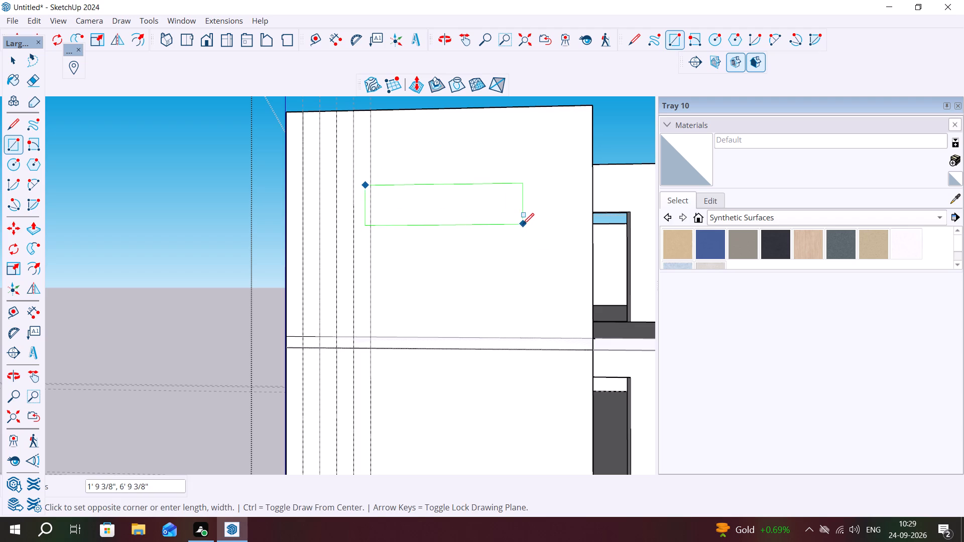
left_click(523, 224)
Push/Pull the main part of the new upper-storey rectangle outward by 1'.
key("space")
left_click(491, 207)
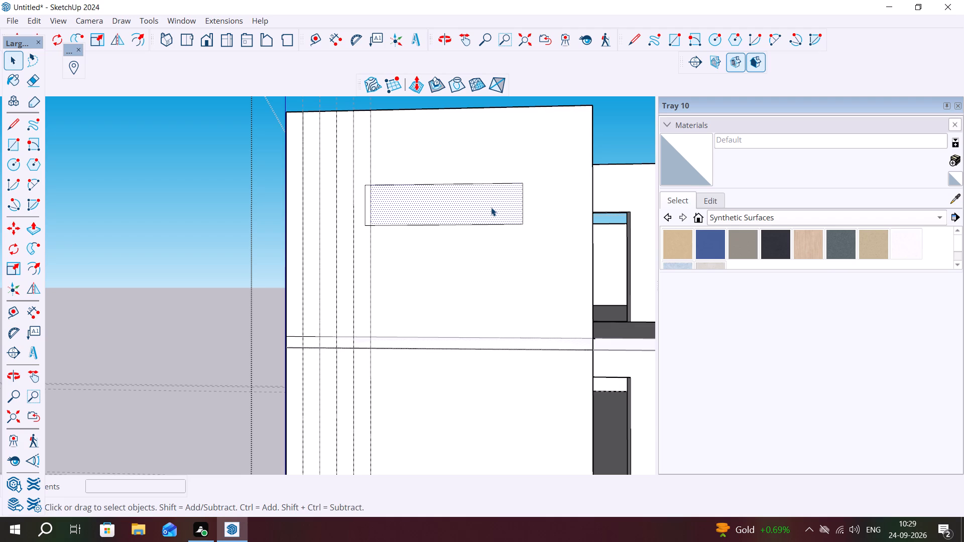
key("p")
left_click(491, 207)
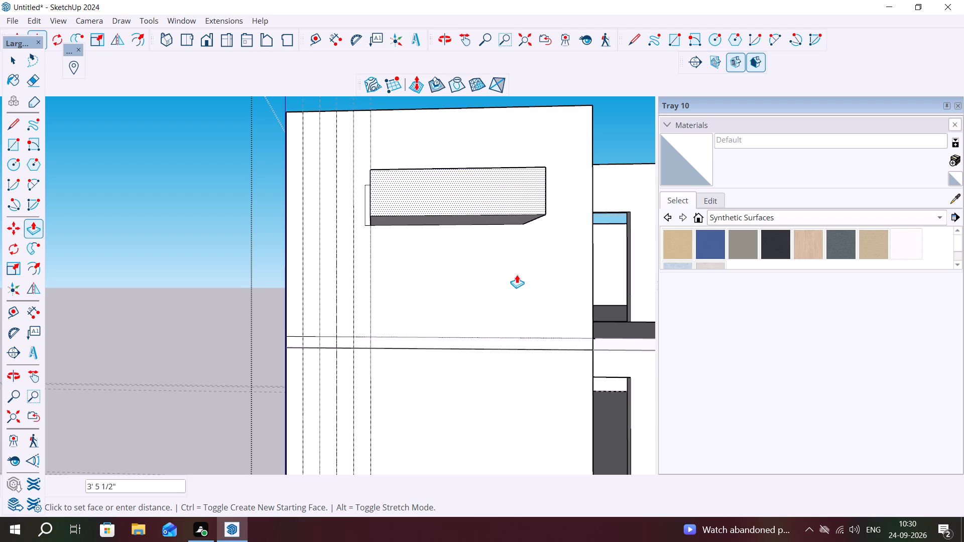
type("1'")
key("Return")
Push/Pull the narrow leftover strip at the block's end outward by 1', flush with the block's front.
scroll(357, 199, "up", 2)
middle_click_drag(365, 199, 428, 217)
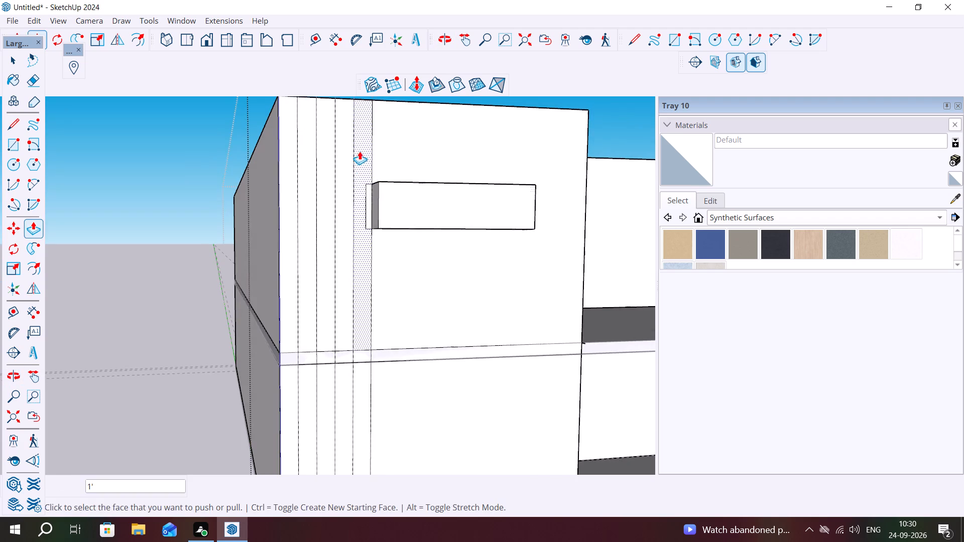
key("space")
scroll(368, 180, "up", 11)
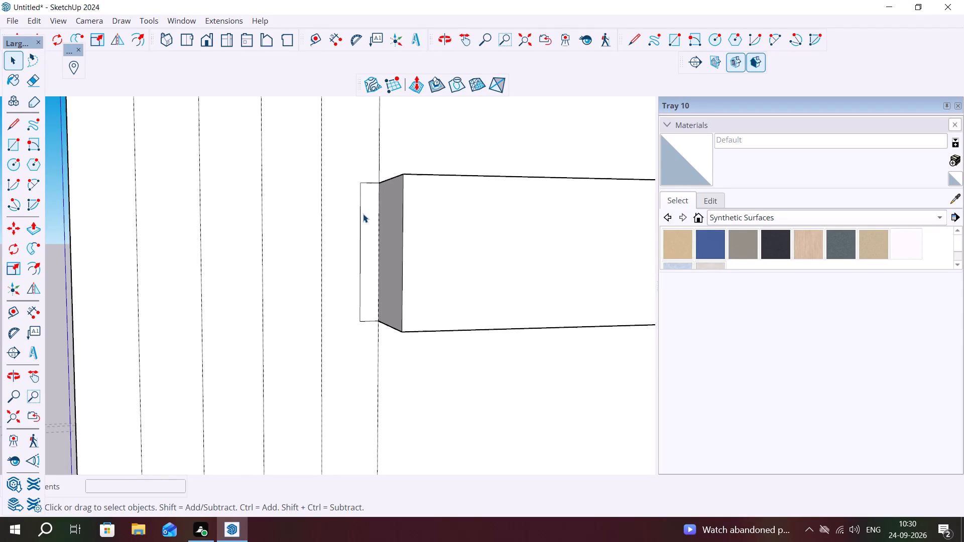
key("p")
left_click(365, 218)
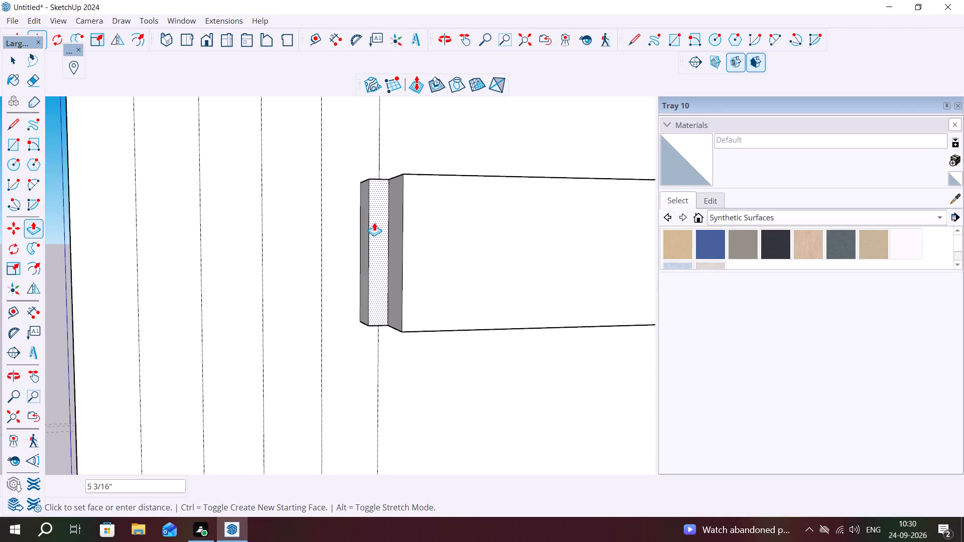
left_click(406, 236)
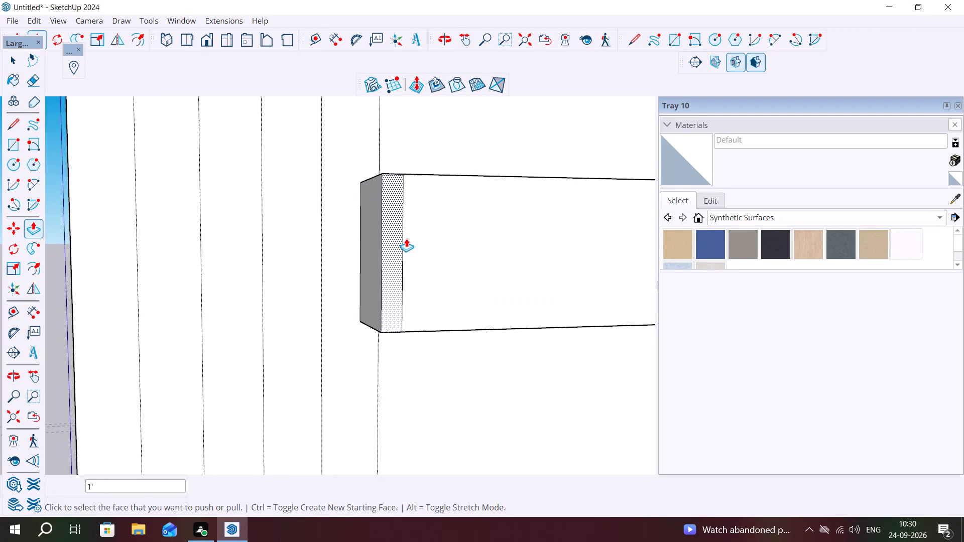
Erase the dividing edge between the narrow strip and the main part on the block's front face.
key("e")
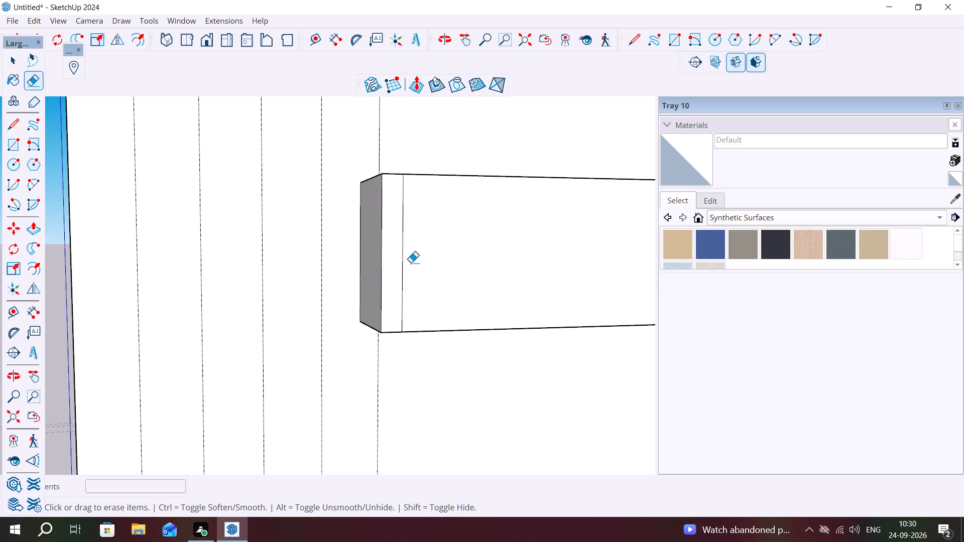
scroll(411, 262, "up", 3)
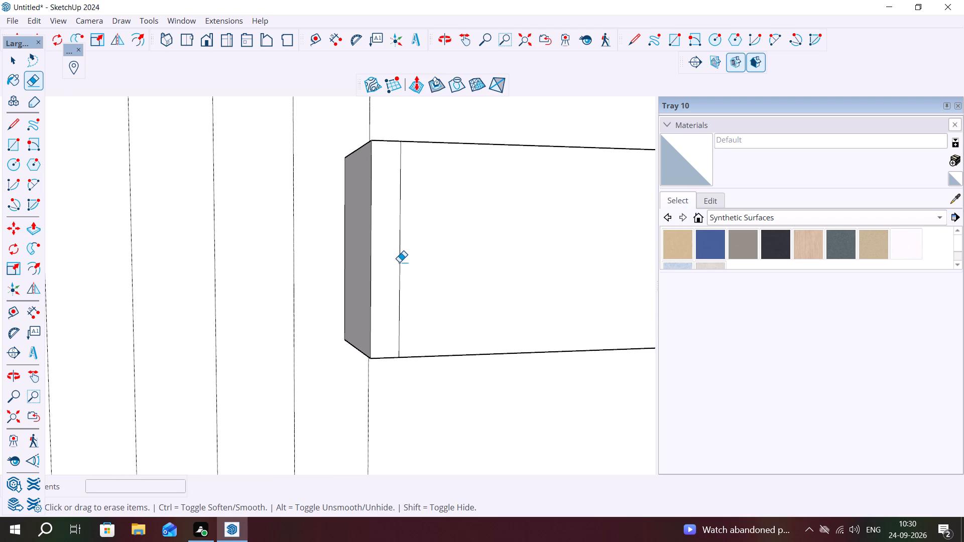
left_click(399, 262)
scroll(363, 282, "down", 10)
scroll(355, 252, "up", 1)
scroll(398, 248, "down", 6)
key("space")
Add two more vertical guides on the wing's front face, spaced 9" apart and starting from the last vertical line.
middle_click_drag(394, 298, 344, 248)
scroll(374, 339, "up", 5)
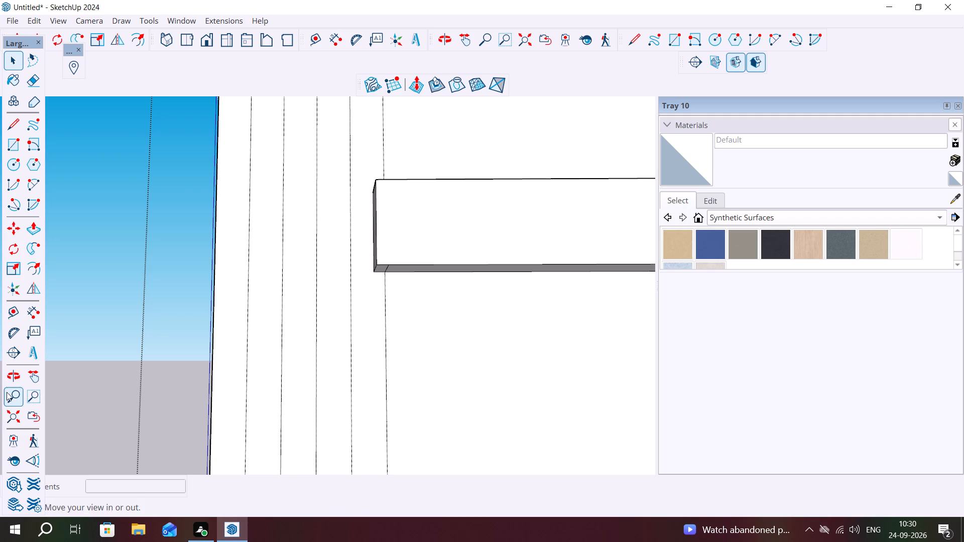
left_click(13, 312)
scroll(280, 279, "down", 5)
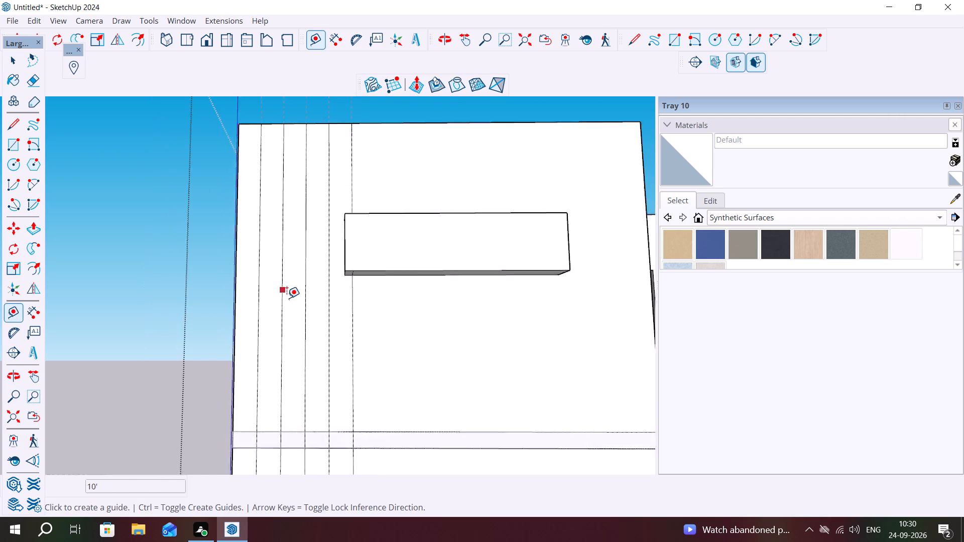
scroll(287, 298, "down", 1)
left_click(339, 357)
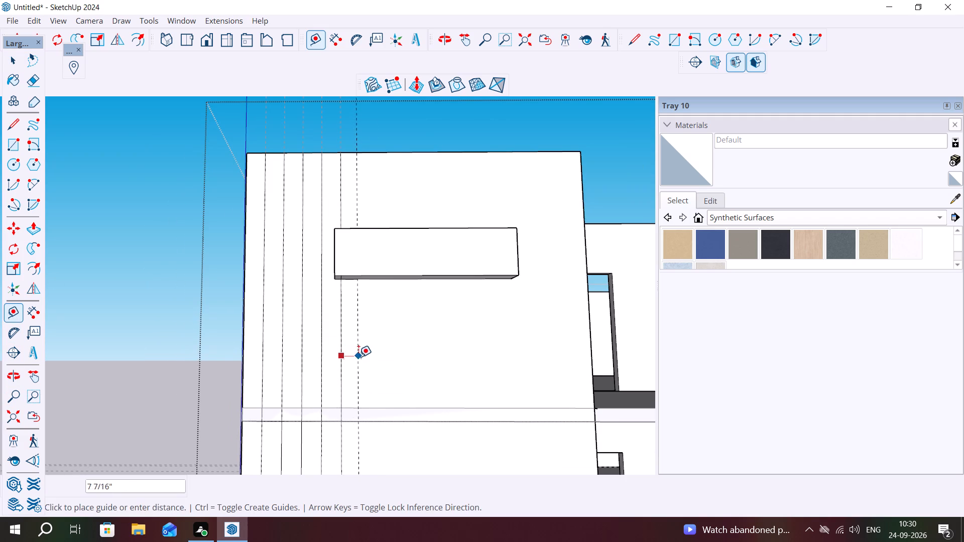
type("9\"")
key("Return")
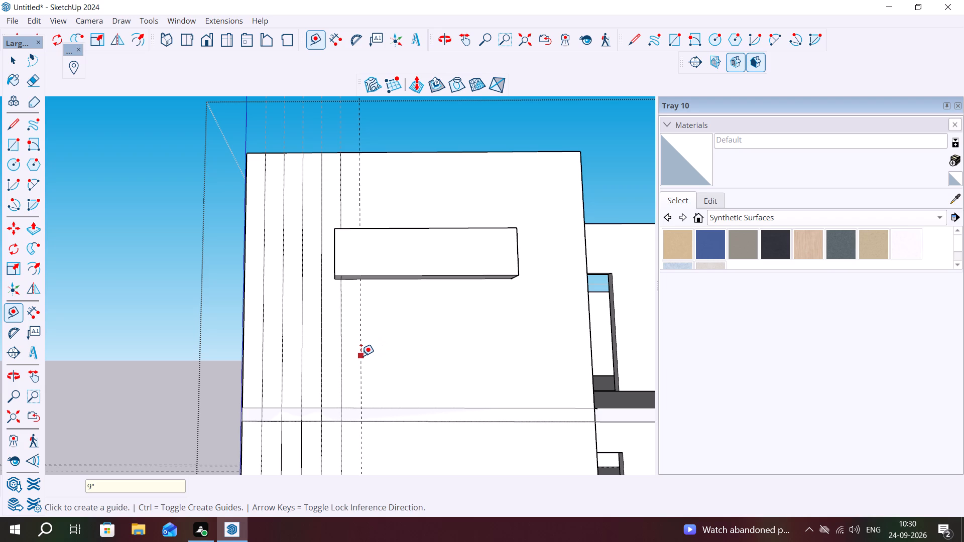
left_click(361, 356)
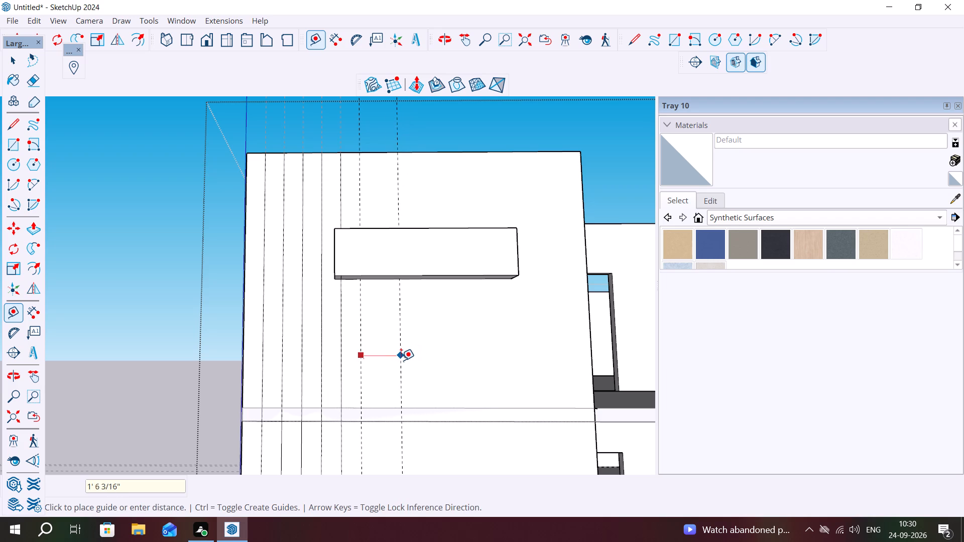
type("9\"")
key("Return")
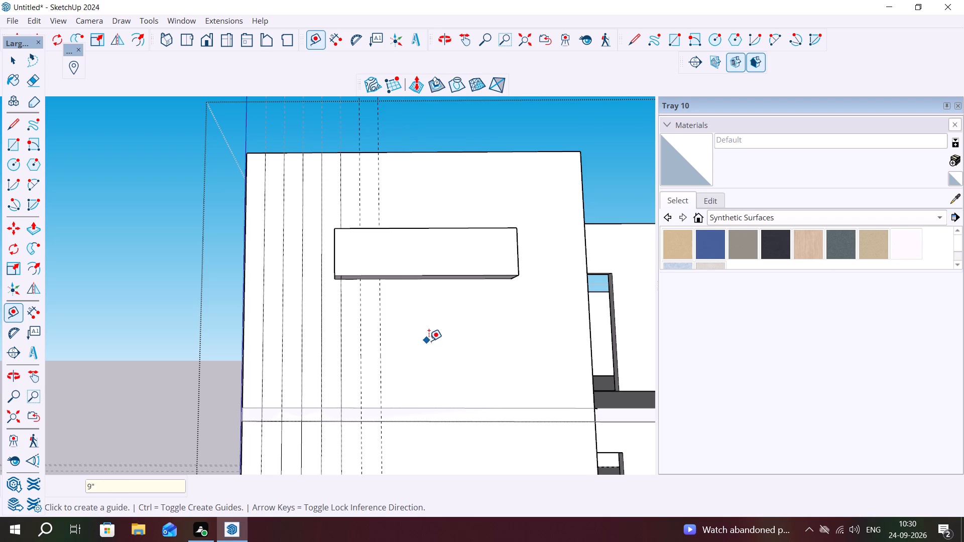
scroll(432, 341, "down", 1)
key("Escape")
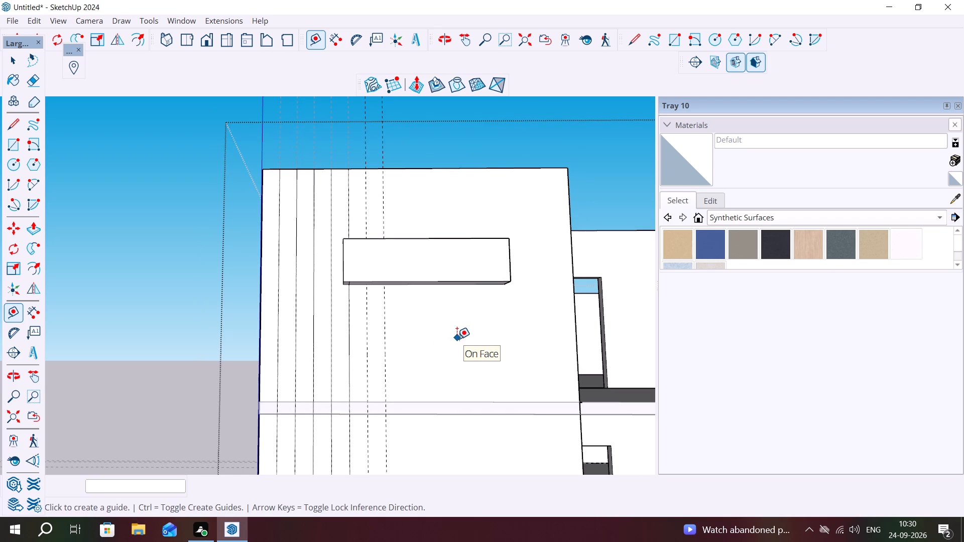
key("space")
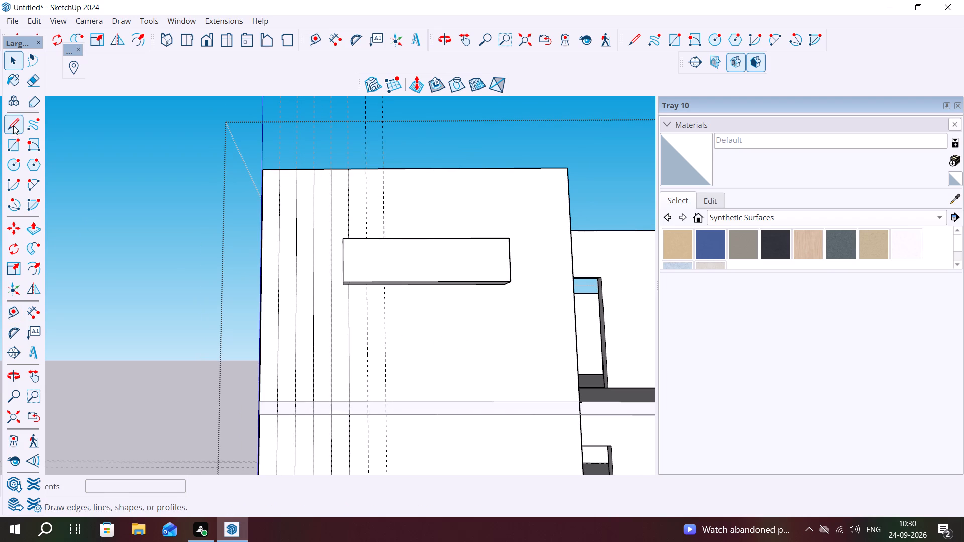
Draw two vertical lines about 15' 5" long along the new guides, between the block's underside and the wall's base.
left_click_drag(16, 118, 14, 111)
scroll(454, 294, "down", 9)
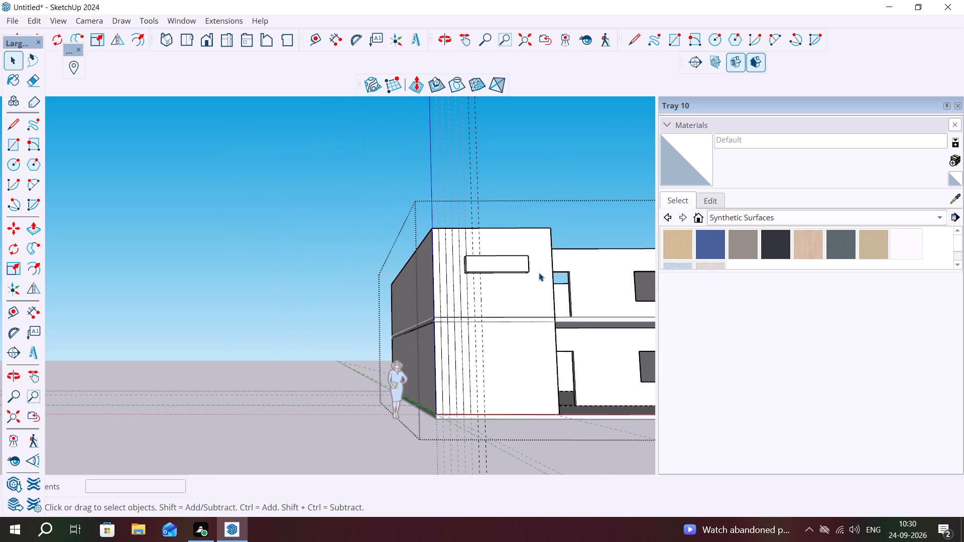
left_click(11, 122)
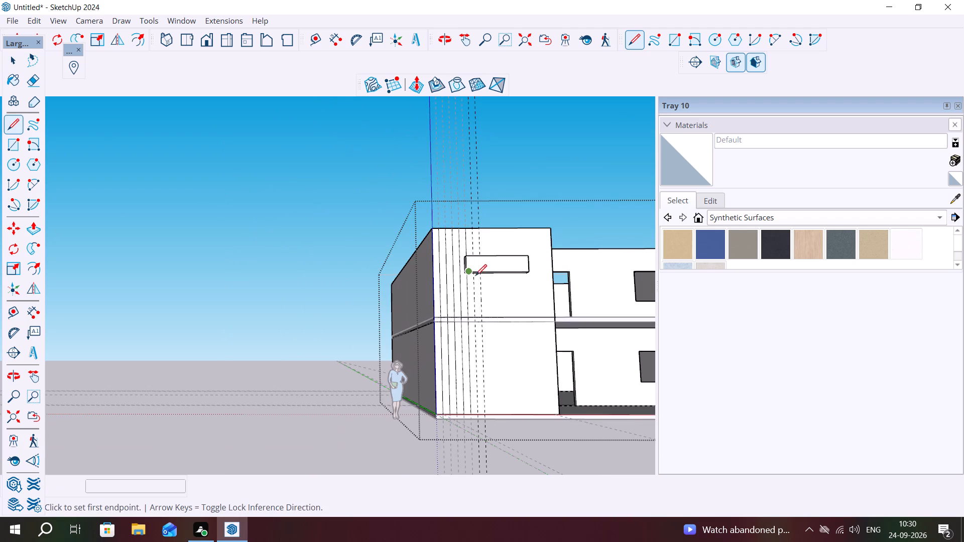
scroll(471, 278, "up", 3)
middle_click_drag(476, 274, 483, 221)
scroll(478, 246, "up", 5)
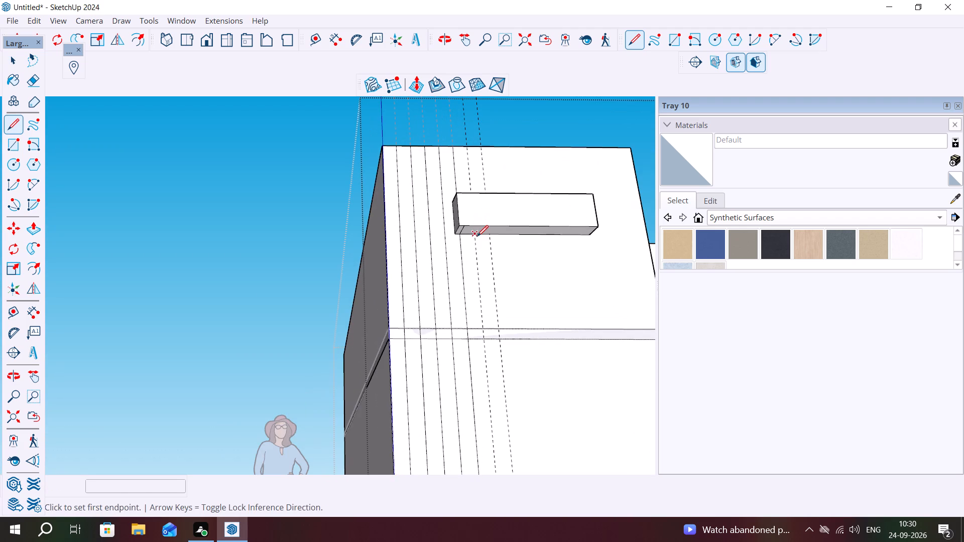
left_click(474, 236)
scroll(468, 302, "down", 5)
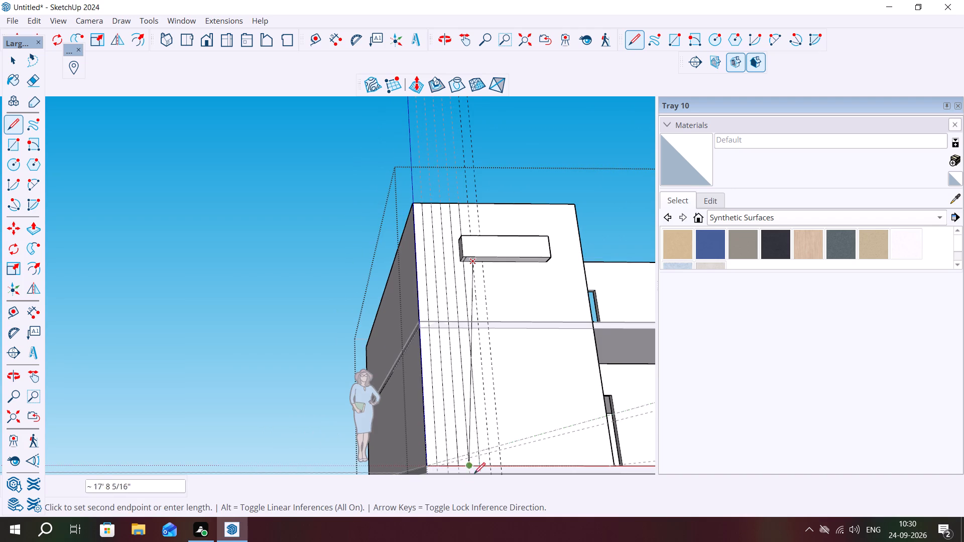
scroll(487, 467, "down", 1)
left_click(489, 467)
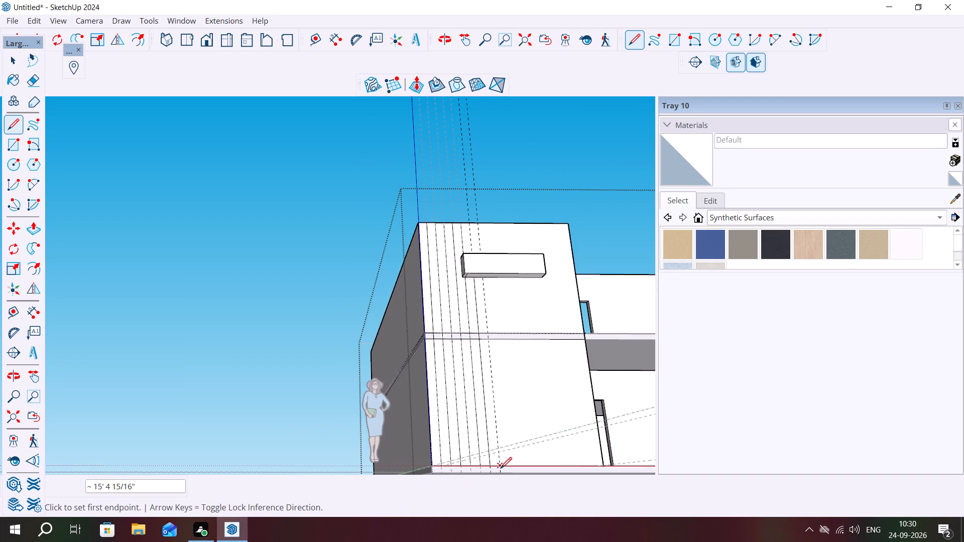
left_click(500, 465)
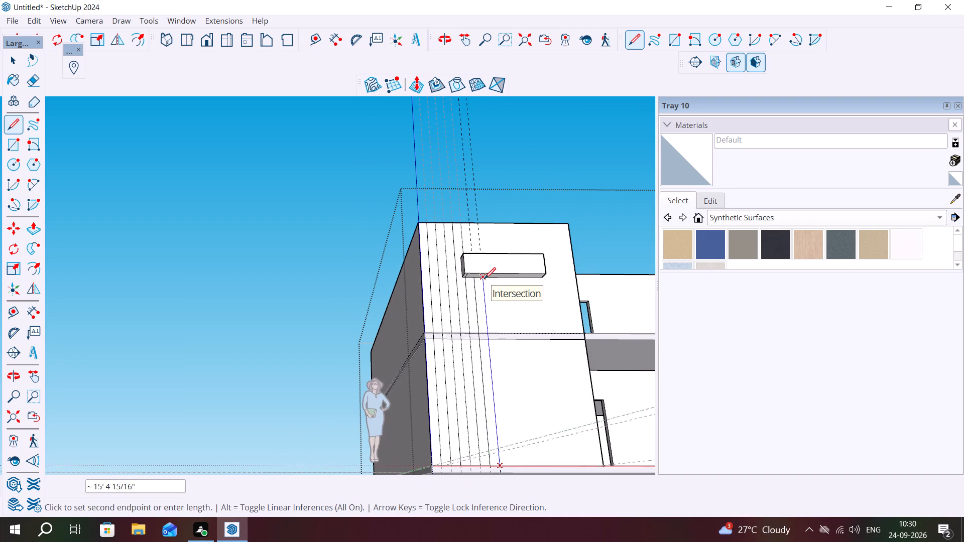
left_click(485, 279)
key("Escape")
middle_click_drag(505, 306, 501, 380)
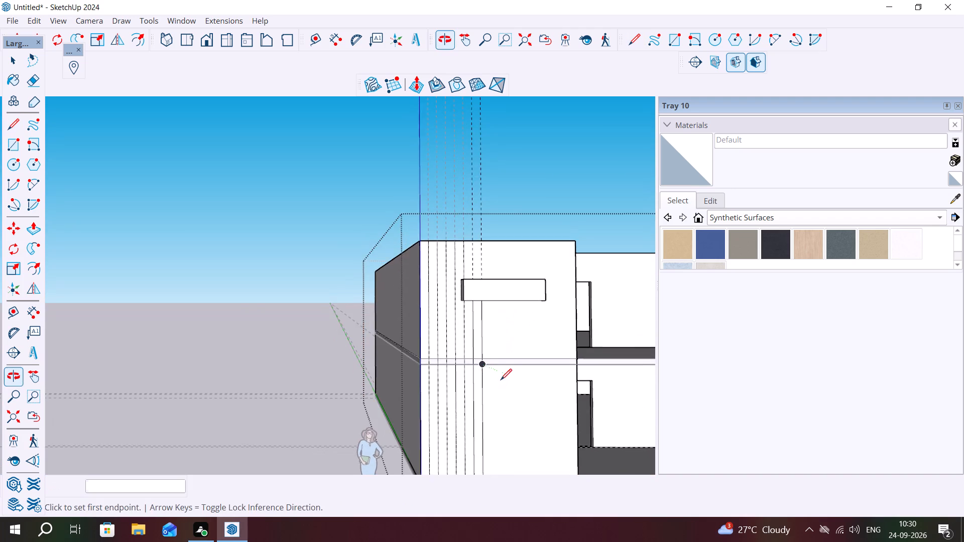
scroll(502, 379, "down", 2)
key("Escape")
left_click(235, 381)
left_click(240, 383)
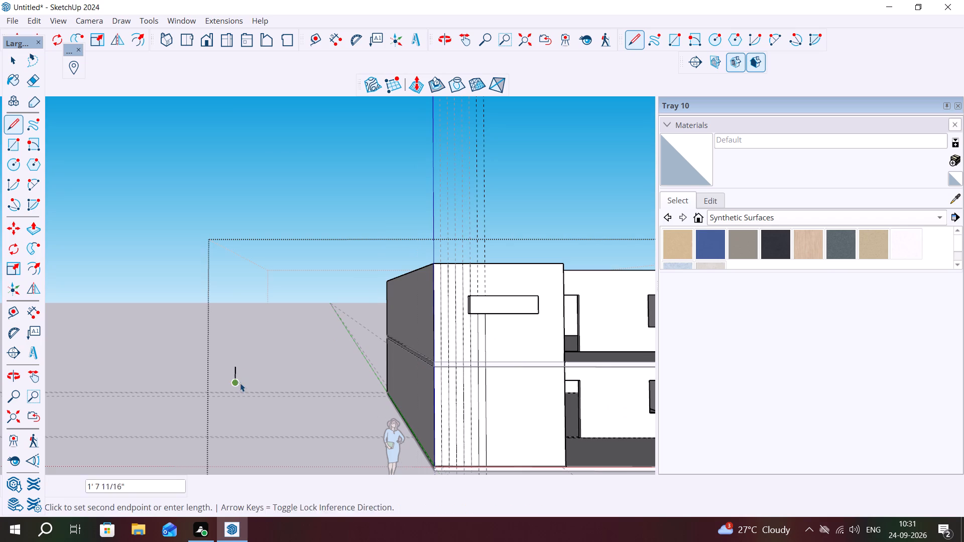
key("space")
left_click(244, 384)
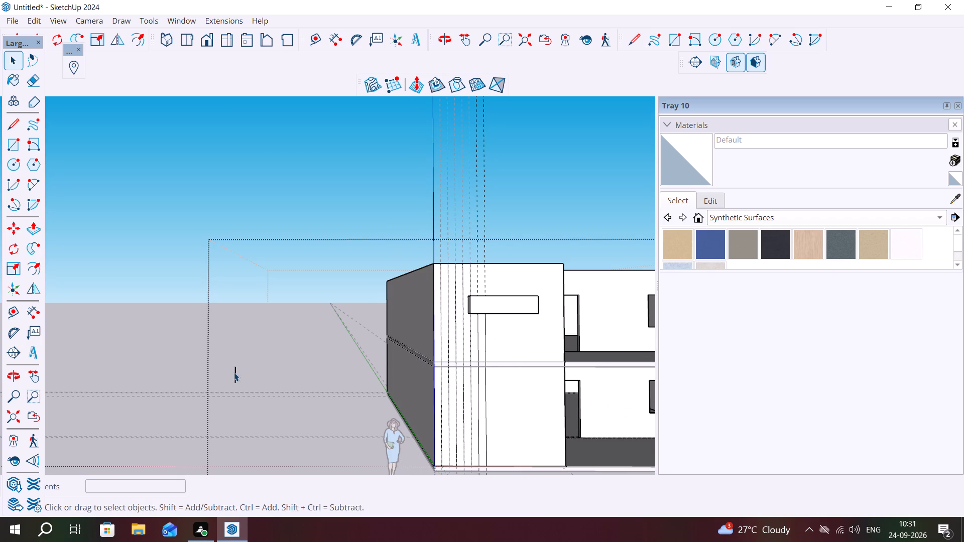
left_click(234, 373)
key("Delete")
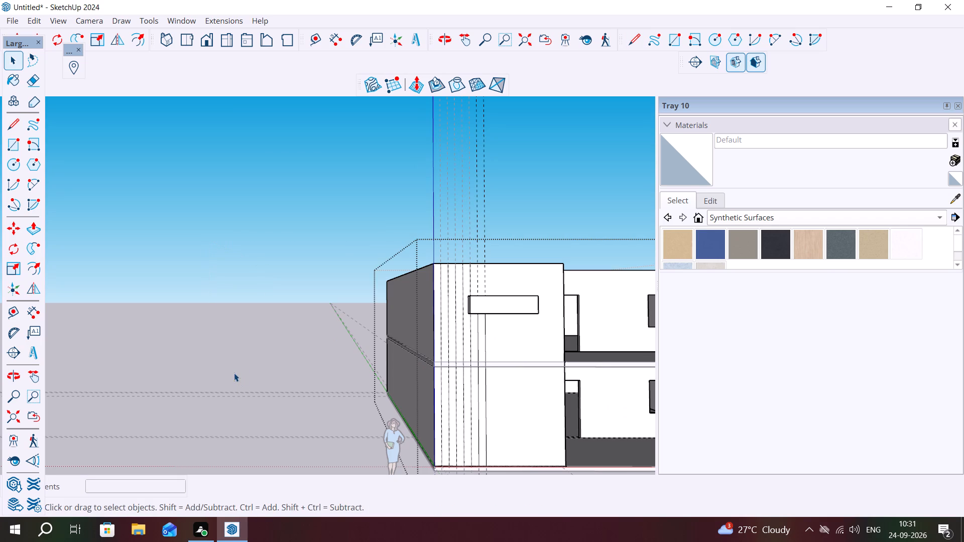
Draw a 4' by about 15' 5" rectangle on the wing's front face, from the last vertical line at the block's underside to the wall's base.
middle_click_drag(510, 417, 499, 416)
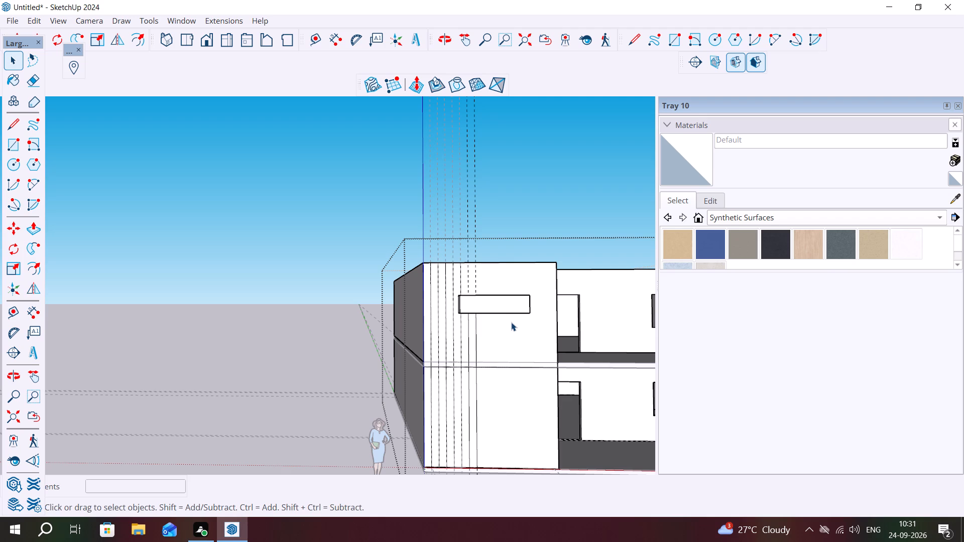
key("r")
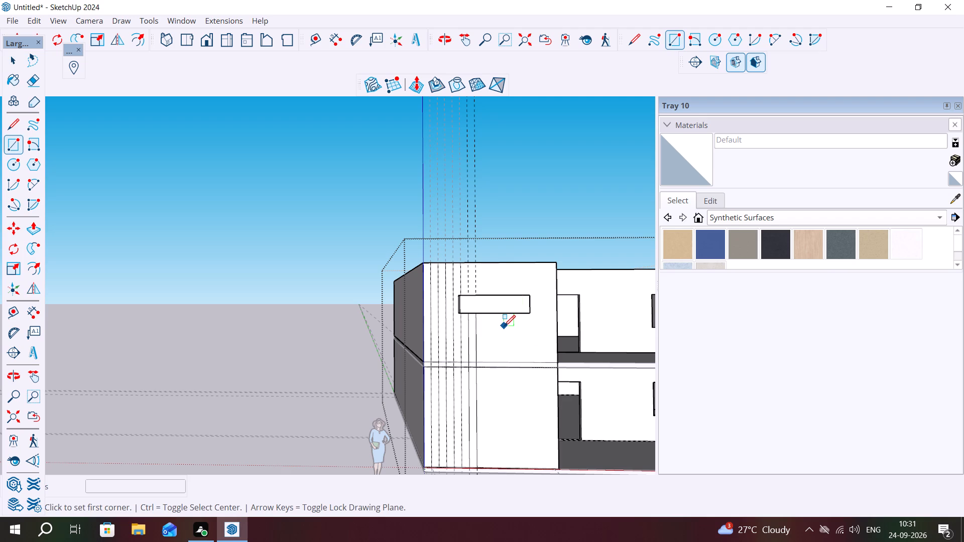
scroll(504, 326, "up", 10)
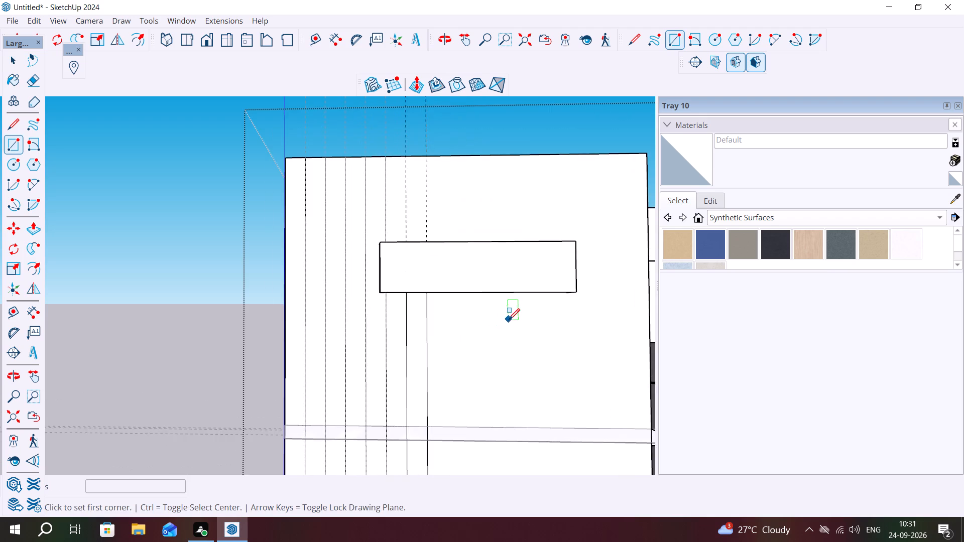
middle_click_drag(509, 320, 507, 283)
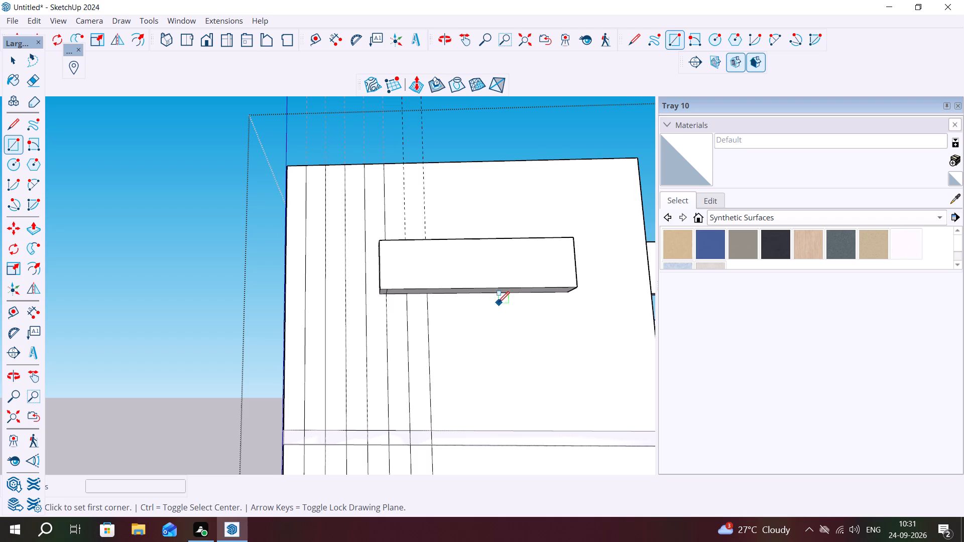
left_click(429, 296)
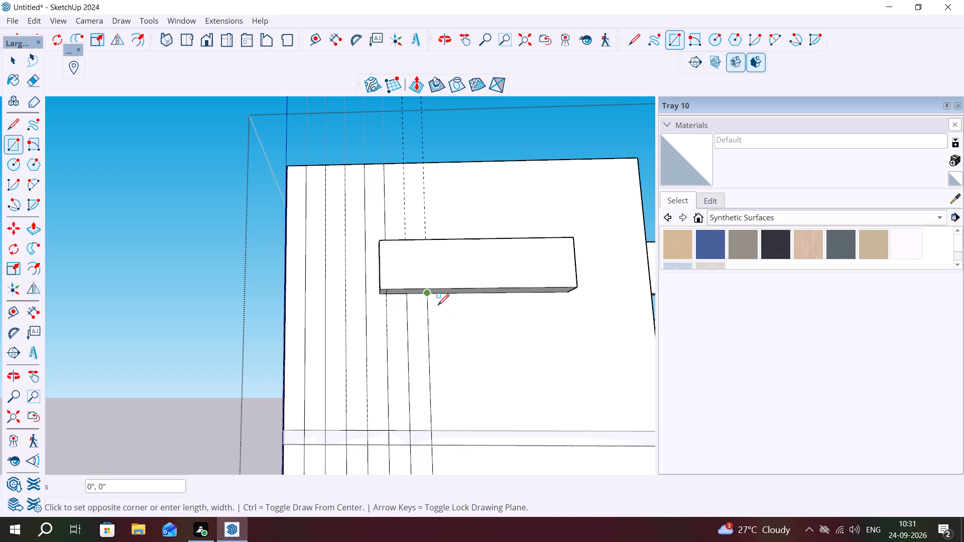
scroll(518, 343, "down", 4)
scroll(558, 390, "down", 6)
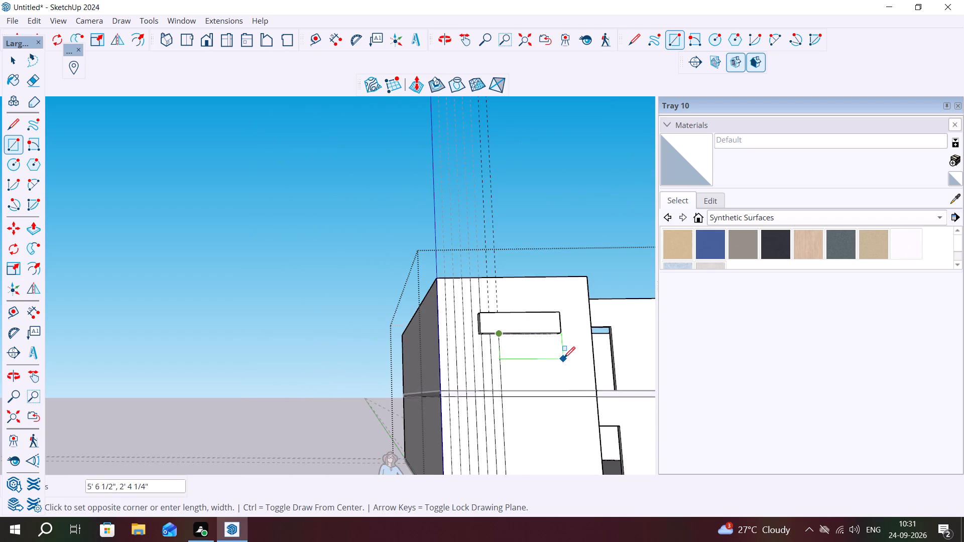
scroll(564, 358, "down", 5)
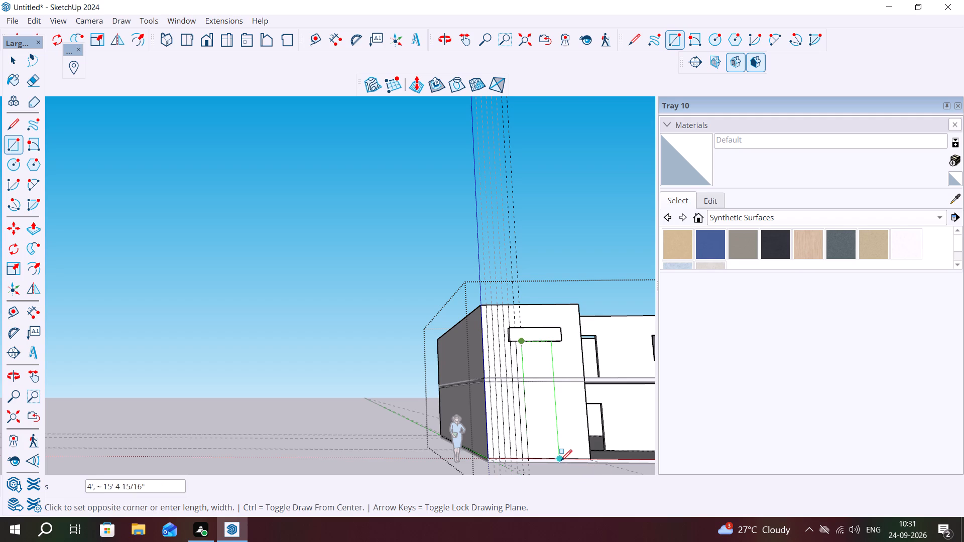
left_click(561, 461)
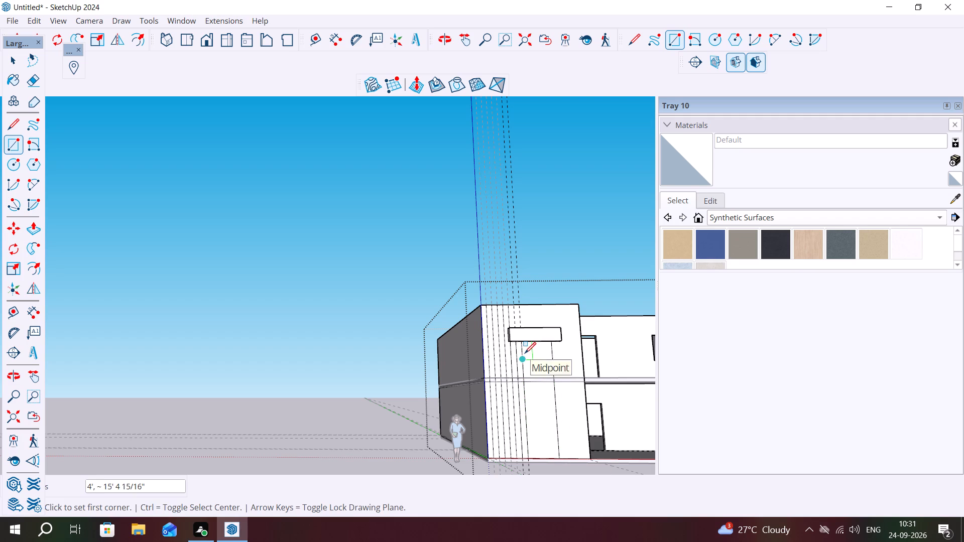
Draw a smaller rectangle about 2' 5" wide and 9' 5" high inside the new 4' panel below the block.
left_click(528, 353)
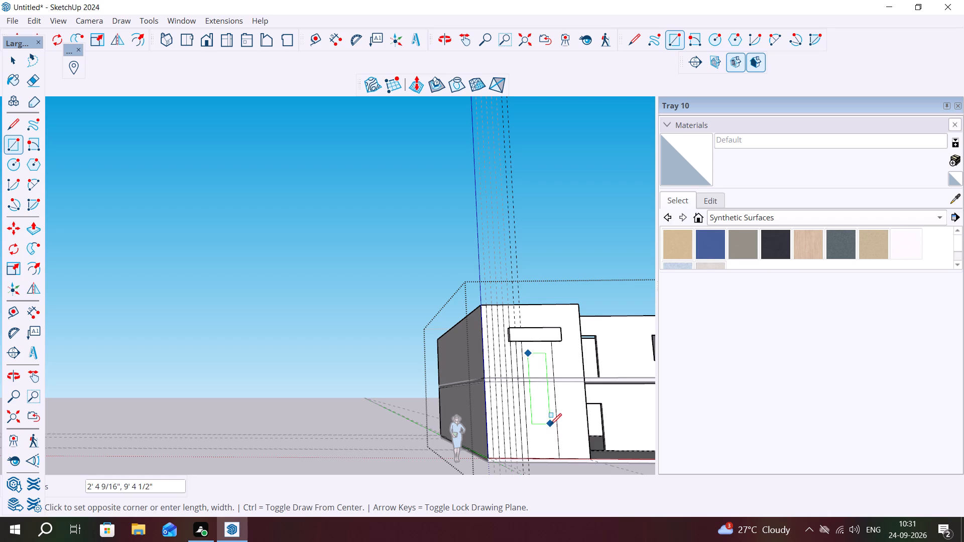
left_click(550, 425)
key("Escape")
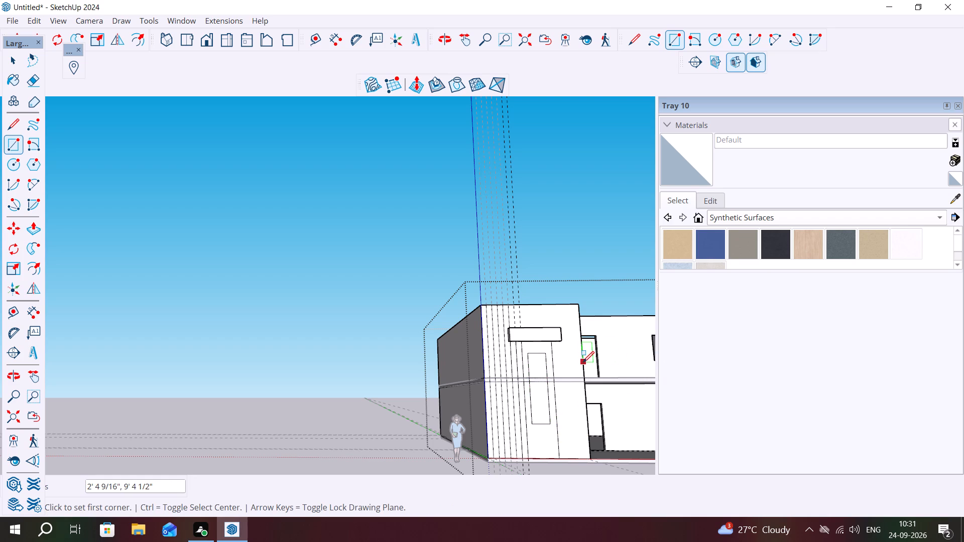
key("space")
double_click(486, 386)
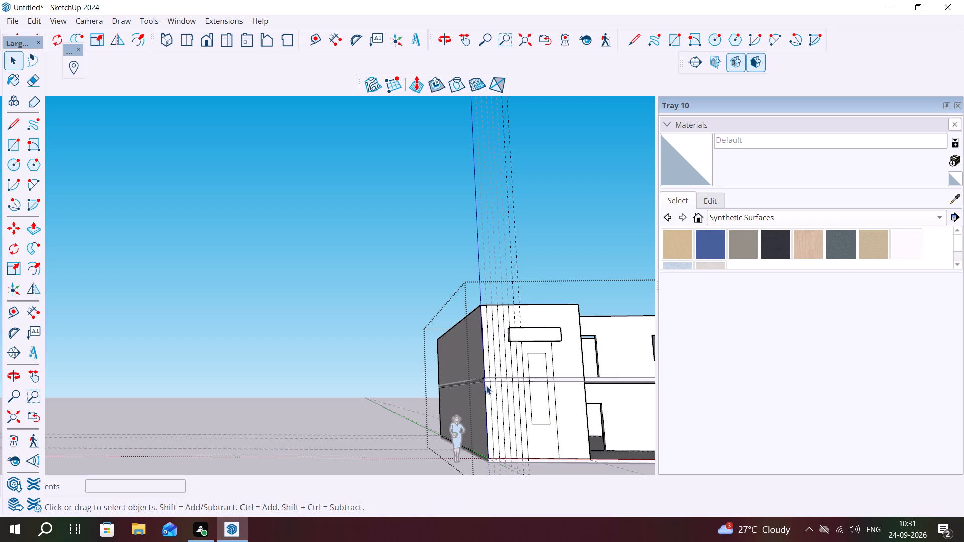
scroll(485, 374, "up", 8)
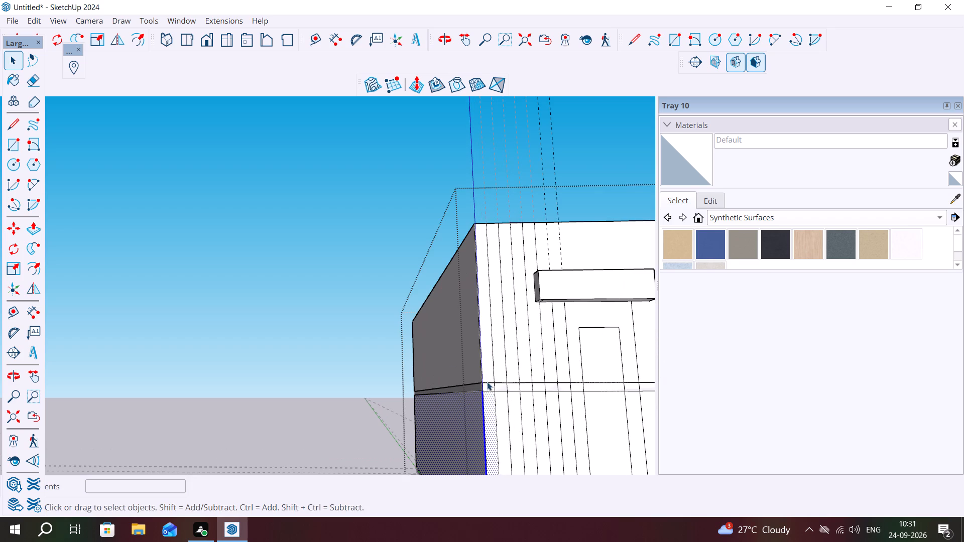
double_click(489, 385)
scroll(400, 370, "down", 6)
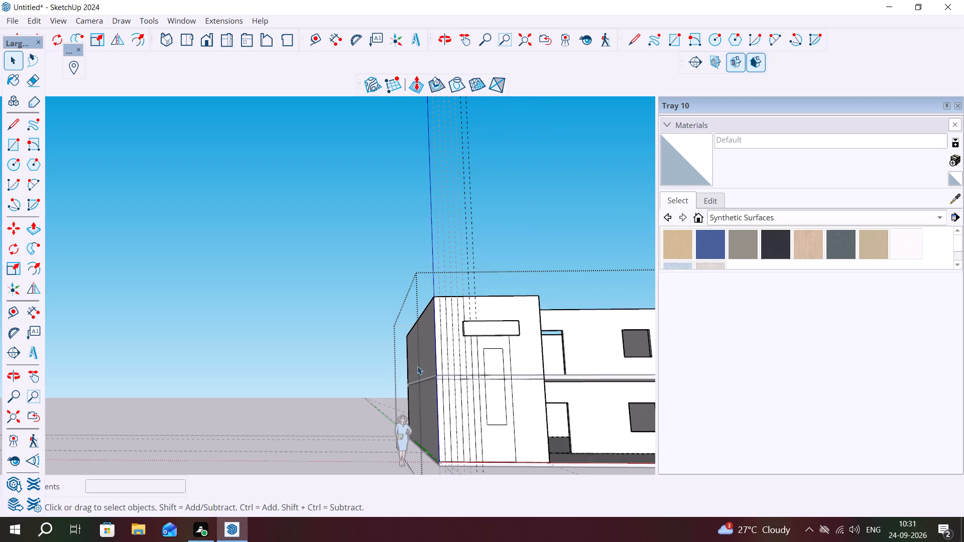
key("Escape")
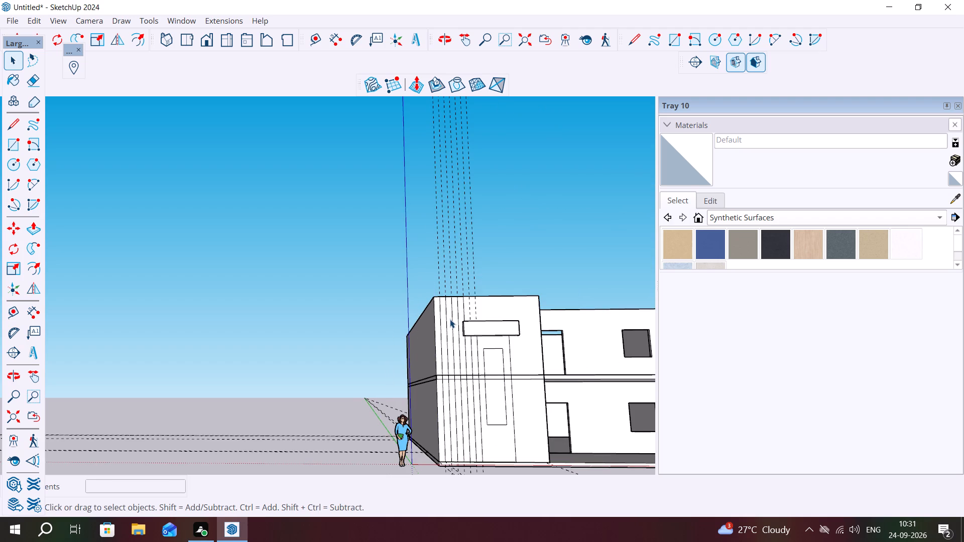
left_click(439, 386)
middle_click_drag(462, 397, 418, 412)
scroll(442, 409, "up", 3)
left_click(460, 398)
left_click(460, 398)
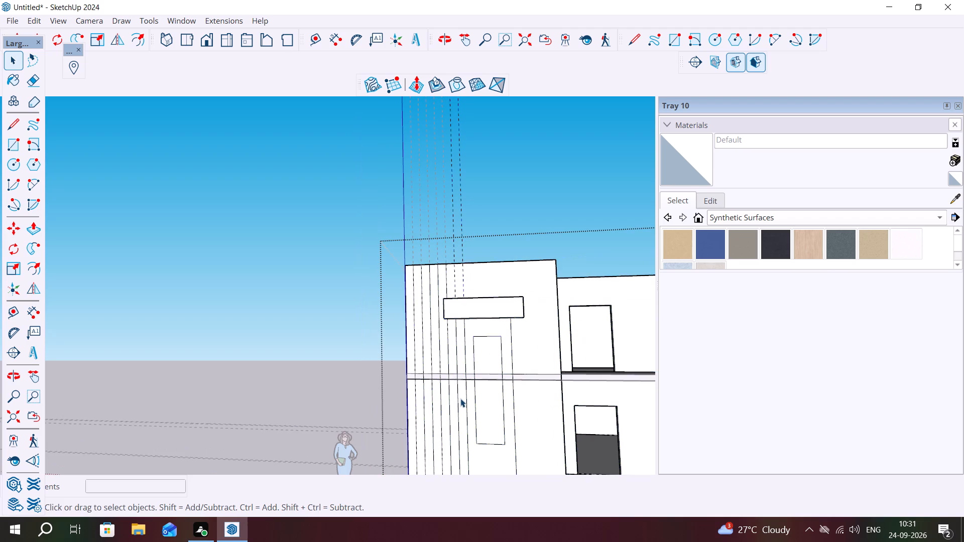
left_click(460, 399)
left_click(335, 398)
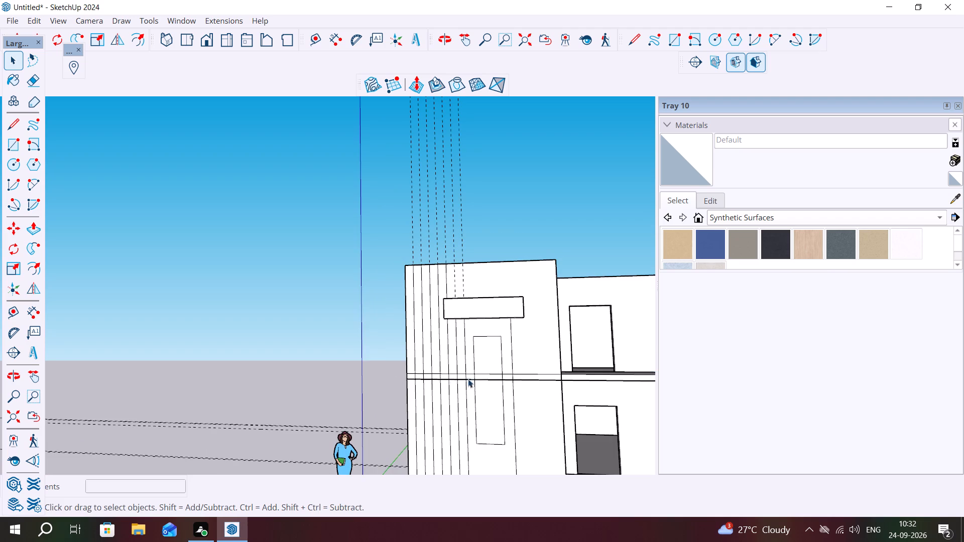
Open the ground-floor wall group and Push/Pull the strip between the two newest vertical lines outward by 2".
left_click(461, 390)
left_click(458, 391)
triple_click(459, 391)
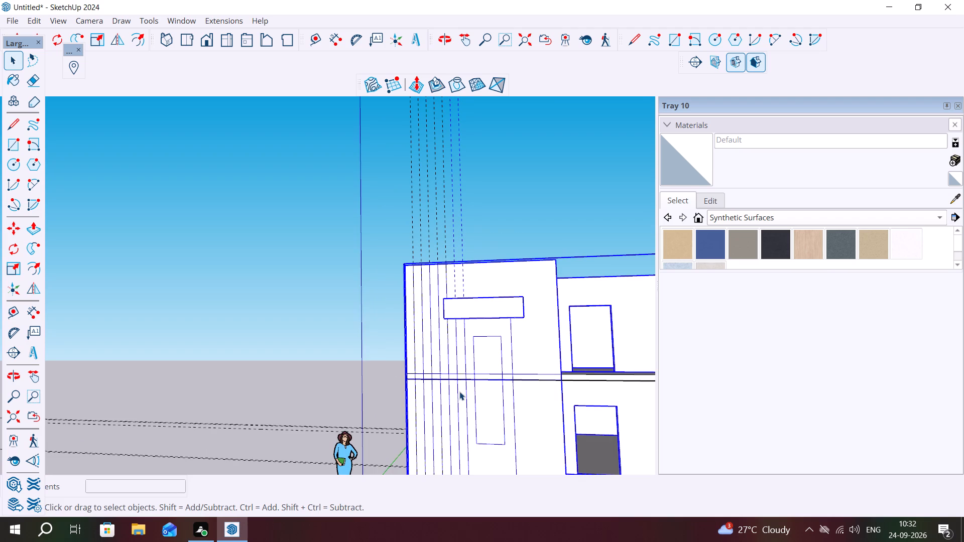
left_click(461, 391)
double_click(461, 391)
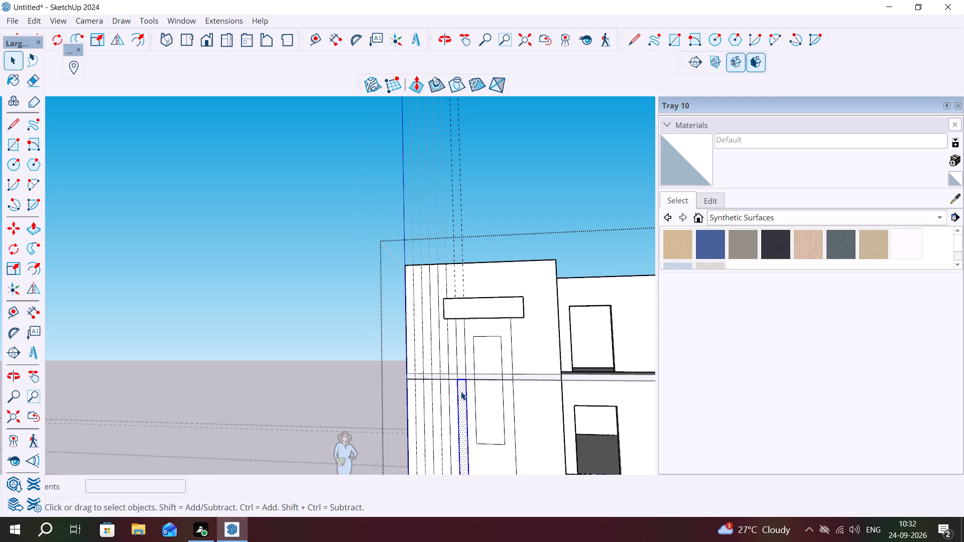
key("p")
left_click(461, 391)
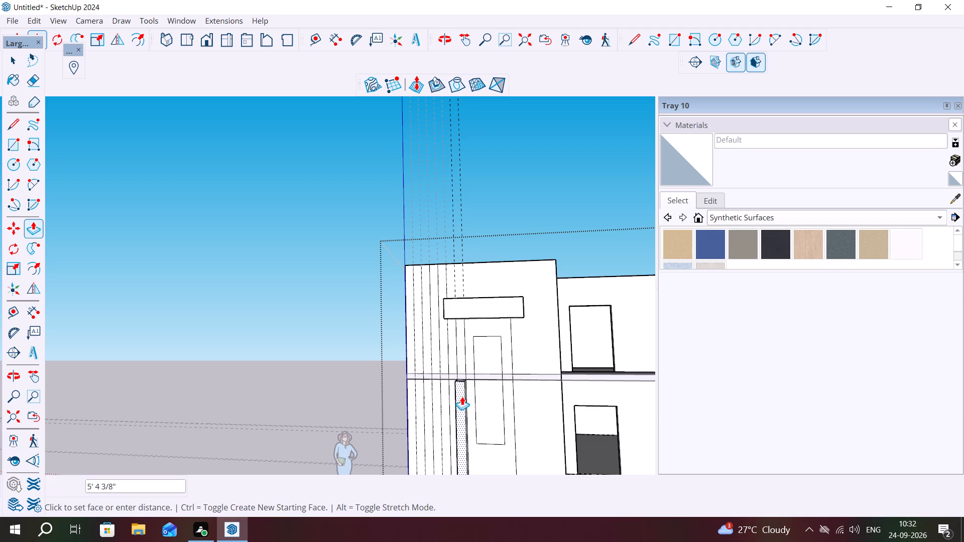
key("shift+quotedbl")
key("Return")
middle_click_drag(467, 394, 517, 392)
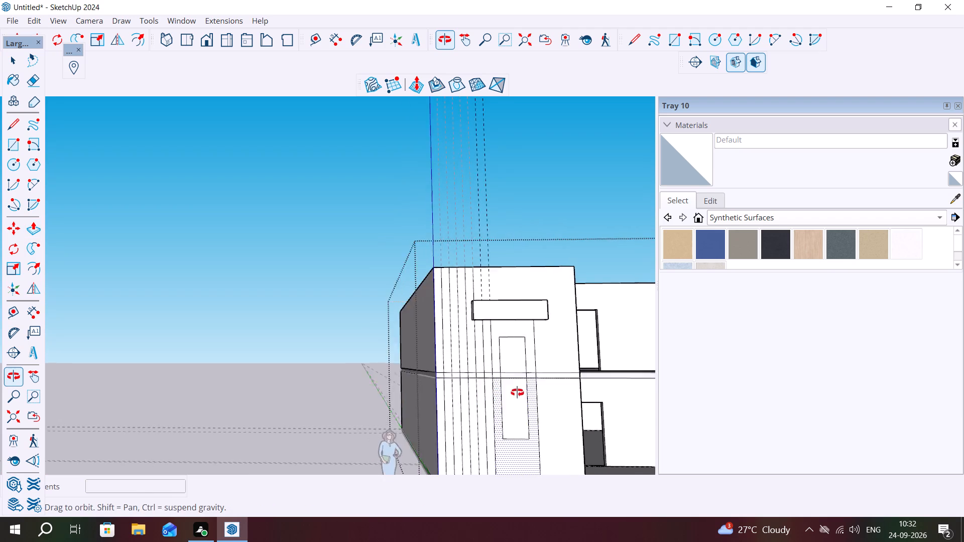
middle_click_drag(517, 392, 544, 390)
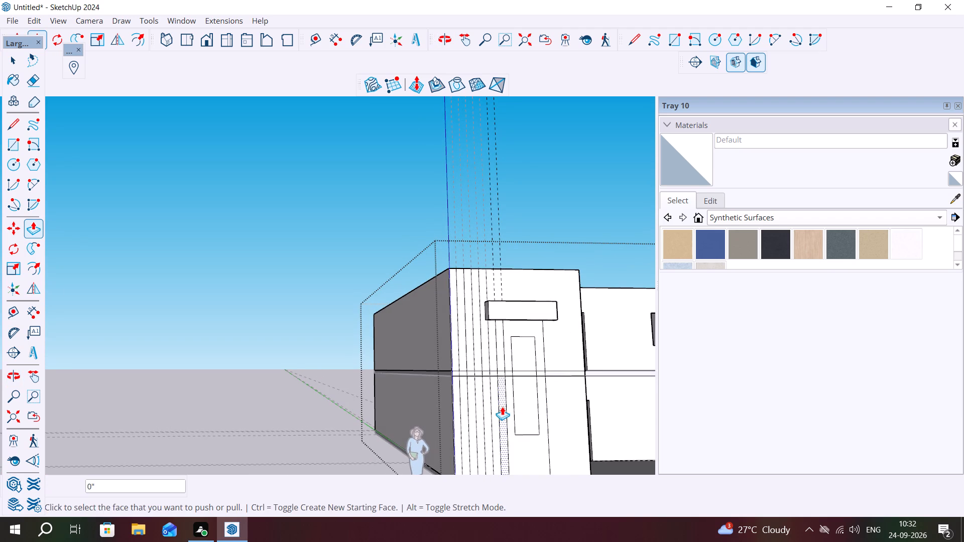
left_click(503, 406)
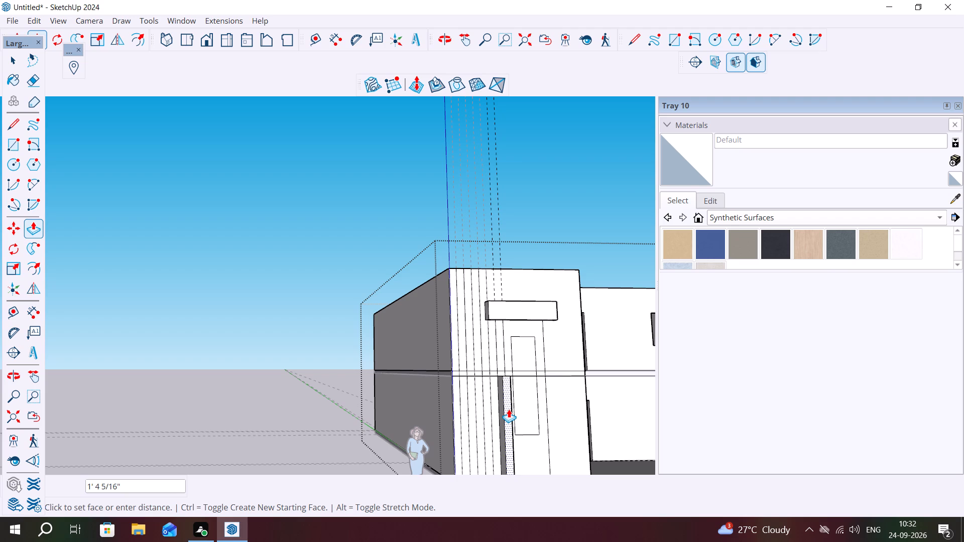
key("2")
key("shift+quotedbl")
key("Return")
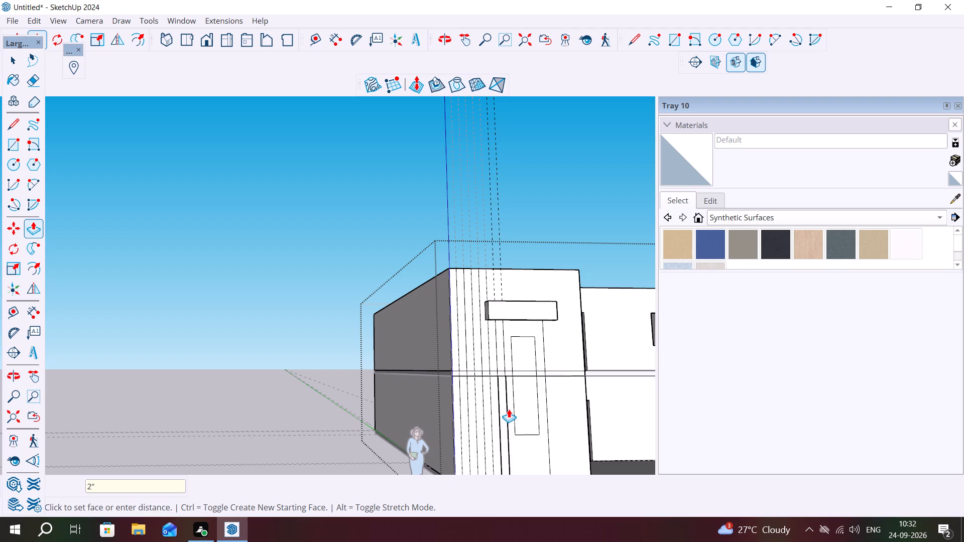
Push/Pull the remaining ground-floor strips outward by the same 2", one by one up to the wing's corner.
middle_click_drag(510, 409, 590, 408)
scroll(555, 407, "up", 12)
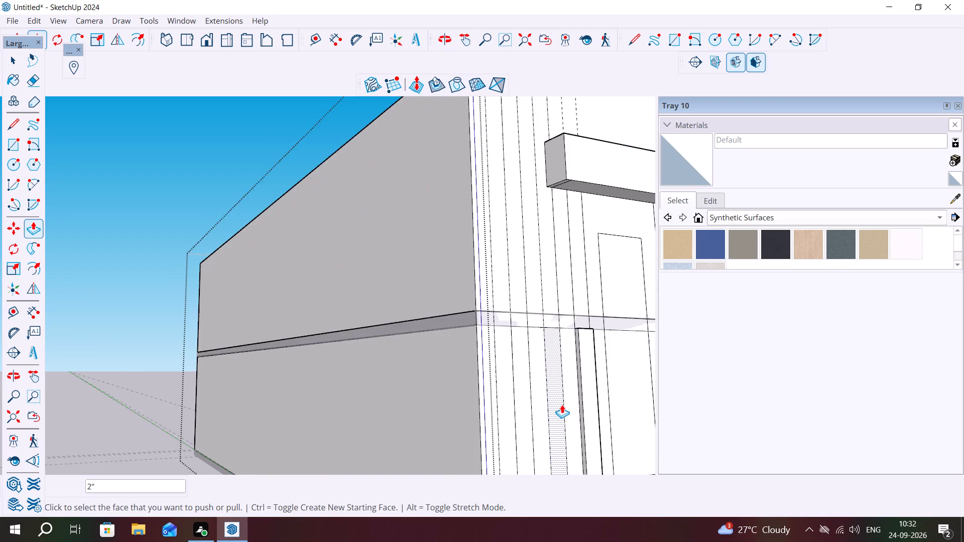
double_click(569, 396)
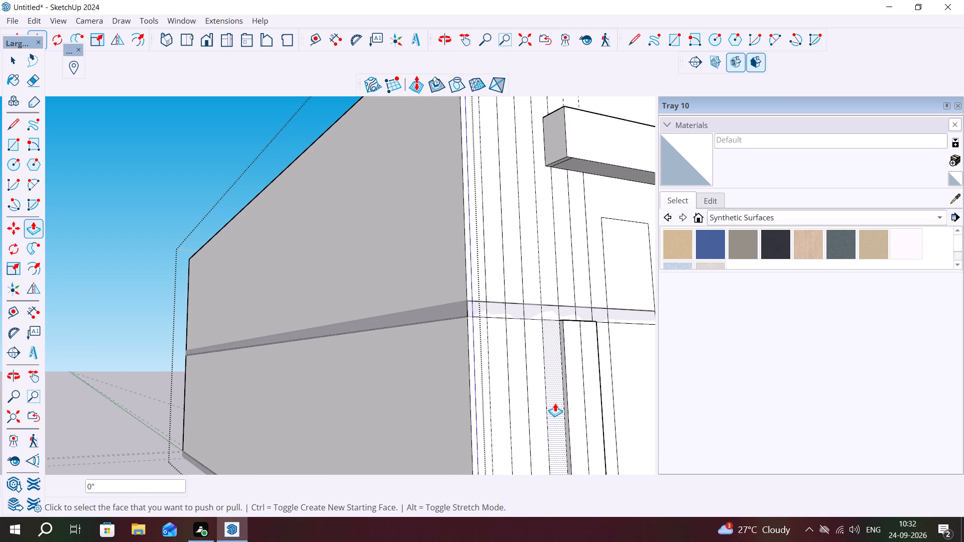
double_click(555, 403)
left_click(532, 403)
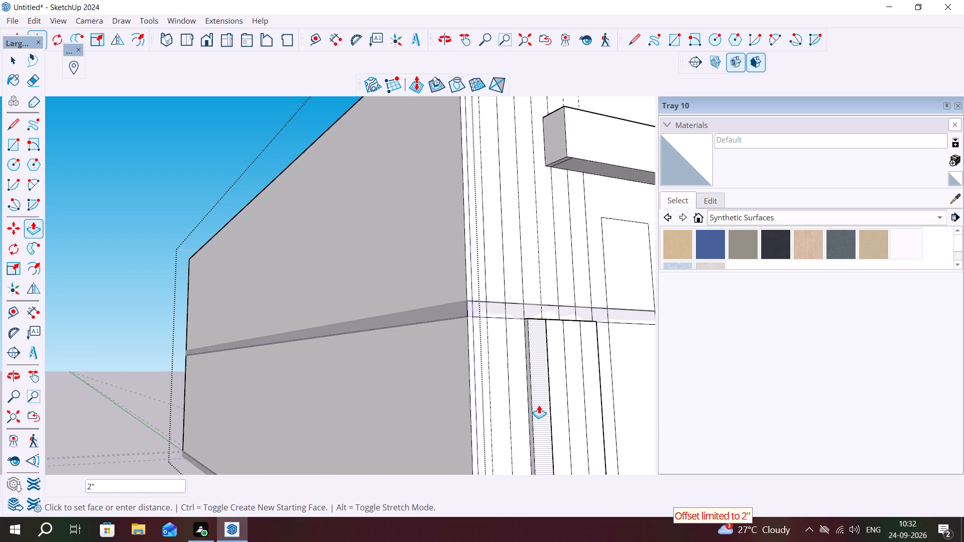
left_click(539, 405)
double_click(521, 408)
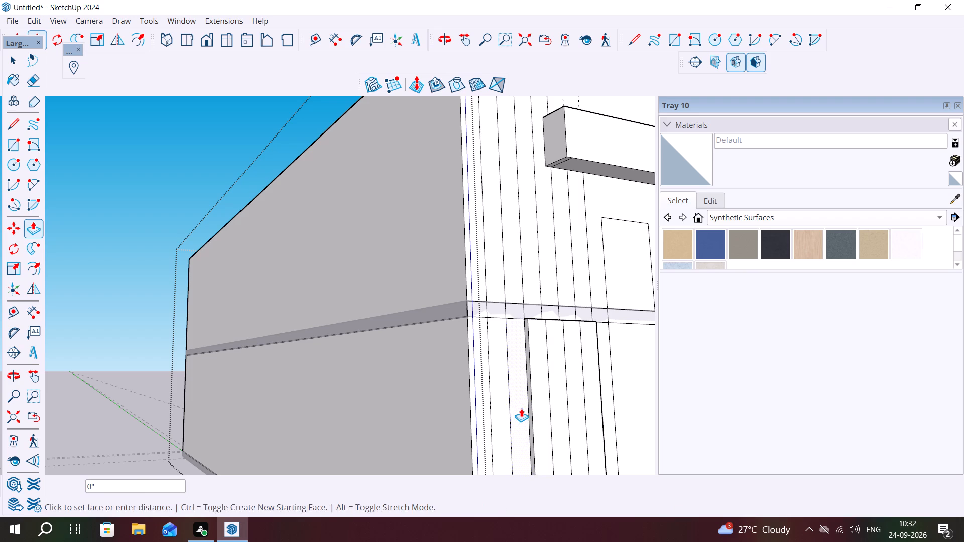
double_click(500, 414)
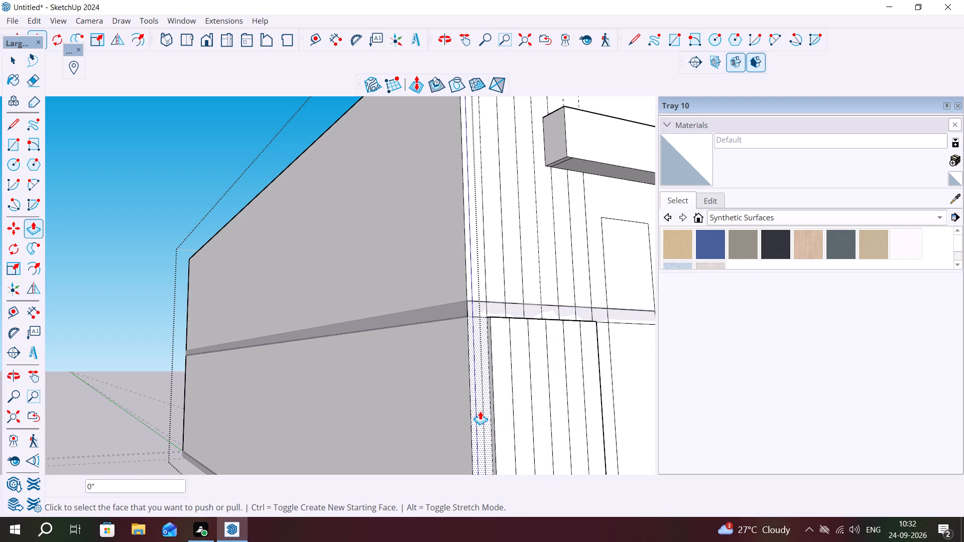
double_click(480, 411)
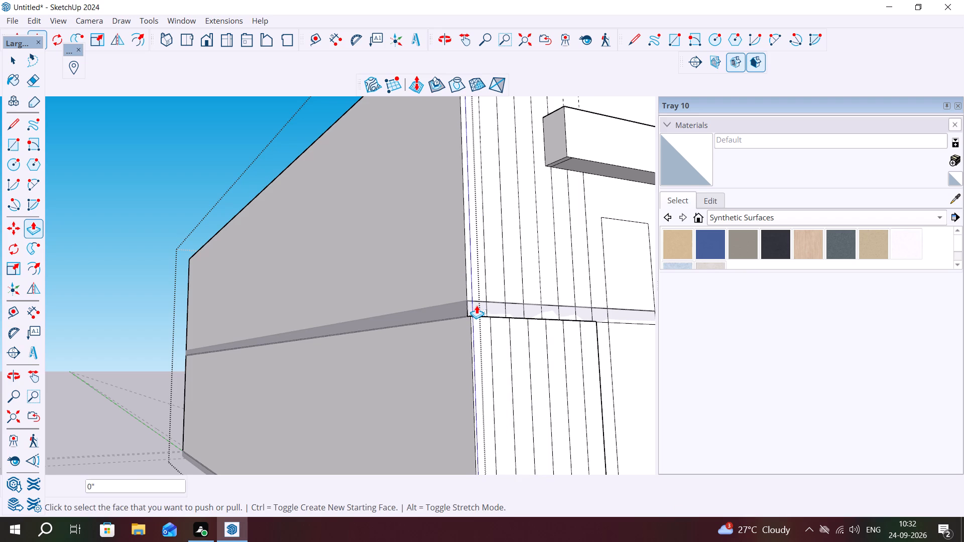
Push/Pull the two strip segments nearest the corner on the slab band between the floors outward by 2".
double_click(476, 305)
double_click(496, 302)
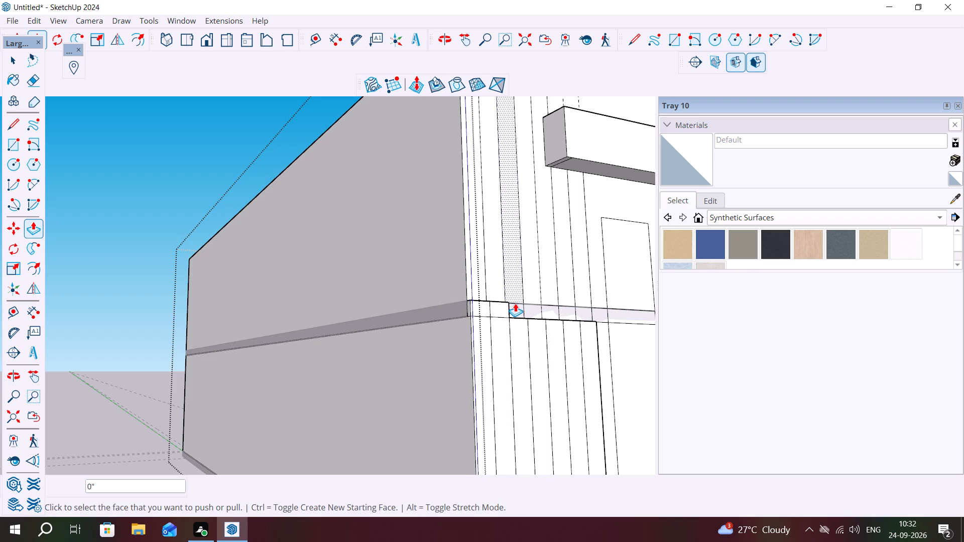
Push/Pull the third upper-floor strip from the wing's corner so that it projects 2" from the wall.
double_click(515, 303)
double_click(521, 304)
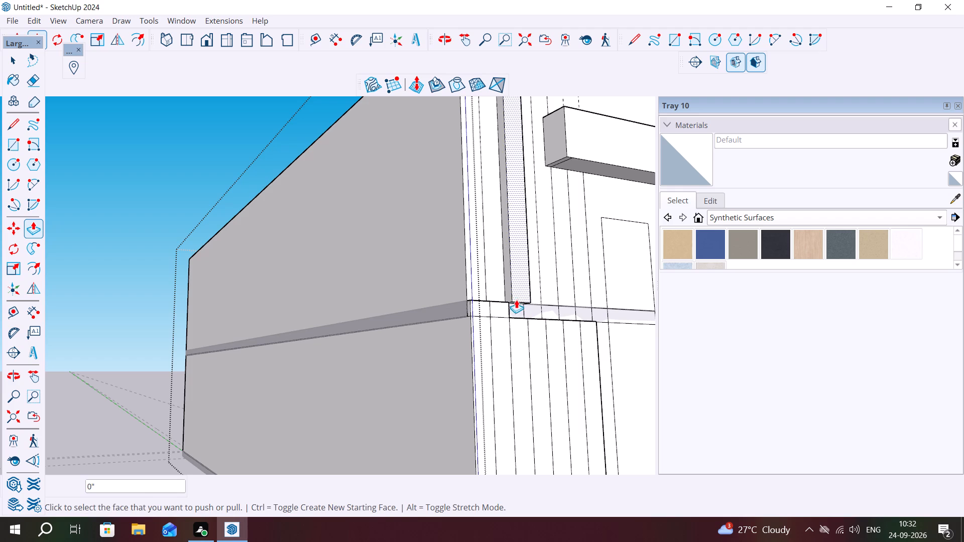
left_click(522, 287)
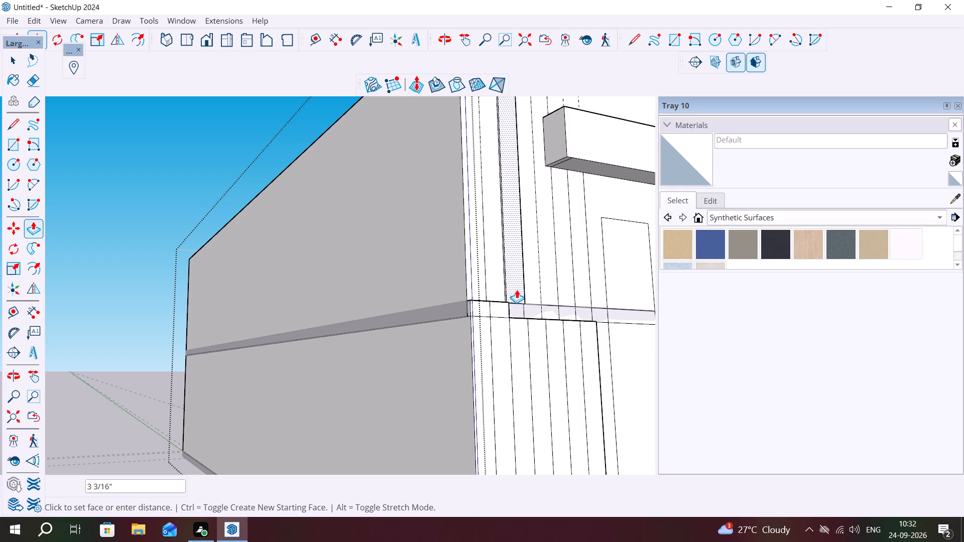
type("2\"")
key("Return")
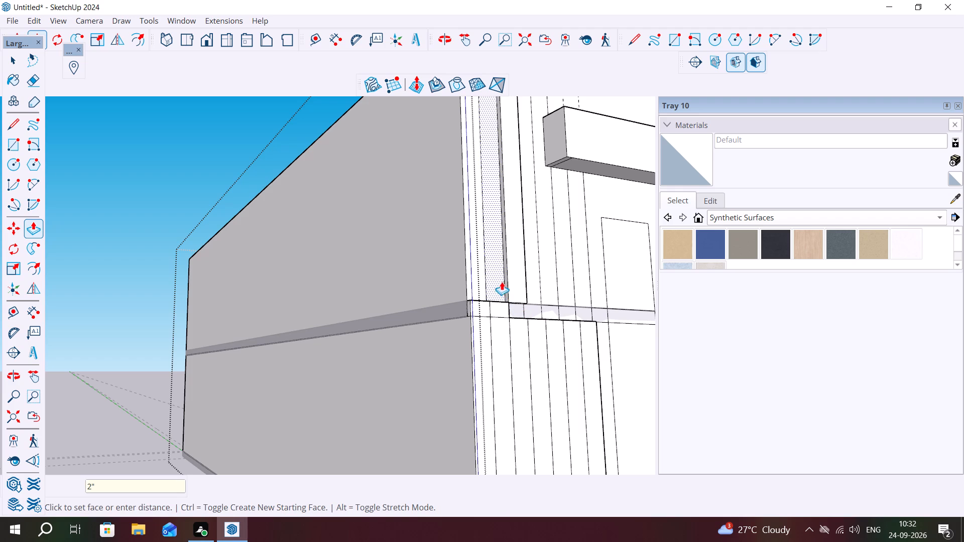
Push/Pull the first and second upper-floor strips from the wing's corner outward by 2".
double_click(498, 280)
left_click(483, 280)
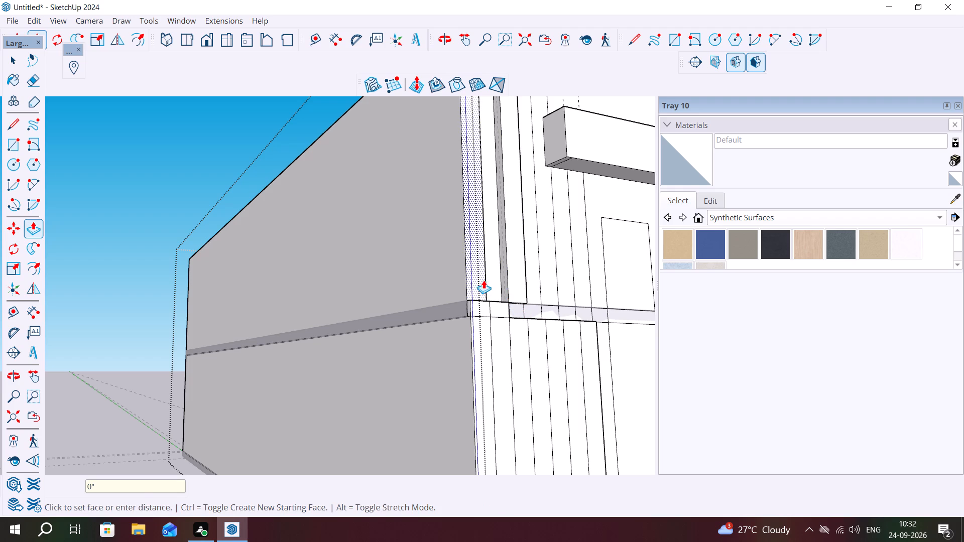
type("2\"")
key("Return")
left_click(499, 282)
left_click(499, 282)
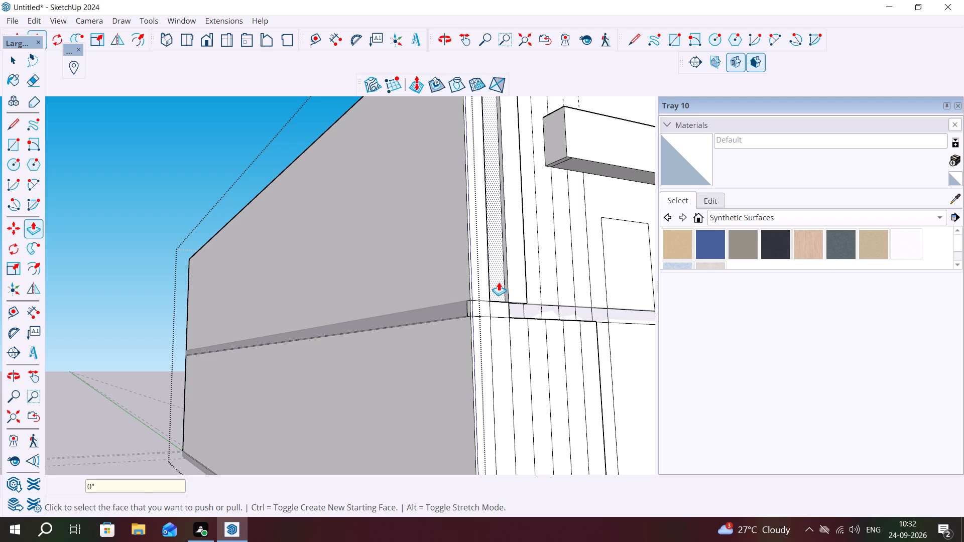
left_click(499, 283)
scroll(501, 283, "up", 6)
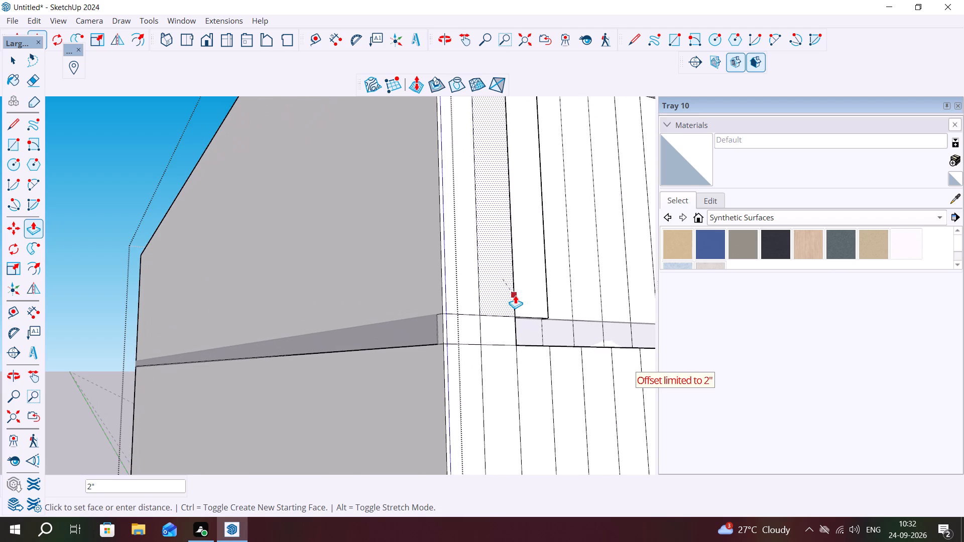
left_click(515, 295)
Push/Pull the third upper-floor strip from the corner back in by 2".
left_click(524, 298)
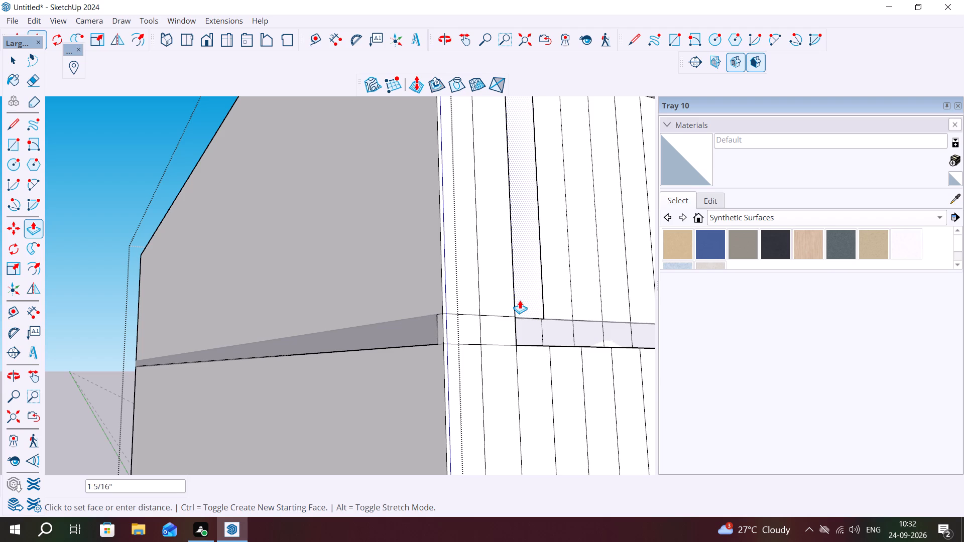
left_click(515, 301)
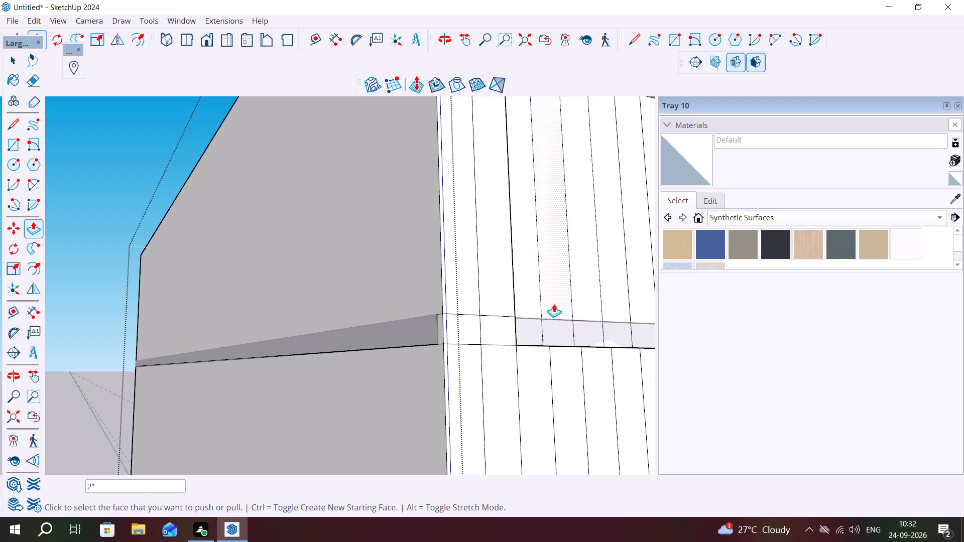
Open the slab group between the two floors and Push/Pull its front edge face outward by 2".
double_click(529, 328)
scroll(527, 328, "up", 4)
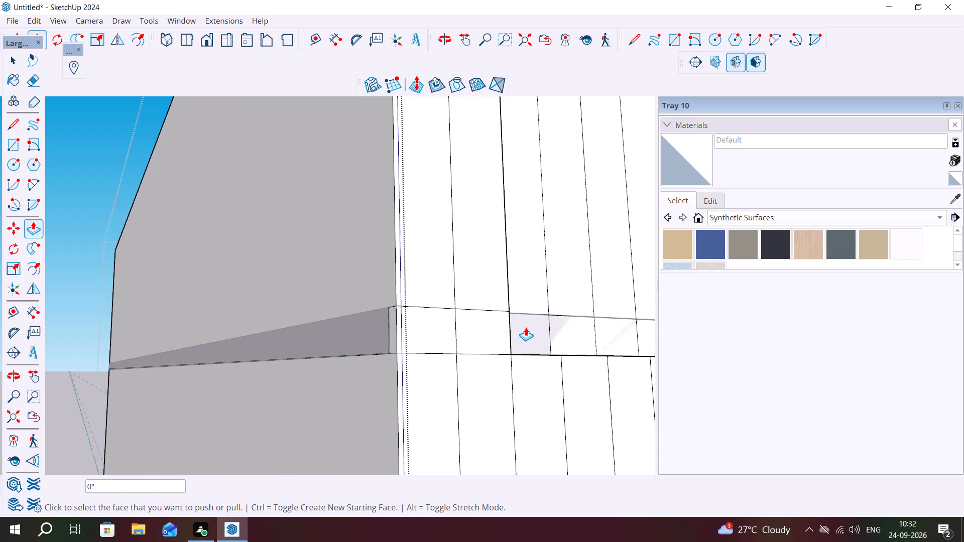
scroll(526, 327, "up", 1)
key("space")
left_click(525, 332)
middle_click_drag(480, 327, 337, 349)
scroll(405, 294, "down", 1)
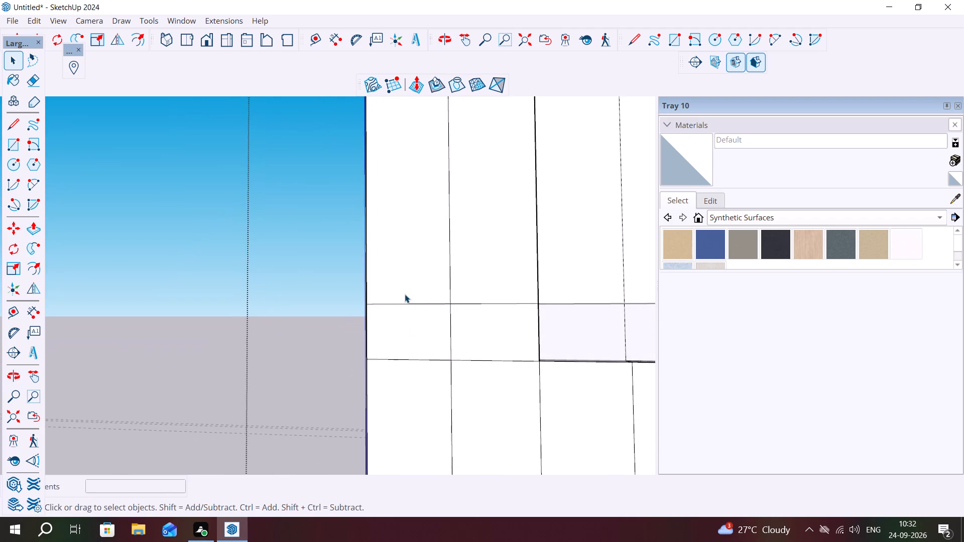
scroll(405, 294, "down", 4)
scroll(387, 292, "up", 1)
scroll(387, 292, "down", 2)
middle_click_drag(649, 342, 490, 364)
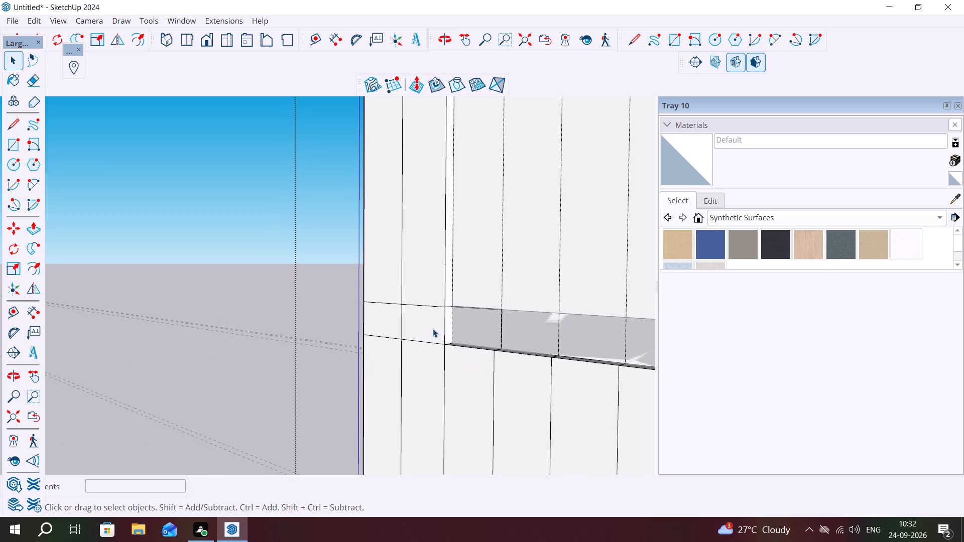
left_click(478, 324)
double_click(478, 323)
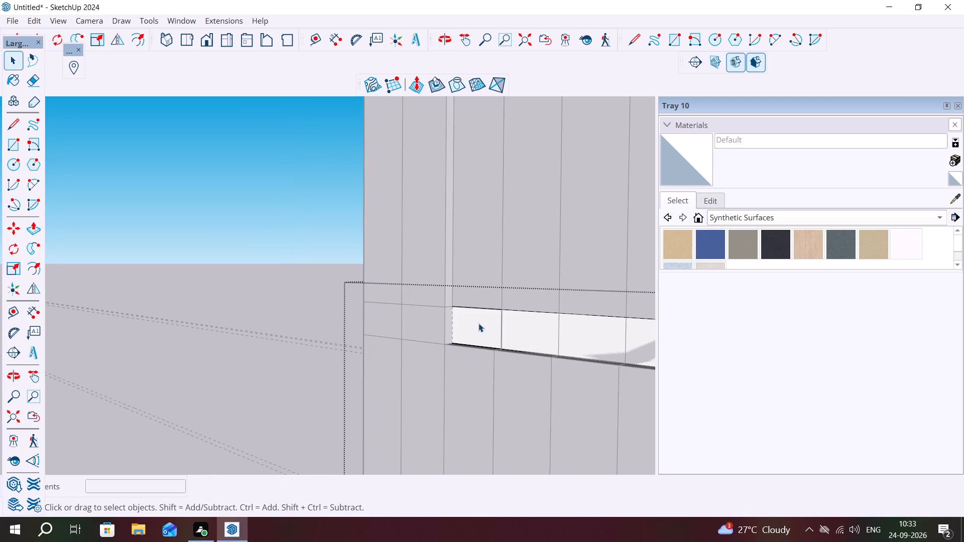
key("p")
left_click(478, 323)
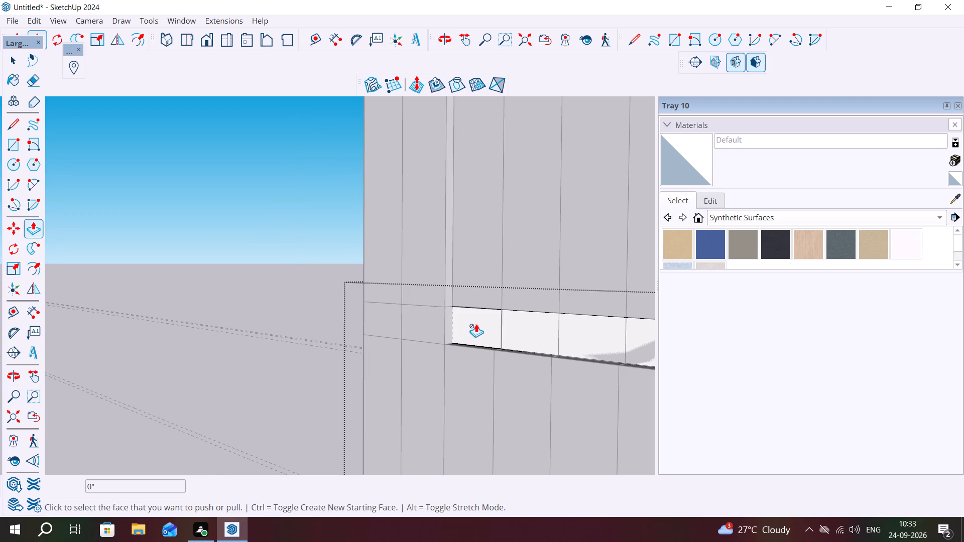
key("space")
triple_click(481, 324)
key("p")
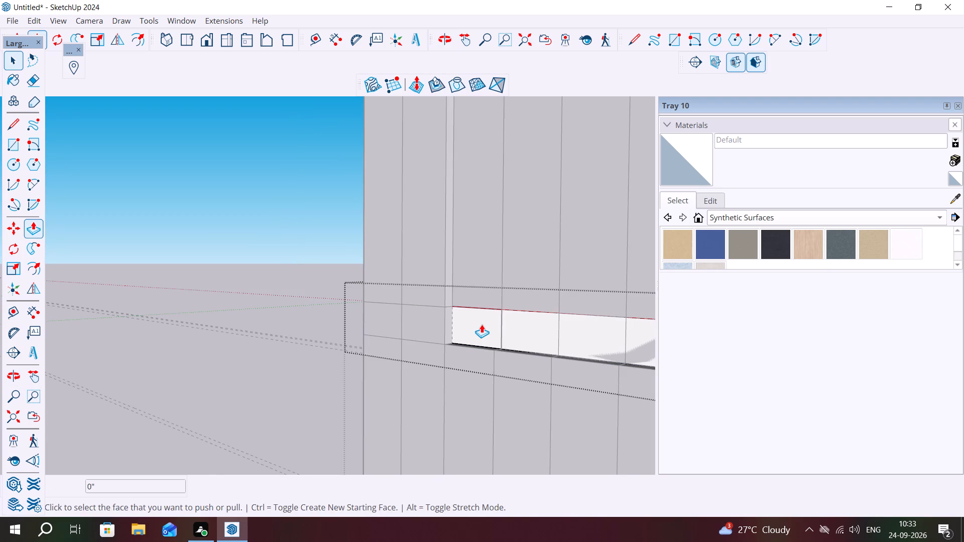
left_click(481, 324)
key("p")
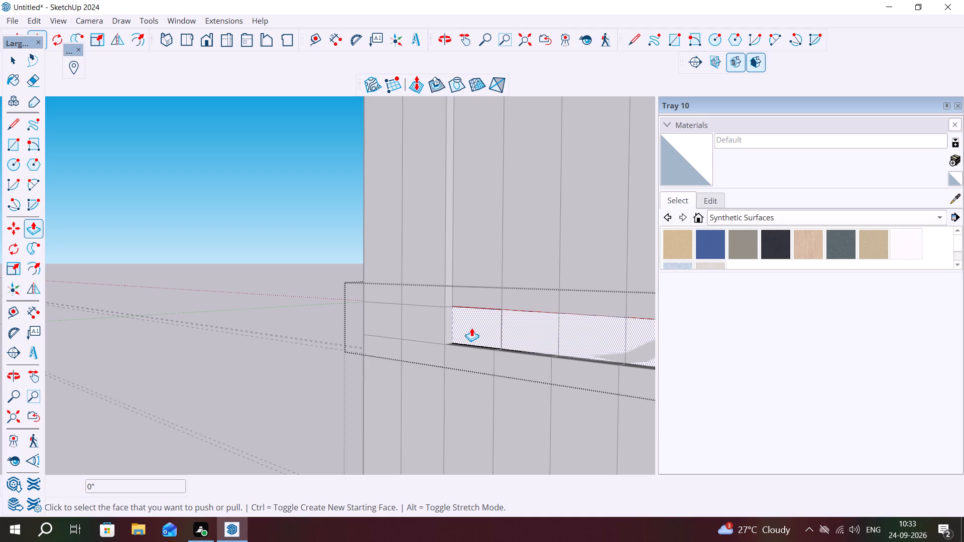
left_click(471, 329)
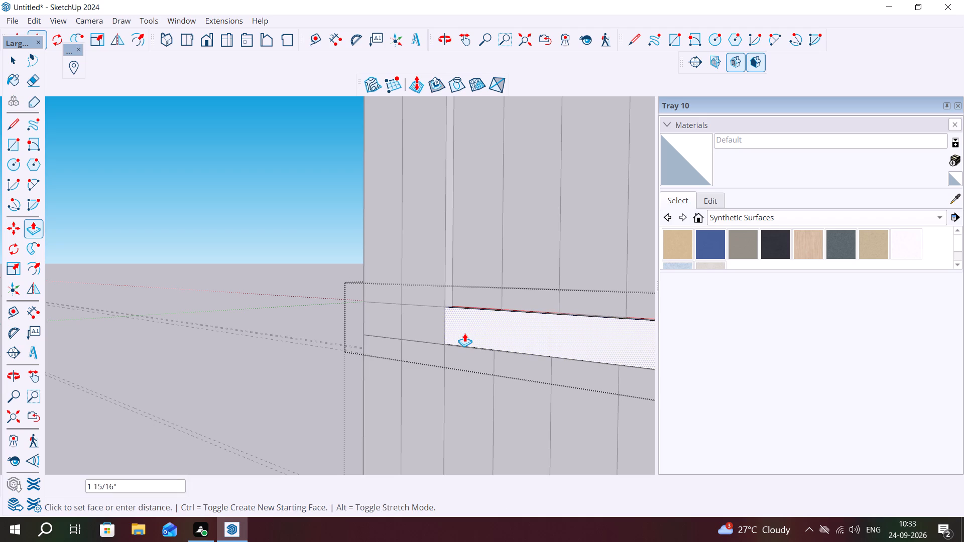
type("2\"")
key("Return")
Close the slab group, open the wall group and Push/Pull the third upper-floor strip from the corner outward by 2".
scroll(427, 326, "down", 2)
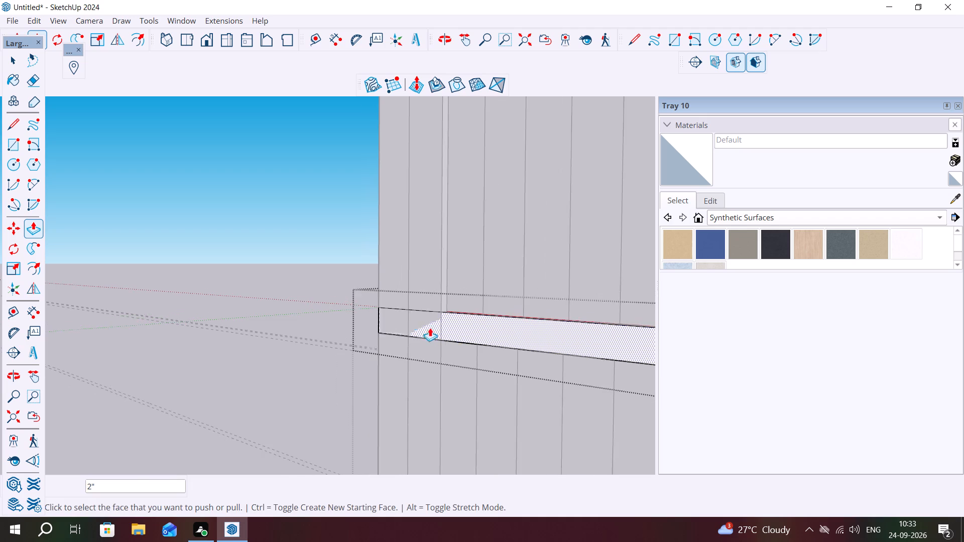
scroll(430, 328, "down", 3)
scroll(402, 310, "up", 1)
scroll(397, 317, "down", 12)
middle_click_drag(290, 303, 311, 308)
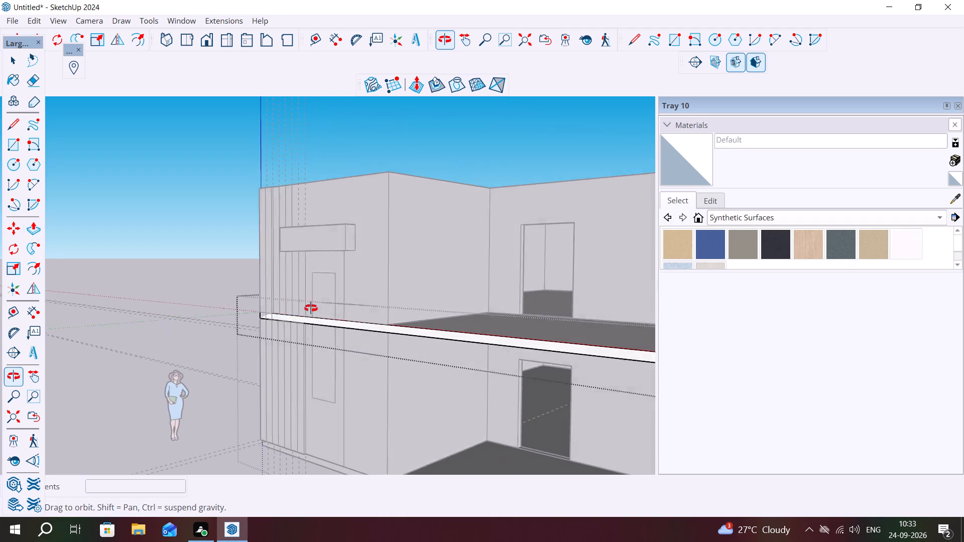
middle_click_drag(311, 308, 352, 330)
key("Escape")
key("space")
scroll(311, 315, "up", 6)
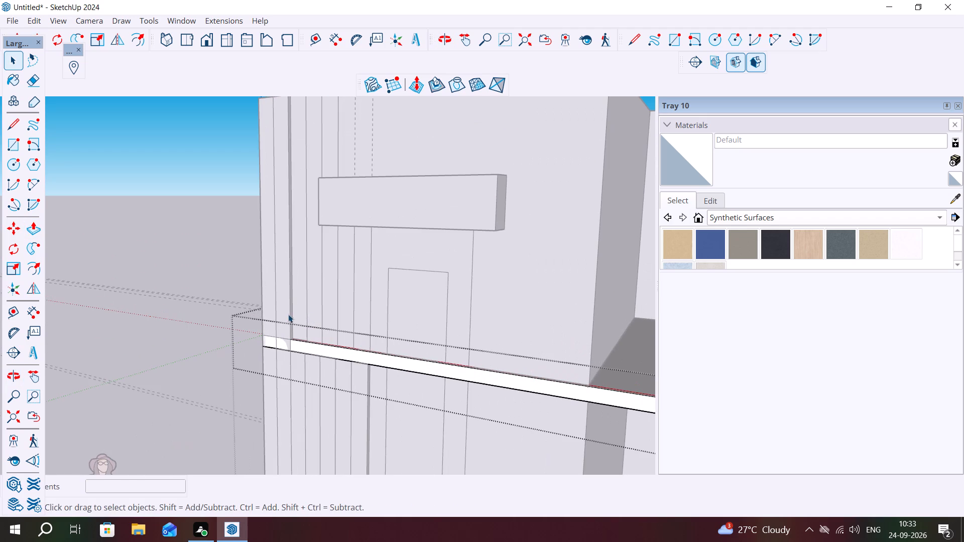
left_click(301, 312)
double_click(297, 307)
left_click(197, 317)
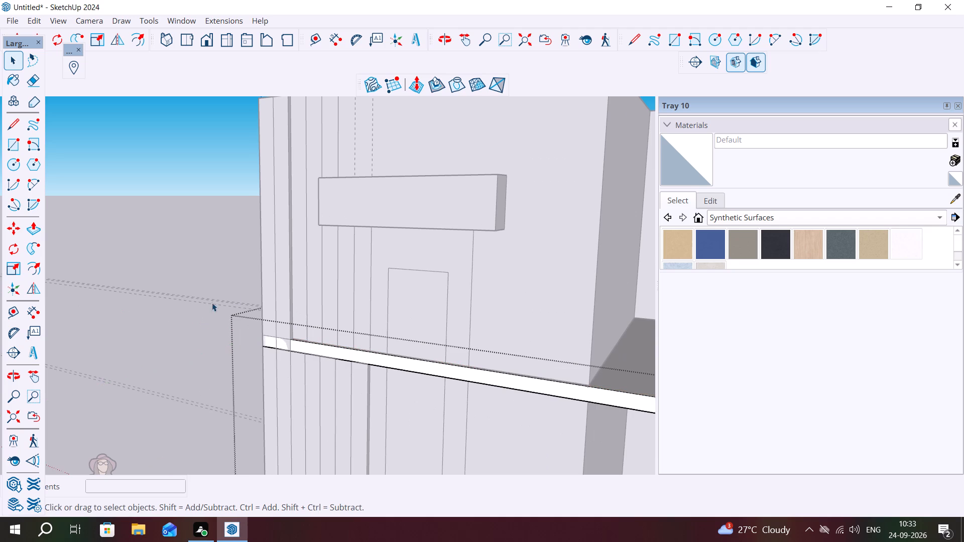
left_click(302, 297)
left_click(302, 297)
double_click(302, 297)
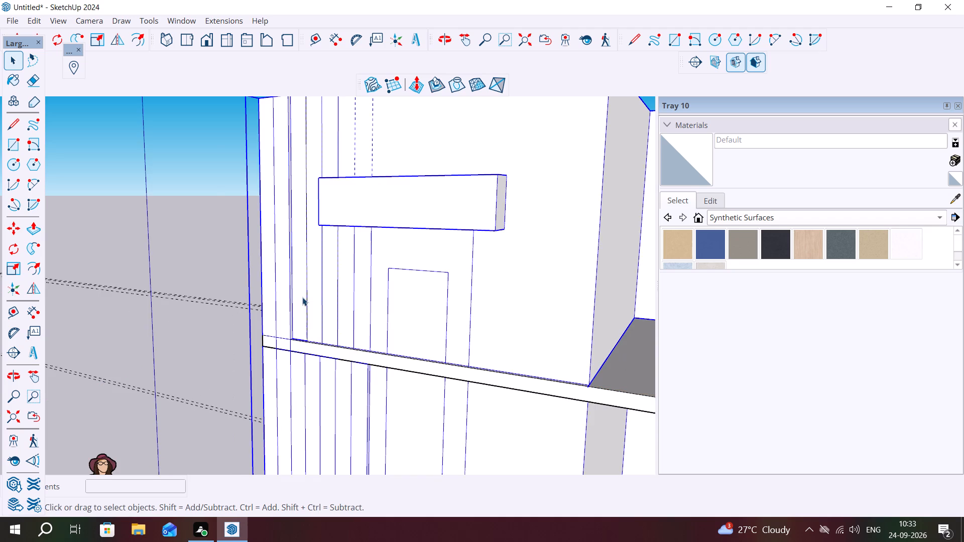
left_click(302, 297)
key("p")
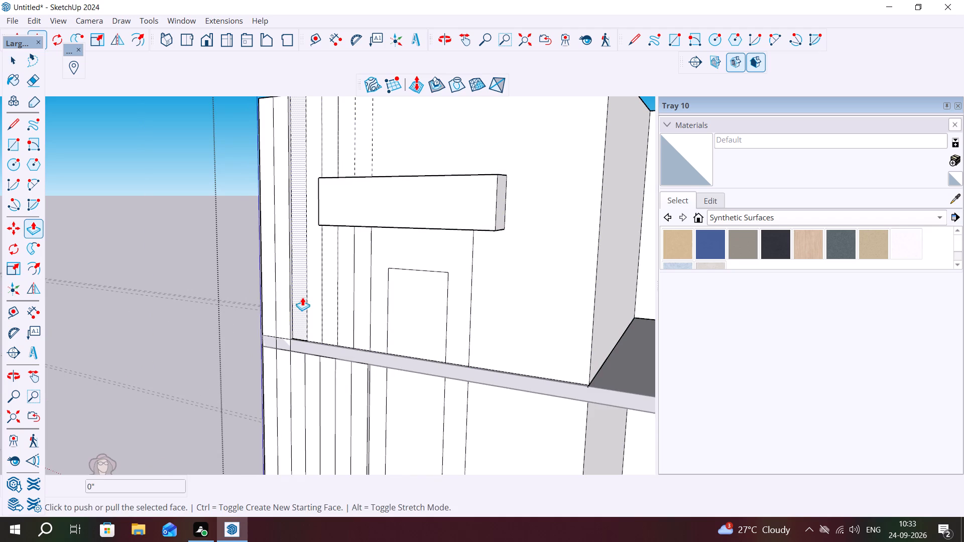
left_click(302, 297)
left_click(296, 301)
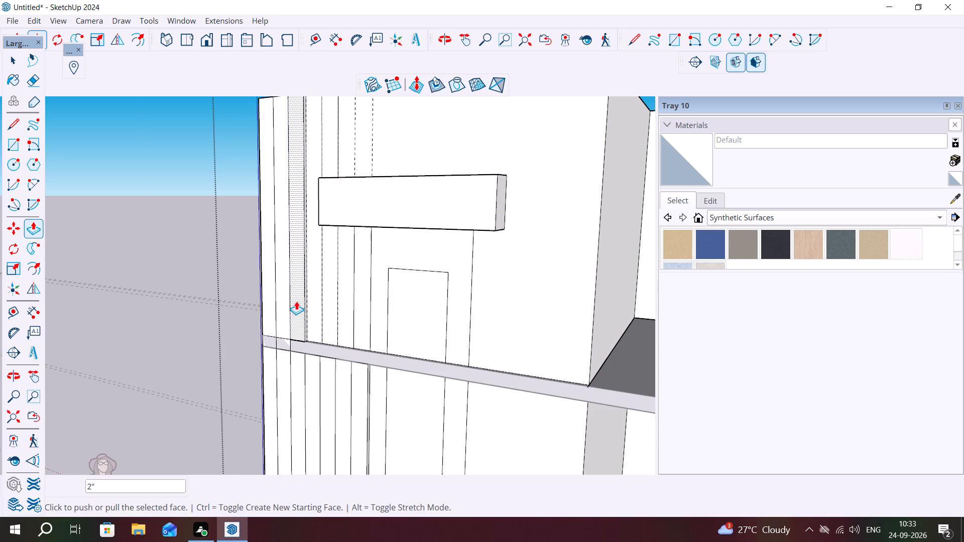
double_click(313, 306)
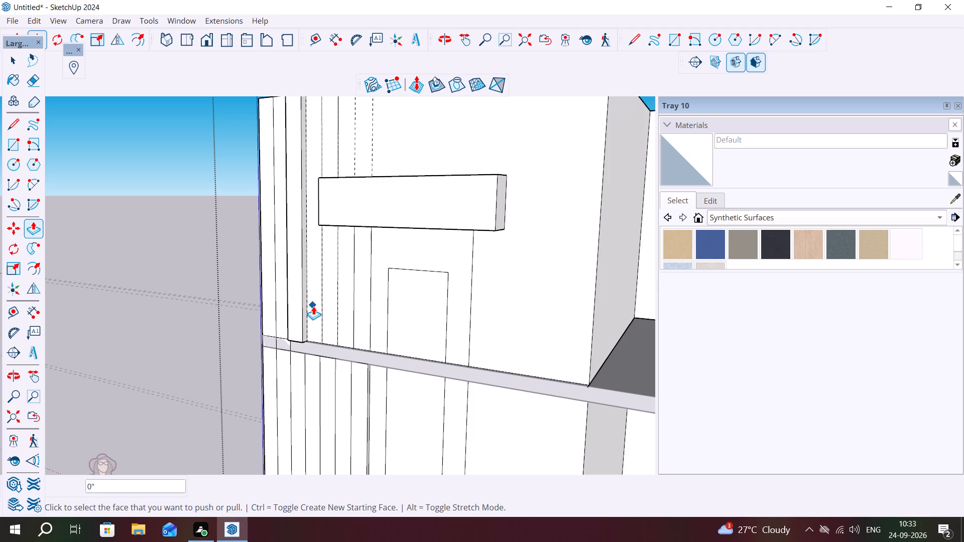
key("ctrl+z")
Push/Pull the fourth to seventh upper-floor strips from the corner outward by the same 2", one by one.
double_click(317, 306)
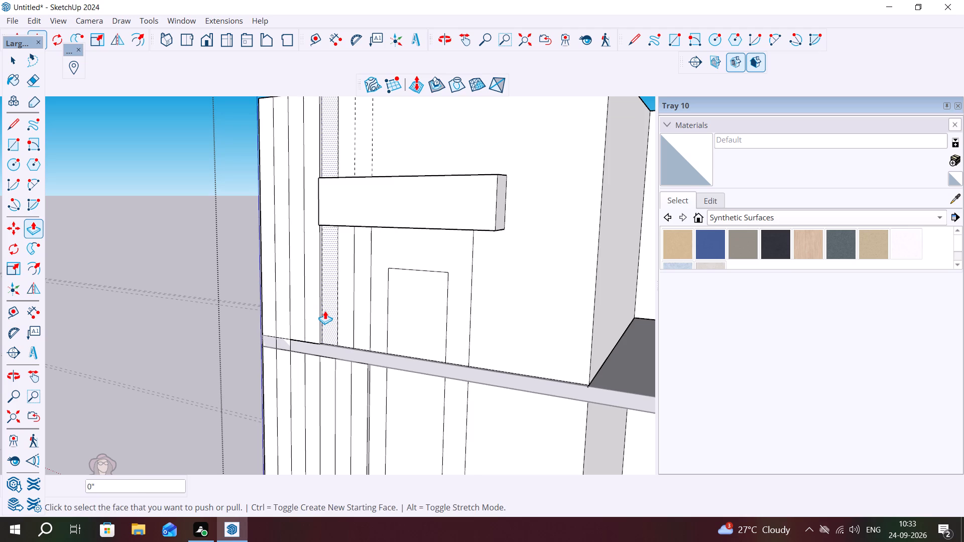
double_click(326, 311)
double_click(345, 317)
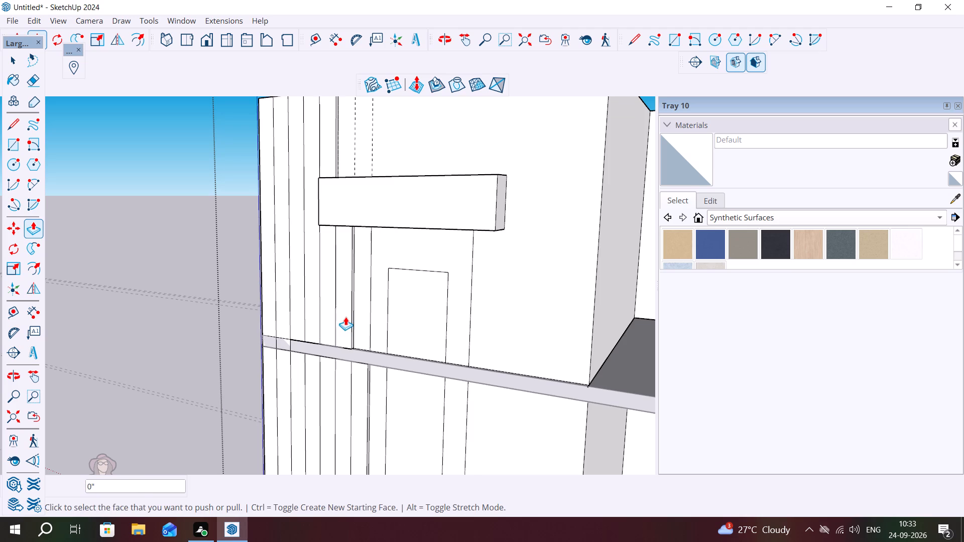
double_click(361, 314)
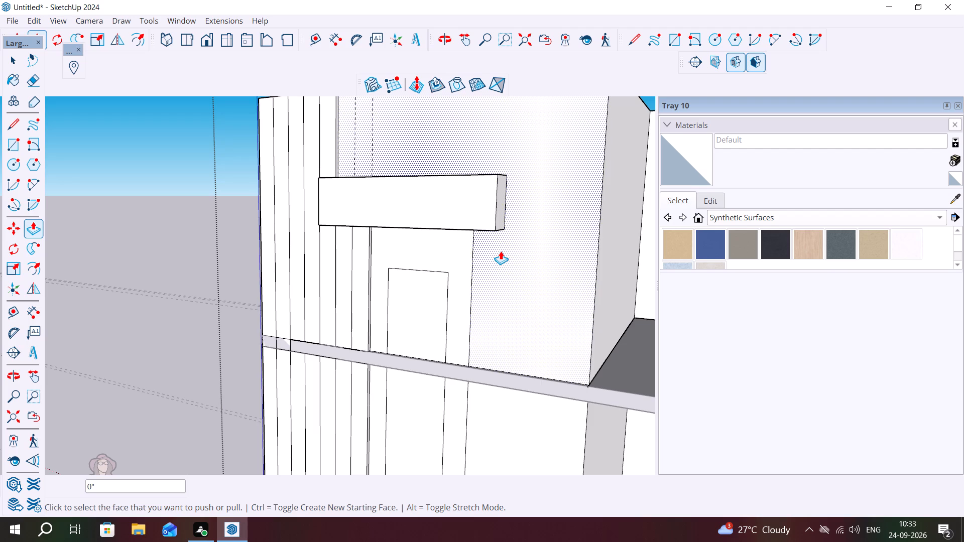
key("Escape")
key("space")
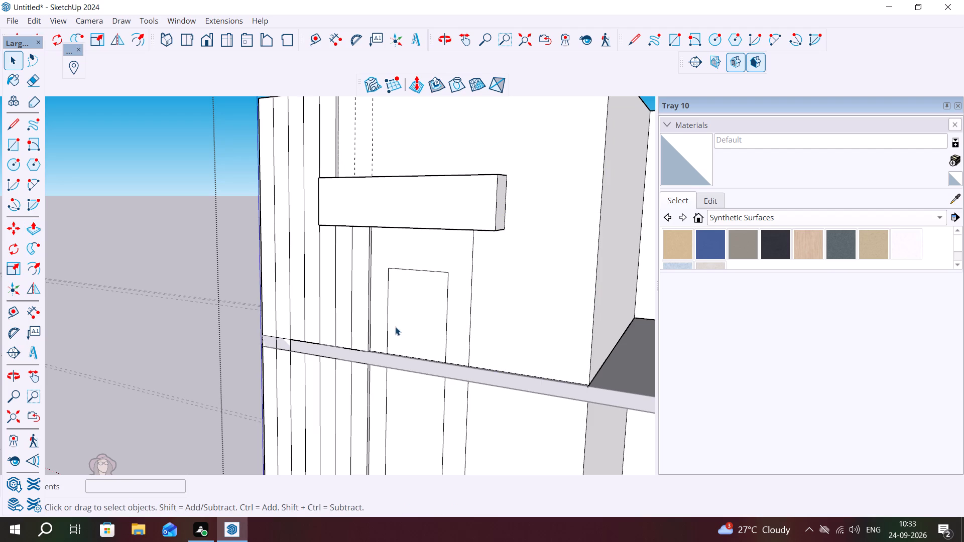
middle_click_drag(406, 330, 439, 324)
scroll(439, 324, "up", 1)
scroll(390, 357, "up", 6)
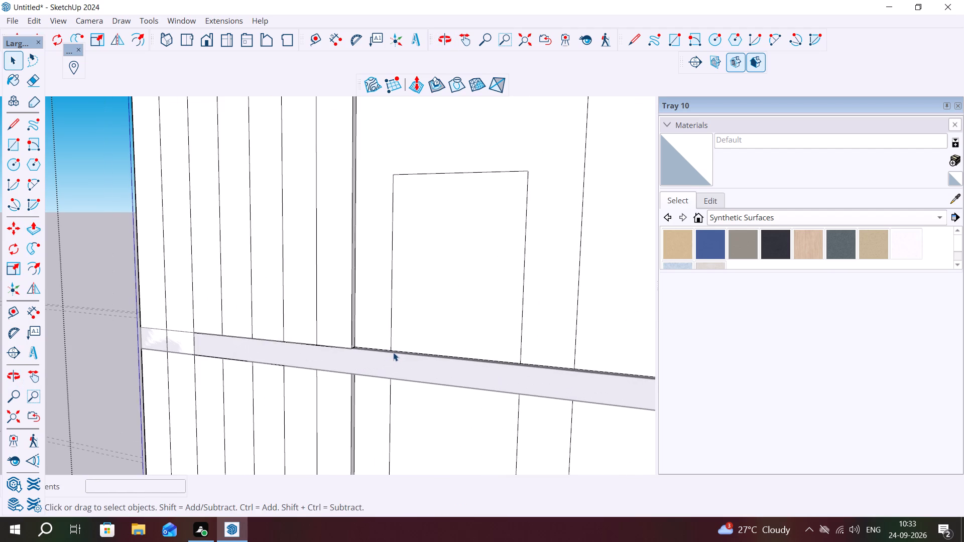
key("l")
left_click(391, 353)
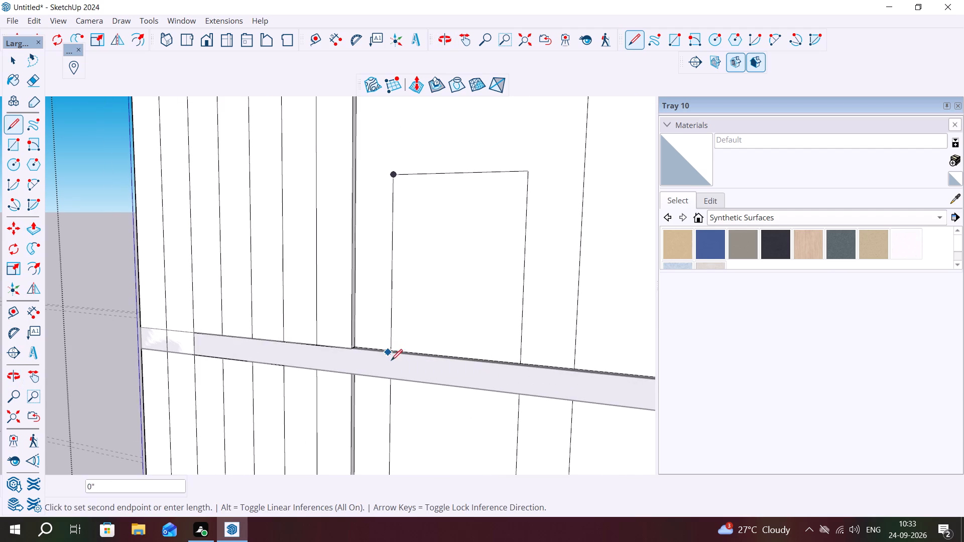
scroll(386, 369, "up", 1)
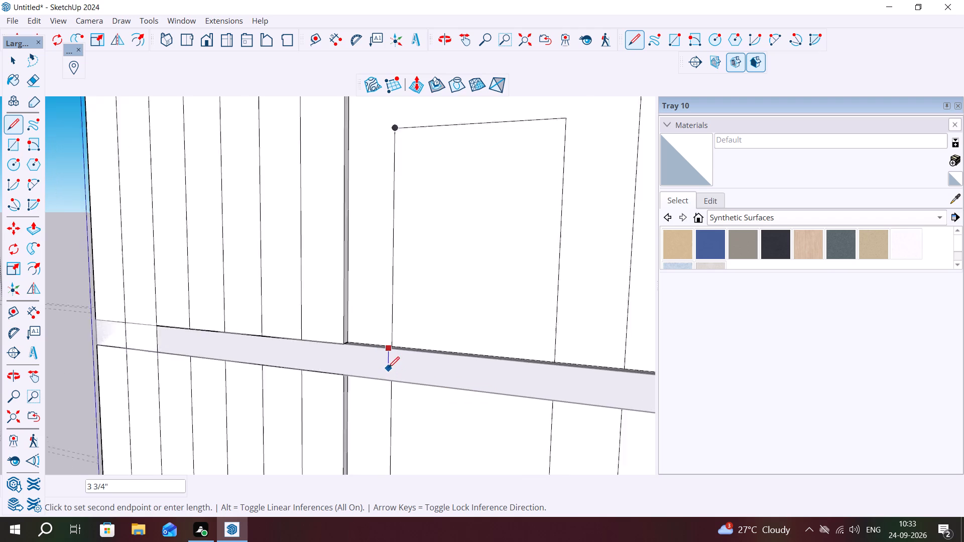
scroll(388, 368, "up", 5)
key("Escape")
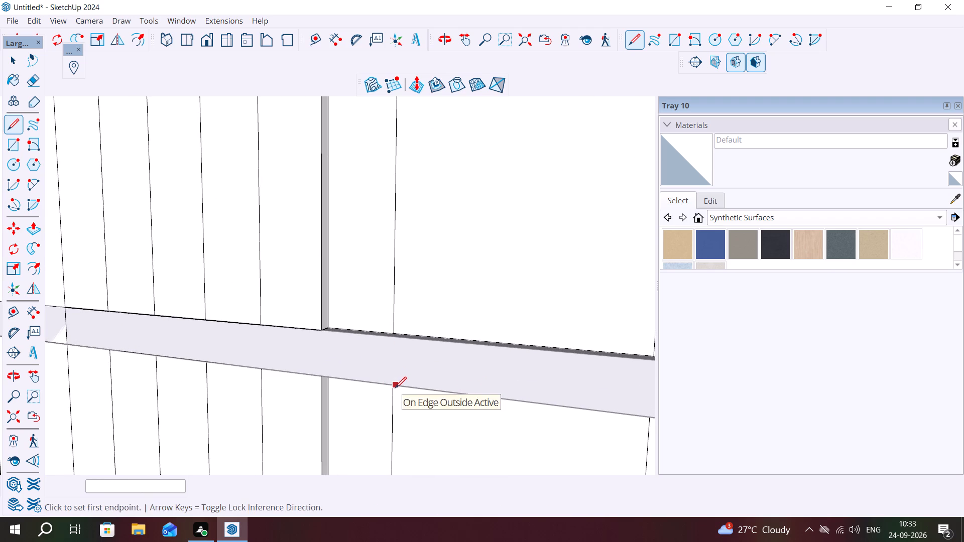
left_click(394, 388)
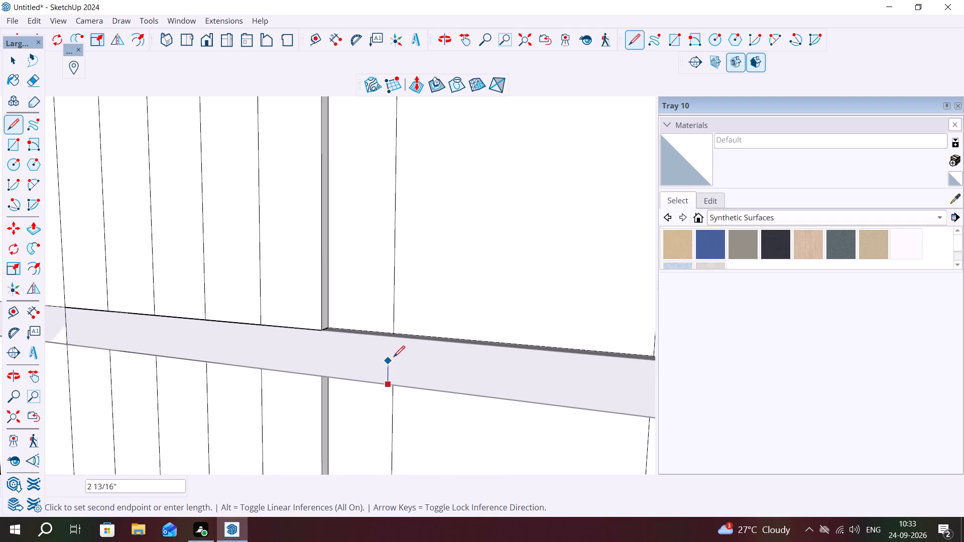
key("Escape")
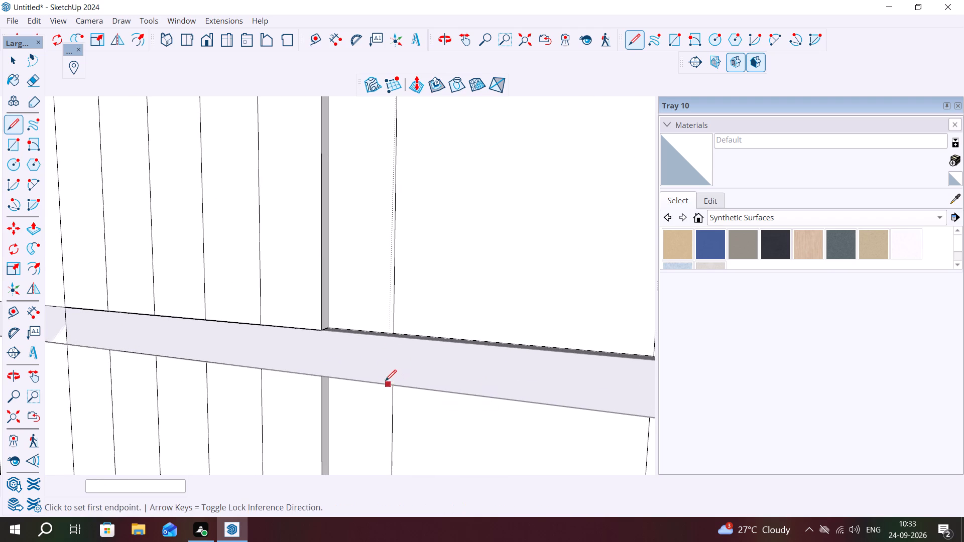
Draw a vertical line across the slab band, from its top to its bottom edge, at the outer edge of the seventh strip.
middle_click_drag(334, 342, 350, 338)
scroll(350, 338, "up", 1)
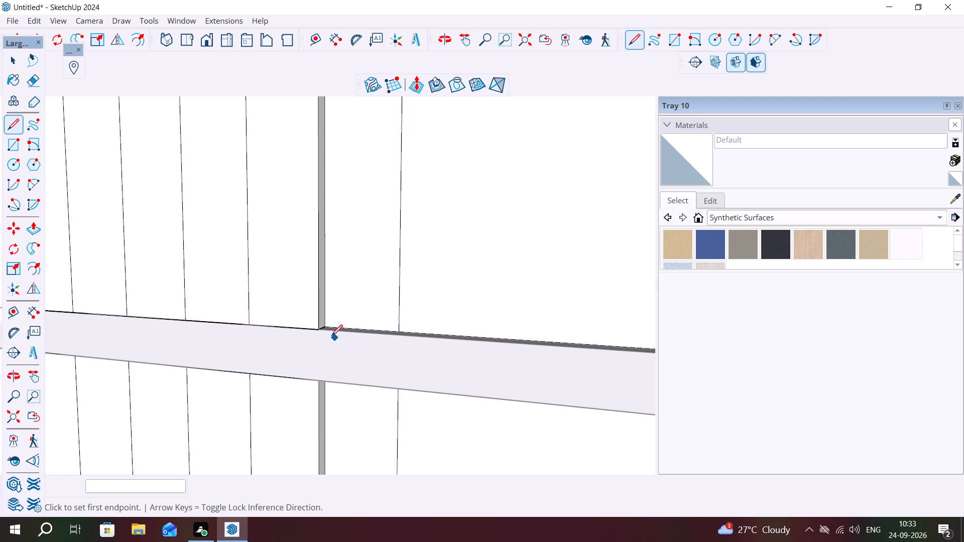
key("l")
left_click(319, 330)
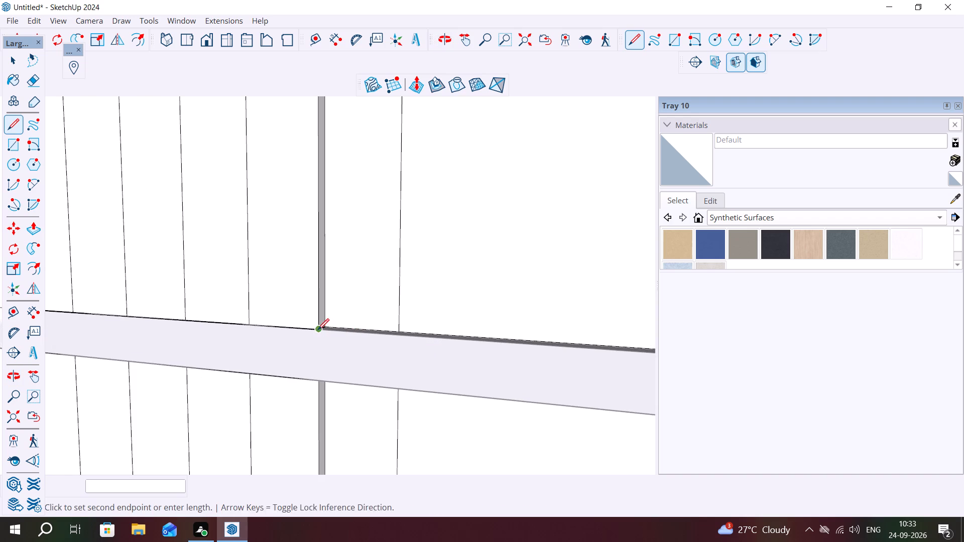
left_click(318, 385)
key("space")
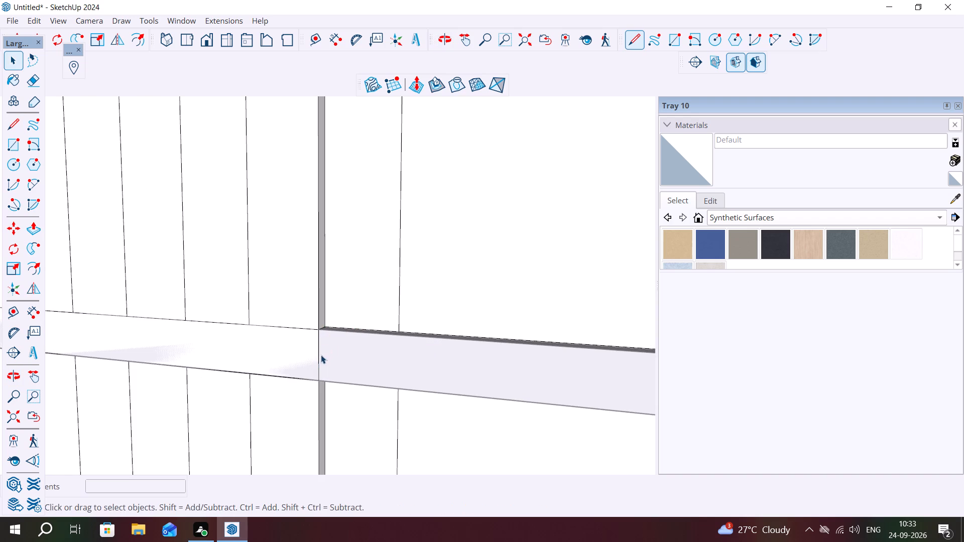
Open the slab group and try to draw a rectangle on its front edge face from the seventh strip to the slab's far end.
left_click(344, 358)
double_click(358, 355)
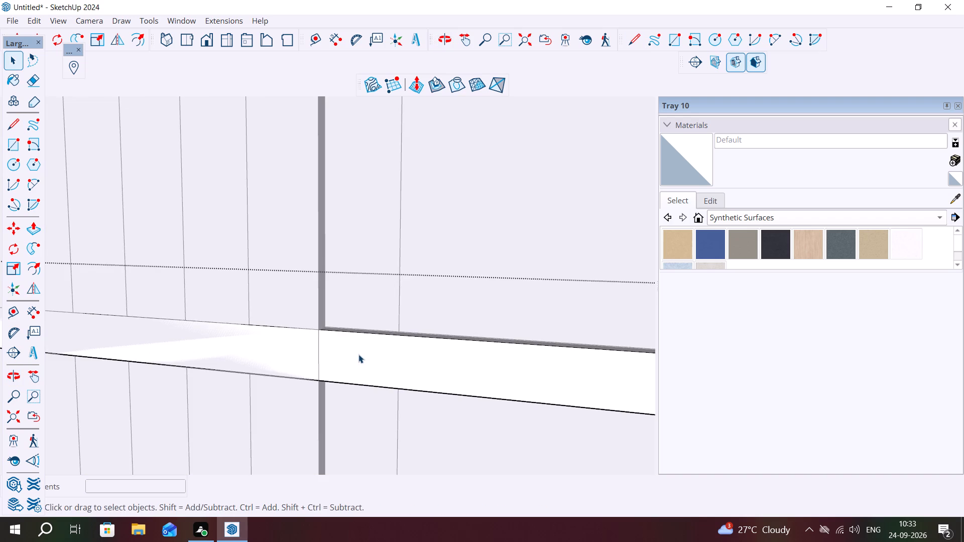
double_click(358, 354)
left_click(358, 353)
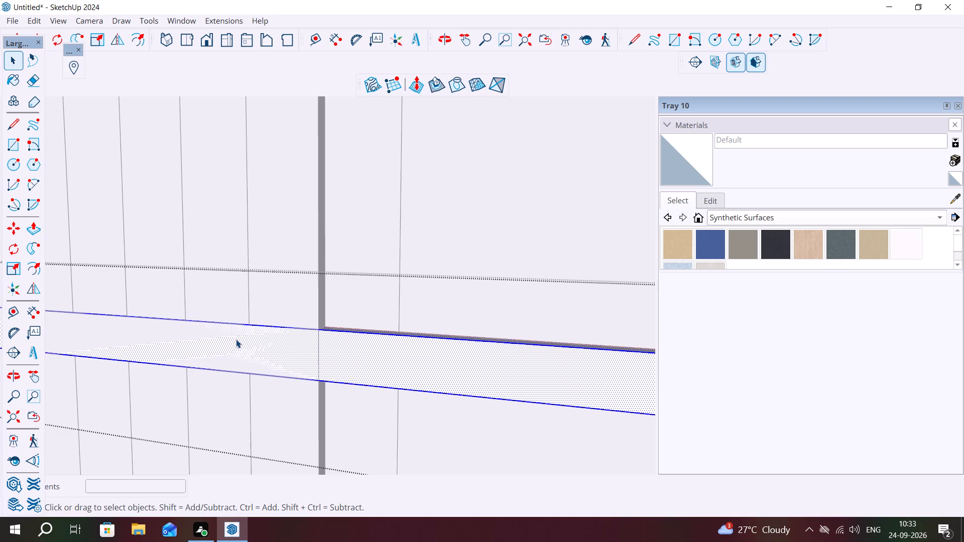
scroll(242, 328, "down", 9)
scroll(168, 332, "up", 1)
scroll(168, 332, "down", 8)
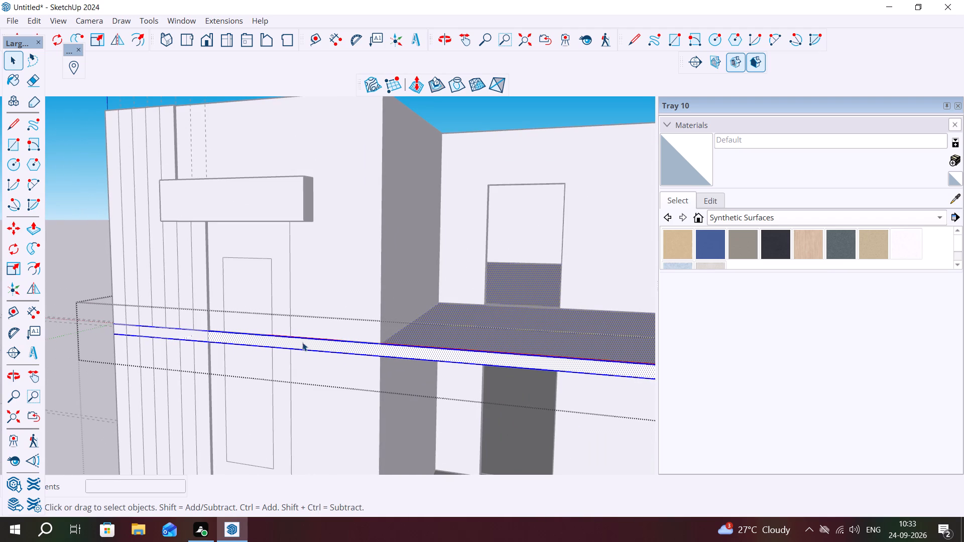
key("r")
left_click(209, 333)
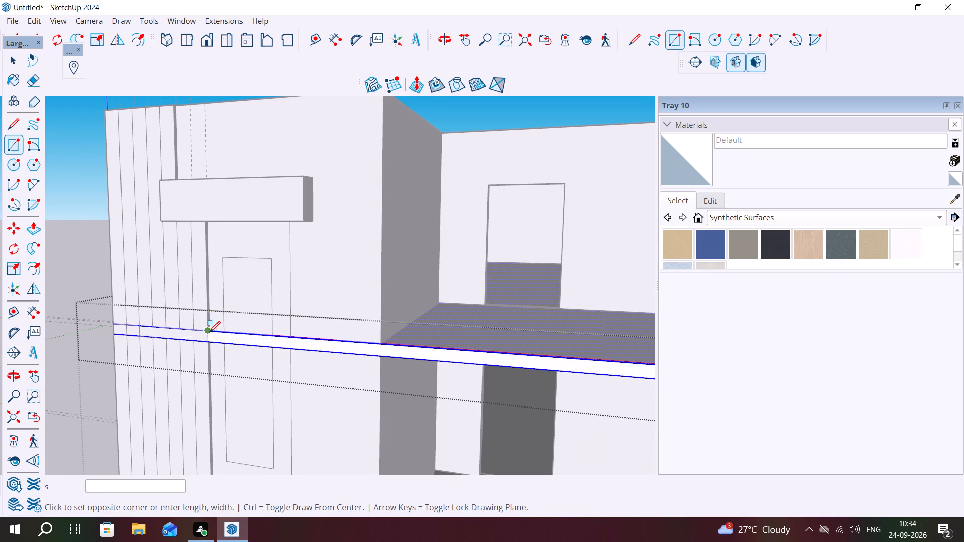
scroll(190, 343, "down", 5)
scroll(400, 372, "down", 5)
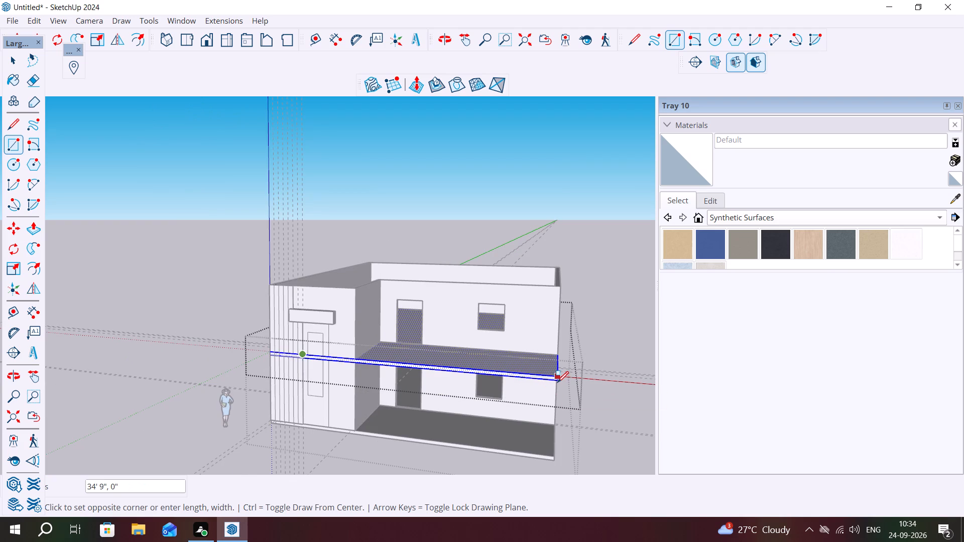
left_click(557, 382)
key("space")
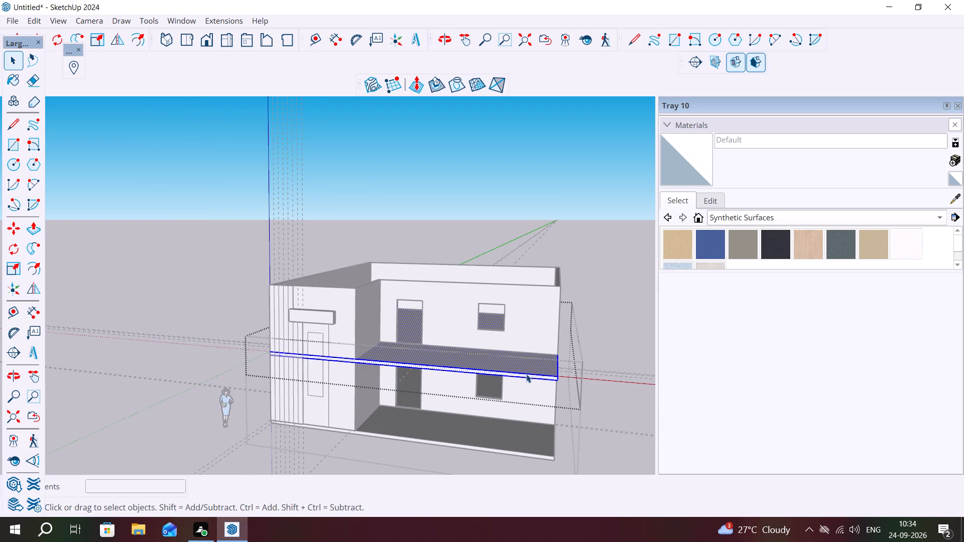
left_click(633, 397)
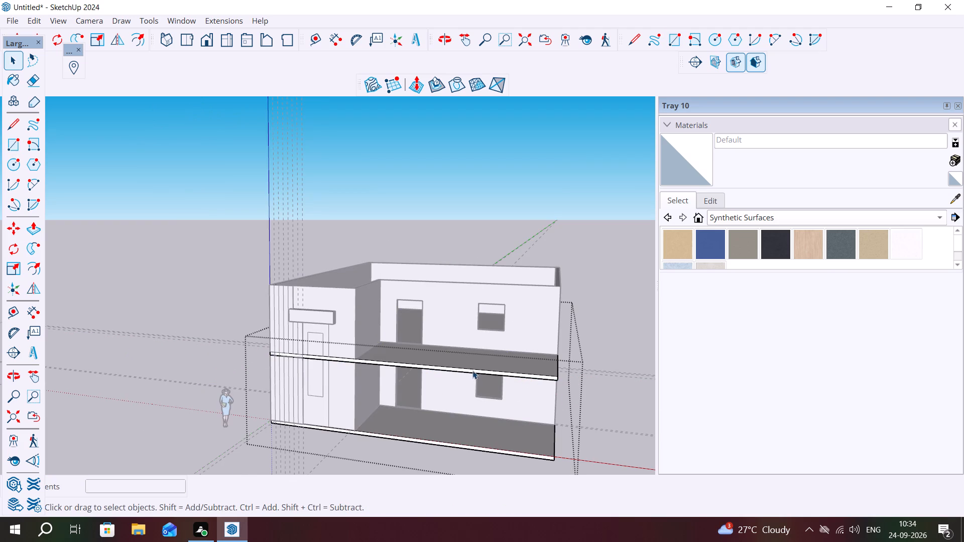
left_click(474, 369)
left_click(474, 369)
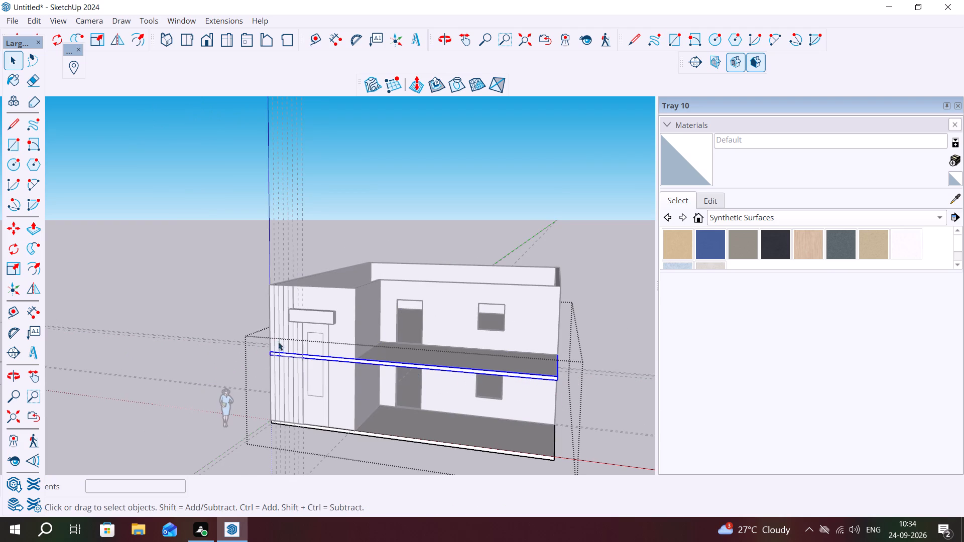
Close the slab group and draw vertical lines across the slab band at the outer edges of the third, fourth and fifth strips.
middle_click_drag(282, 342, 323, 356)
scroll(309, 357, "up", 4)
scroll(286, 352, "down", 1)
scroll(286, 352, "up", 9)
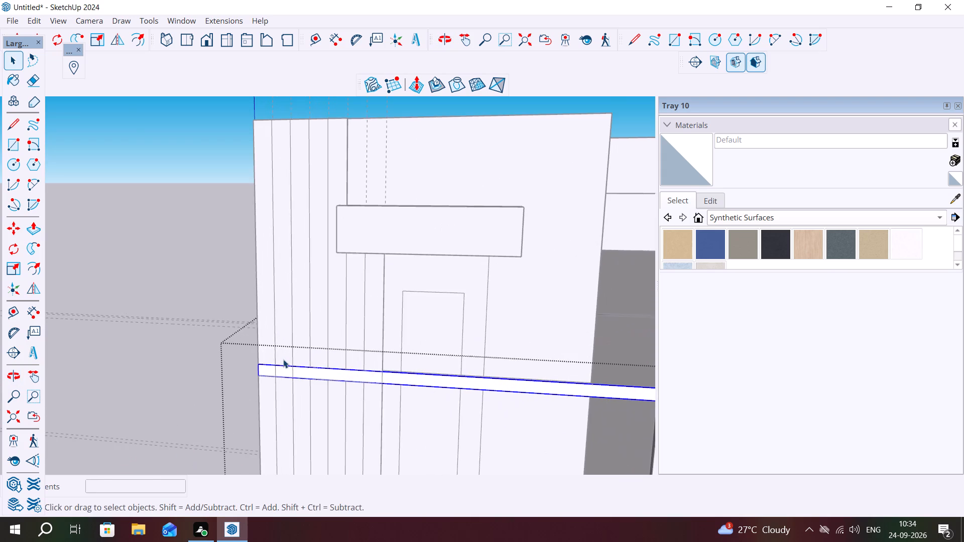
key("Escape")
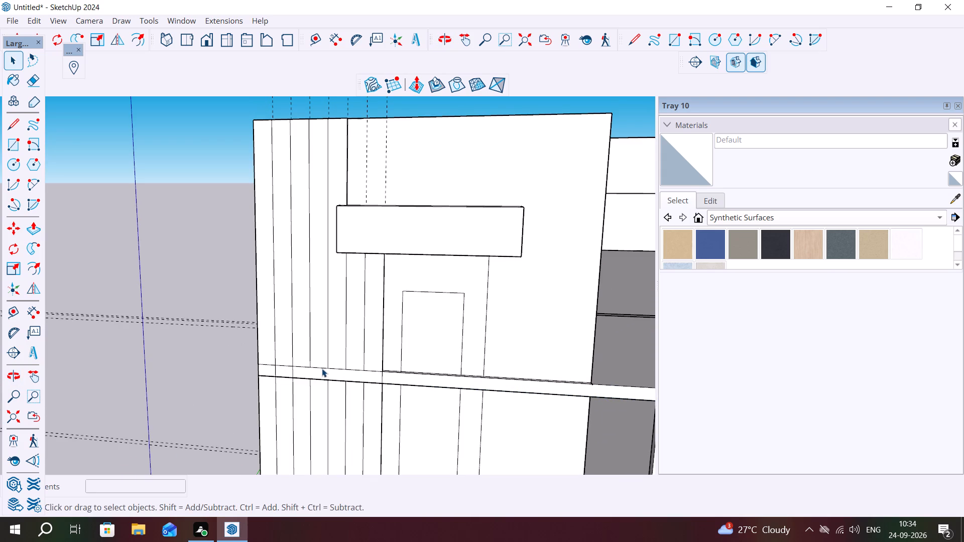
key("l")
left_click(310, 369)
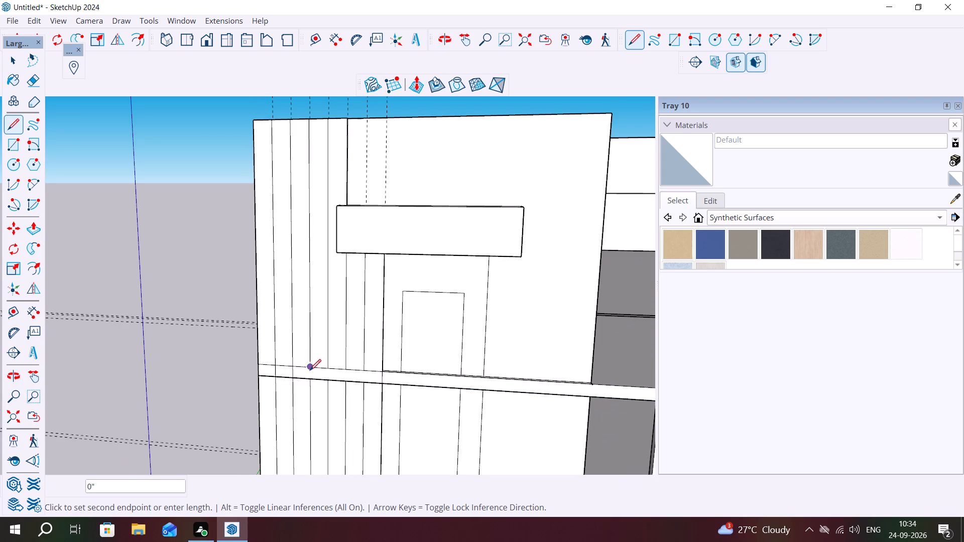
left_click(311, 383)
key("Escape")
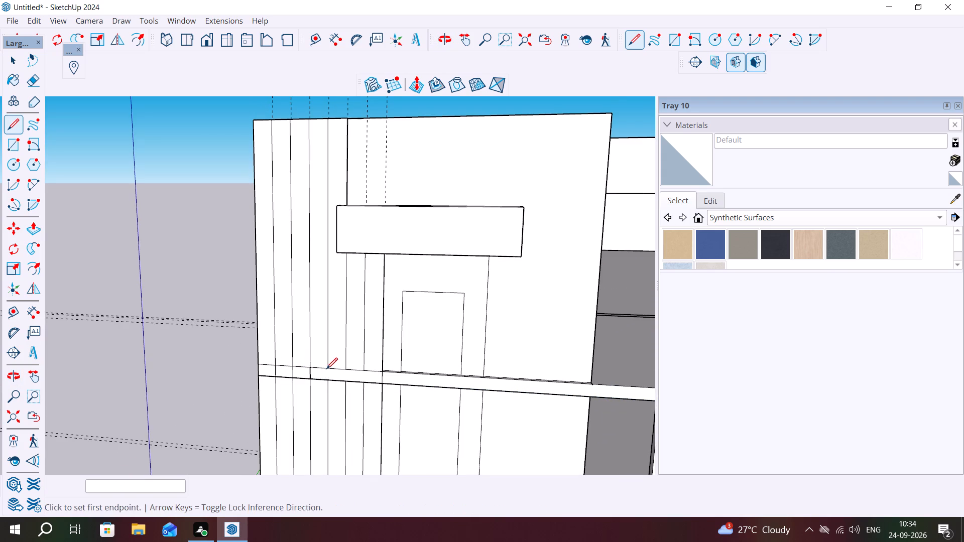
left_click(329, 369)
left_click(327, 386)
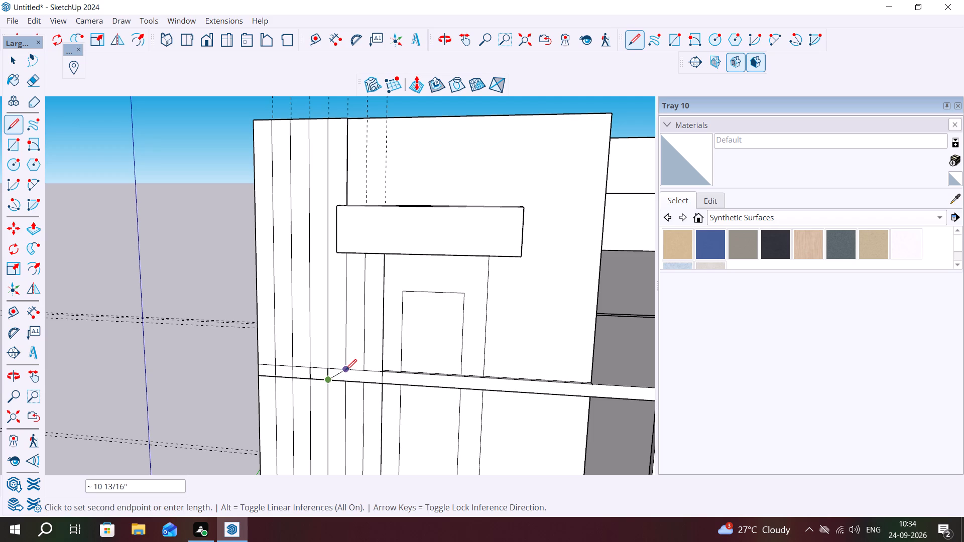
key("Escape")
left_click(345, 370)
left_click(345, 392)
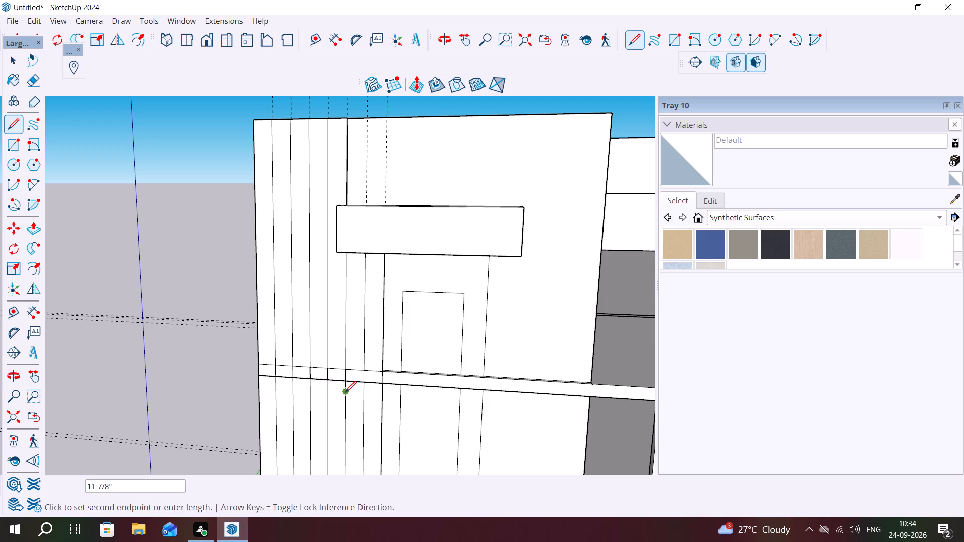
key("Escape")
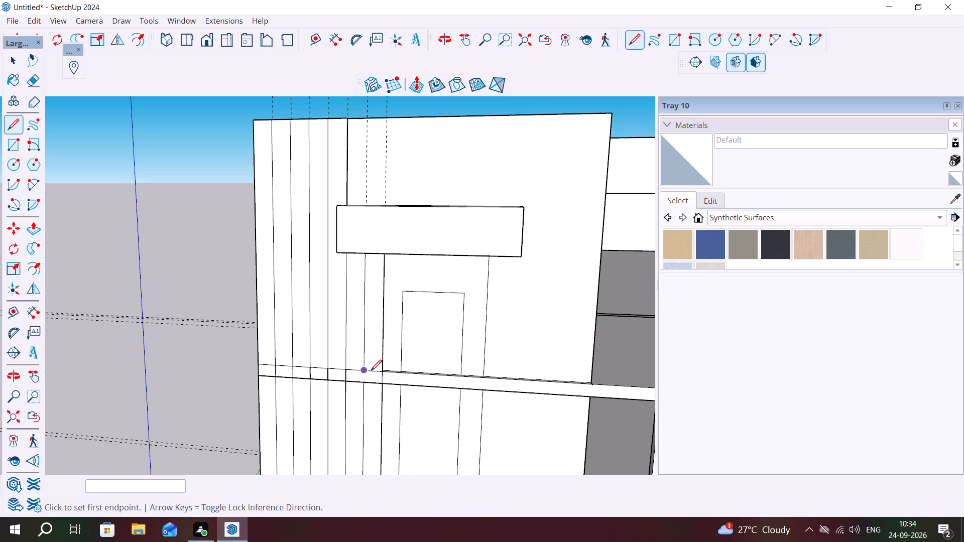
Undo the lines across the slab band and the 2" Push/Pulls of the third to seventh upper-floor strips.
key("ctrl+z")
key("ctrl+z")
key("ctrl+z")
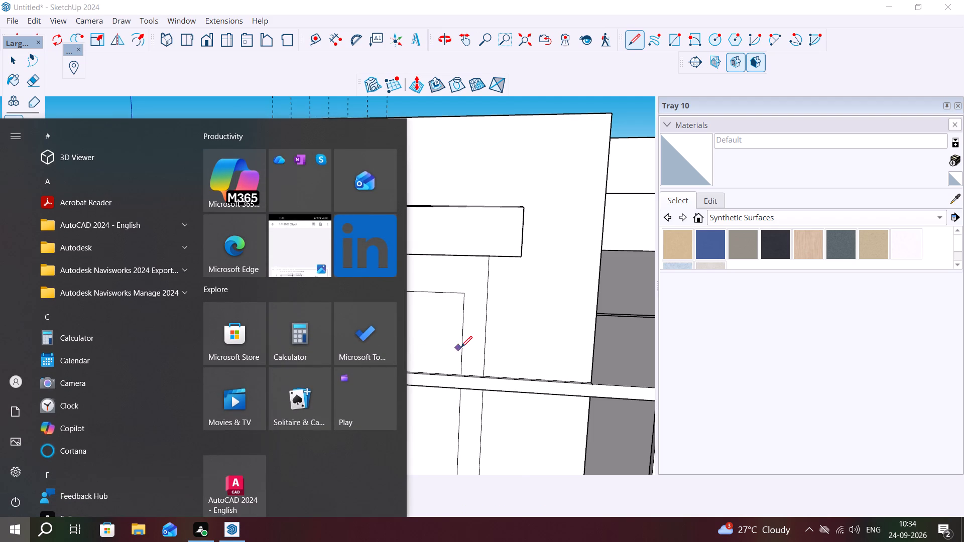
key("space")
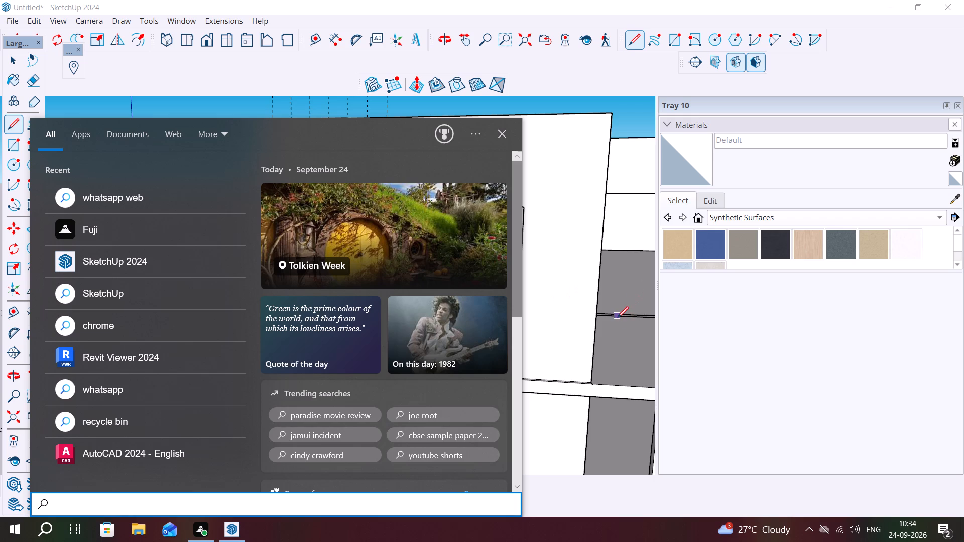
key("space")
key("space")
left_click(618, 360)
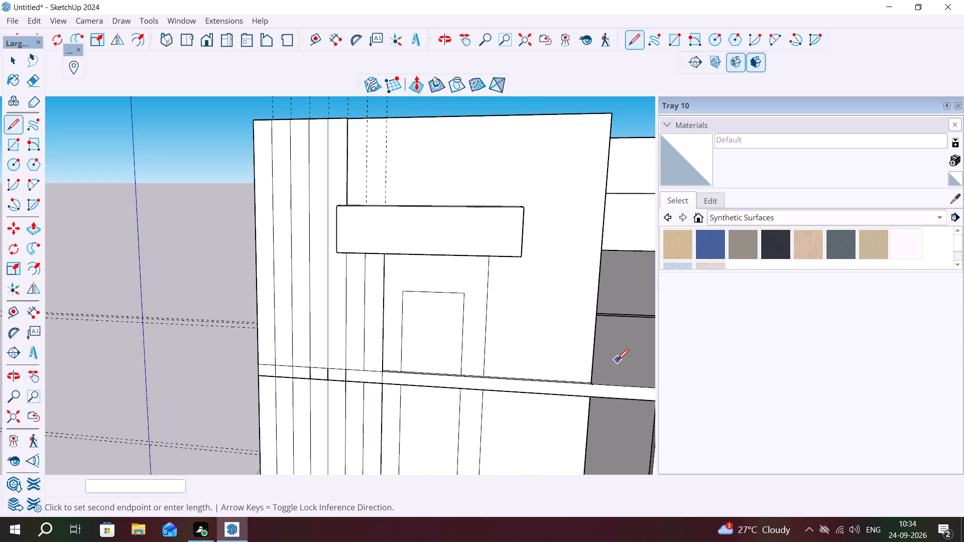
key("ctrl+z")
key("ctrl+z")
key("ctrl+z")
key("ctrl+z")
key("ctrl+z")
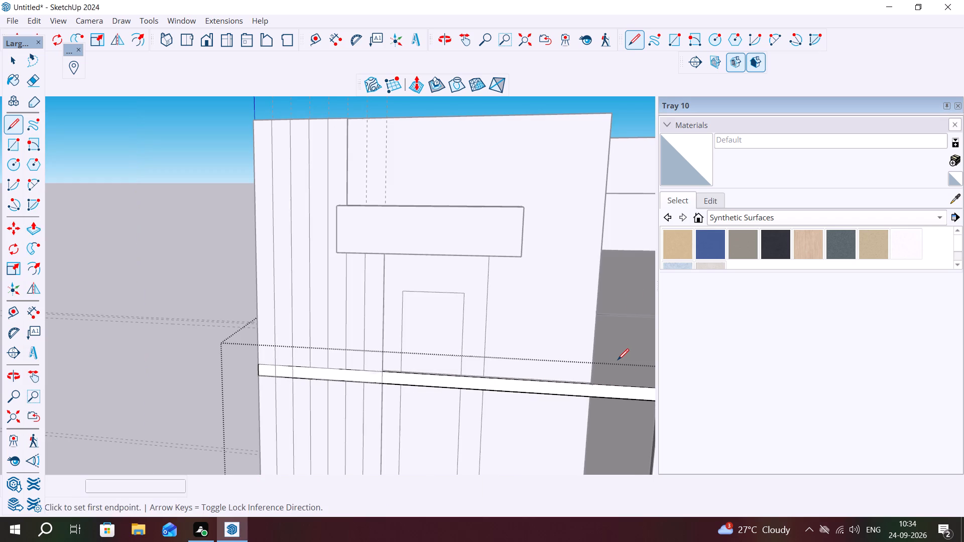
key("ctrl+z")
key("ctrl+z")
key("ctrl+z")
key("ctrl+z")
key("ctrl+z")
key("ctrl+z")
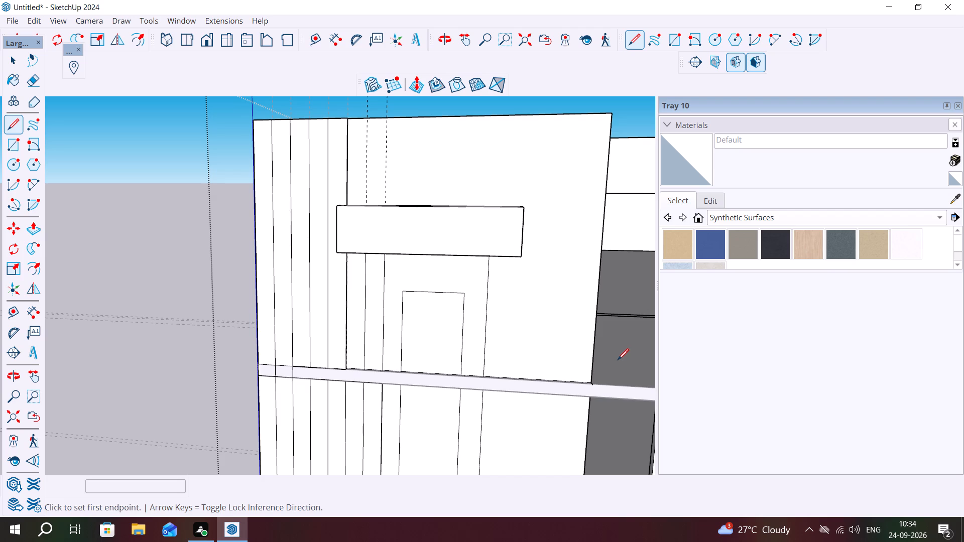
key("ctrl+z")
key("ctrl+z")
key("ctrl+z")
key("ctrl+z")
key("ctrl+z")
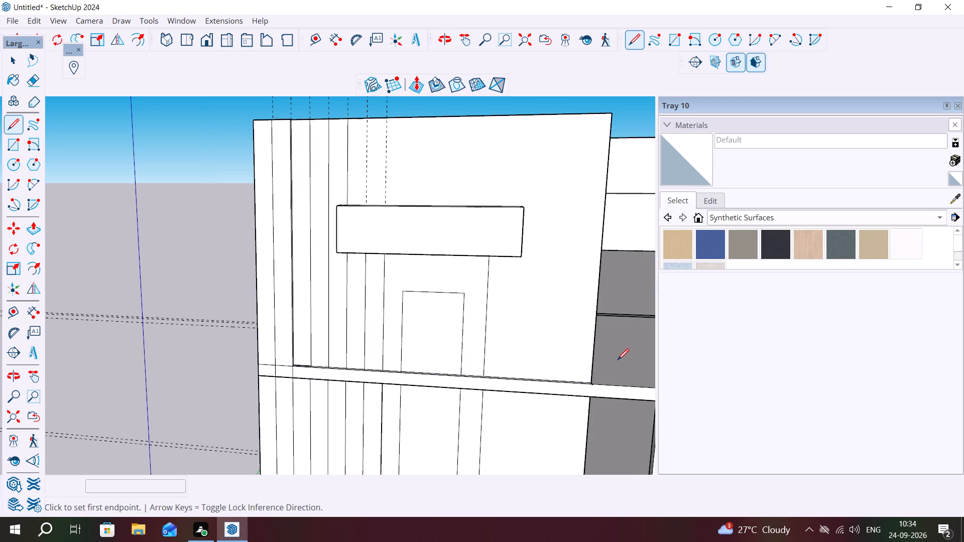
key("ctrl+z")
key("ctrl+z")
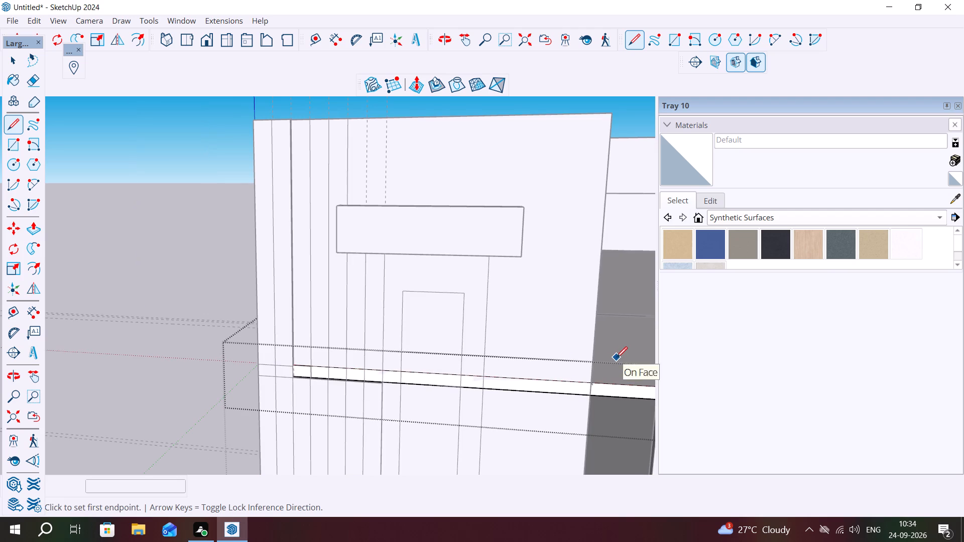
Examine the slab group's front edge face where it meets the second and third strips from the corner.
key("space")
left_click(117, 358)
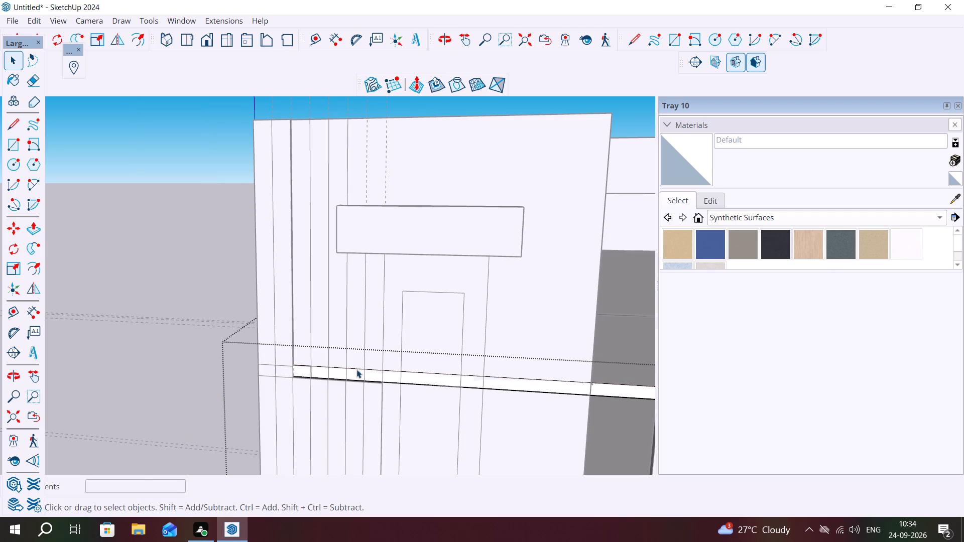
middle_click_drag(325, 375, 357, 385)
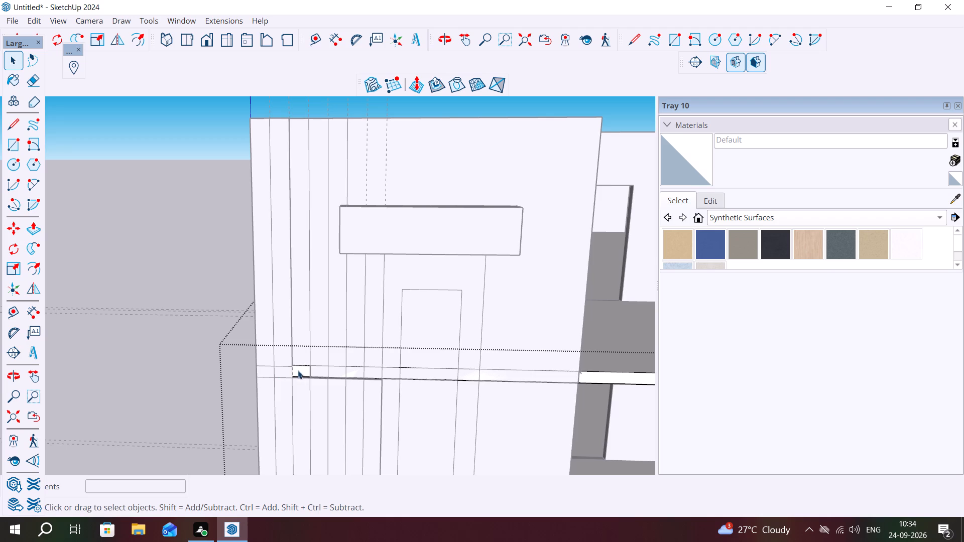
left_click(301, 369)
left_click(301, 369)
left_click(300, 369)
left_click(299, 369)
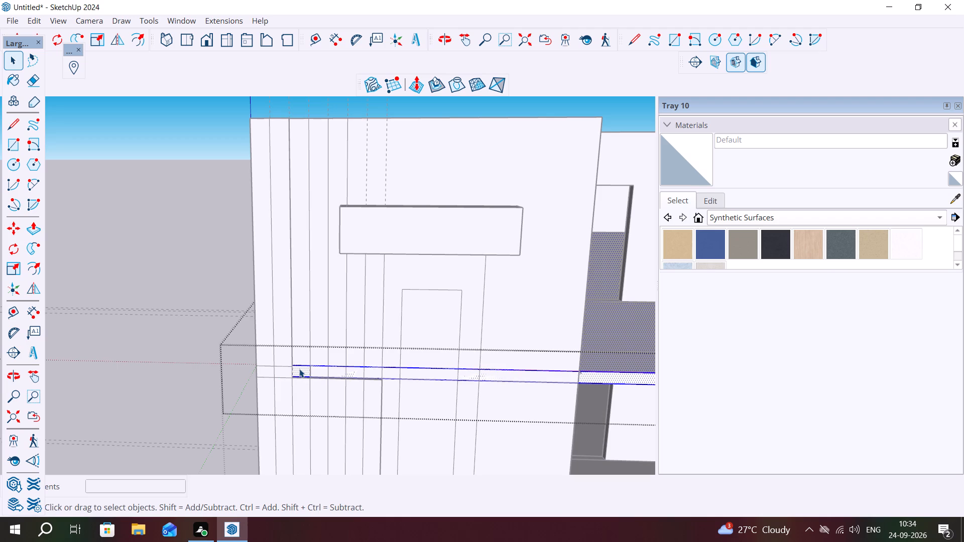
scroll(297, 368, "up", 8)
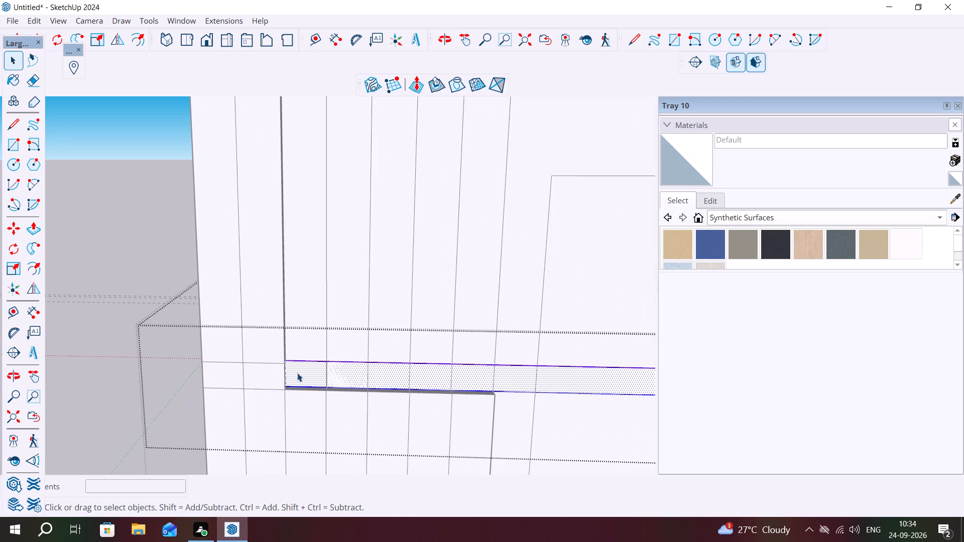
double_click(297, 373)
middle_click_drag(297, 380, 245, 399)
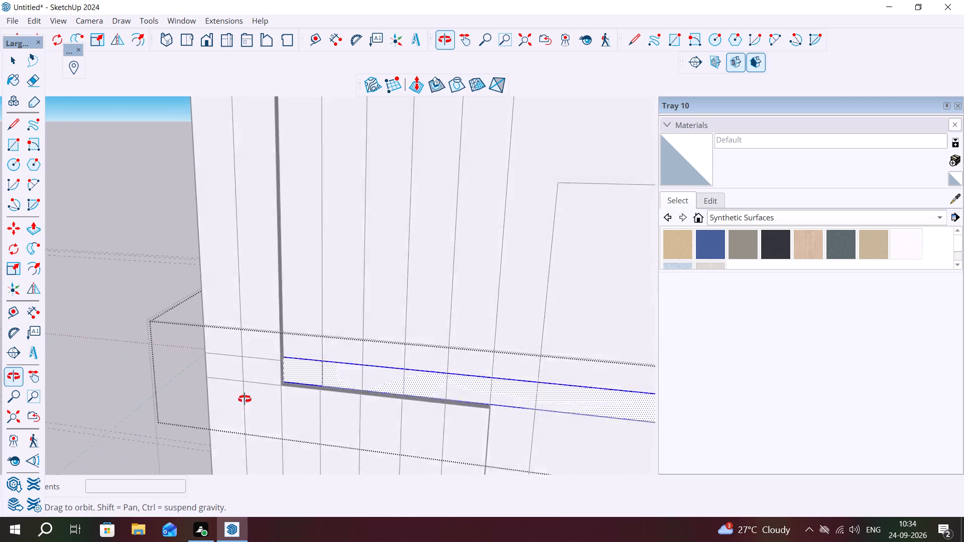
middle_click_drag(245, 399, 227, 424)
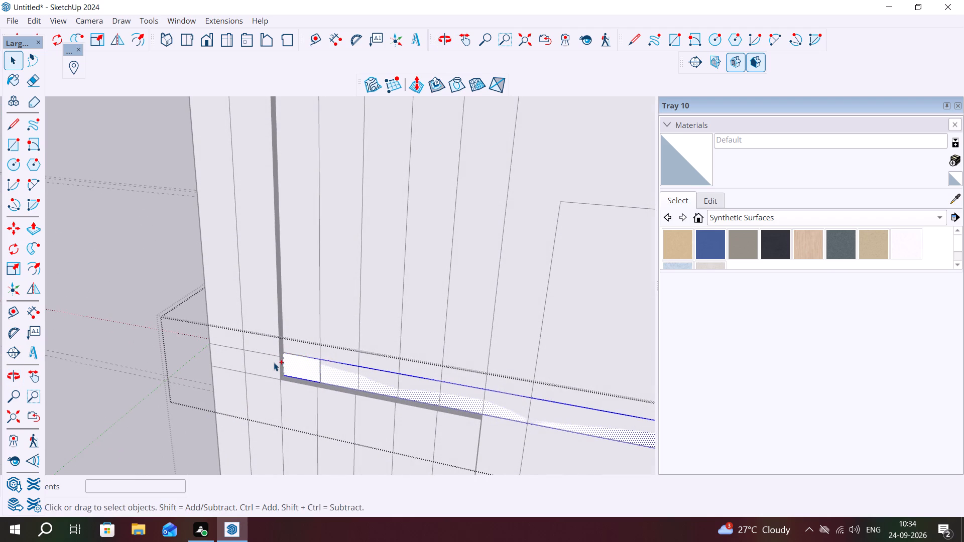
Undo the slab's 2" front-face Push/Pull and the facade edits before it, back through the push-out of the second upper-floor strip.
key("ctrl+z")
key("ctrl+z")
key("ctrl+z")
key("ctrl+z")
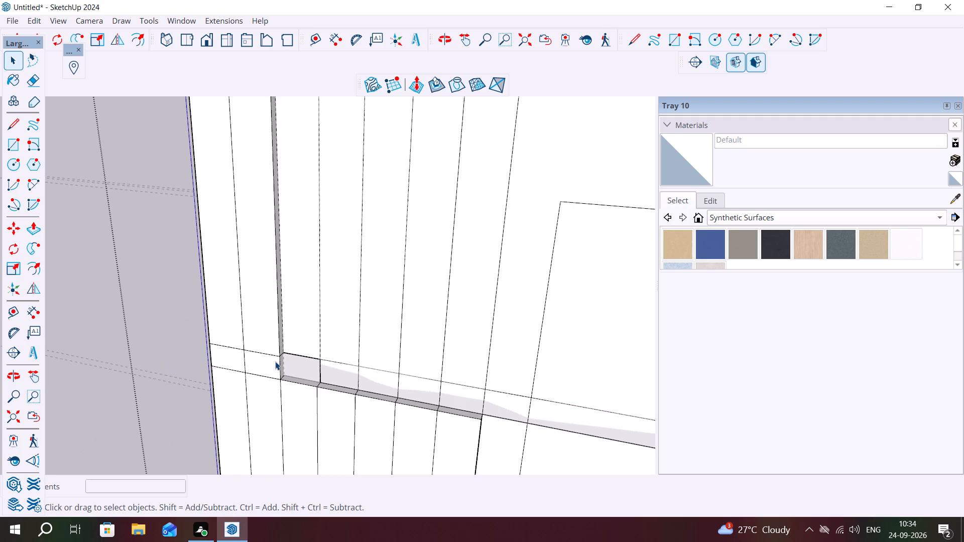
key("ctrl+z")
key("ctrl+z")
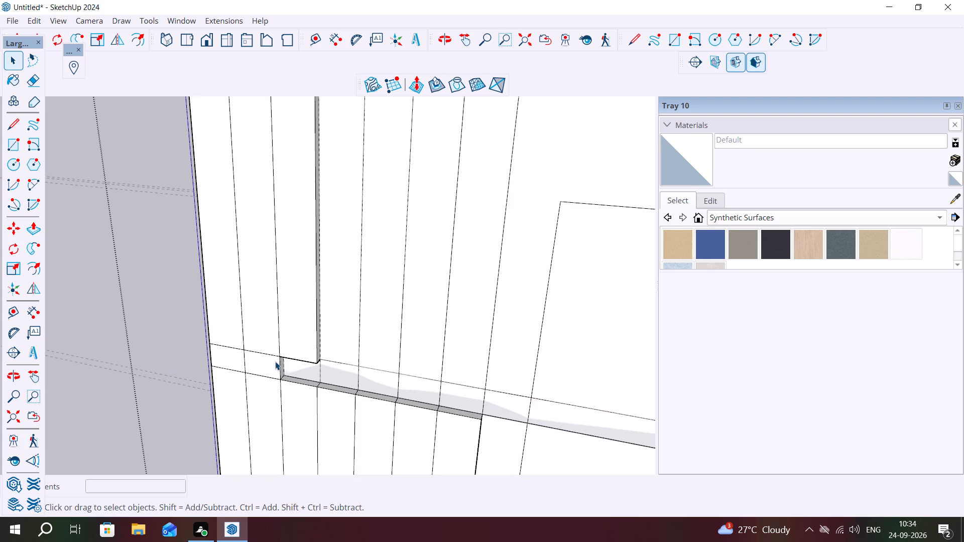
key("ctrl+z")
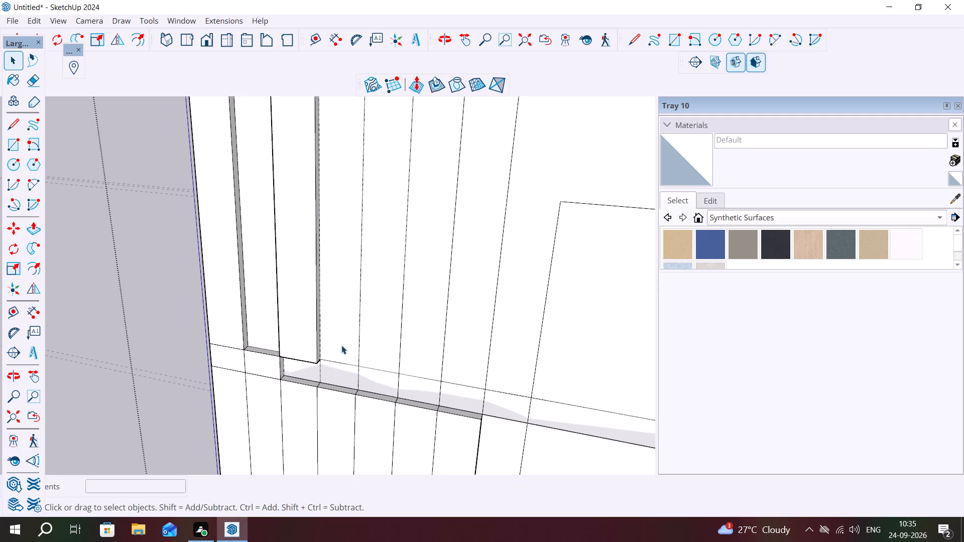
Push/Pull the slab-band segment below the third strip from the corner outward by 2".
left_click(310, 370)
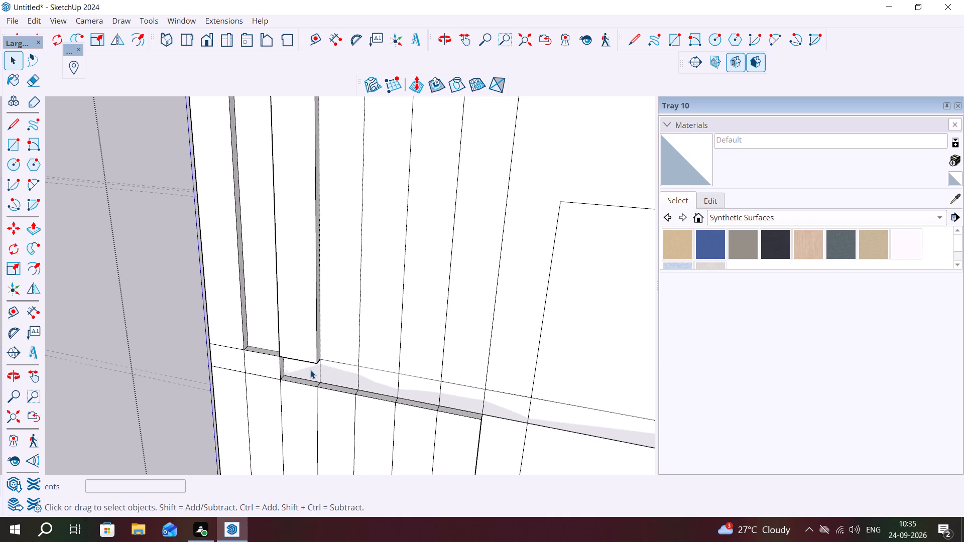
key("p")
left_click(310, 370)
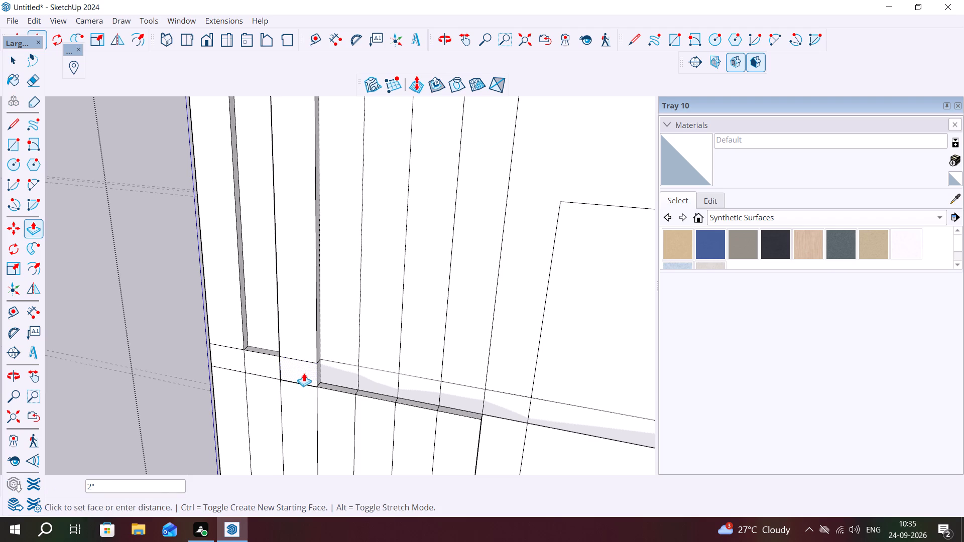
left_click(302, 375)
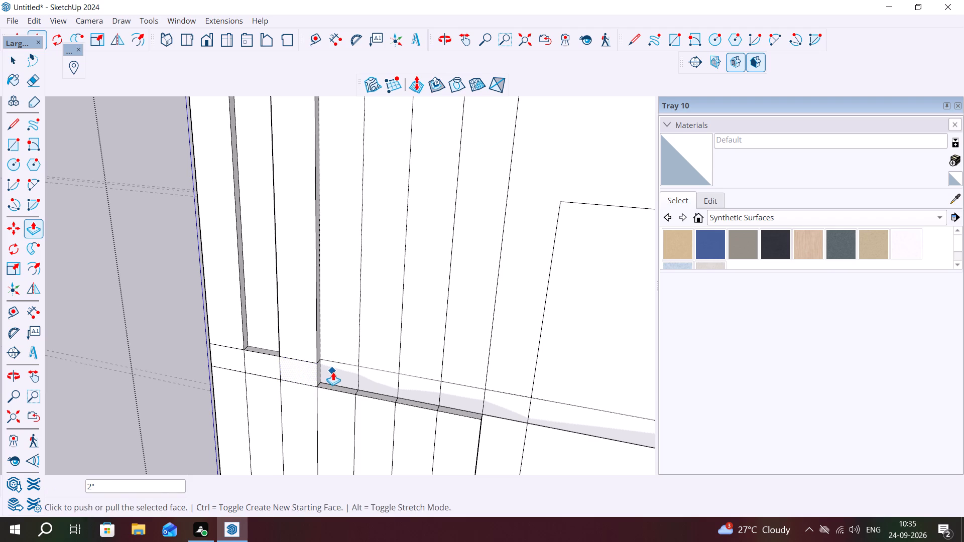
Push/Pull the slab-band segments below the fourth to seventh strips from the corner outward by 2".
key("space")
left_click(335, 372)
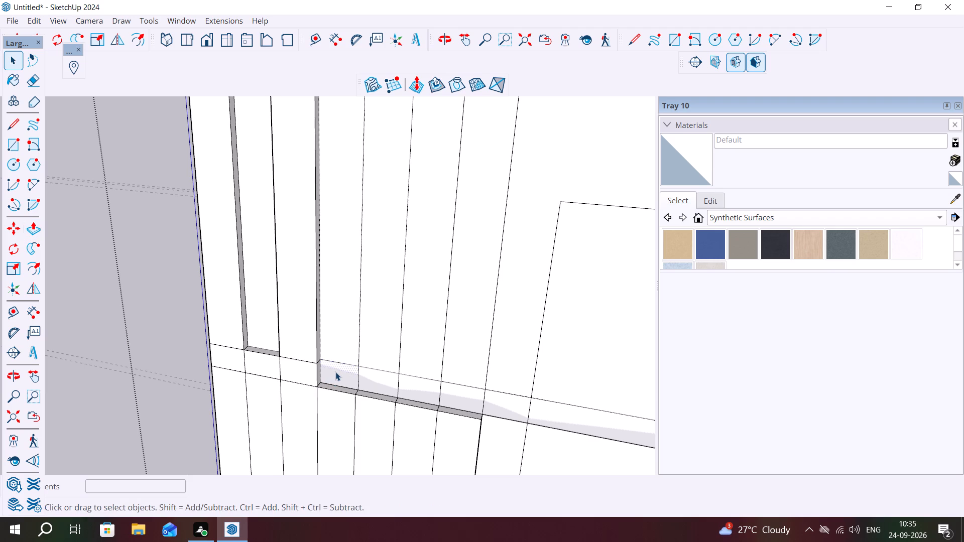
key("p")
left_click(335, 372)
left_click(325, 374)
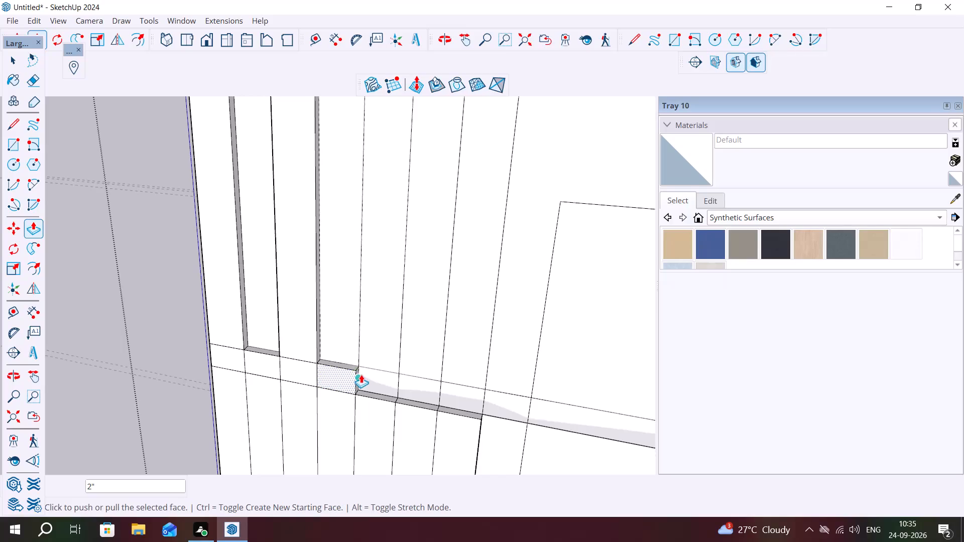
key("p")
key("Escape")
left_click(372, 374)
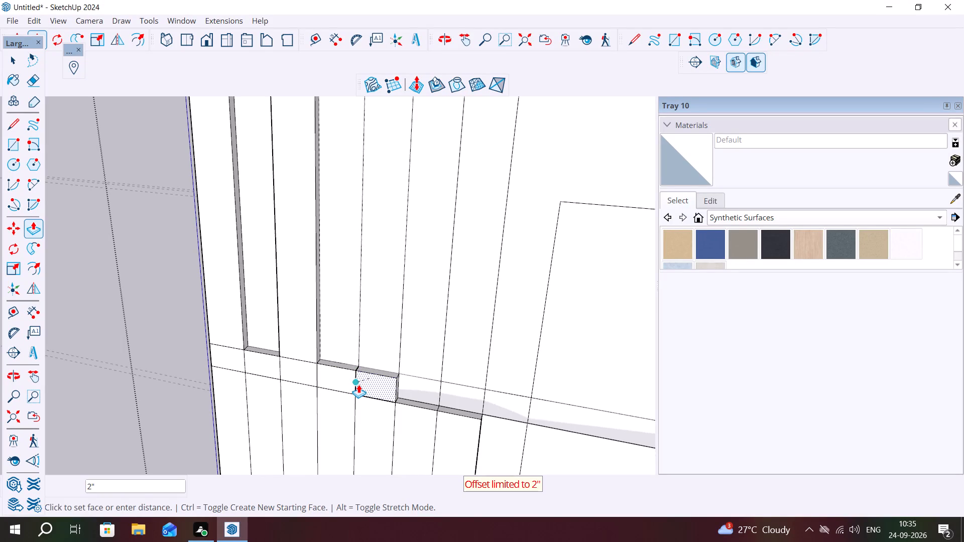
left_click(358, 384)
left_click(411, 382)
left_click(402, 391)
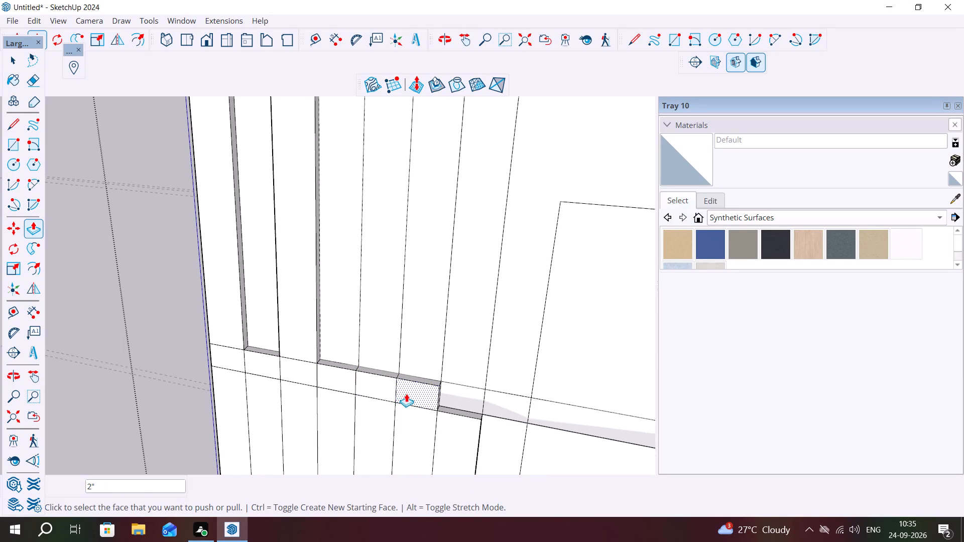
double_click(463, 392)
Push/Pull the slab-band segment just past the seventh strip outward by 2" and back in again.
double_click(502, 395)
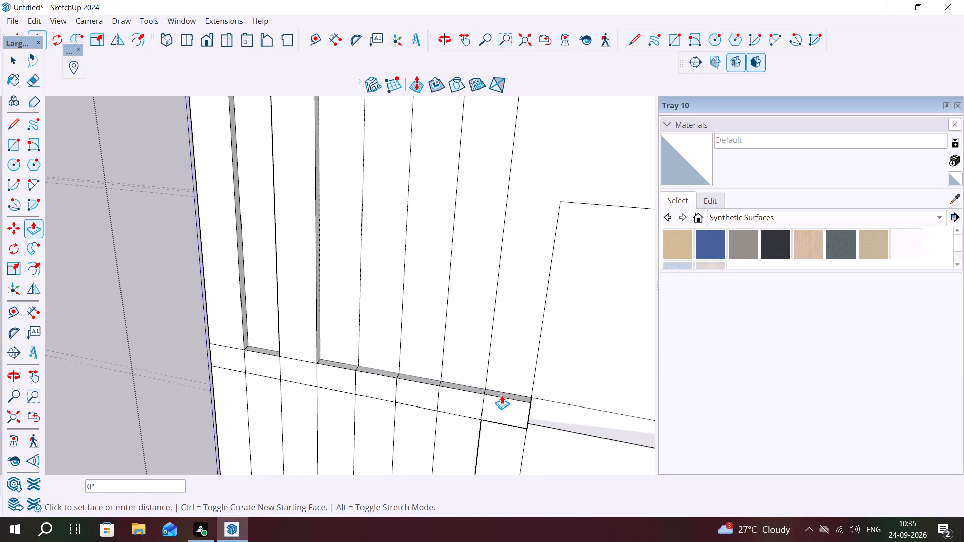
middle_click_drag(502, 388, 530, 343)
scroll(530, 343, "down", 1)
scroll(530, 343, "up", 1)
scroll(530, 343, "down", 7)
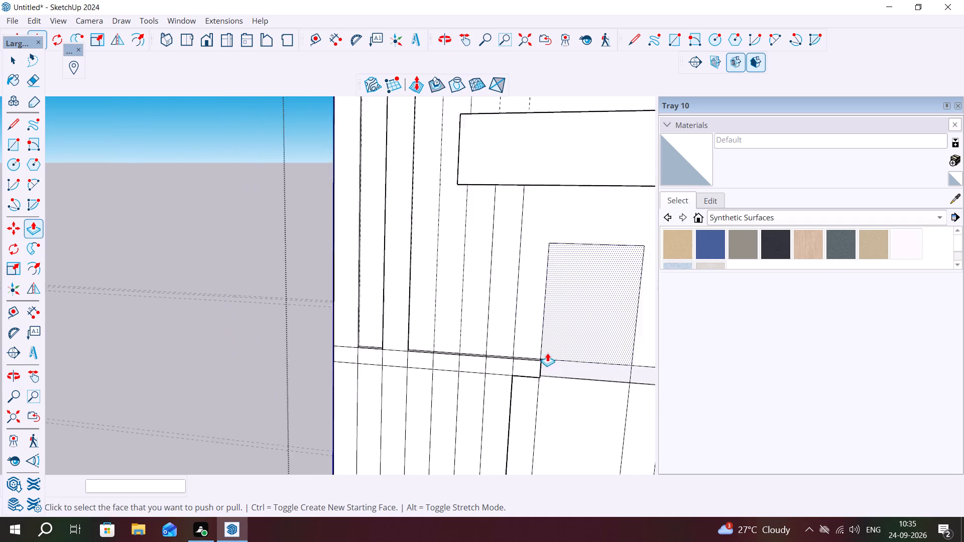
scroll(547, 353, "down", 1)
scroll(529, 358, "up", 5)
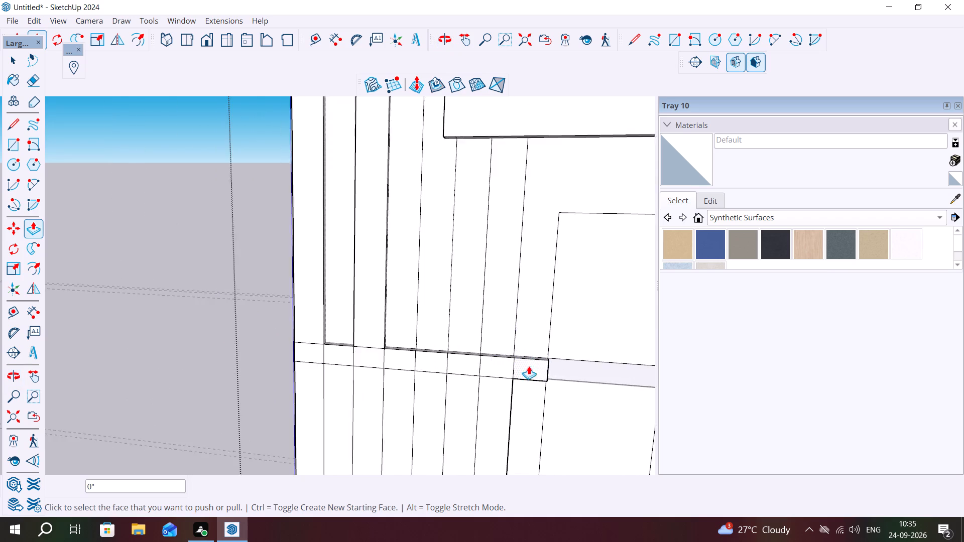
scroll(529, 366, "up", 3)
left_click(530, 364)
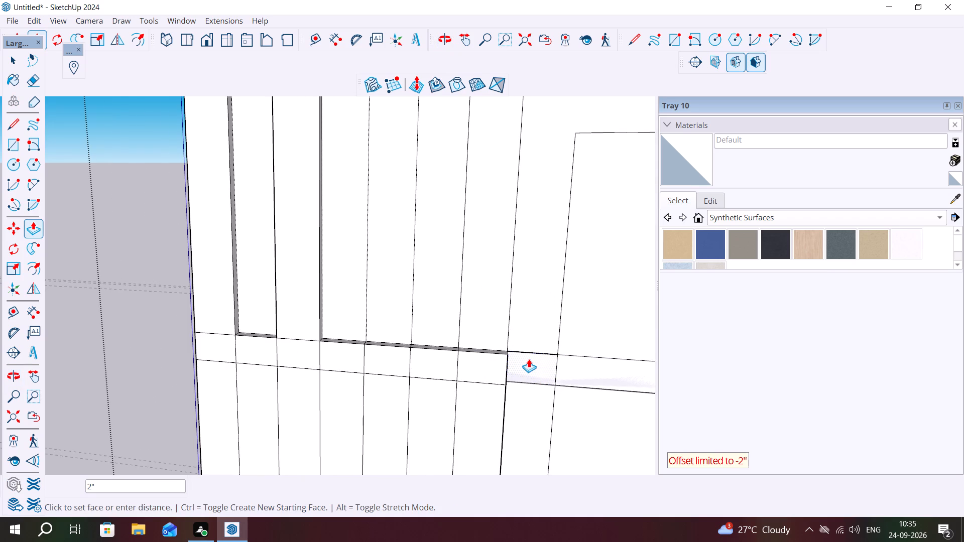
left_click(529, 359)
Push/Pull the fifth upper-floor strip from the corner outward until it is flush with the slab band.
scroll(432, 358, "down", 7)
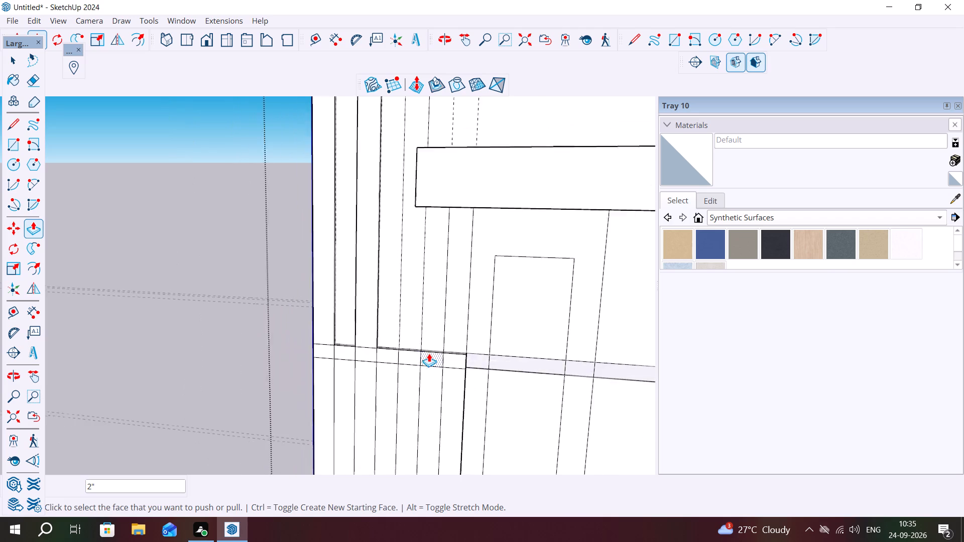
scroll(429, 353, "down", 2)
left_click(414, 301)
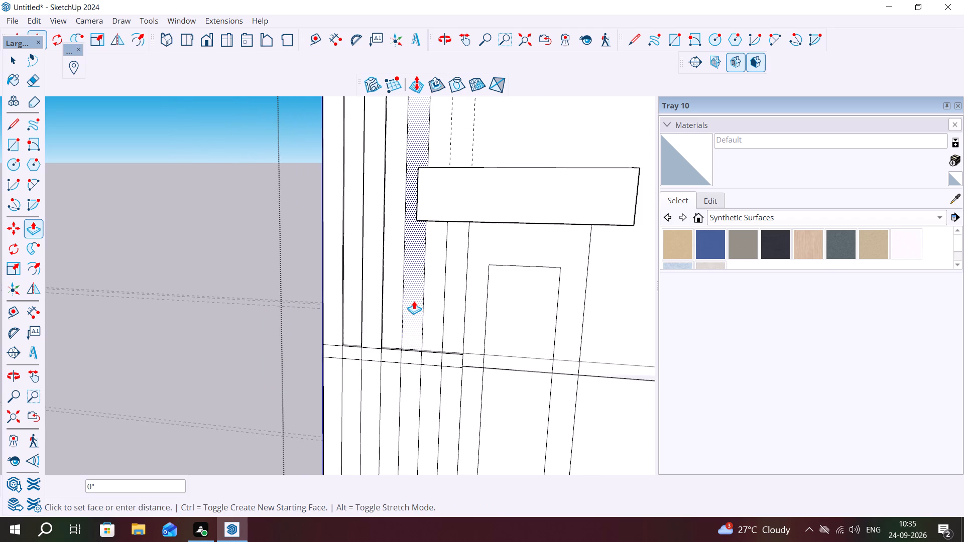
double_click(413, 301)
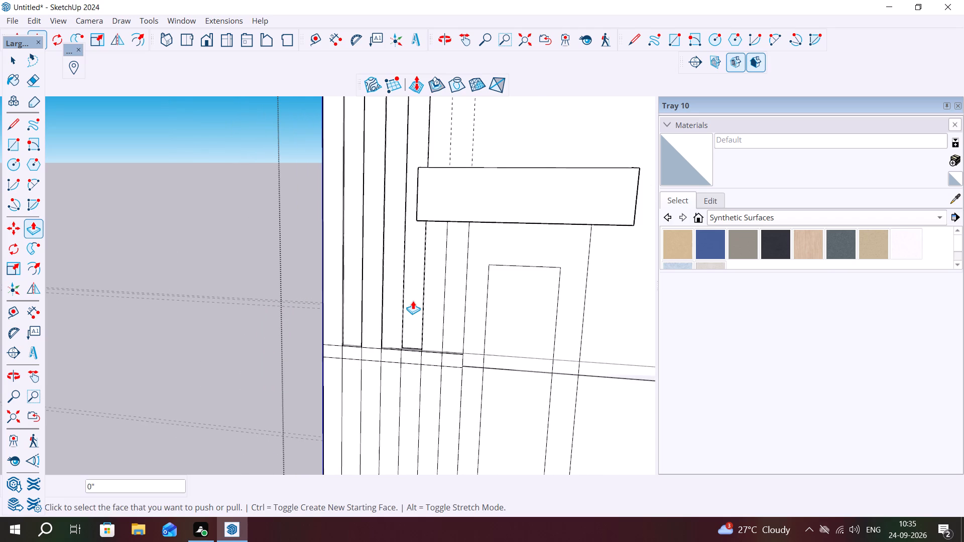
left_click(414, 311)
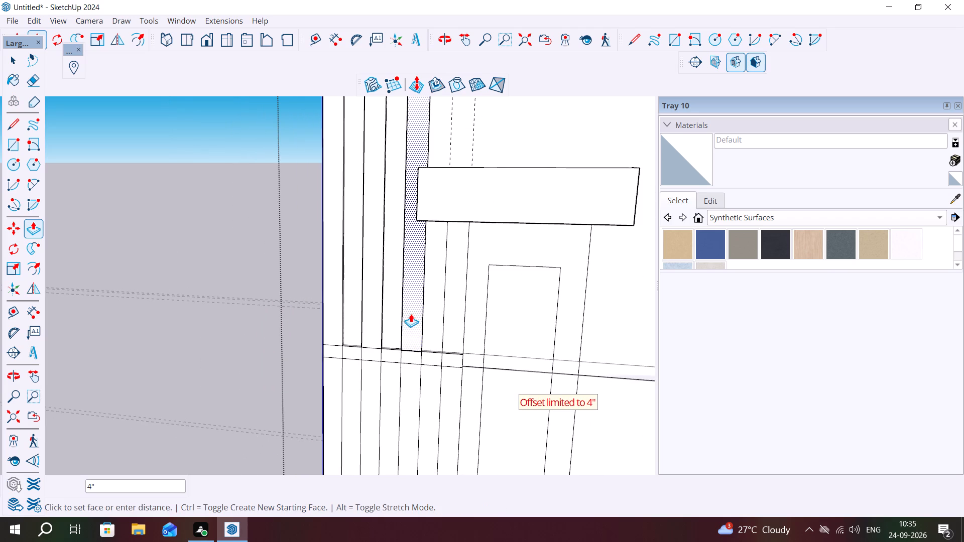
scroll(408, 323, "down", 2)
scroll(416, 339, "up", 5)
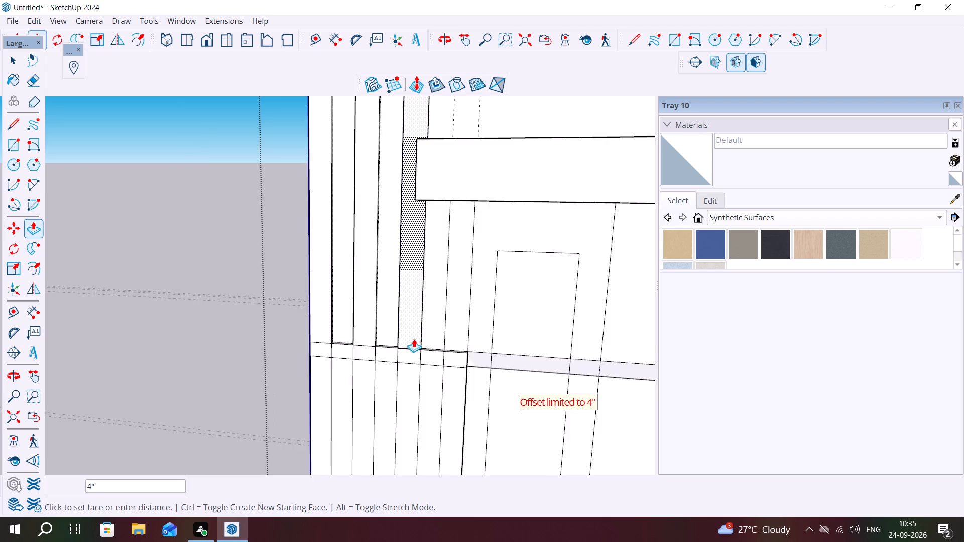
scroll(414, 339, "up", 10)
left_click(435, 371)
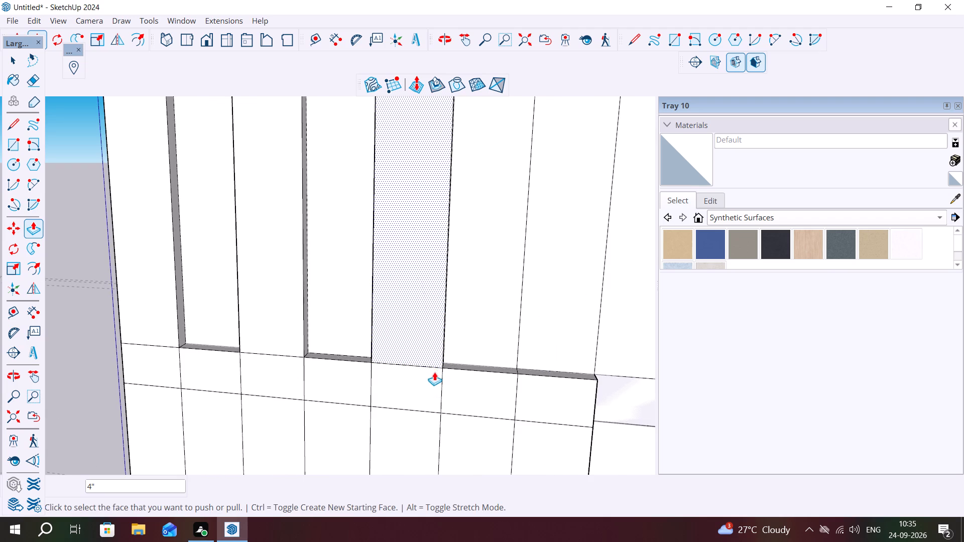
Push/Pull the fourth, second, sixth and seventh upper-floor strips from the corner outward by 2".
left_click(338, 328)
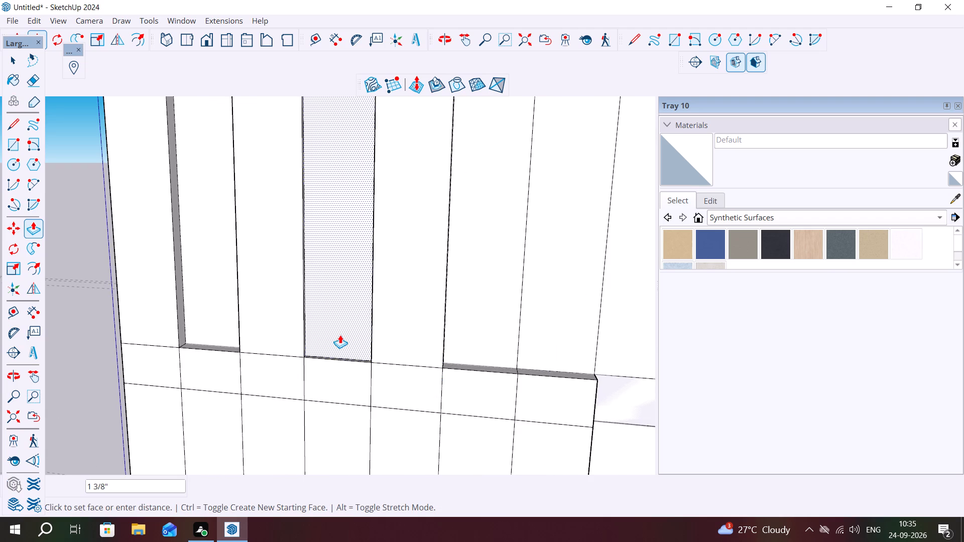
key("2")
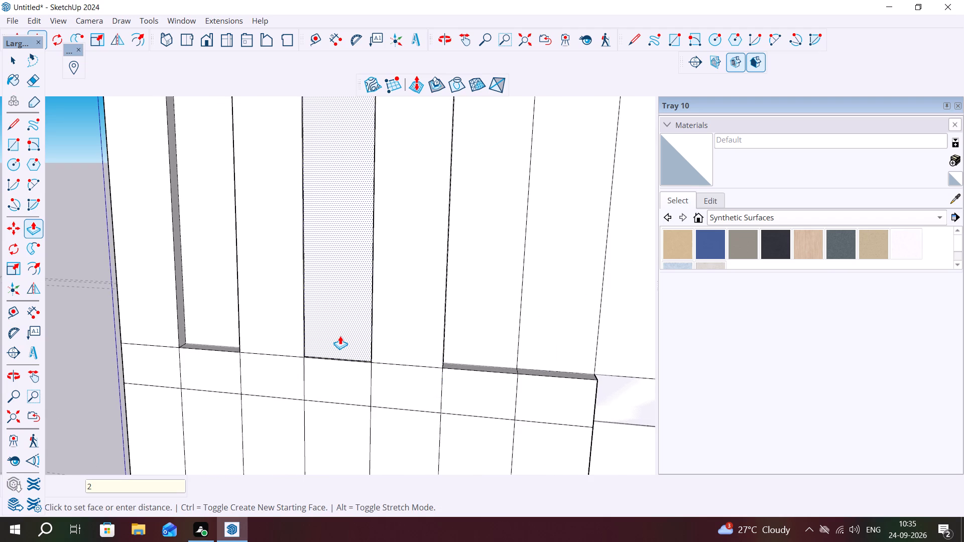
key("shift+quotedbl")
key("Return")
double_click(209, 318)
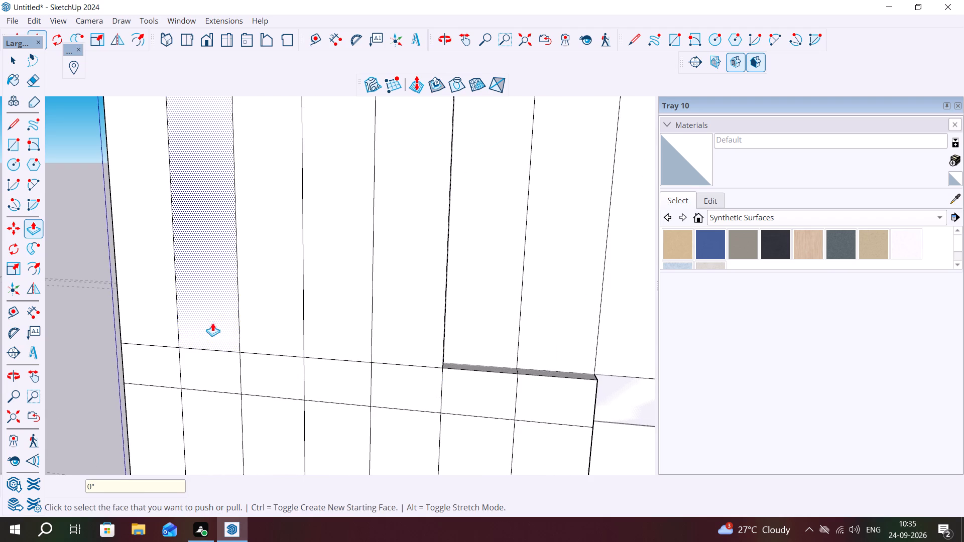
double_click(506, 338)
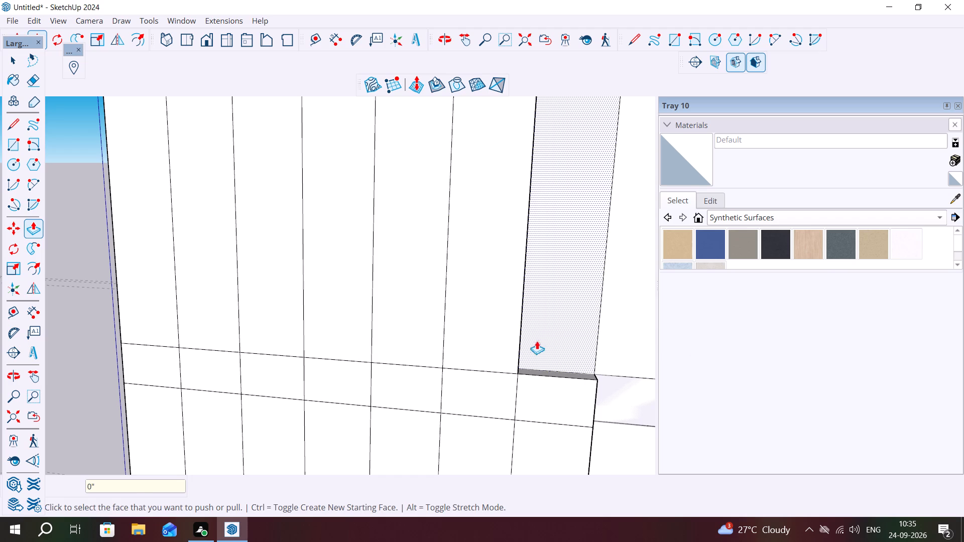
double_click(543, 339)
scroll(428, 352, "down", 5)
scroll(373, 334, "up", 1)
key("Escape")
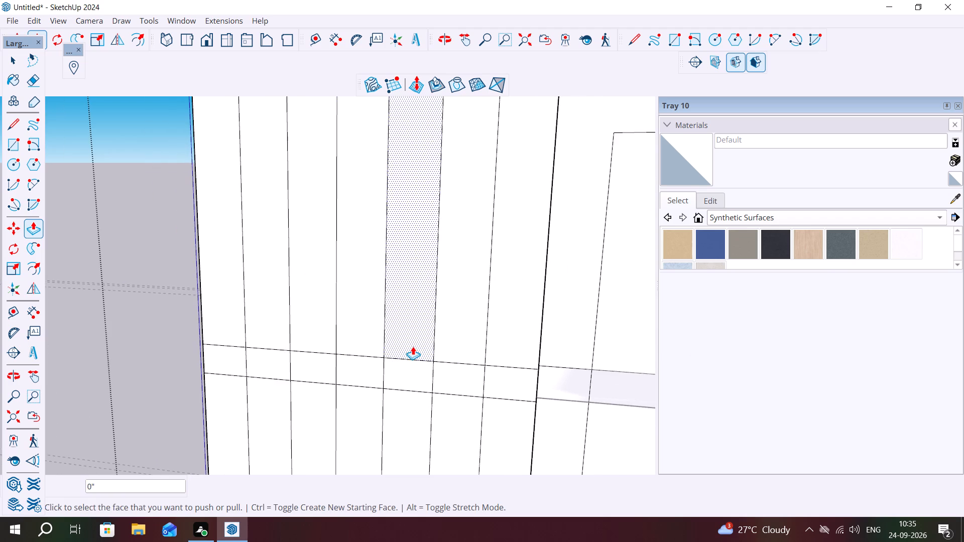
Erase the upper and lower slab-band lines crossing the first and second strips from the corner.
key("space")
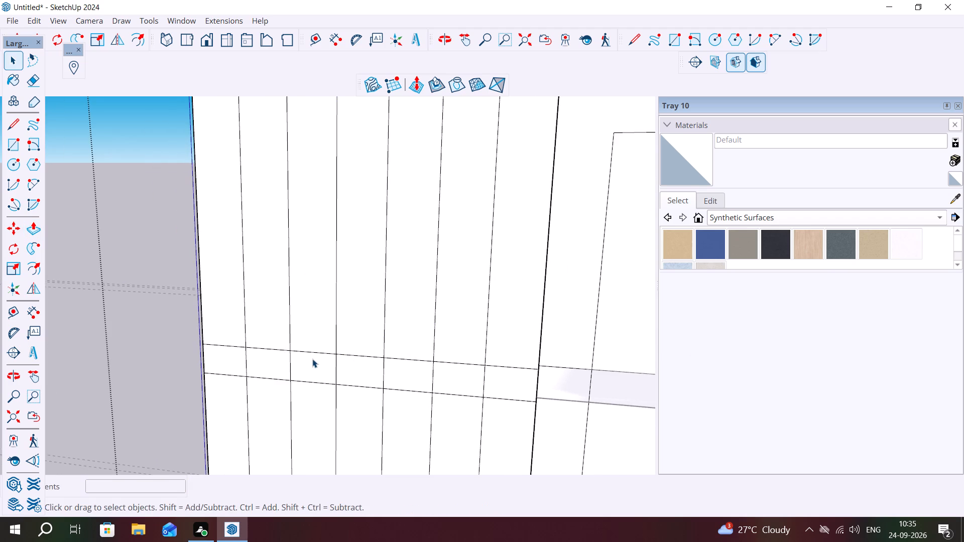
key("e")
scroll(215, 338, "up", 9)
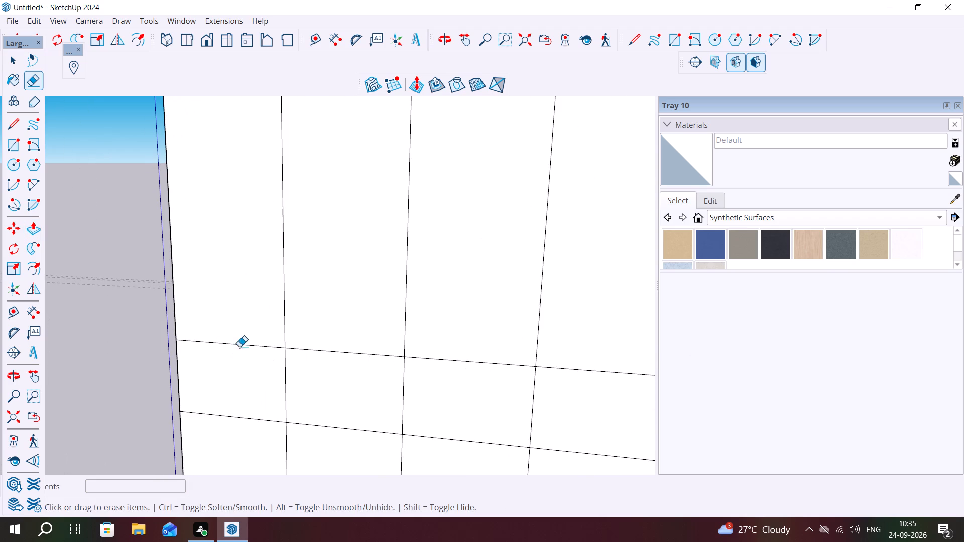
left_click(245, 344)
left_click(232, 417)
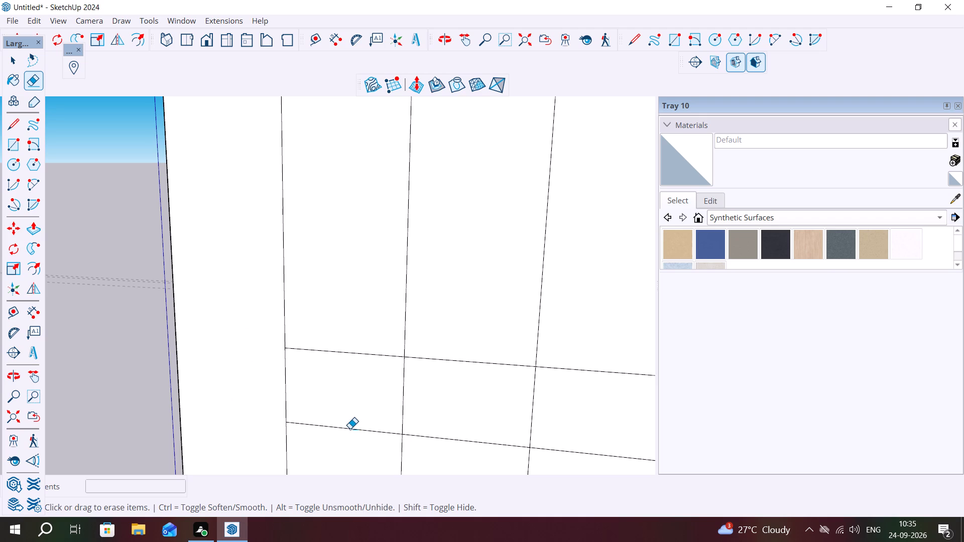
left_click(350, 429)
left_click(354, 353)
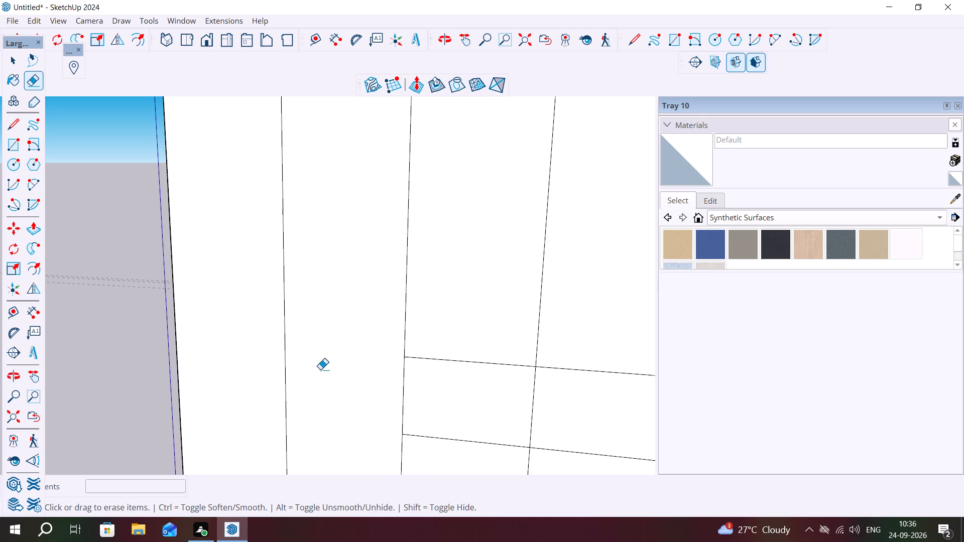
Erase the upper and lower slab-band lines crossing the third to seventh strips, leaving continuous full-height strips.
scroll(13, 365, "down", 11)
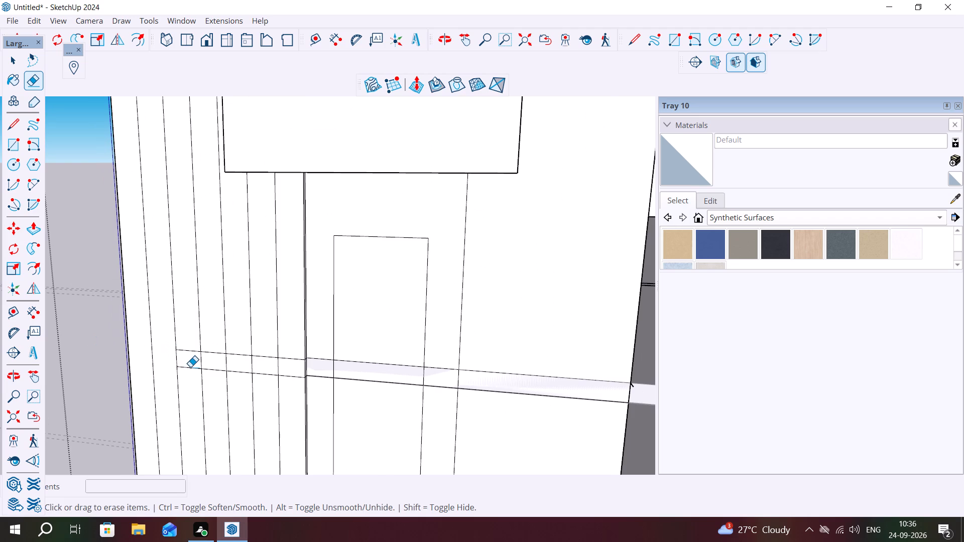
left_click(191, 366)
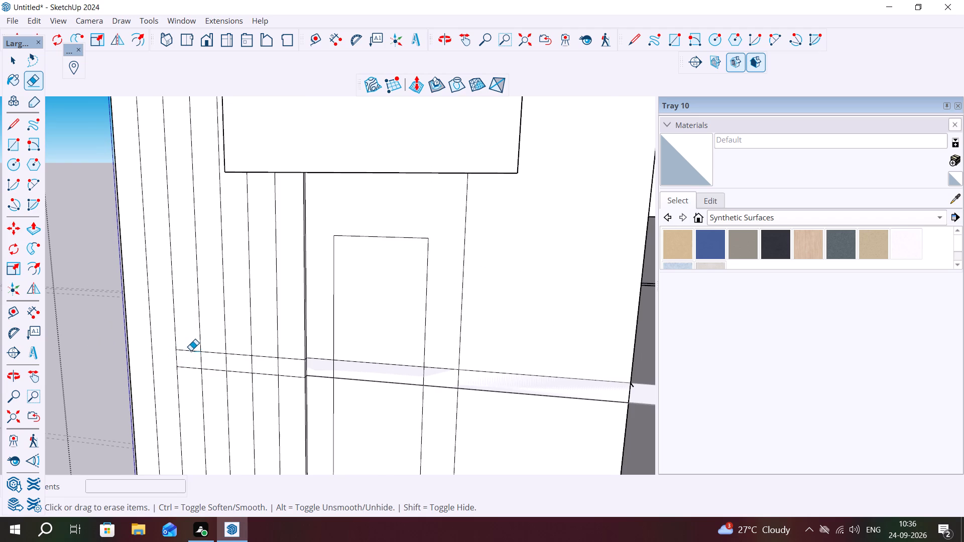
left_click(191, 350)
left_click(192, 368)
left_click(210, 370)
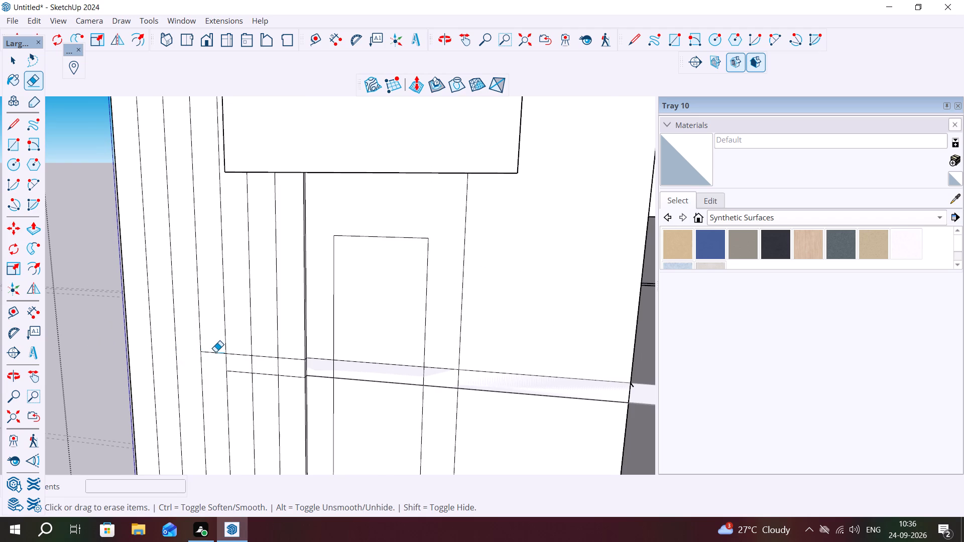
left_click(215, 352)
left_click(232, 371)
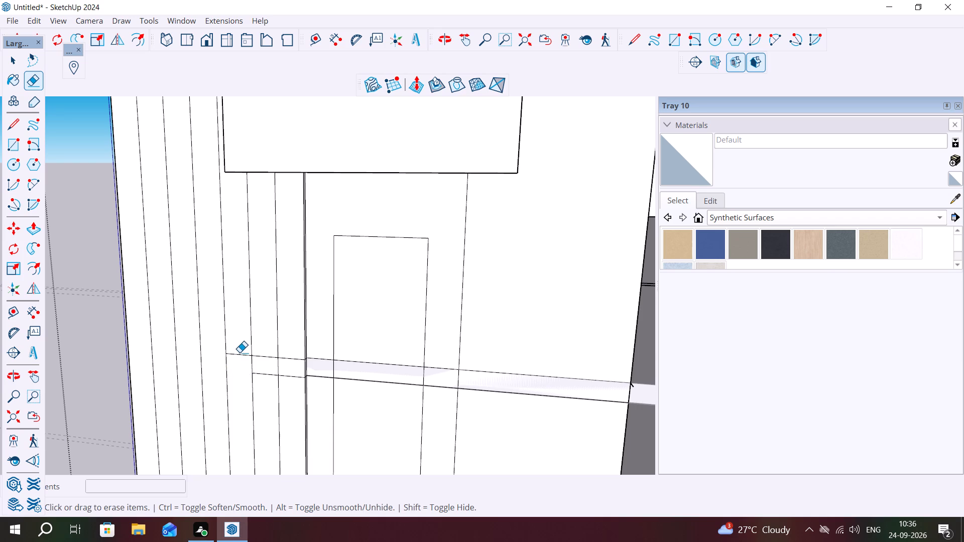
left_click(239, 354)
left_click(262, 374)
left_click(265, 356)
left_click(296, 359)
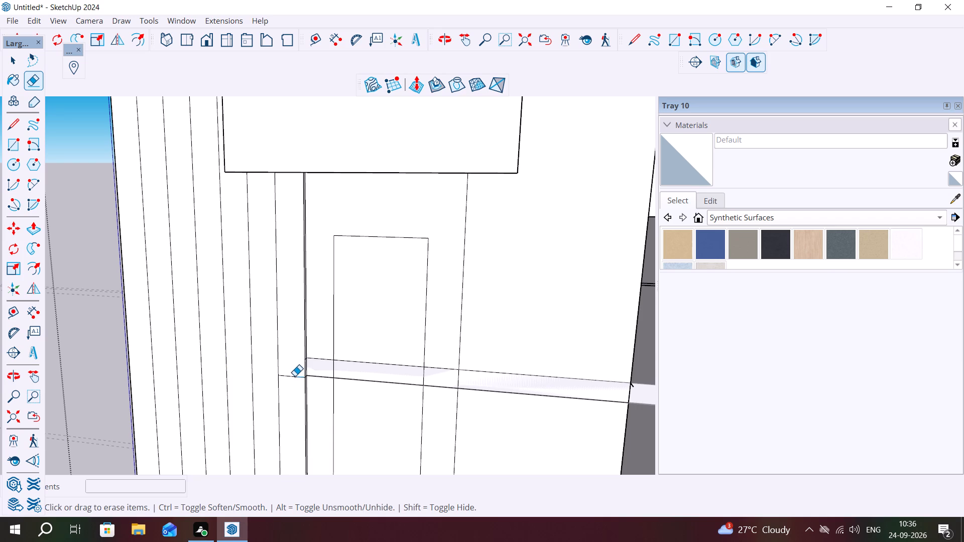
left_click(295, 376)
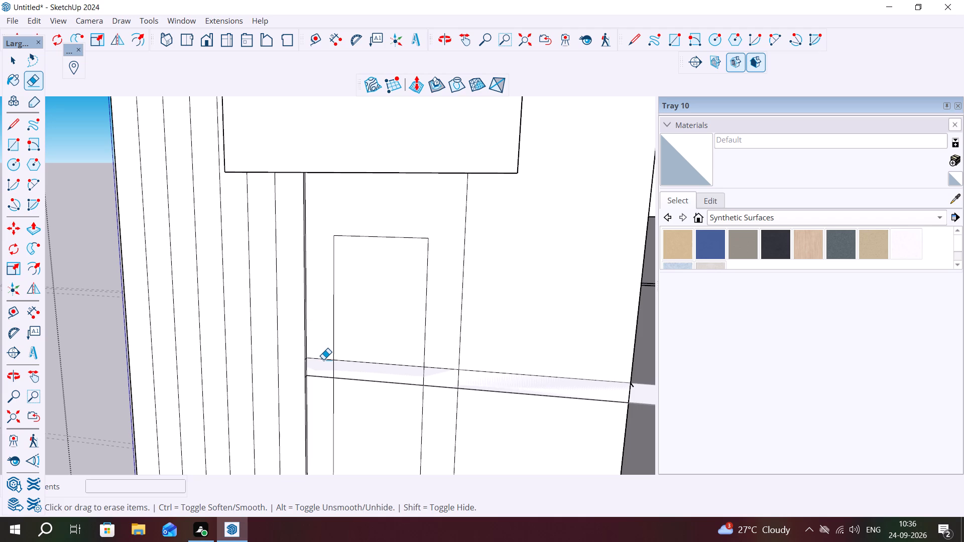
Erase the upper and lower slab-band lines crossing the tall front panel and the plain wall beside it, and close the wall group.
left_click(323, 359)
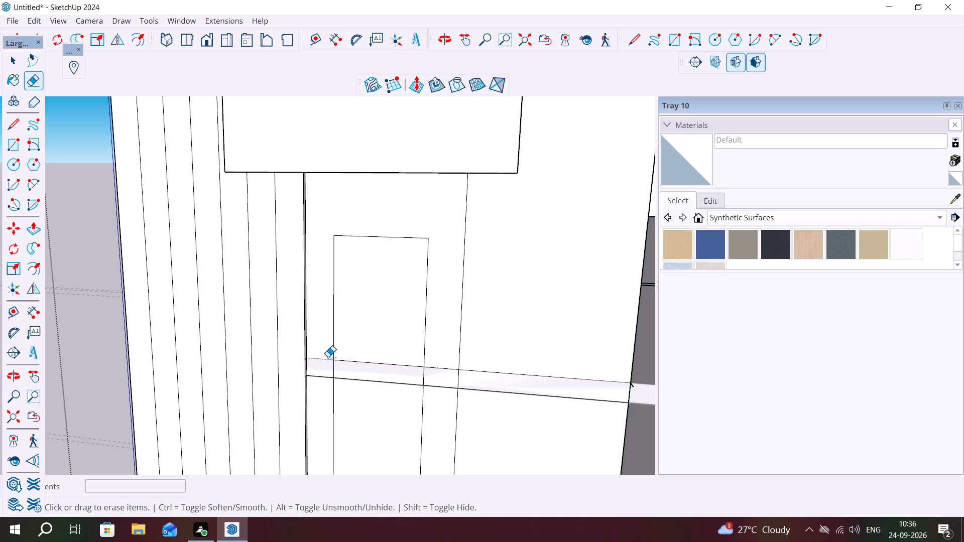
left_click(337, 360)
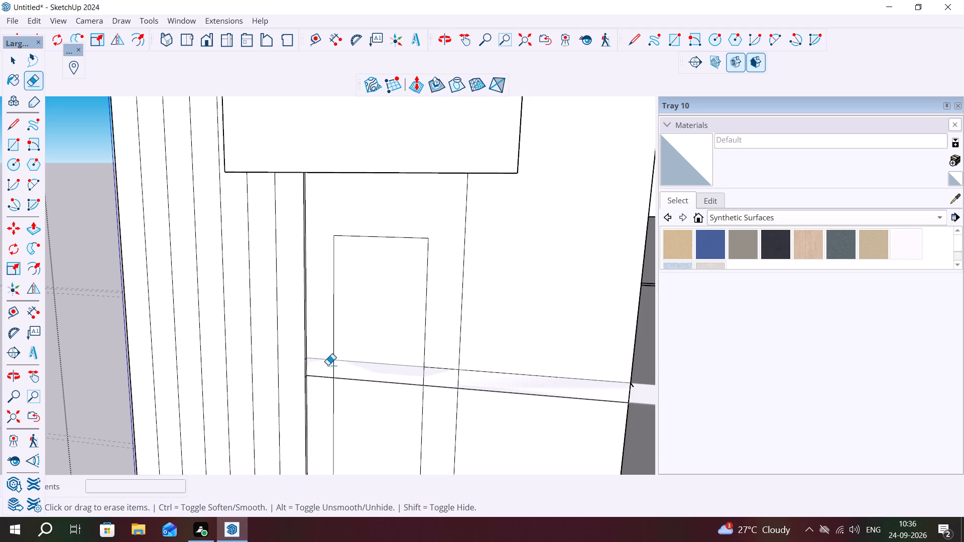
left_click(325, 377)
left_click(343, 379)
scroll(379, 380, "down", 6)
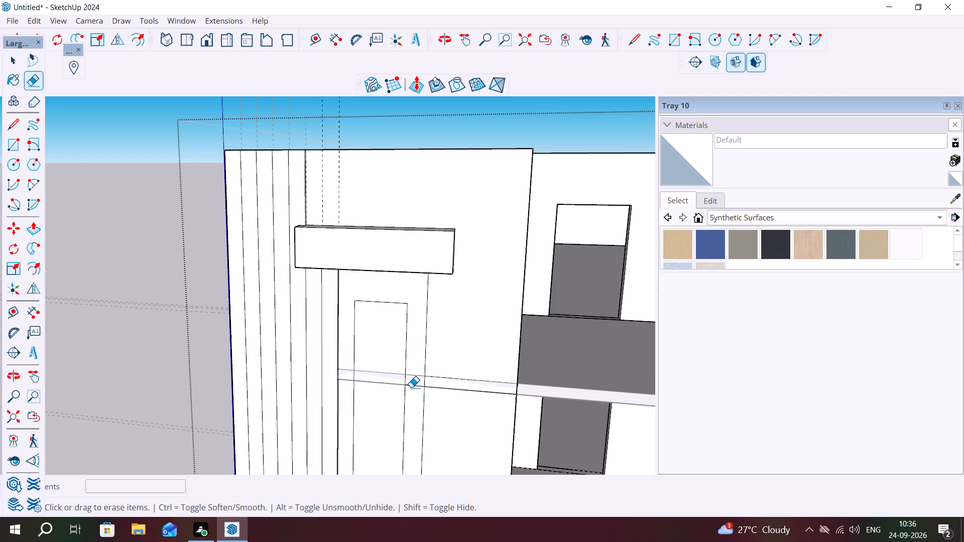
left_click(417, 385)
left_click(434, 376)
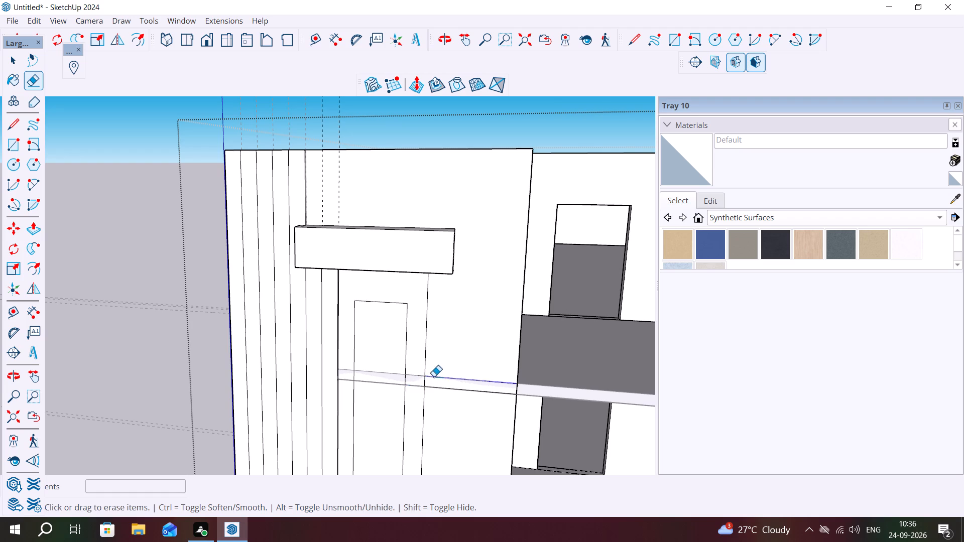
left_click(438, 388)
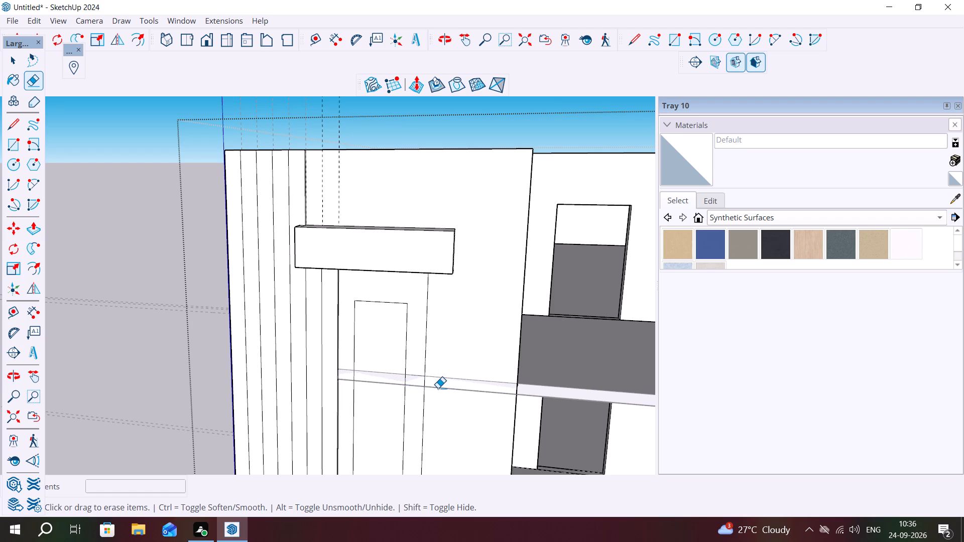
left_click(438, 388)
key("space")
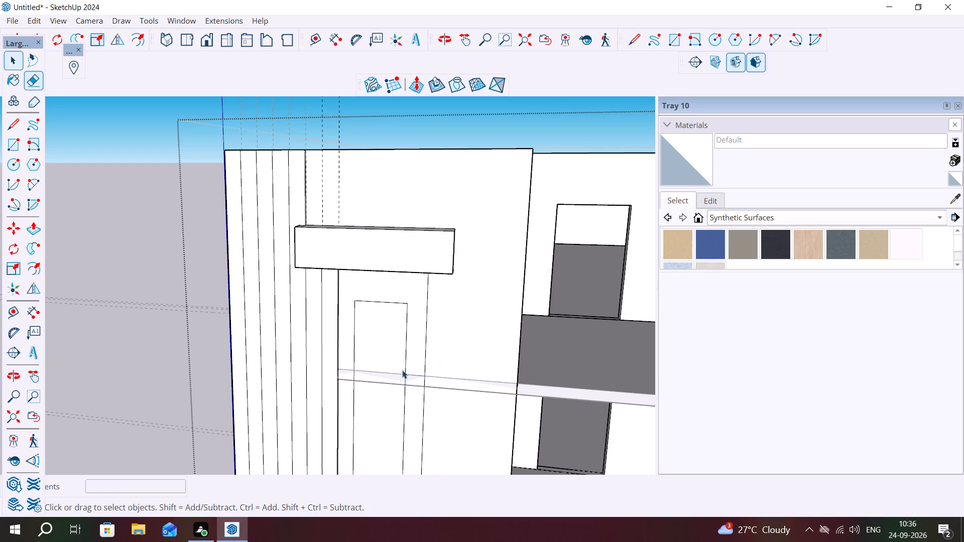
left_click(393, 365)
left_click(100, 351)
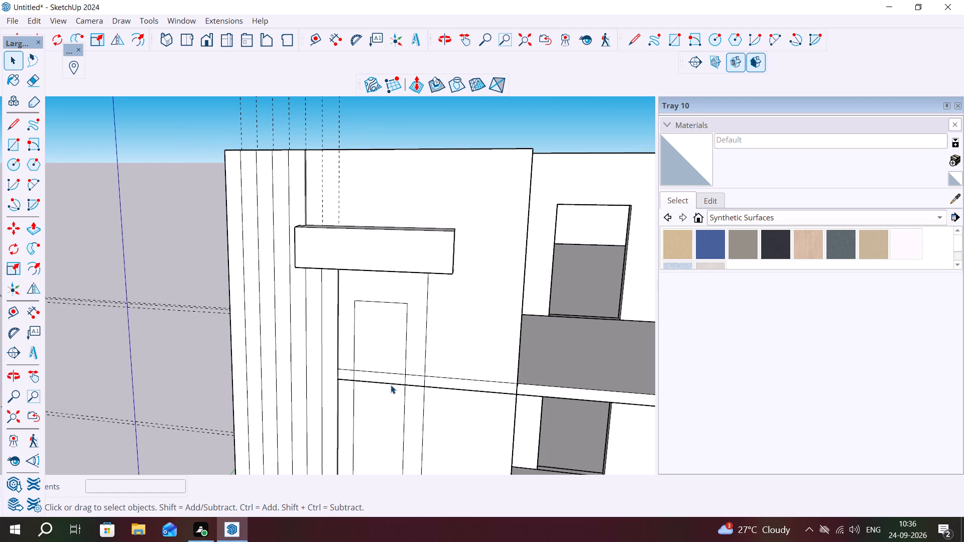
key("space")
key("Escape")
Erase the intermediate floor slab object between the two storeys.
key("e")
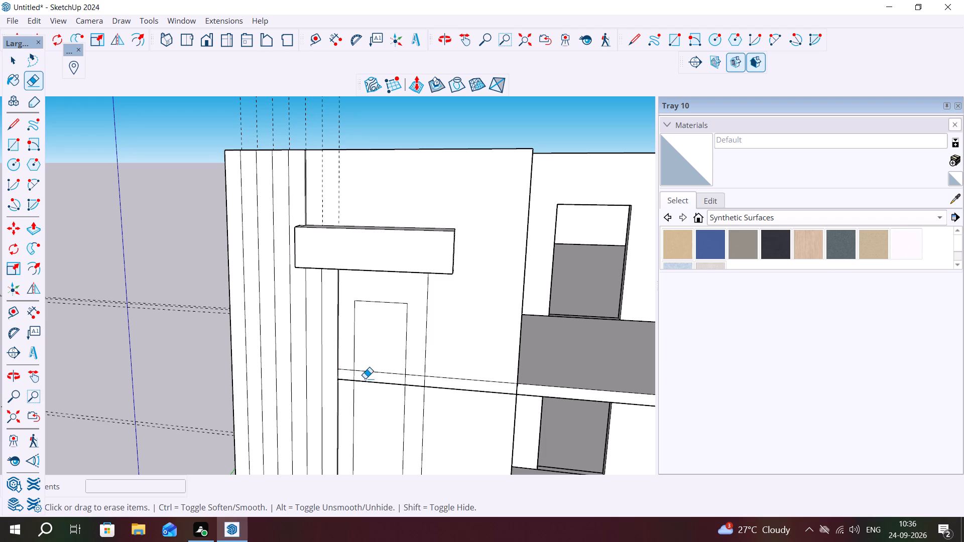
left_click(381, 371)
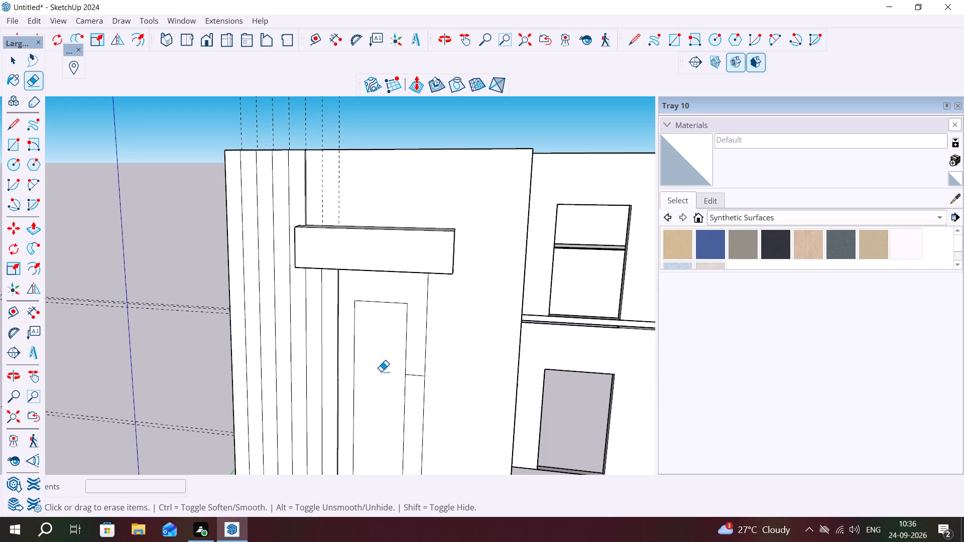
Inspect the junction between the two storeys along the side walls, the inner corner and the outer corner of the building.
scroll(372, 369, "down", 11)
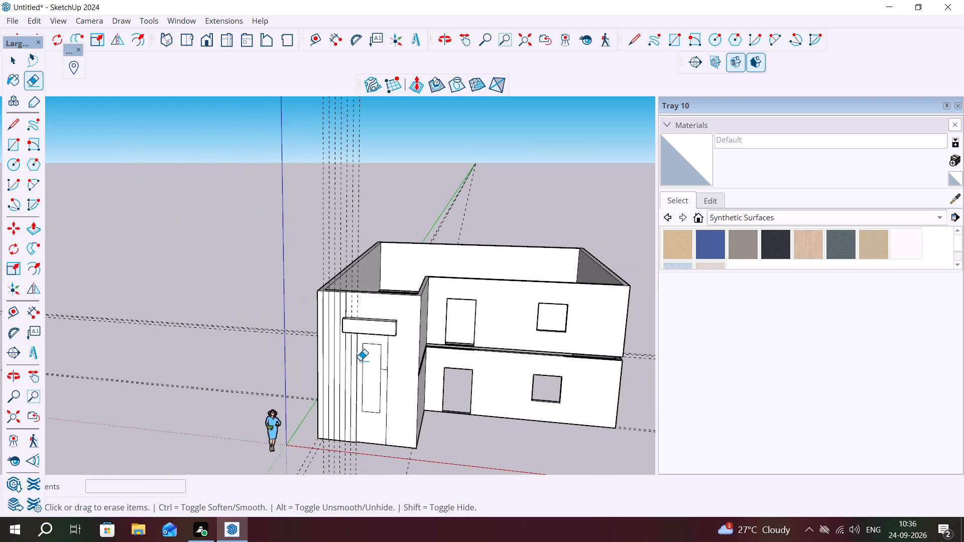
scroll(359, 360, "down", 2)
middle_click_drag(411, 368, 368, 373)
scroll(407, 382, "up", 5)
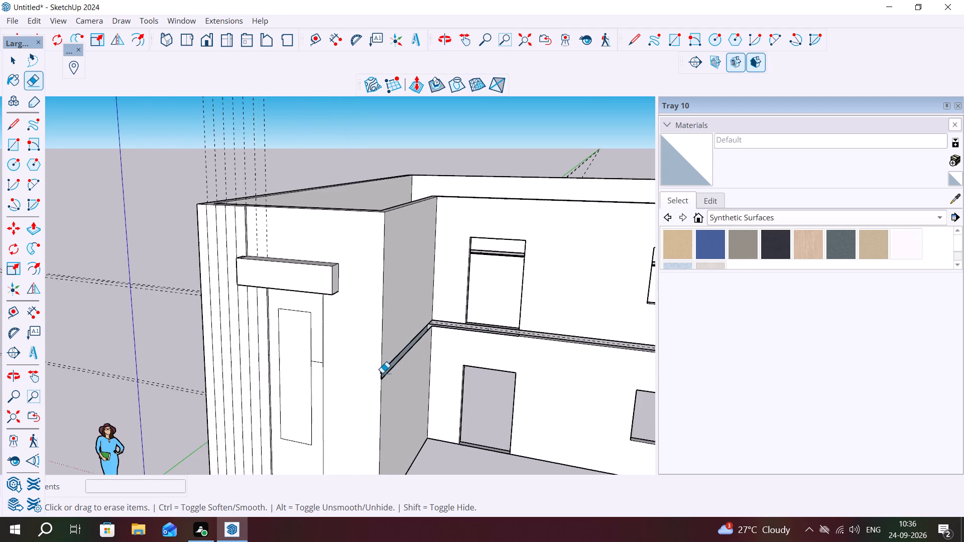
scroll(382, 373, "up", 9)
scroll(379, 381, "down", 6)
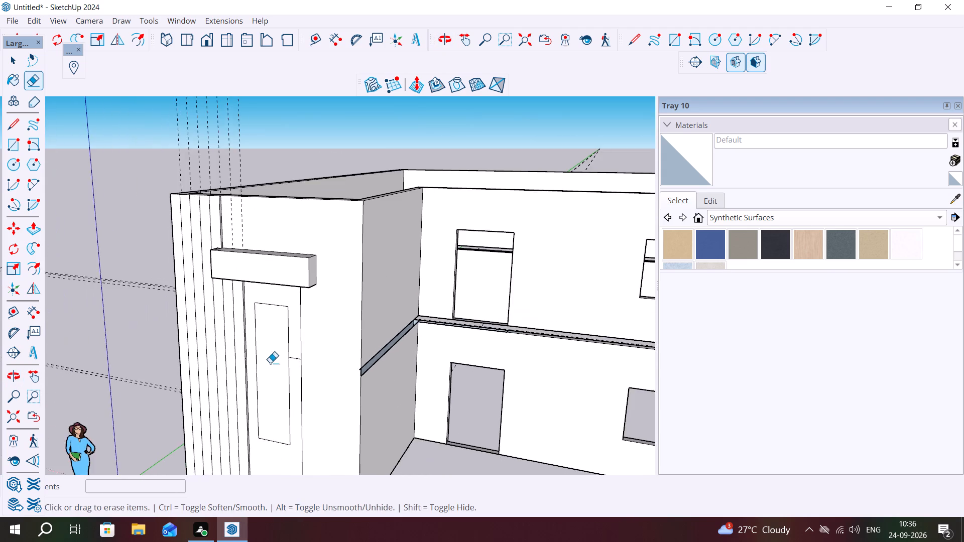
scroll(270, 363, "down", 2)
middle_click_drag(331, 382, 306, 382)
scroll(326, 388, "up", 8)
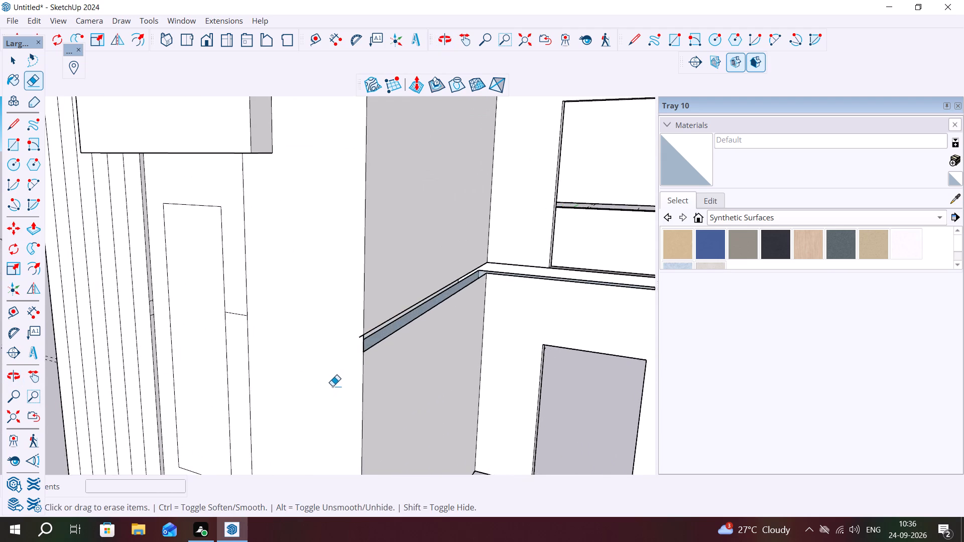
scroll(332, 386, "up", 1)
middle_click_drag(333, 382, 264, 366)
middle_click_drag(376, 337, 354, 299)
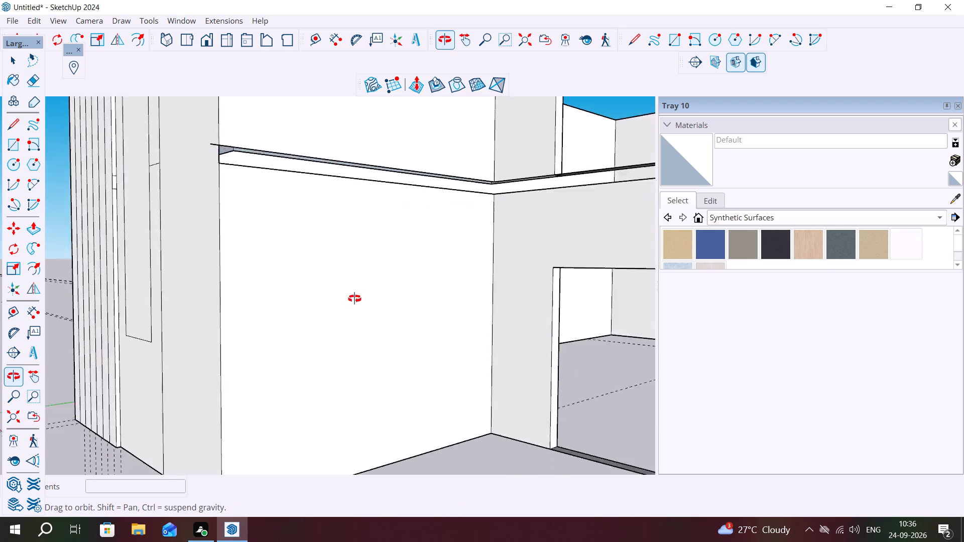
middle_click_drag(354, 299, 353, 293)
middle_click_drag(371, 310, 404, 370)
middle_click_drag(345, 325, 351, 349)
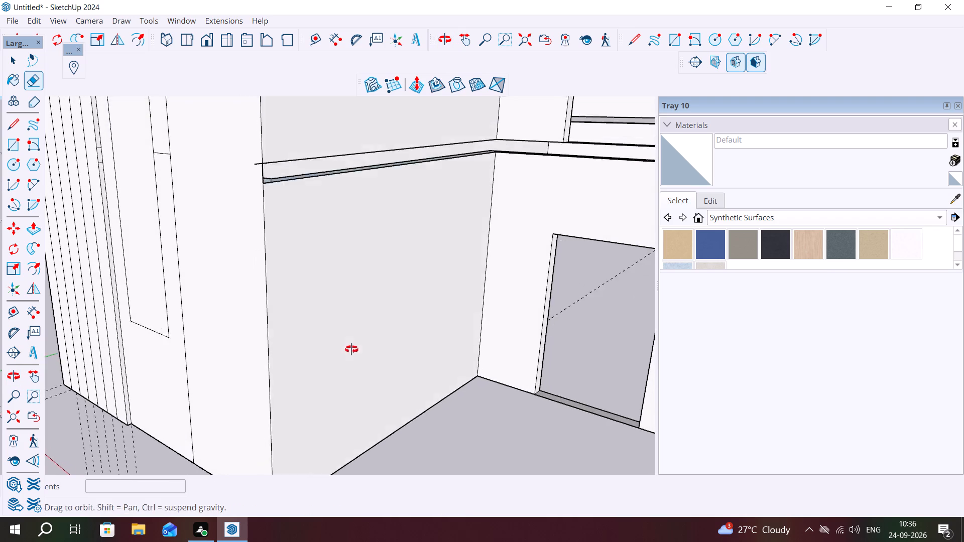
middle_click_drag(351, 349, 344, 380)
scroll(249, 291, "up", 6)
scroll(251, 213, "up", 1)
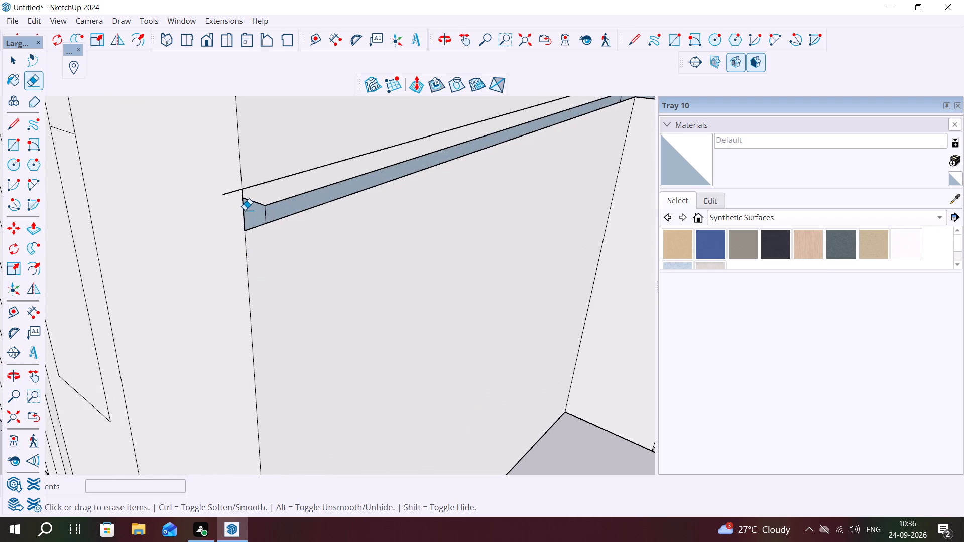
scroll(240, 197, "down", 9)
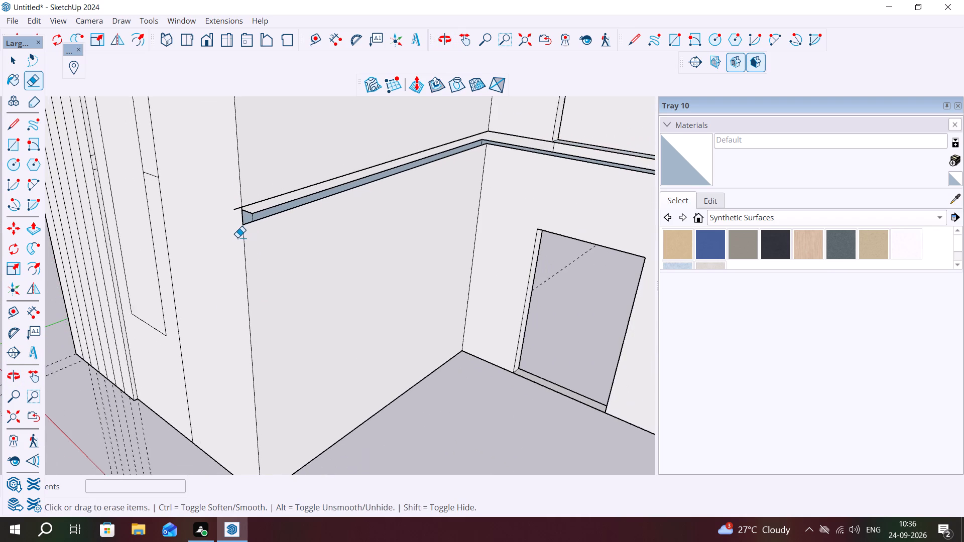
scroll(231, 242, "down", 3)
scroll(162, 246, "down", 2)
scroll(91, 248, "down", 3)
scroll(28, 256, "down", 3)
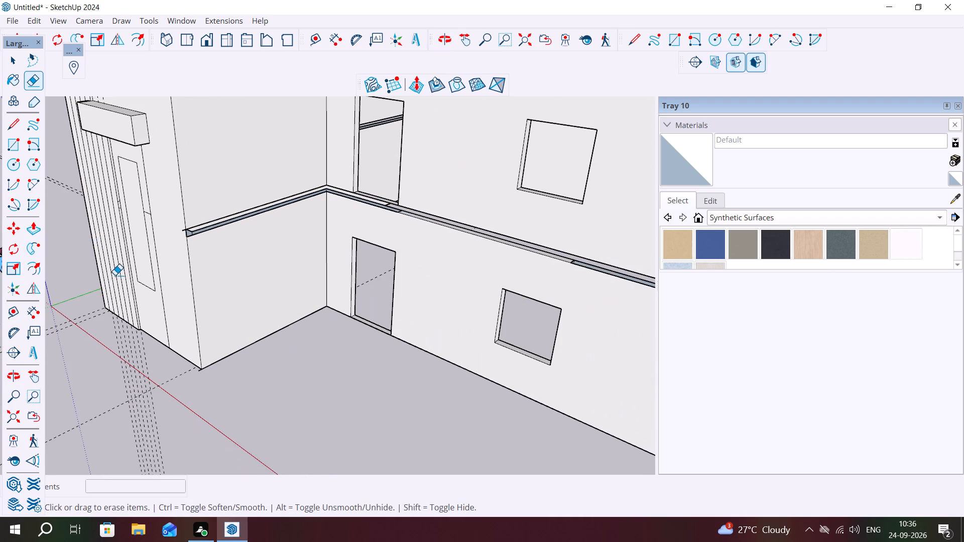
scroll(3, 280, "down", 2)
scroll(4, 281, "up", 1)
scroll(17, 290, "down", 9)
scroll(411, 345, "up", 1)
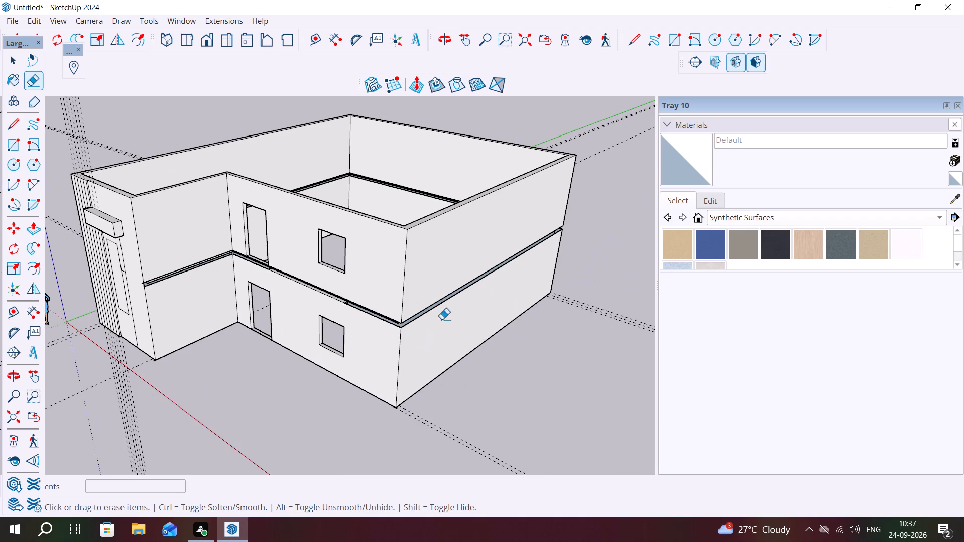
scroll(415, 338, "up", 13)
middle_click_drag(384, 337, 492, 337)
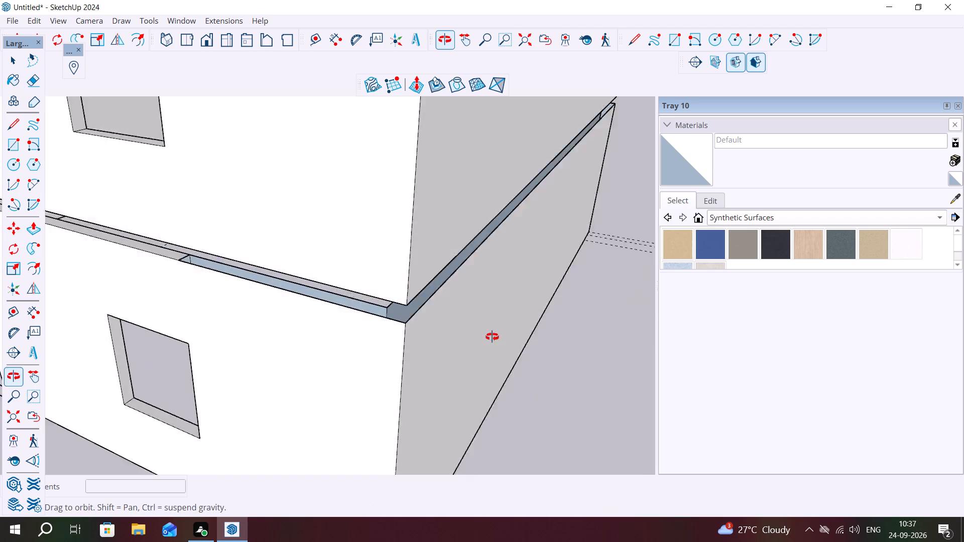
middle_click_drag(492, 337, 515, 336)
scroll(414, 306, "down", 4)
scroll(478, 302, "down", 2)
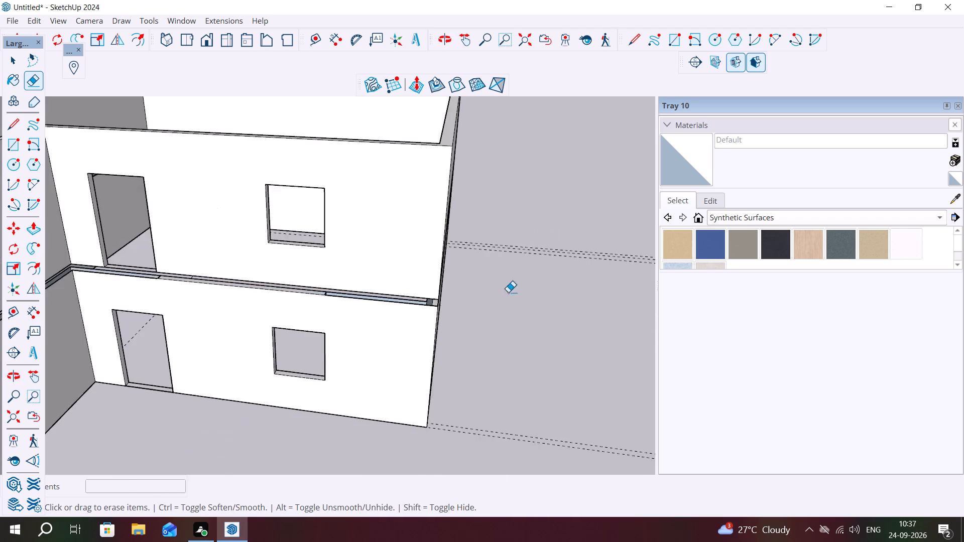
scroll(508, 292, "down", 7)
scroll(475, 317, "down", 3)
scroll(370, 328, "down", 9)
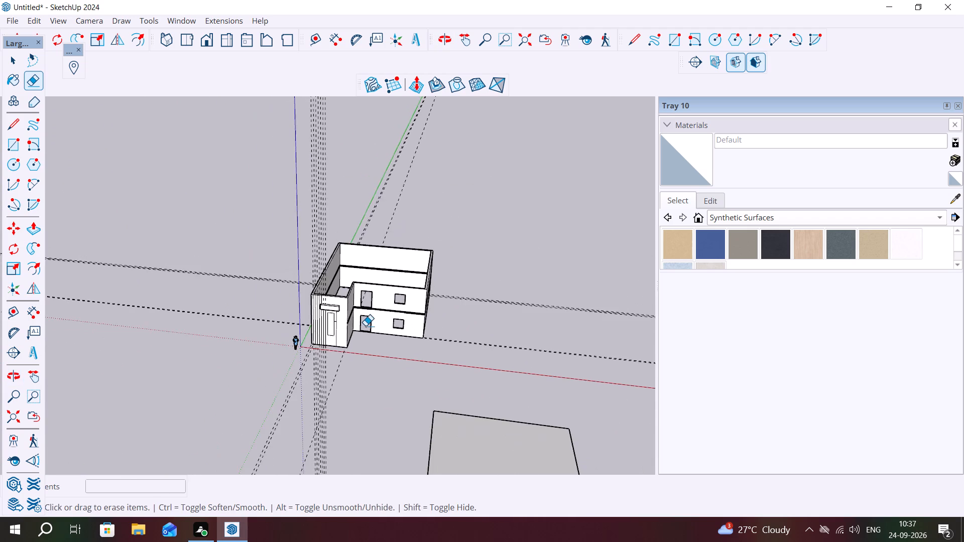
scroll(366, 326, "down", 5)
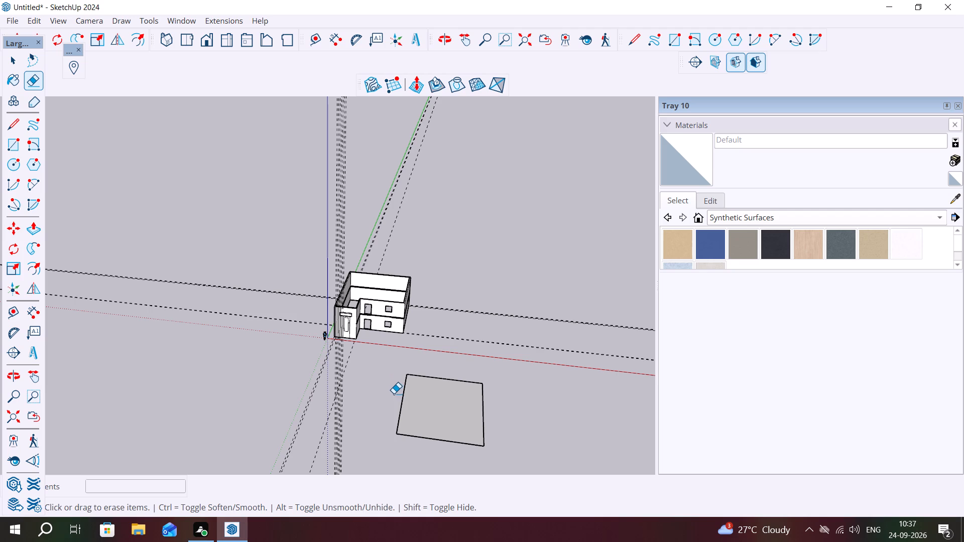
Open the separate flat rectangle group in front of the building and Push/Pull its face up 6".
middle_click_drag(437, 408, 413, 405)
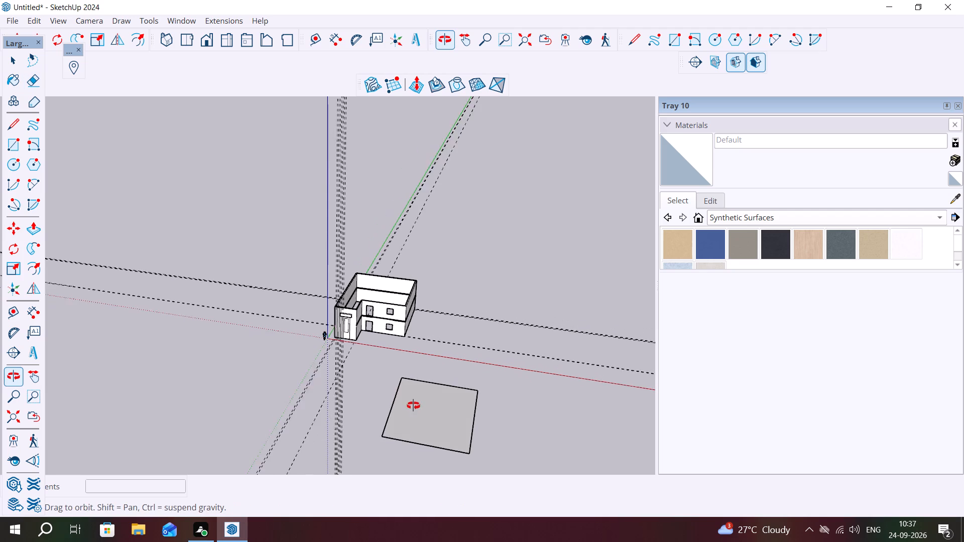
middle_click_drag(413, 405, 395, 402)
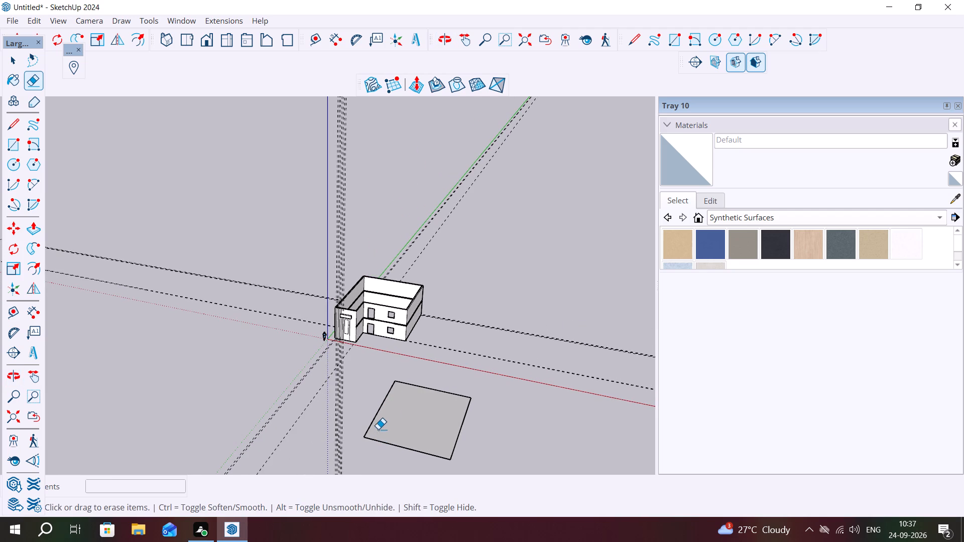
key("Escape")
scroll(376, 429, "up", 3)
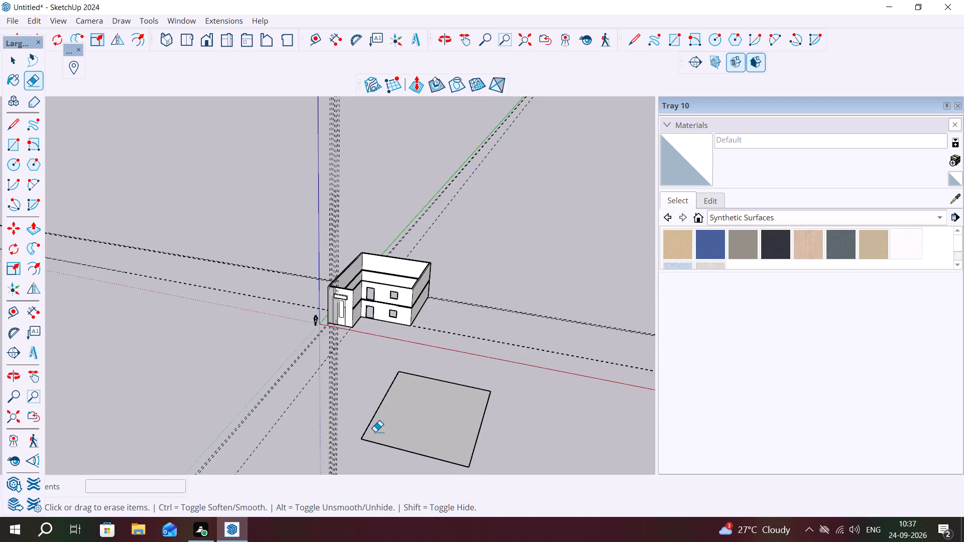
scroll(375, 432, "up", 2)
key("l")
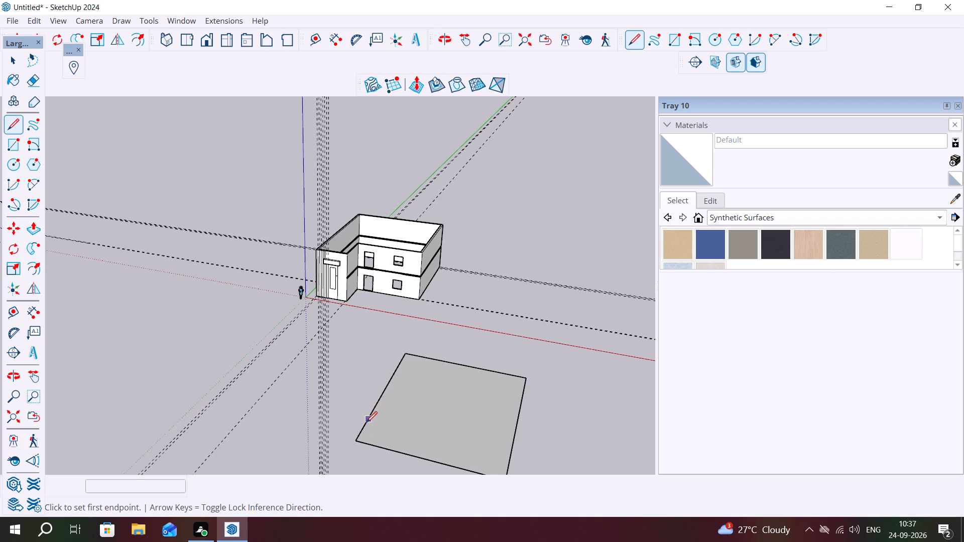
middle_click_drag(328, 300, 398, 323)
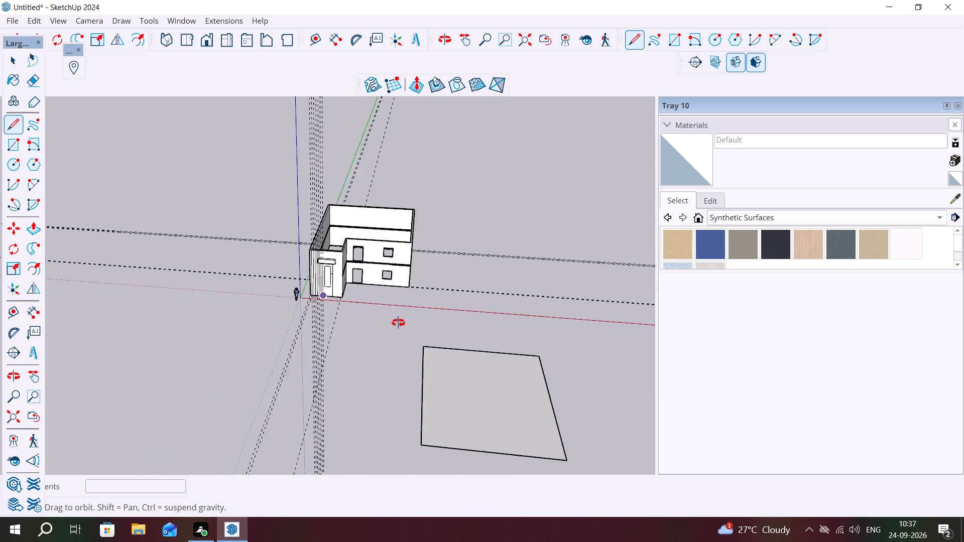
middle_click_drag(398, 323, 521, 299)
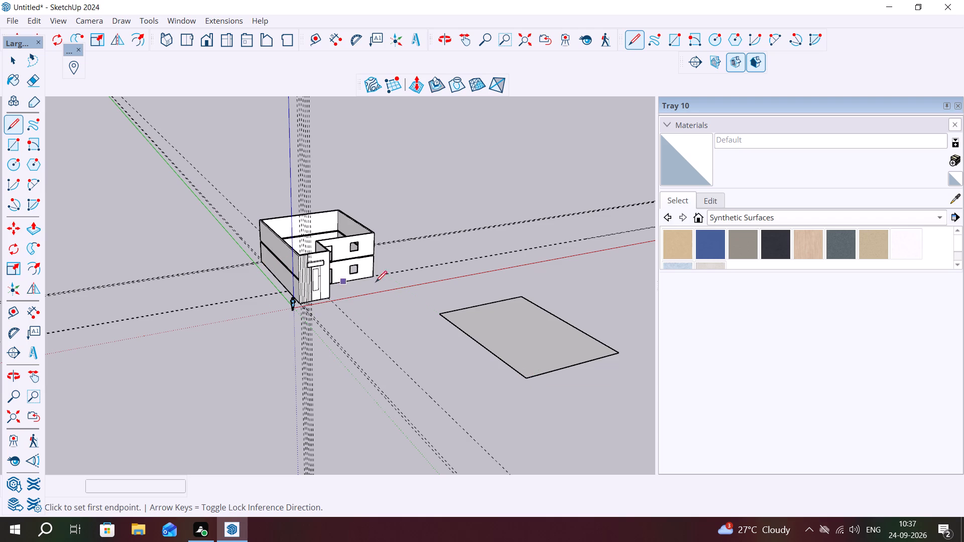
middle_click_drag(496, 316, 359, 322)
key("space")
double_click(437, 374)
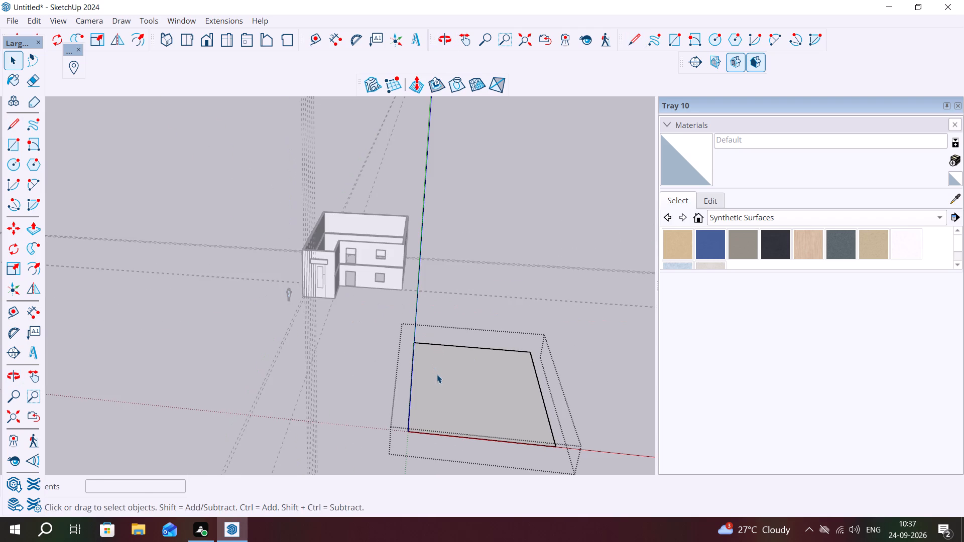
double_click(448, 397)
left_click(448, 397)
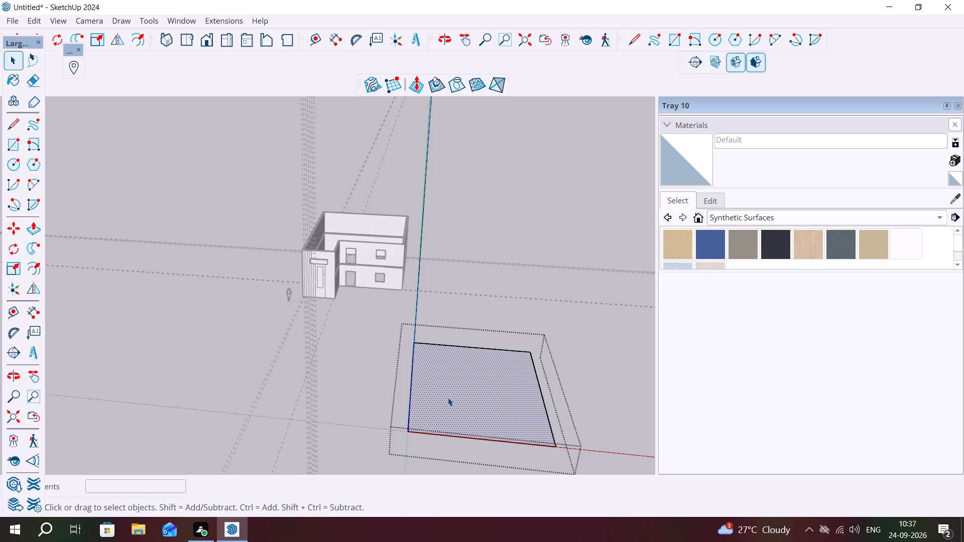
key("p")
left_click(448, 397)
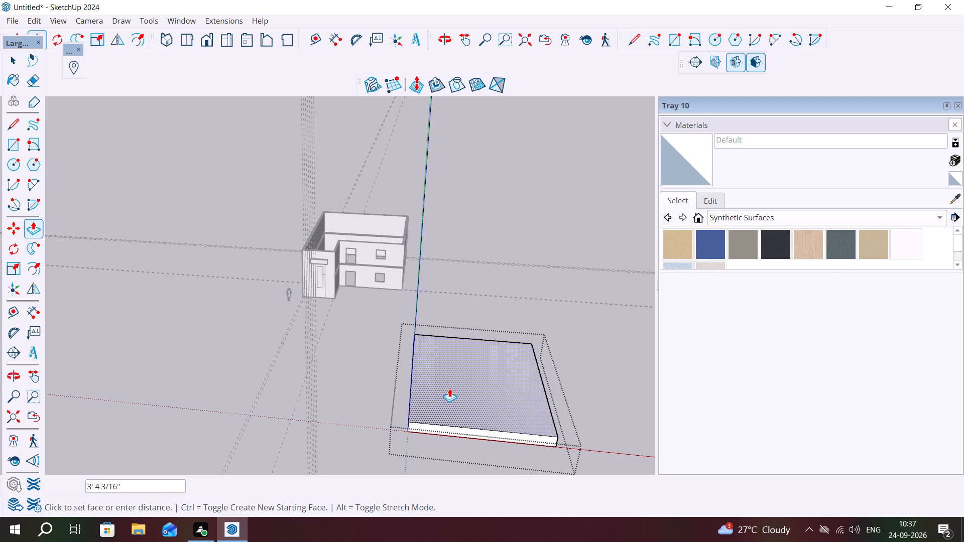
type("6\"")
key("Return")
middle_click_drag(409, 405, 426, 381)
scroll(539, 406, "up", 9)
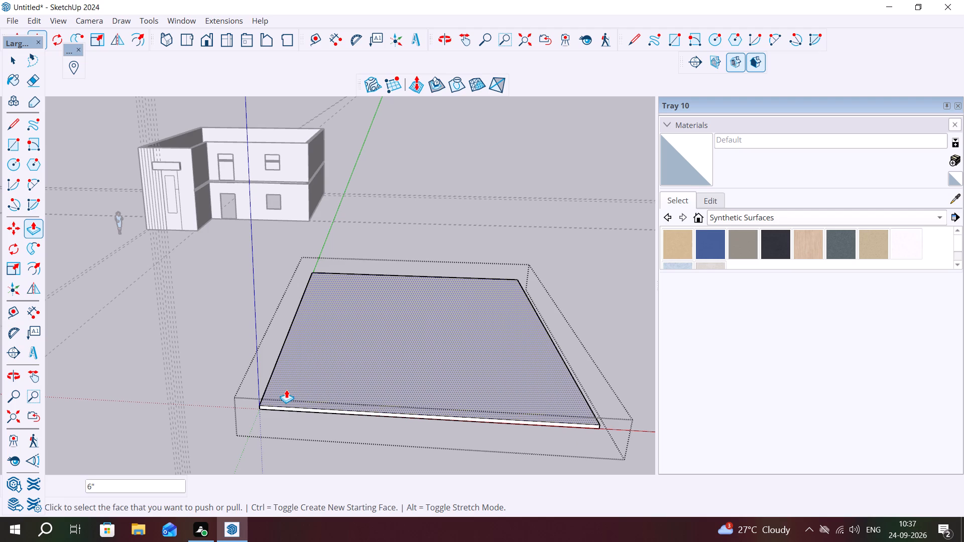
Close the rectangular slab group in front of the building, returning to the whole model.
key("space")
left_click(308, 402)
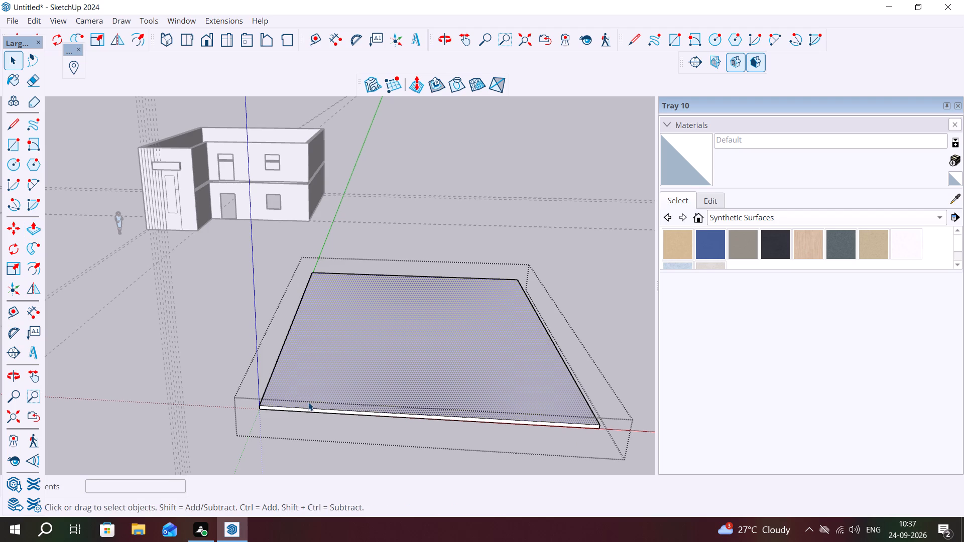
scroll(103, 41, "up", 3)
scroll(171, 182, "up", 8)
middle_click_drag(207, 177, 0, 230)
scroll(214, 203, "up", 6)
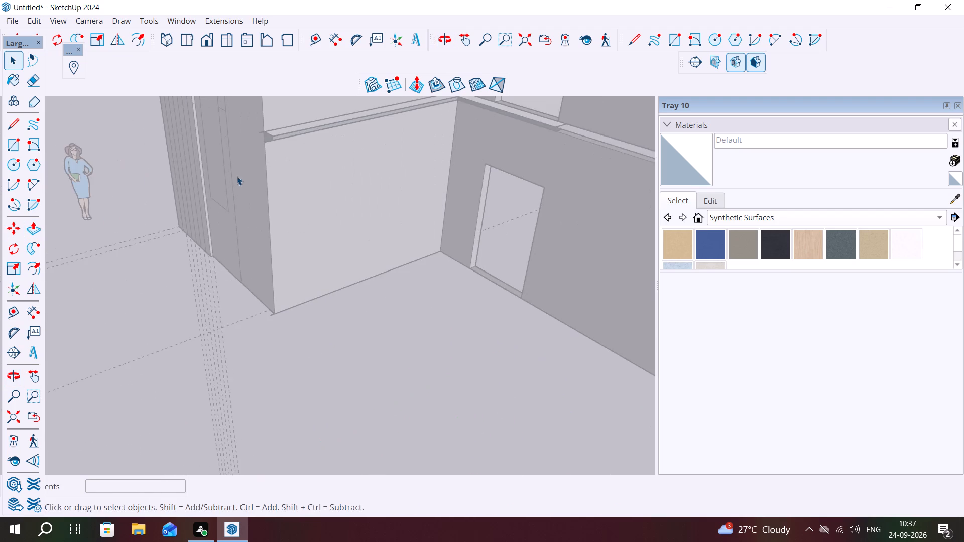
scroll(237, 176, "up", 4)
scroll(265, 165, "down", 1)
scroll(267, 165, "up", 1)
scroll(269, 165, "down", 6)
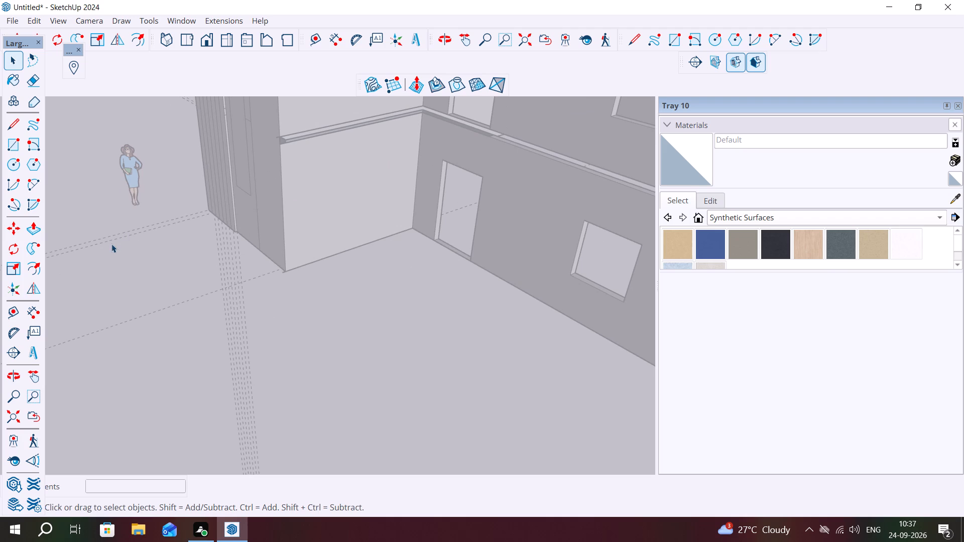
left_click(112, 244)
left_click(407, 205)
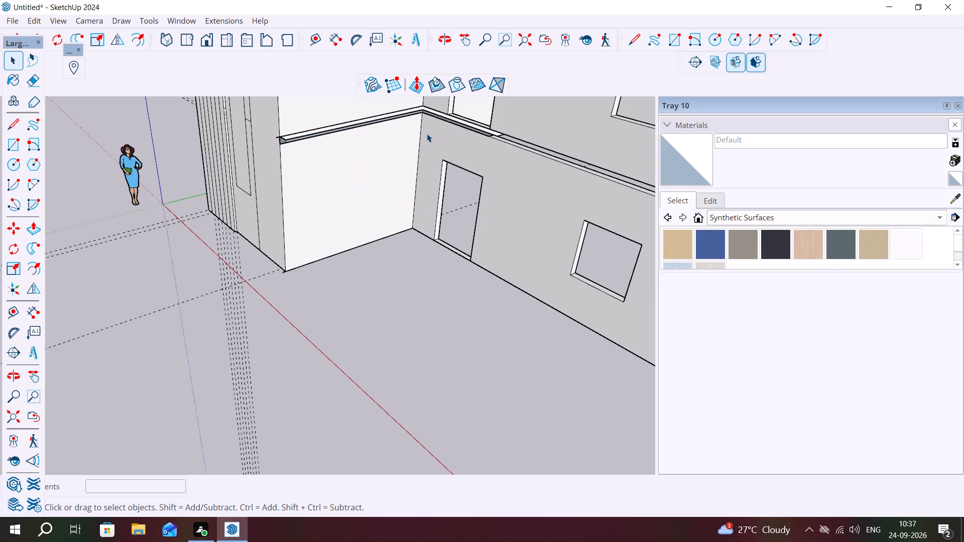
Draw a 12' 9" by 6" rectangle closing the storey gap on the return wall from the front block to the inner corner.
middle_click_drag(432, 125, 389, 89)
scroll(274, 119, "up", 2)
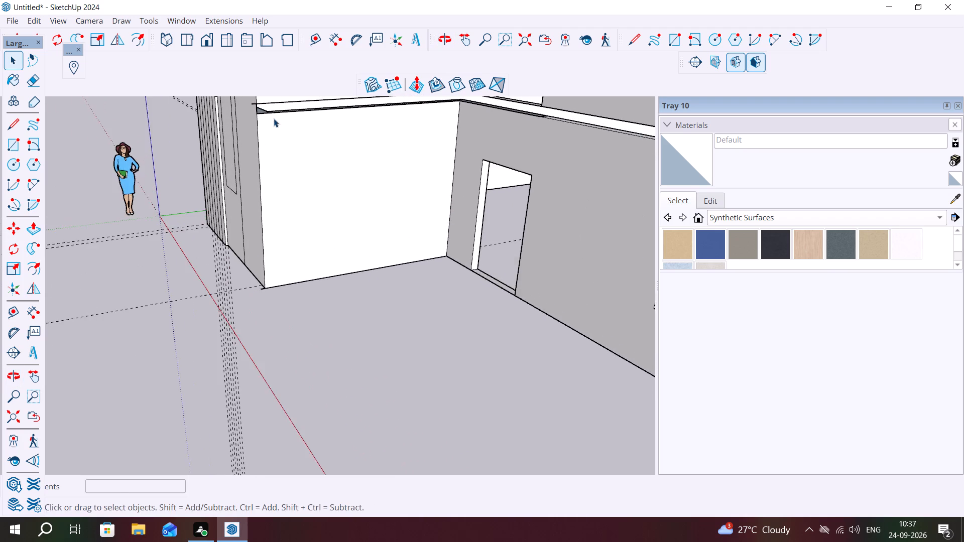
scroll(274, 118, "up", 3)
scroll(275, 143, "down", 6)
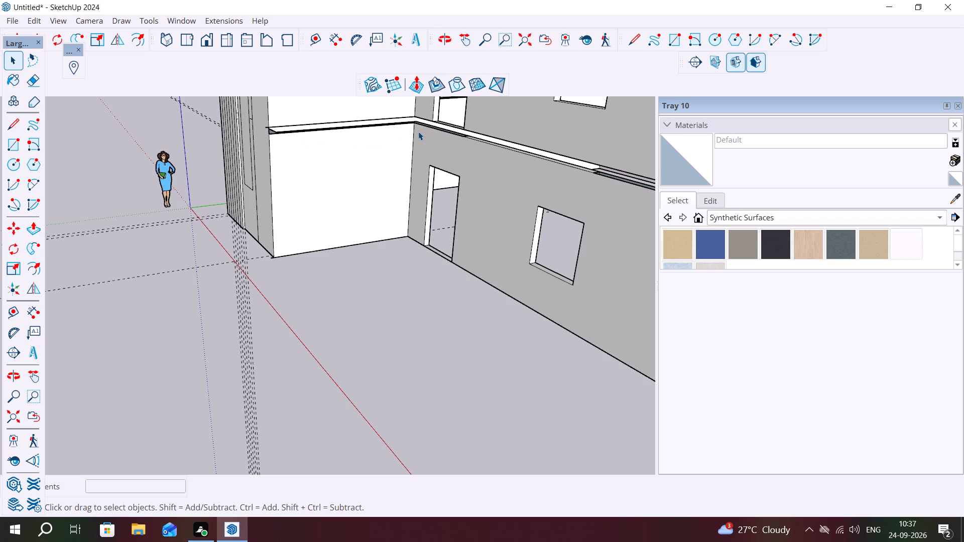
key("r")
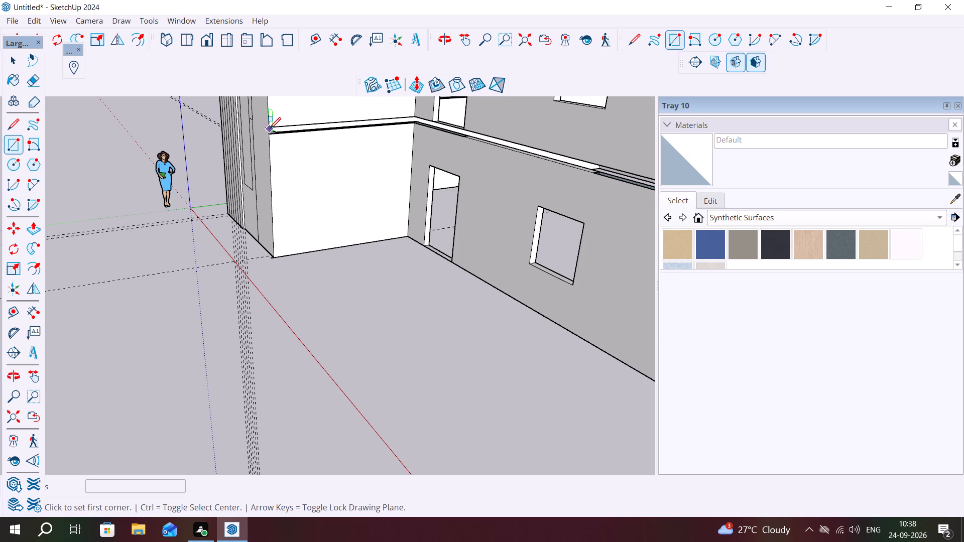
left_click(270, 128)
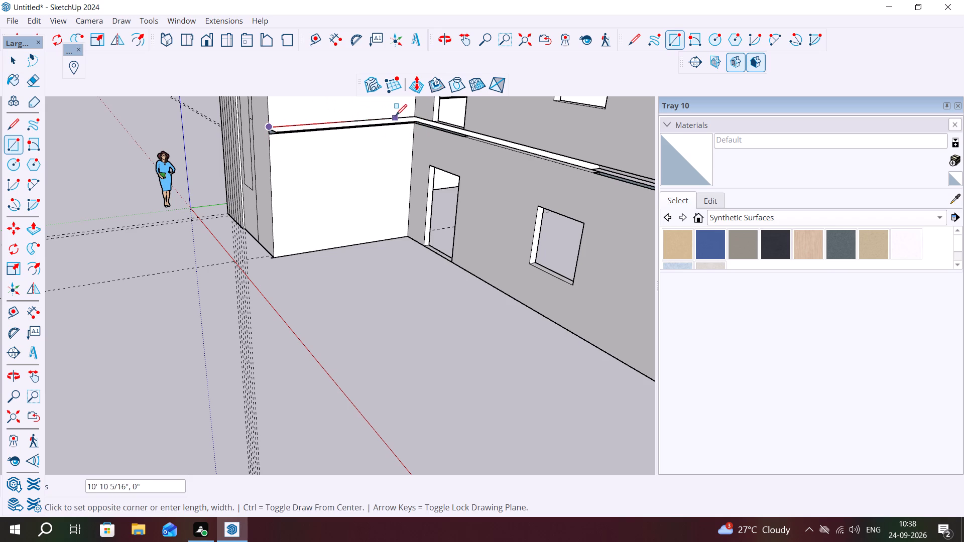
left_click(415, 122)
scroll(391, 121, "up", 7)
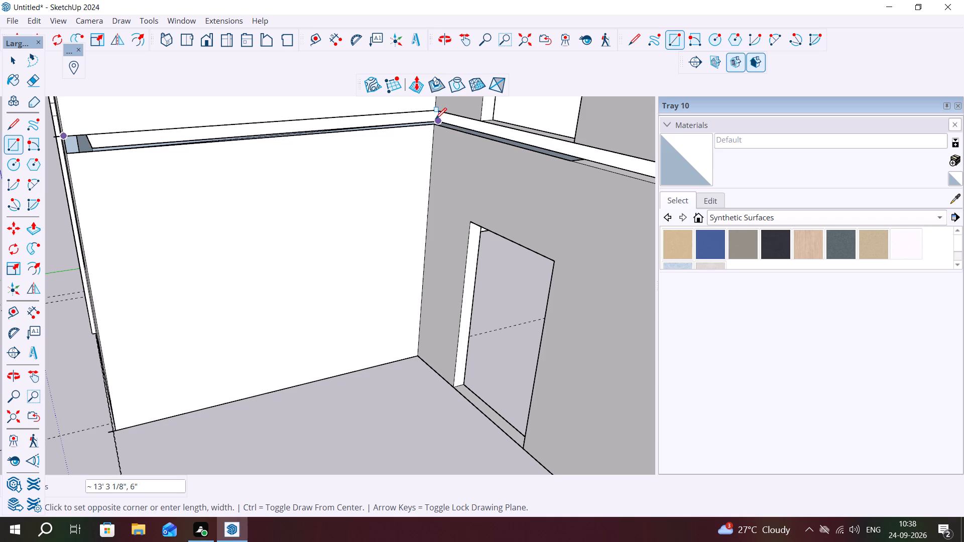
scroll(435, 122, "up", 10)
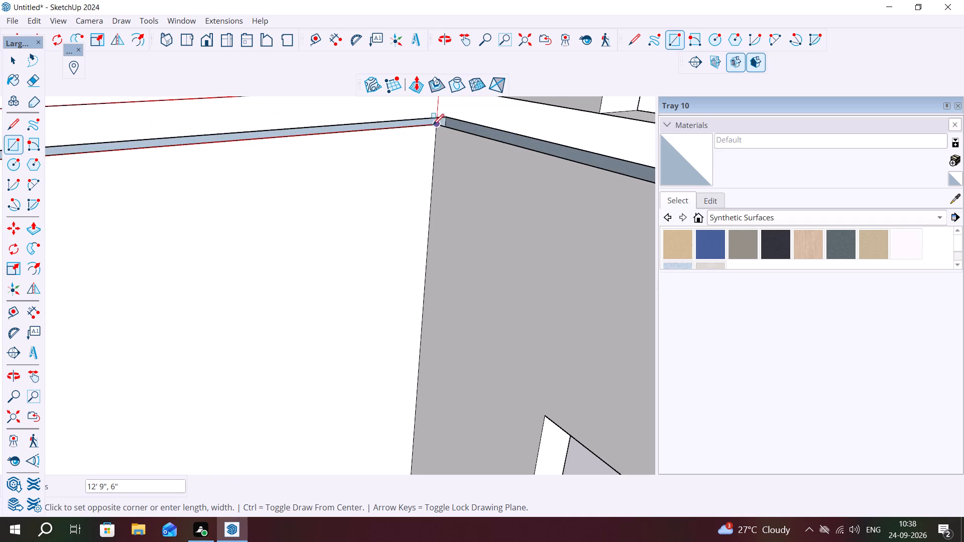
left_click(439, 125)
Draw a 26' 9" by 6" rectangle closing the storey gap along the recessed front wall with the door and window.
scroll(388, 174, "down", 9)
scroll(426, 190, "up", 1)
scroll(426, 190, "down", 7)
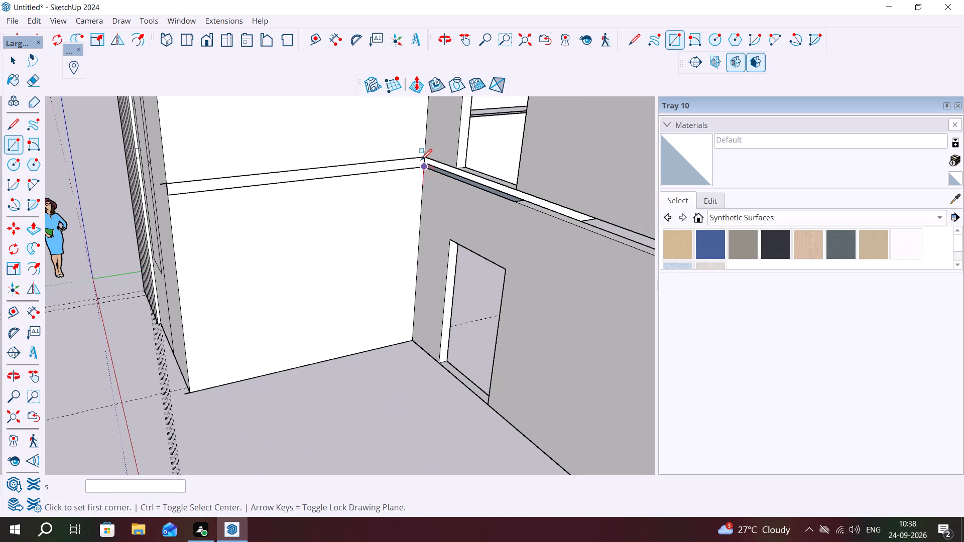
left_click(422, 156)
scroll(421, 165, "down", 10)
scroll(570, 218, "up", 2)
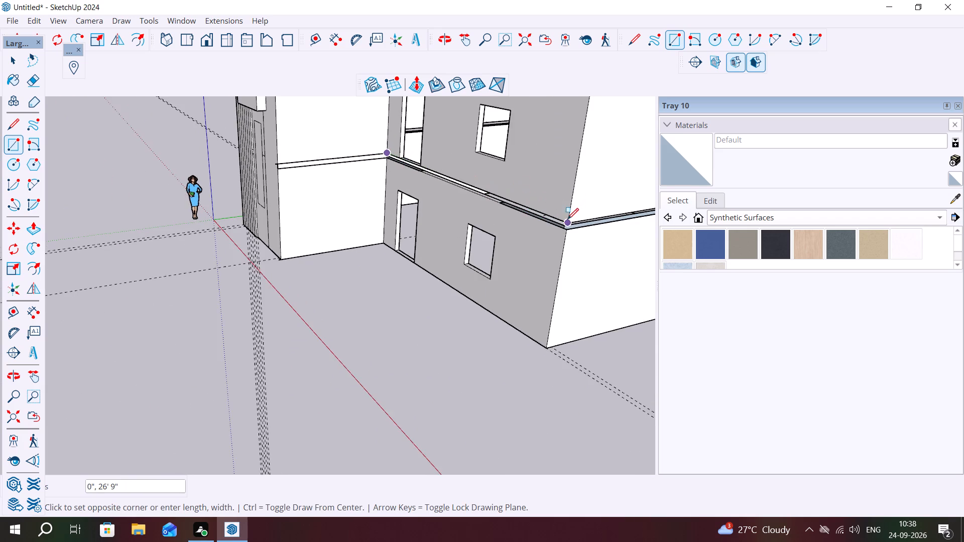
scroll(565, 229, "up", 3)
left_click(566, 232)
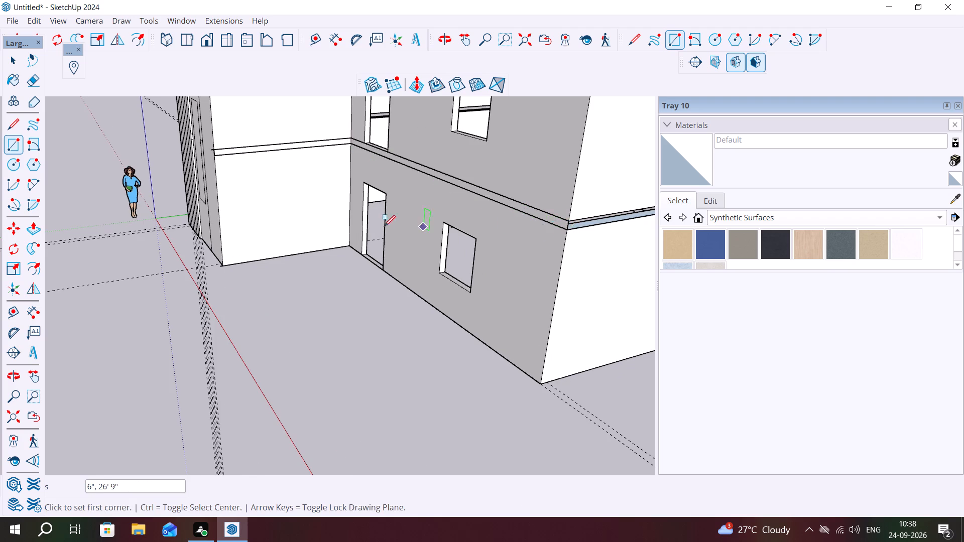
Draw a 37' 3" by 6" rectangle closing the storey gap along the blank side wall of the recessed wing.
scroll(377, 225, "down", 7)
middle_click_drag(444, 218, 339, 229)
scroll(352, 229, "up", 2)
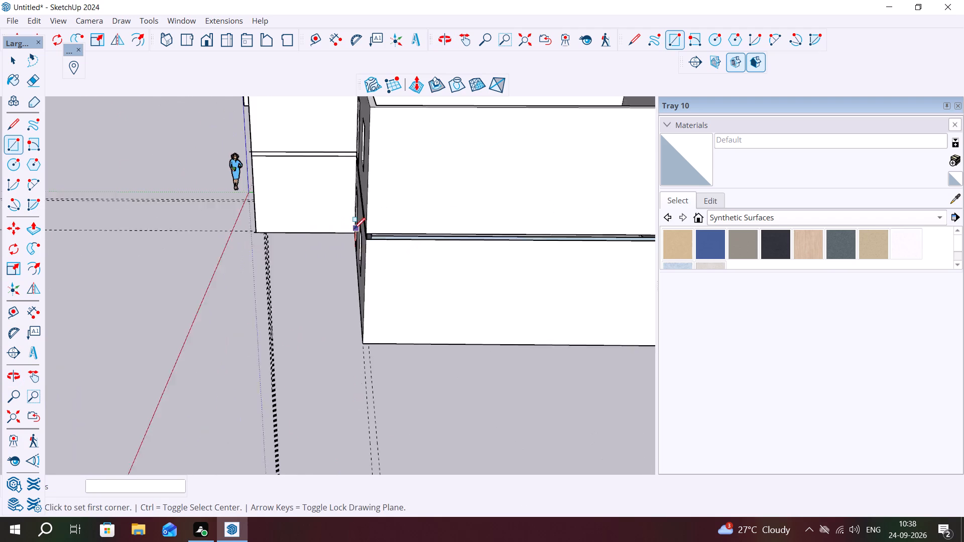
scroll(354, 229, "up", 4)
middle_click_drag(387, 244, 382, 201)
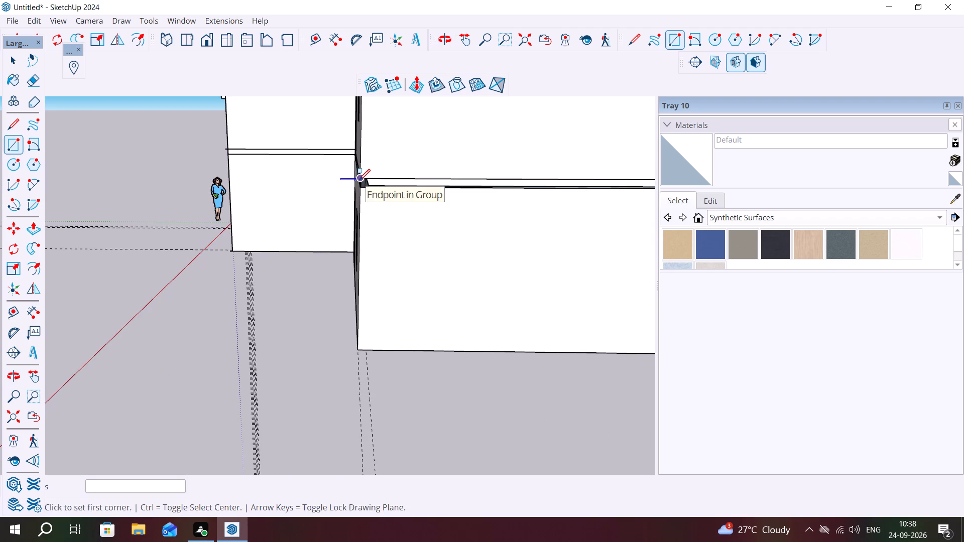
left_click(359, 180)
scroll(309, 212, "down", 6)
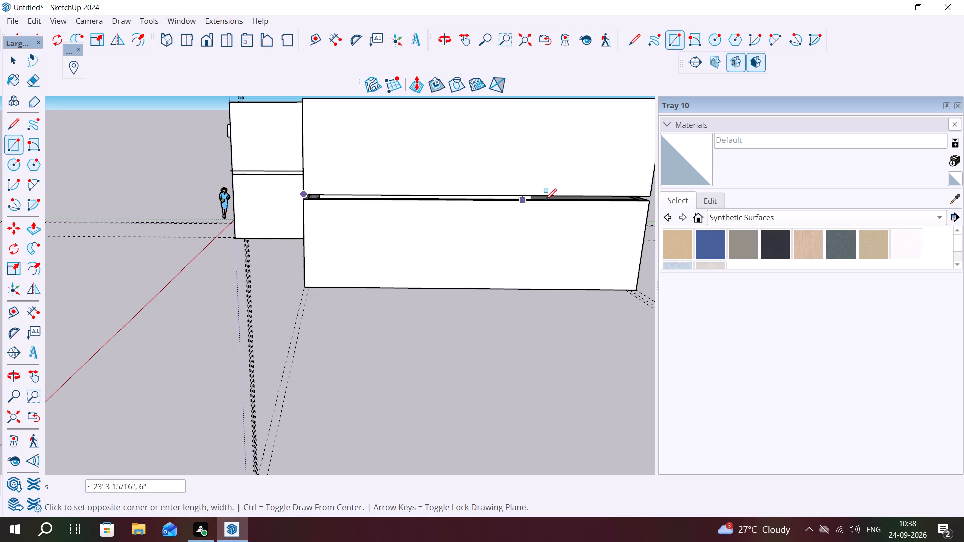
left_click(649, 203)
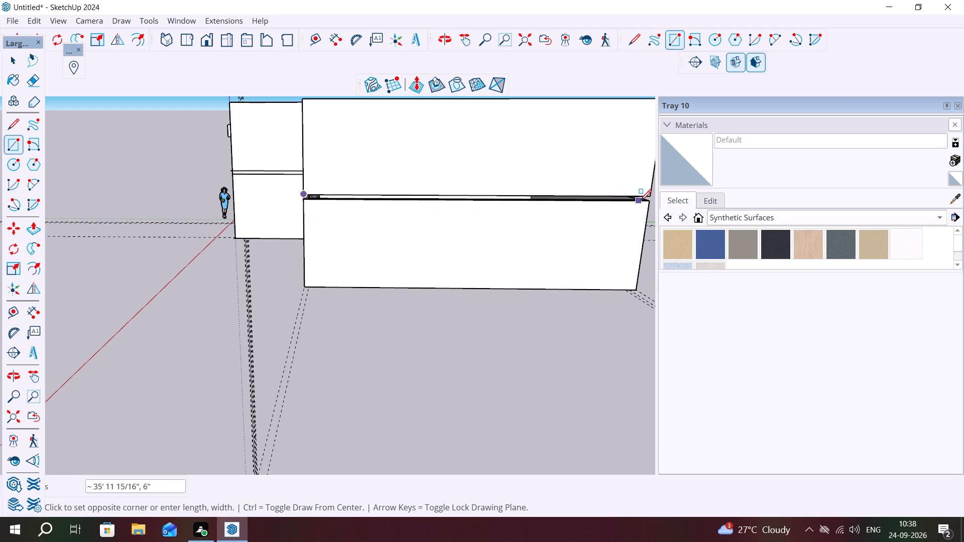
left_click(650, 202)
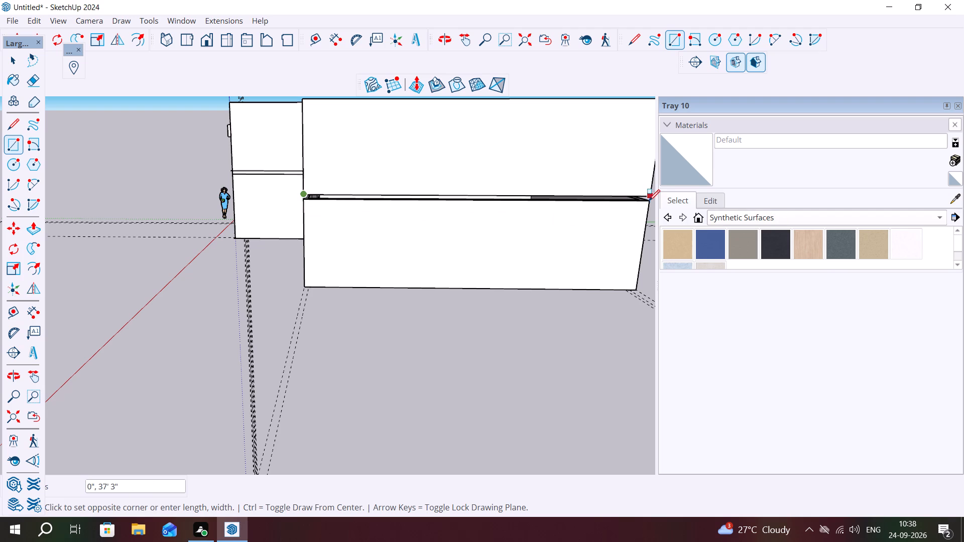
scroll(643, 200, "down", 2)
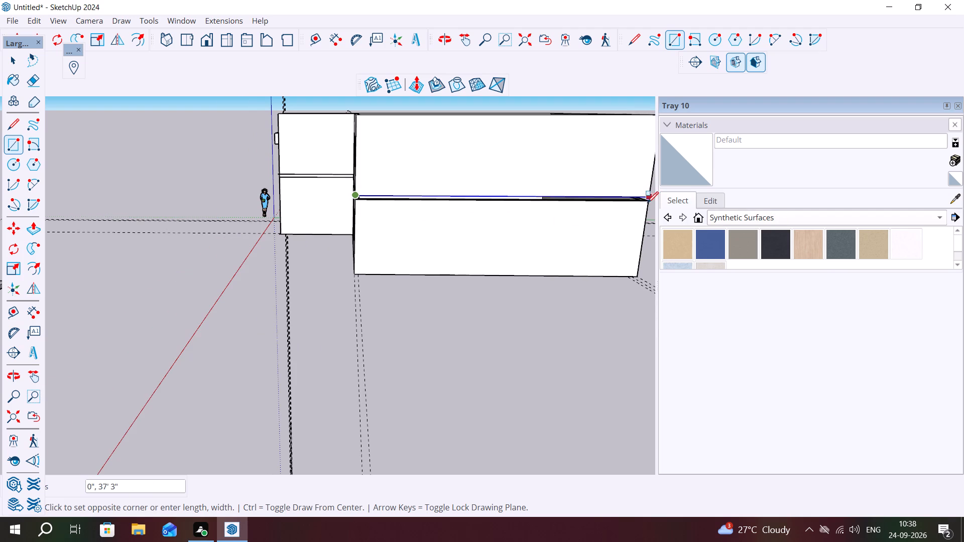
scroll(647, 203, "up", 13)
left_click(649, 200)
Draw a 40' long rectangle closing the storey gap along the building's rear wall, corner to corner.
scroll(453, 241, "down", 4)
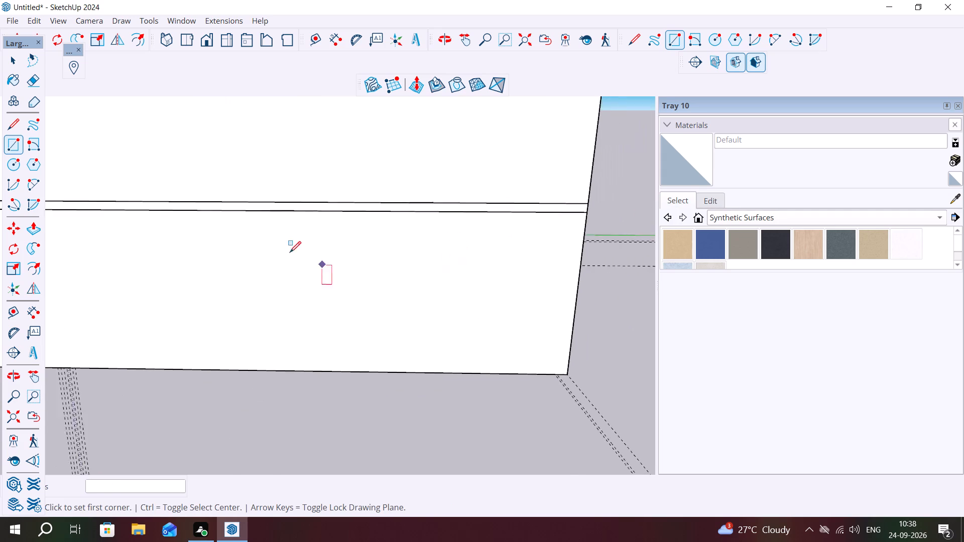
scroll(290, 252, "down", 7)
scroll(363, 267, "up", 1)
scroll(377, 268, "down", 3)
scroll(474, 275, "up", 1)
scroll(474, 275, "down", 2)
middle_click_drag(584, 269, 280, 316)
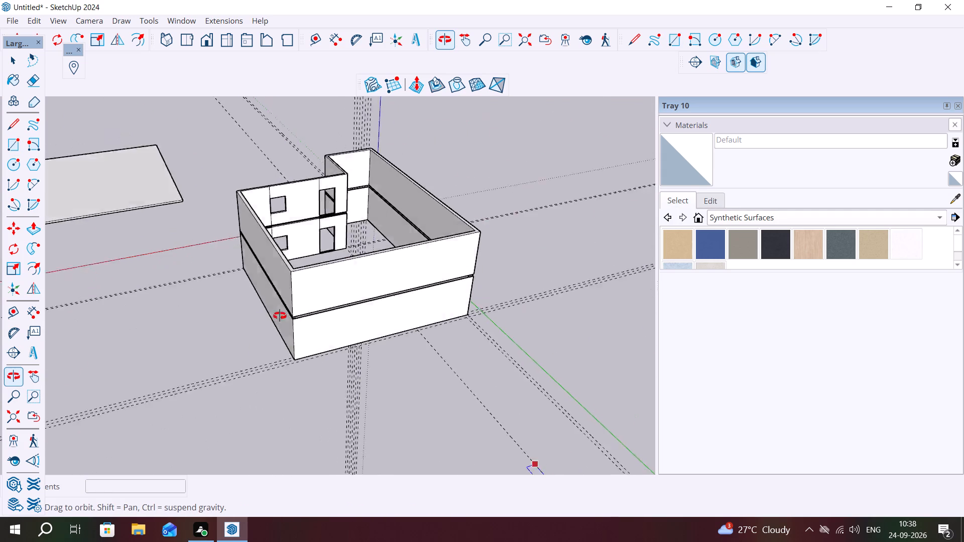
middle_click_drag(280, 316, 280, 299)
scroll(272, 280, "up", 10)
middle_click_drag(271, 289, 252, 229)
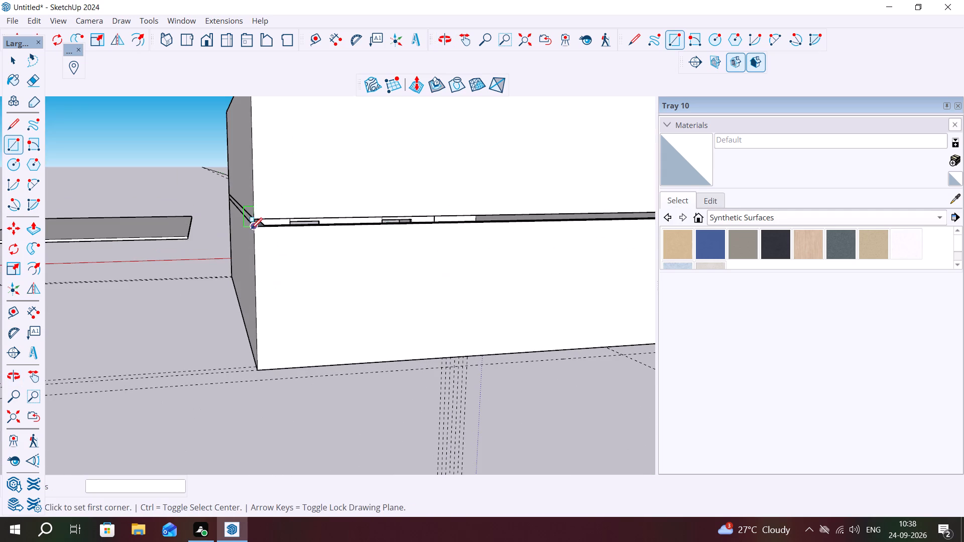
left_click(255, 221)
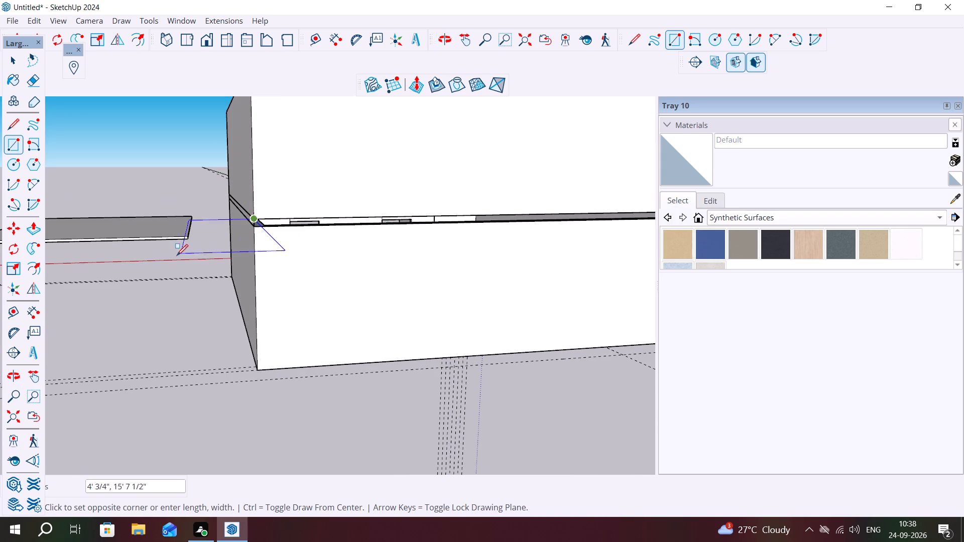
scroll(177, 255, "down", 6)
scroll(381, 237, "up", 2)
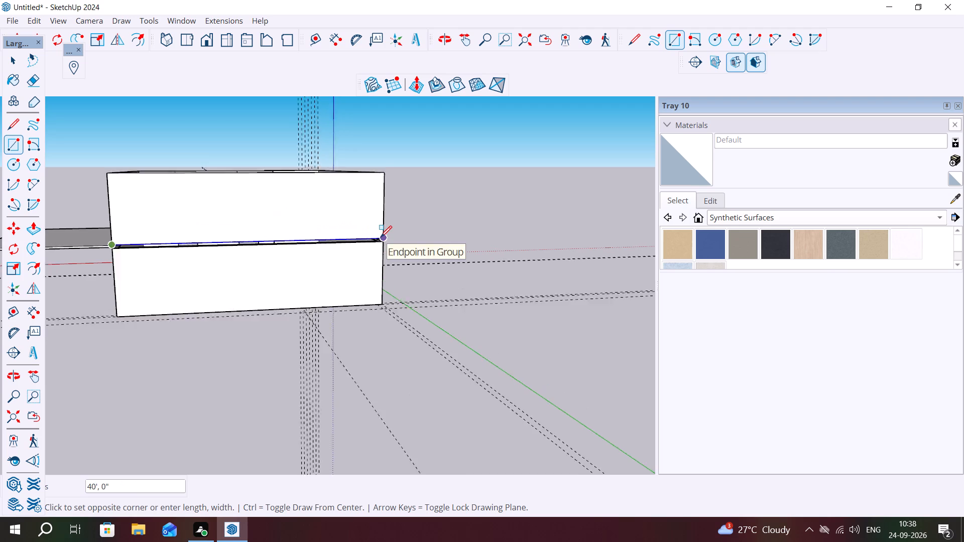
scroll(381, 237, "up", 9)
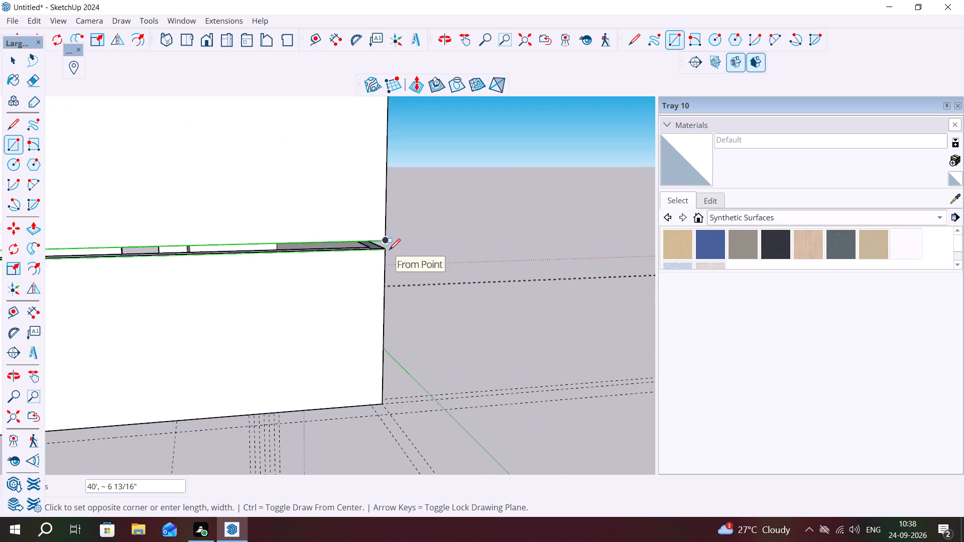
left_click(388, 252)
Draw a 50' by 6" rectangle closing the storey gap along the long side wall, from the rear corner to the front facade.
scroll(493, 258, "down", 8)
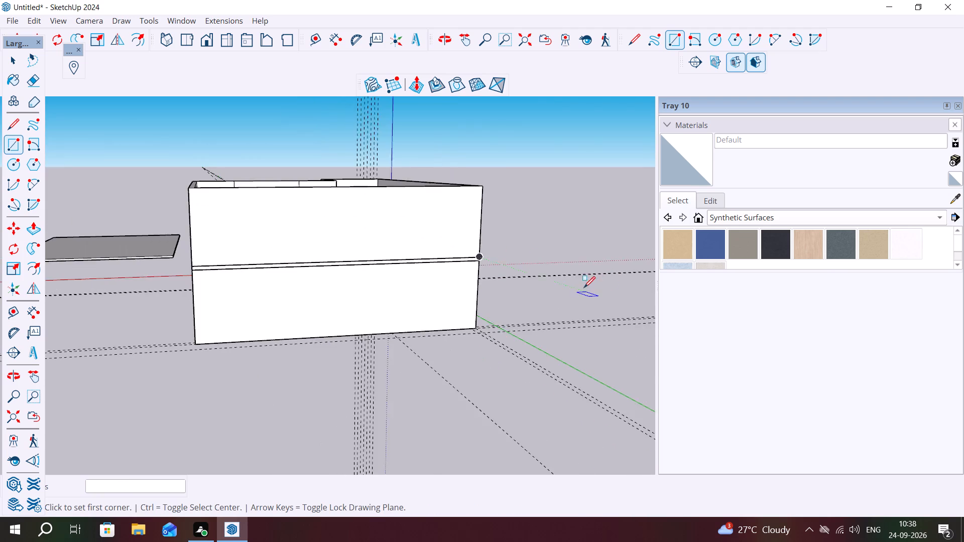
scroll(584, 288, "down", 2)
scroll(584, 288, "up", 1)
scroll(584, 288, "down", 5)
middle_click_drag(579, 277, 428, 303)
middle_click_drag(458, 290, 346, 314)
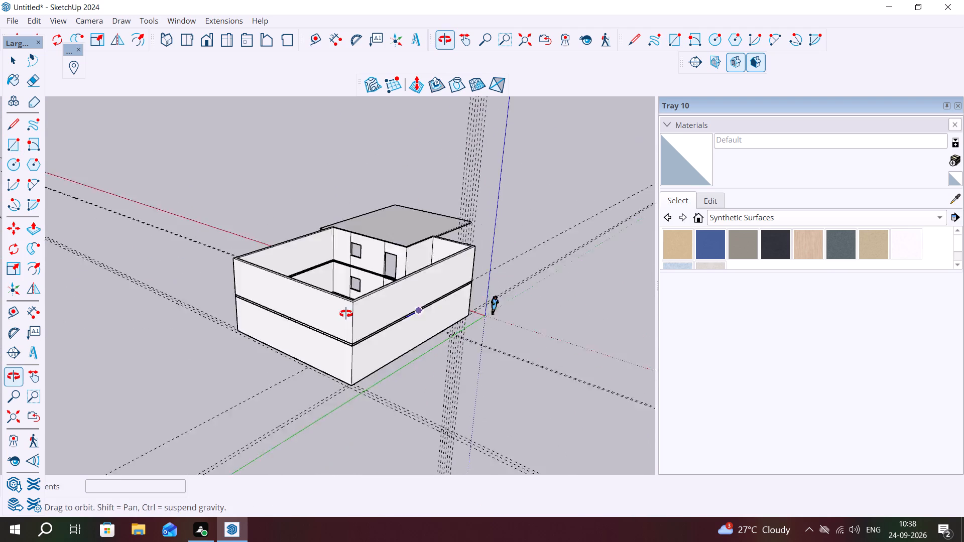
middle_click_drag(346, 314, 309, 264)
scroll(294, 290, "up", 7)
middle_click_drag(272, 297, 201, 269)
scroll(224, 285, "up", 2)
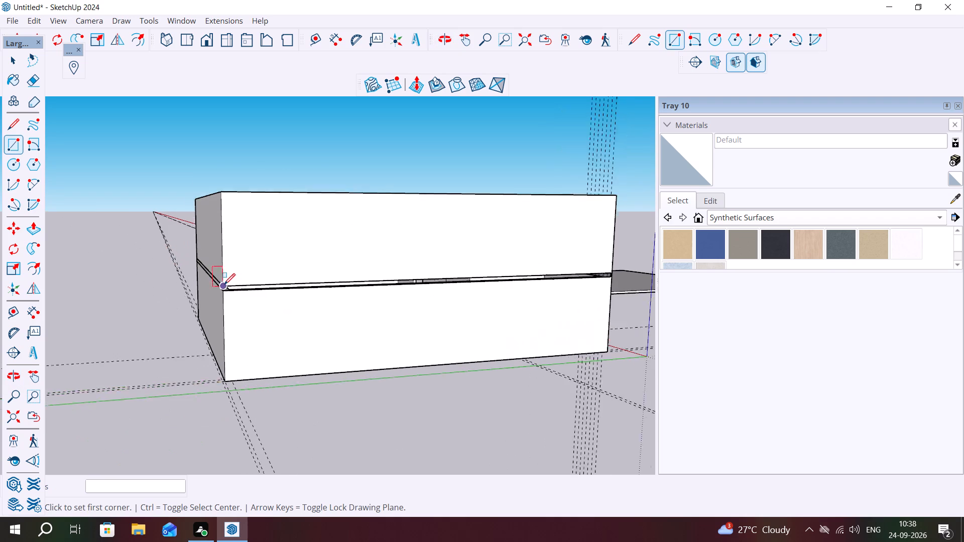
scroll(224, 285, "up", 6)
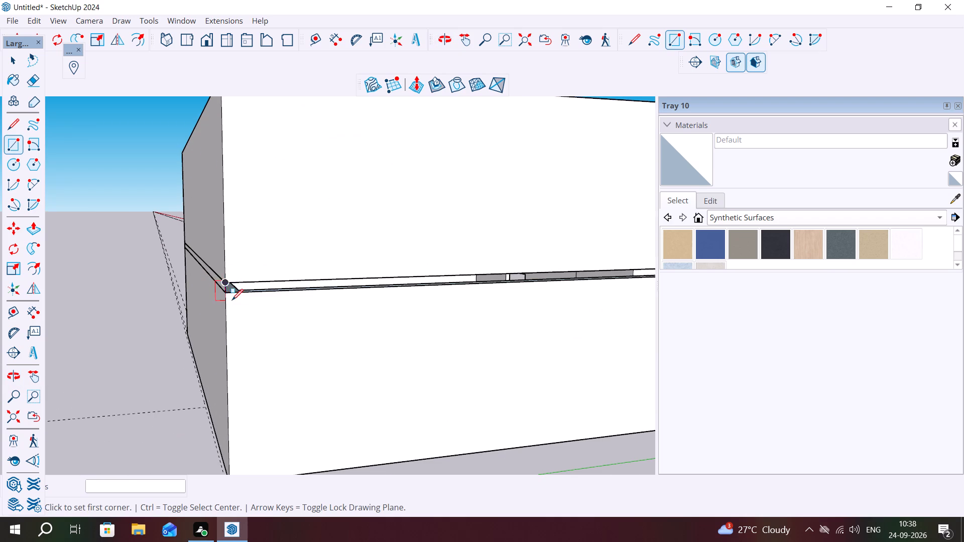
left_click(225, 283)
scroll(233, 288, "down", 5)
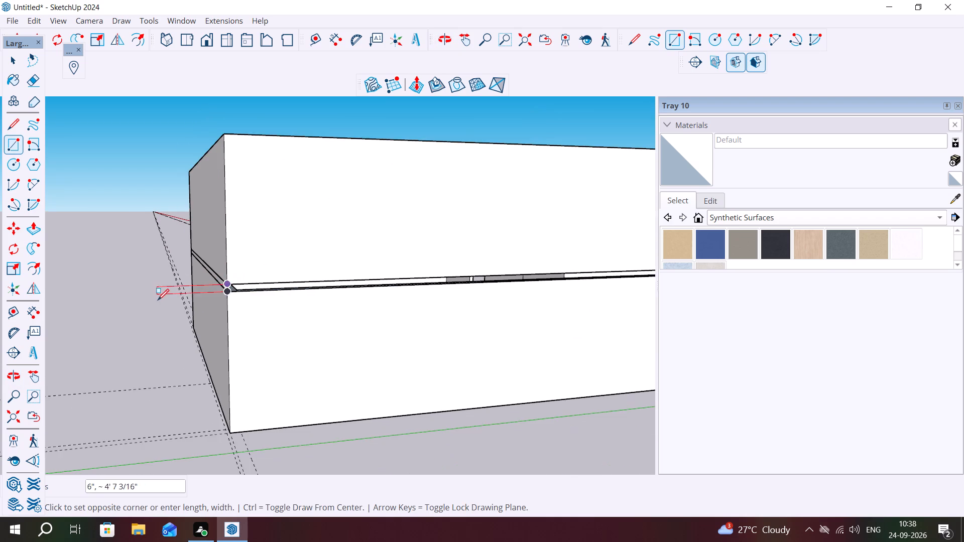
scroll(158, 300, "down", 1)
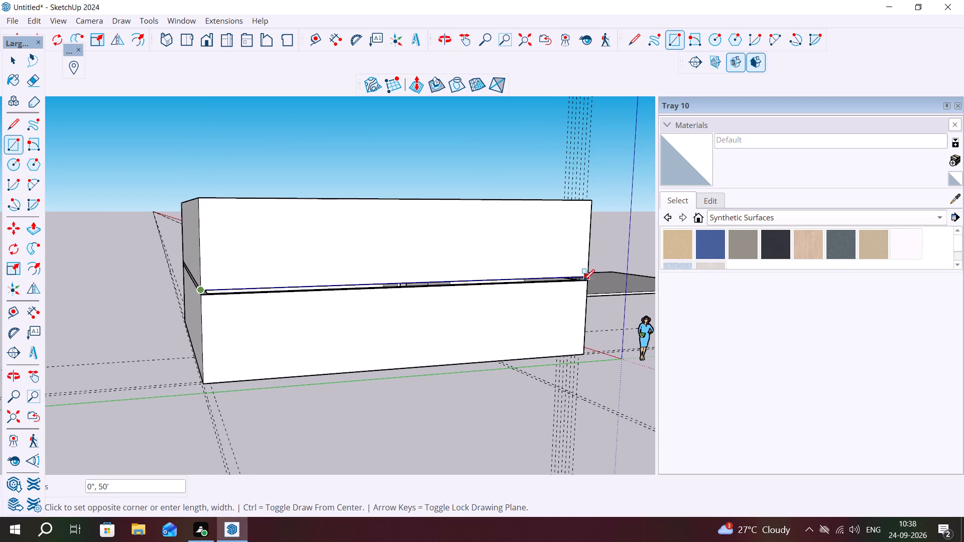
scroll(584, 280, "up", 14)
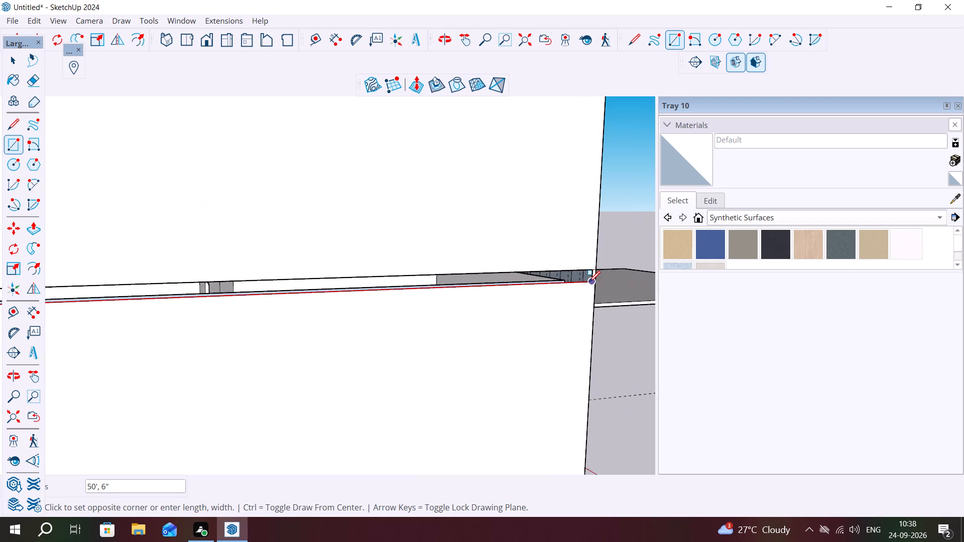
scroll(589, 282, "up", 2)
left_click(593, 282)
scroll(503, 331, "down", 8)
middle_click_drag(618, 318, 324, 343)
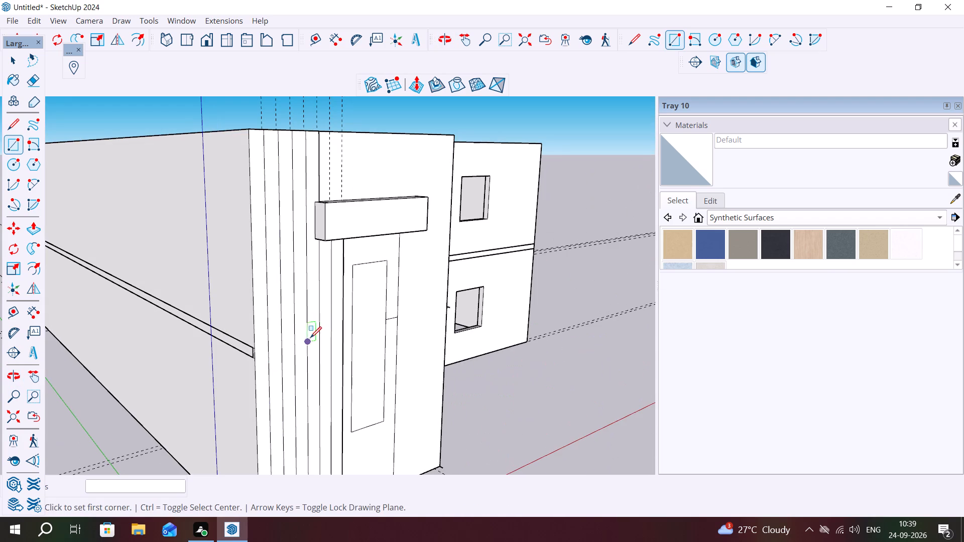
Inside the building group, delete only the short stray edge between the front facade's tall narrow panel and the vertical line beside it.
key("Escape")
key("space")
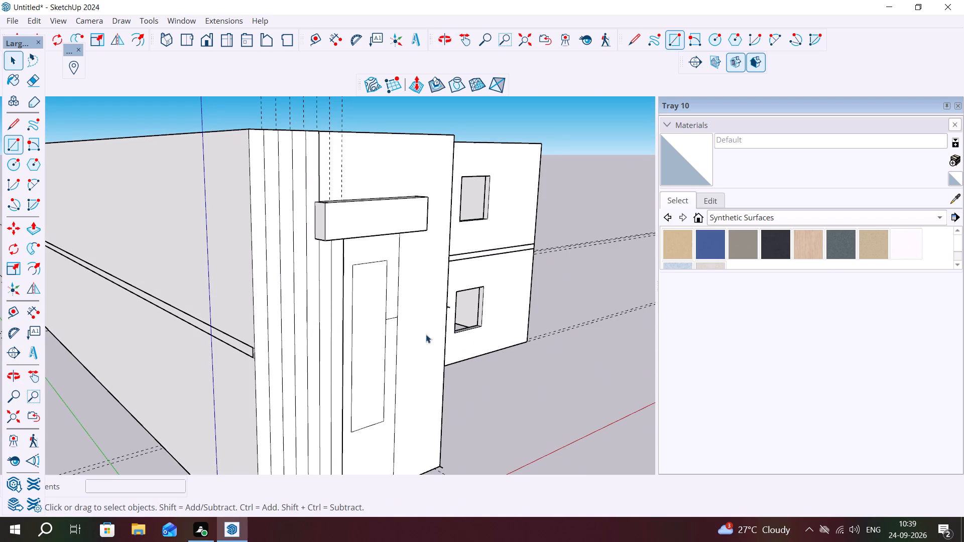
scroll(391, 314, "up", 1)
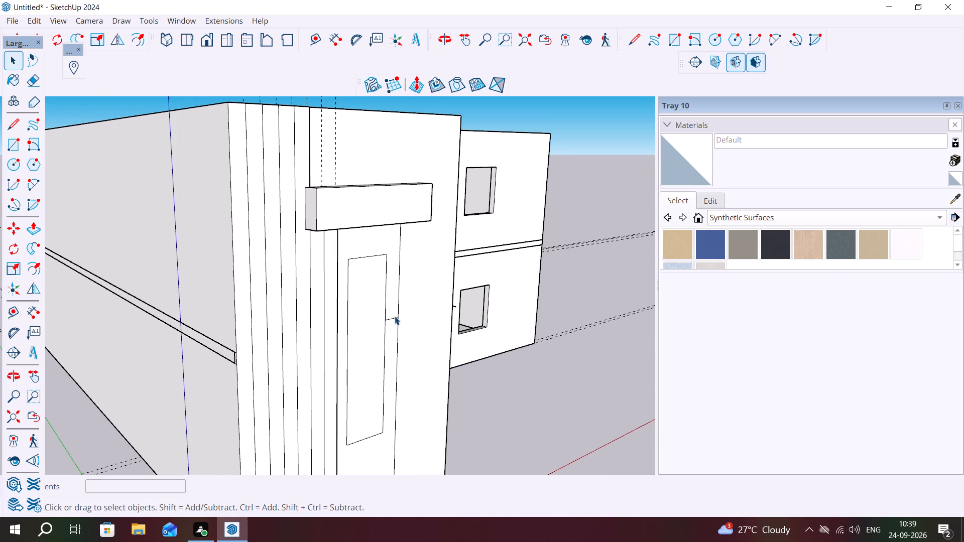
left_click(395, 316)
triple_click(394, 317)
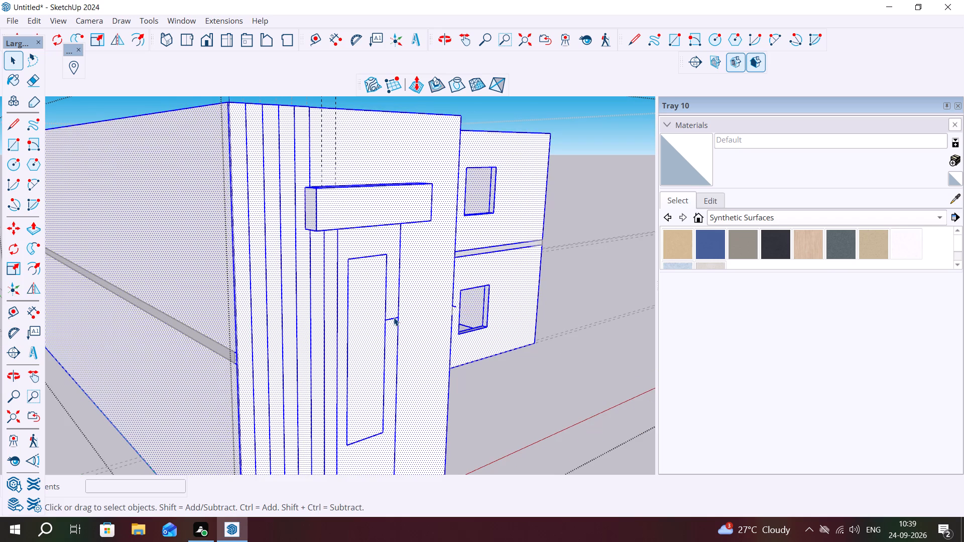
double_click(394, 317)
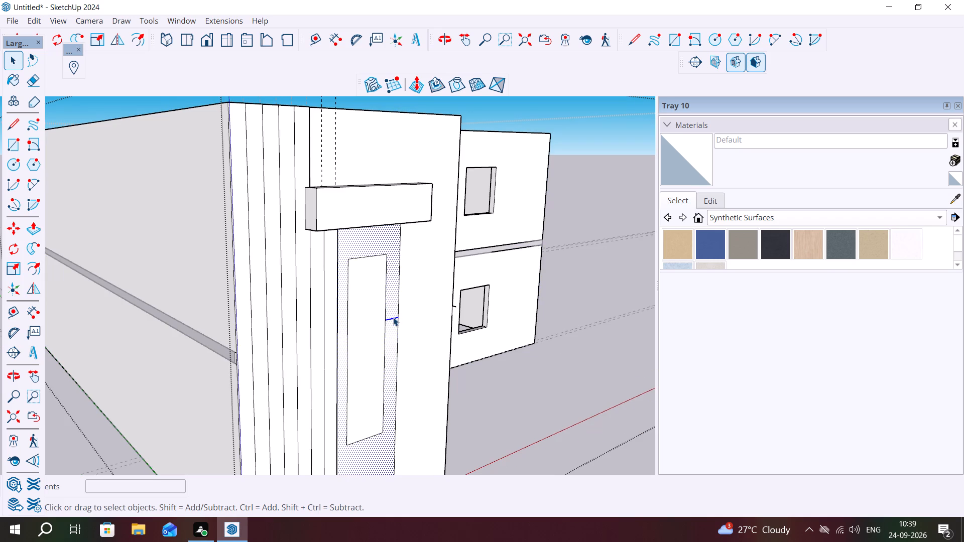
key("Delete")
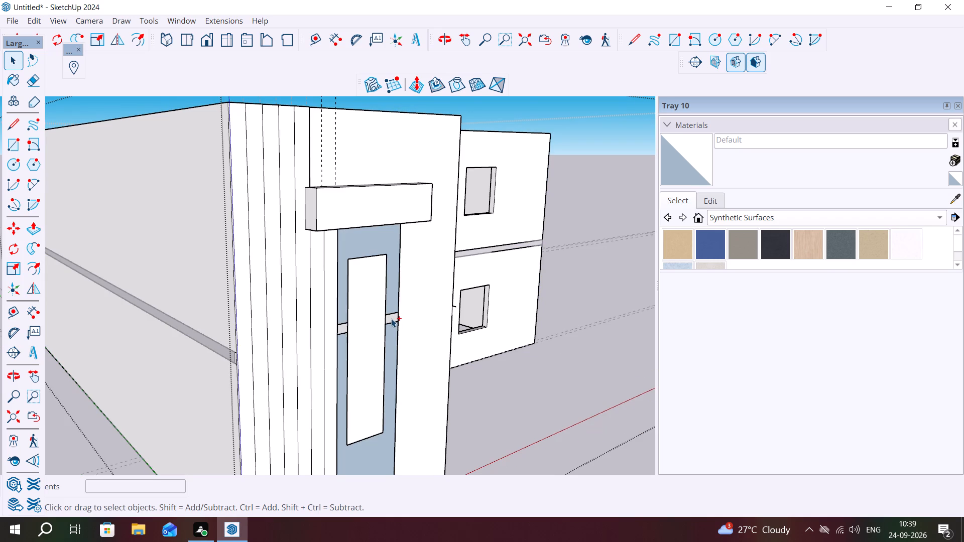
key("ctrl+z")
left_click(394, 317)
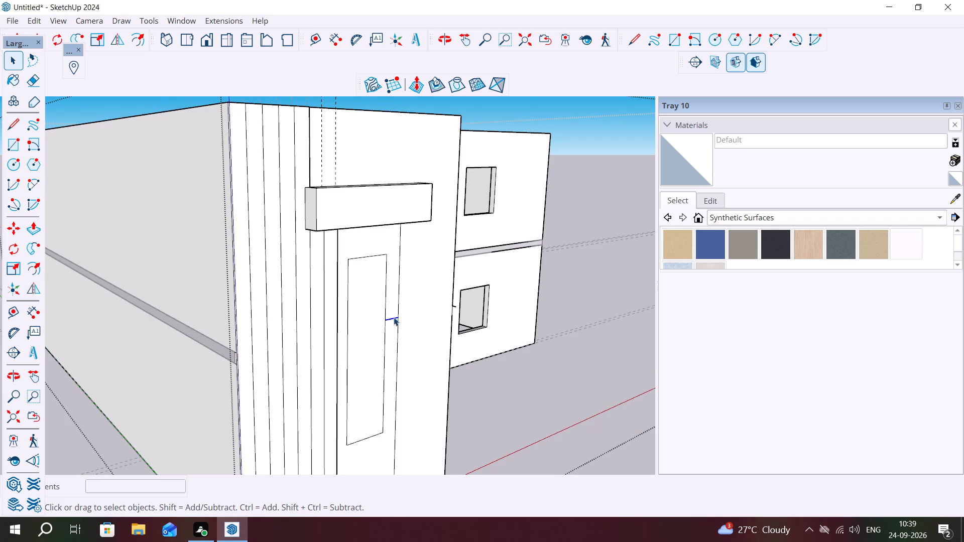
key("Delete")
Offset the outline of the facade's tall narrow panel inward by about 2 5/16" and leave the building group.
scroll(483, 313, "down", 8)
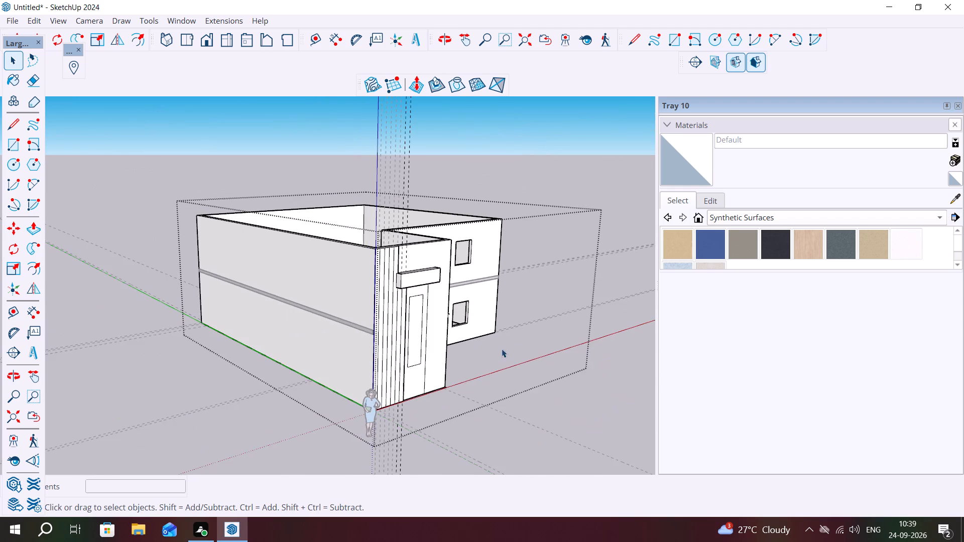
middle_click_drag(497, 372, 349, 352)
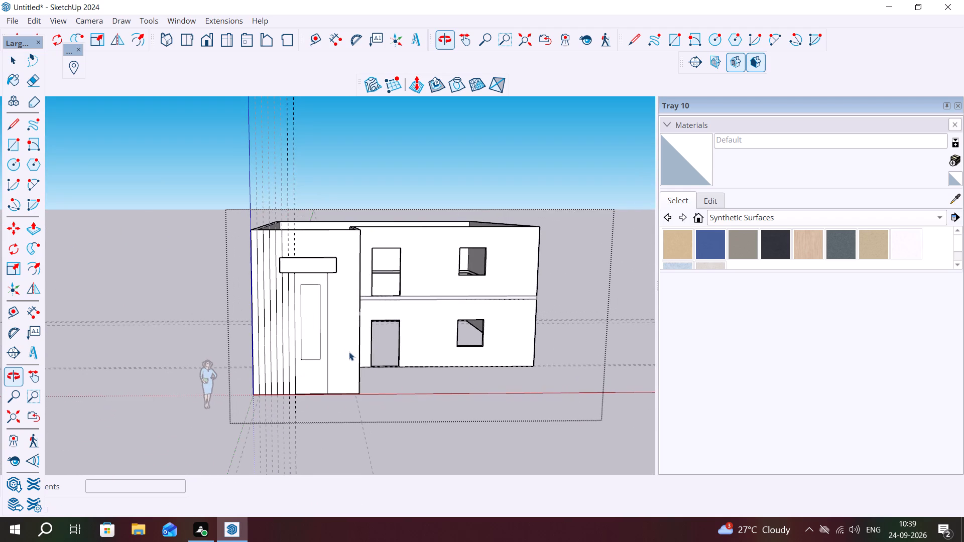
scroll(265, 299, "up", 2)
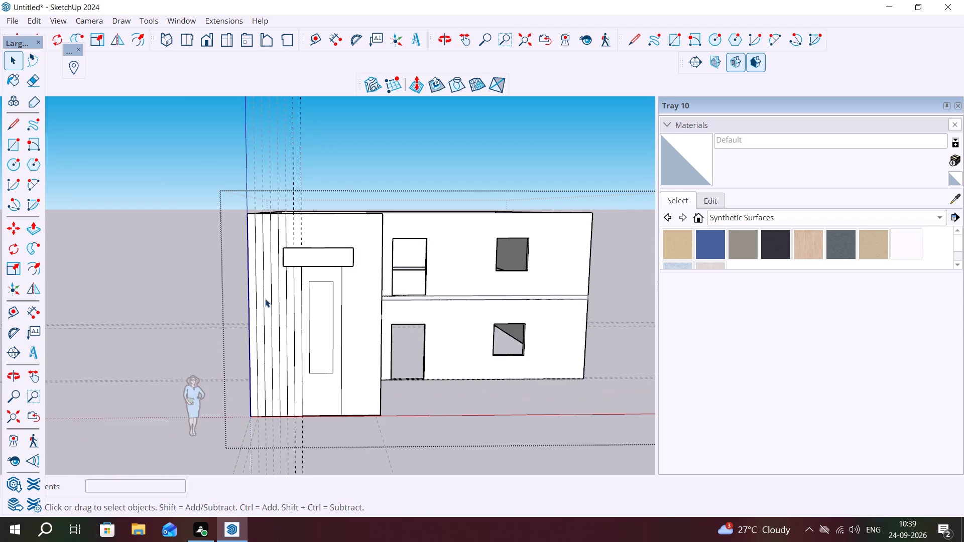
scroll(313, 300, "up", 7)
key("f")
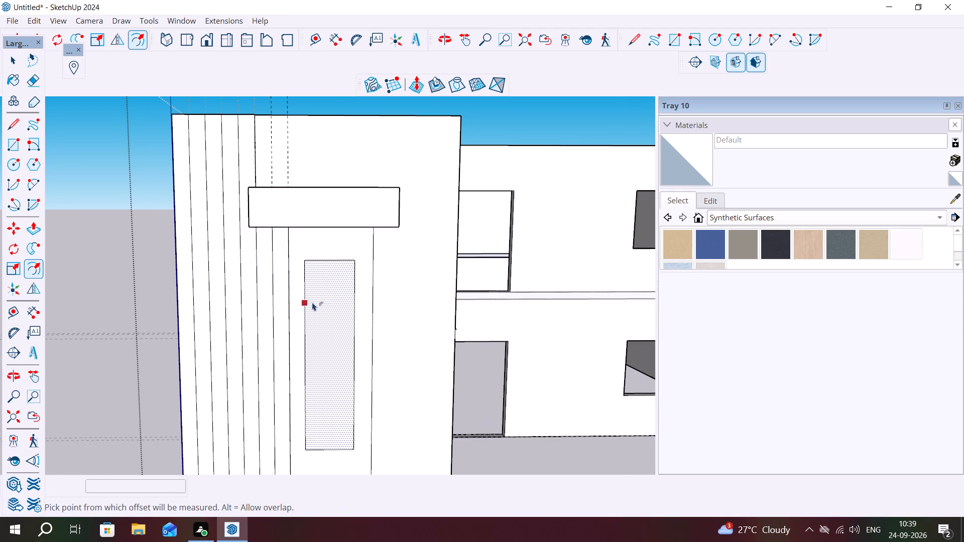
left_click(309, 301)
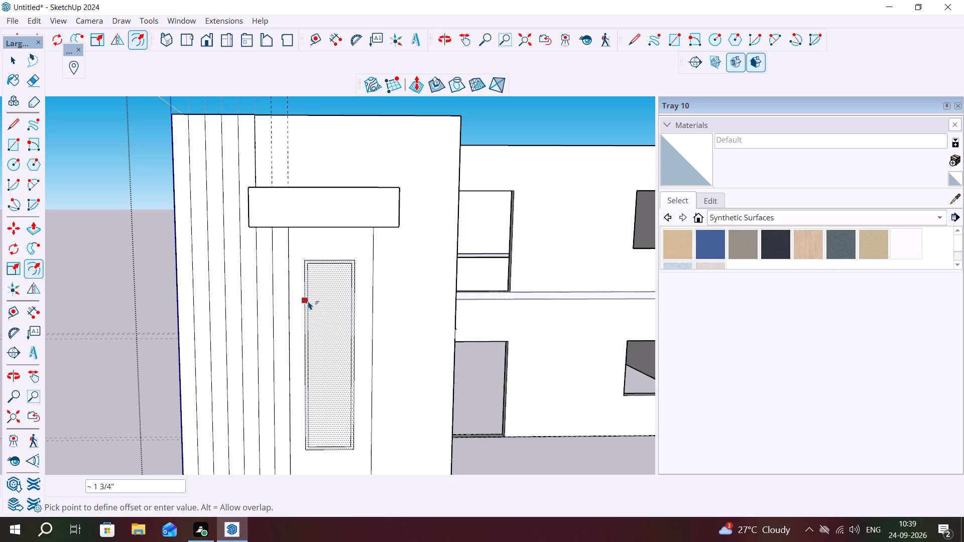
left_click(309, 301)
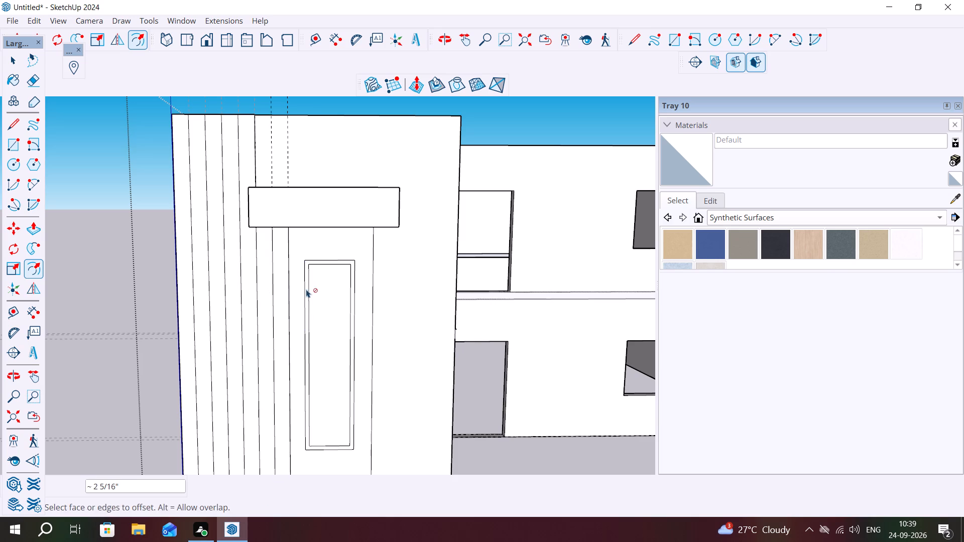
key("Escape")
scroll(365, 359, "down", 1)
key("space")
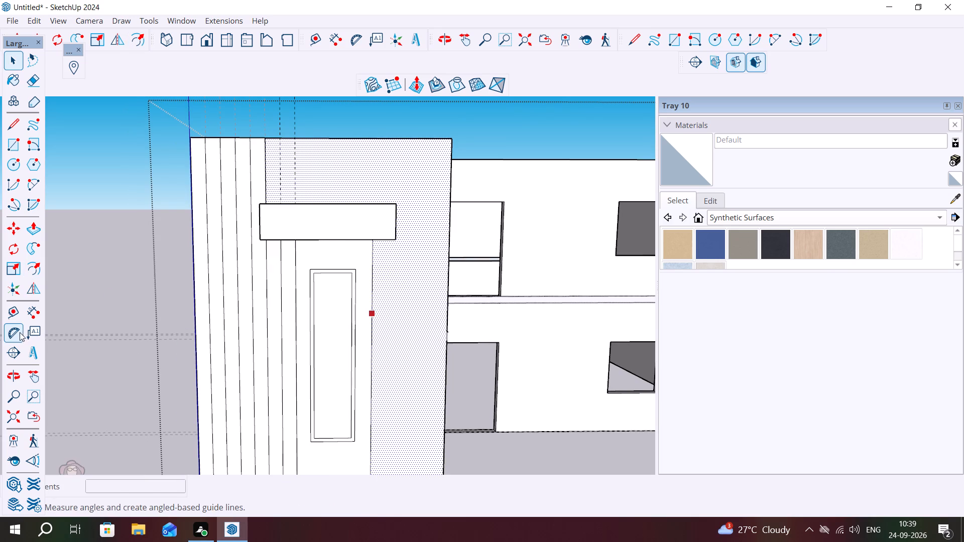
left_click(87, 347)
Delete all construction guides from the model.
scroll(235, 369, "down", 2)
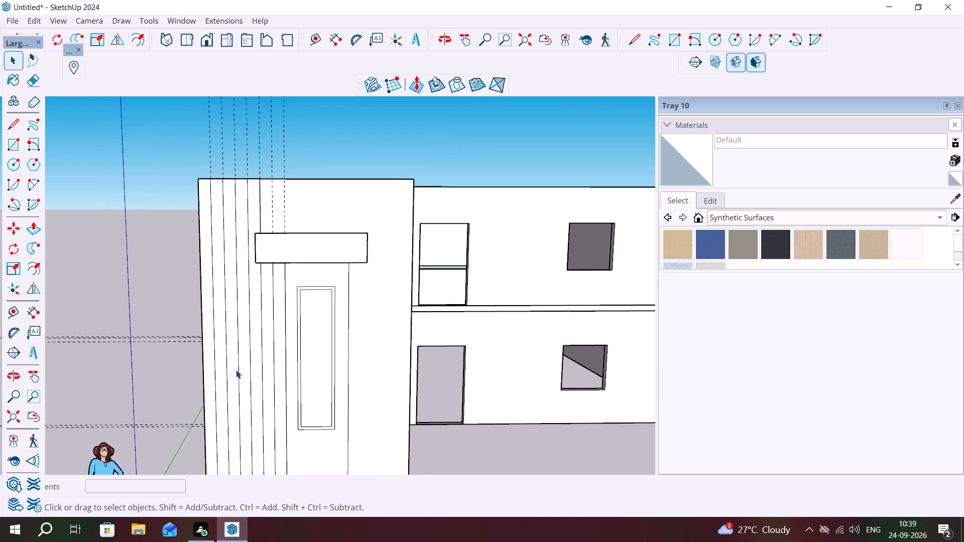
scroll(236, 370, "down", 1)
middle_click_drag(437, 310, 409, 397)
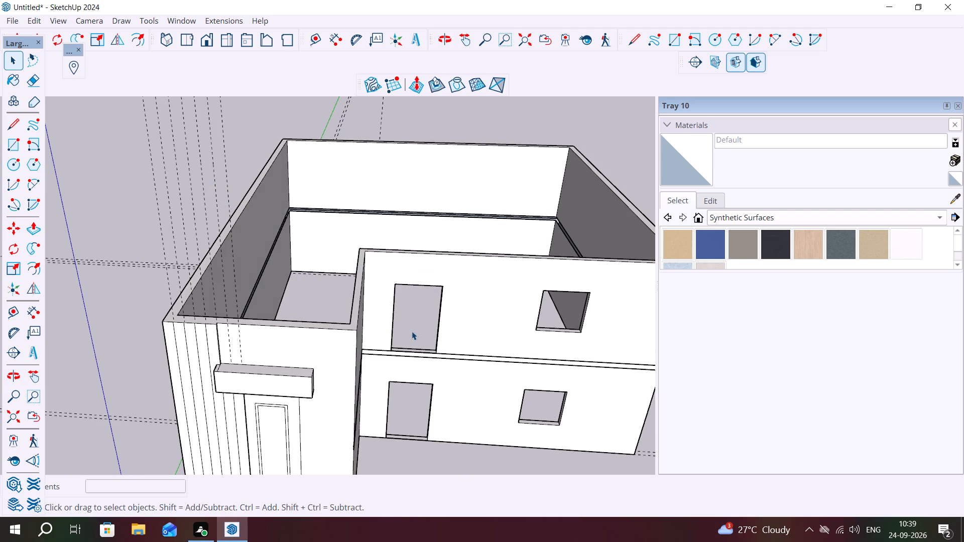
scroll(413, 333, "down", 8)
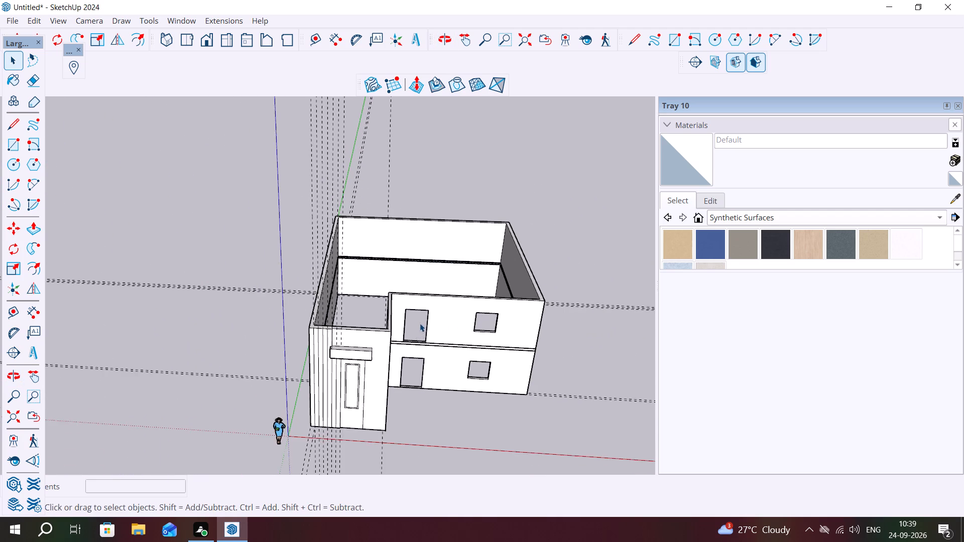
scroll(420, 323, "down", 3)
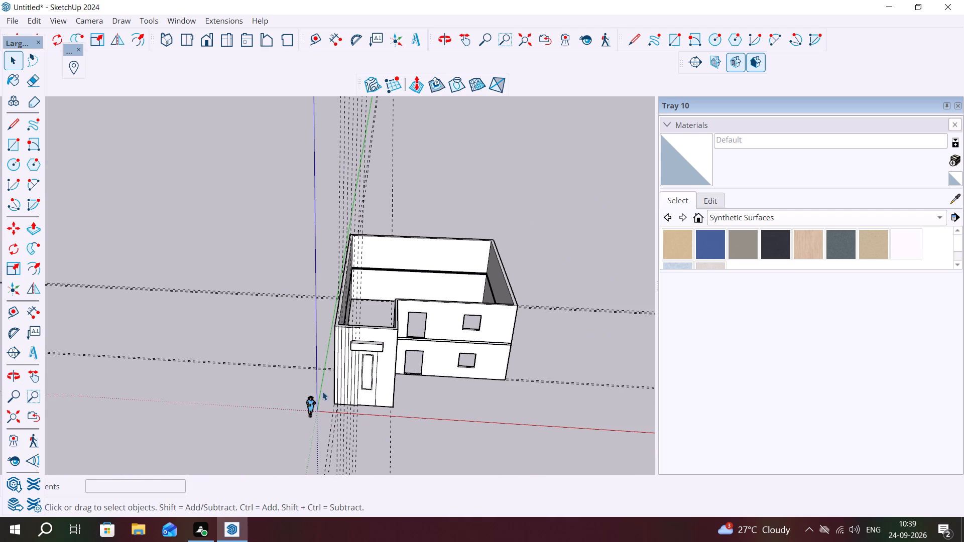
scroll(322, 389, "up", 2)
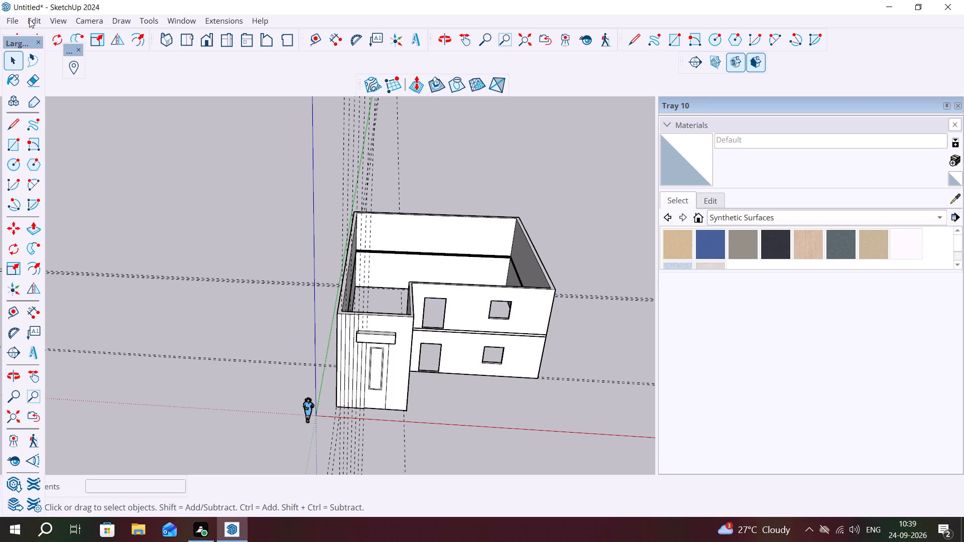
left_click(25, 21)
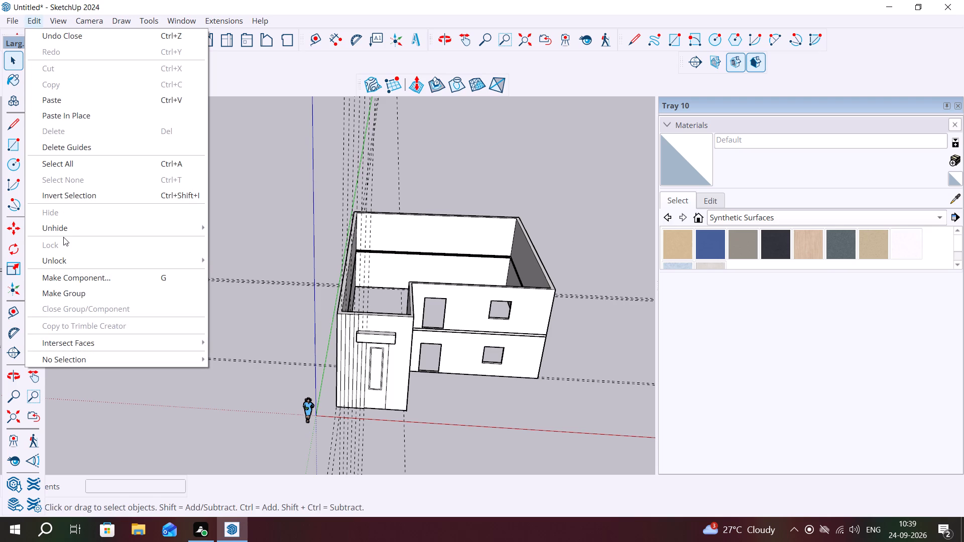
left_click(90, 149)
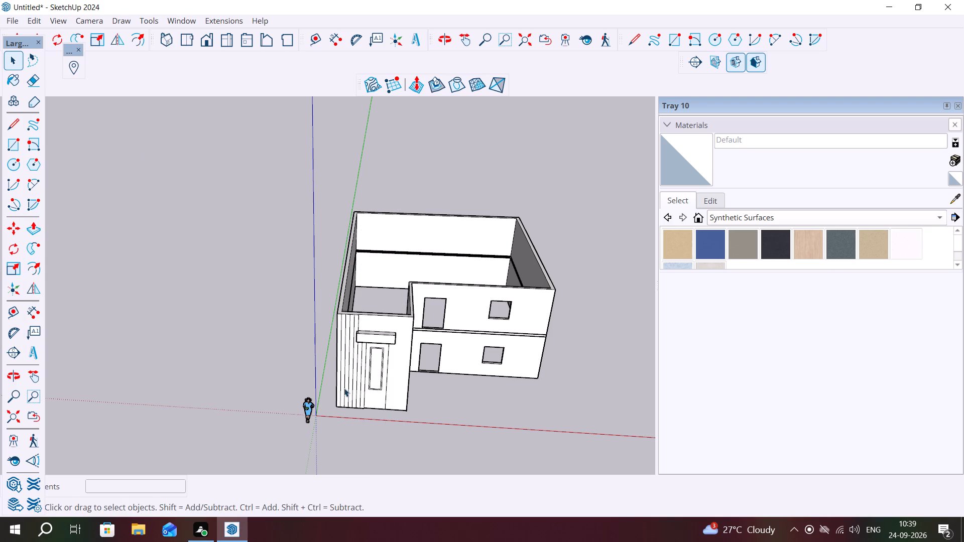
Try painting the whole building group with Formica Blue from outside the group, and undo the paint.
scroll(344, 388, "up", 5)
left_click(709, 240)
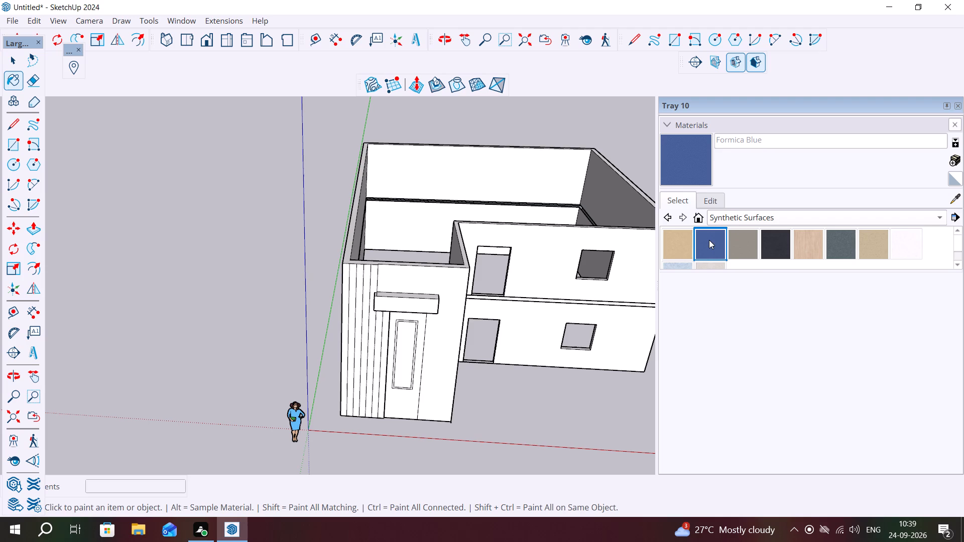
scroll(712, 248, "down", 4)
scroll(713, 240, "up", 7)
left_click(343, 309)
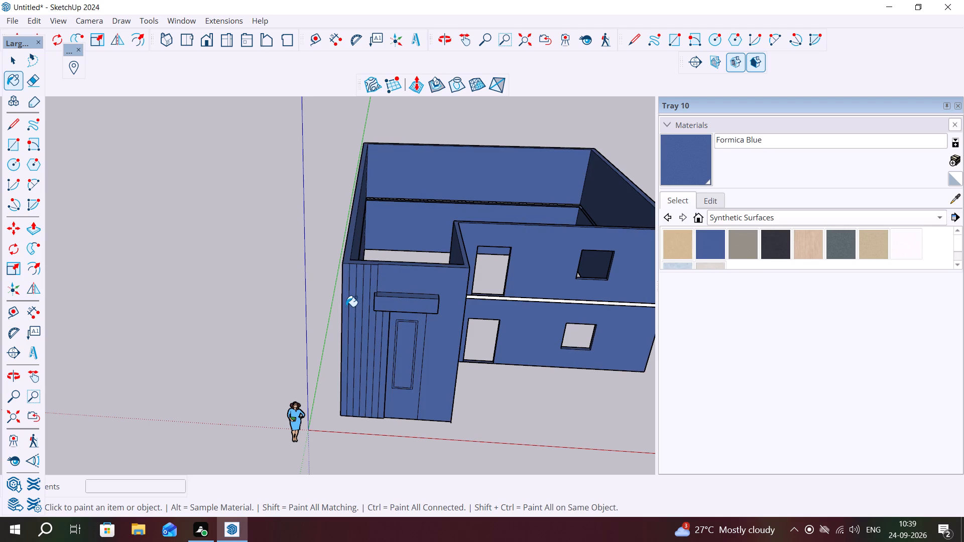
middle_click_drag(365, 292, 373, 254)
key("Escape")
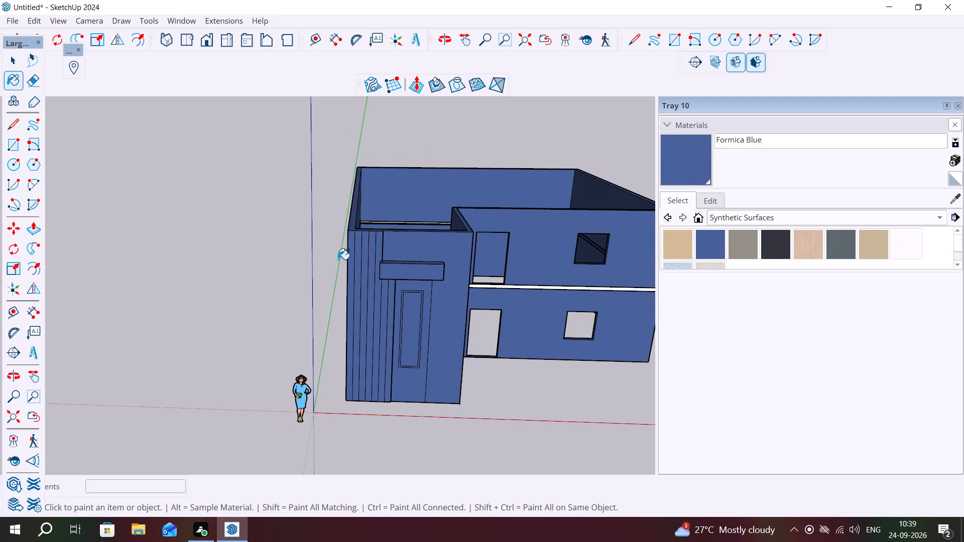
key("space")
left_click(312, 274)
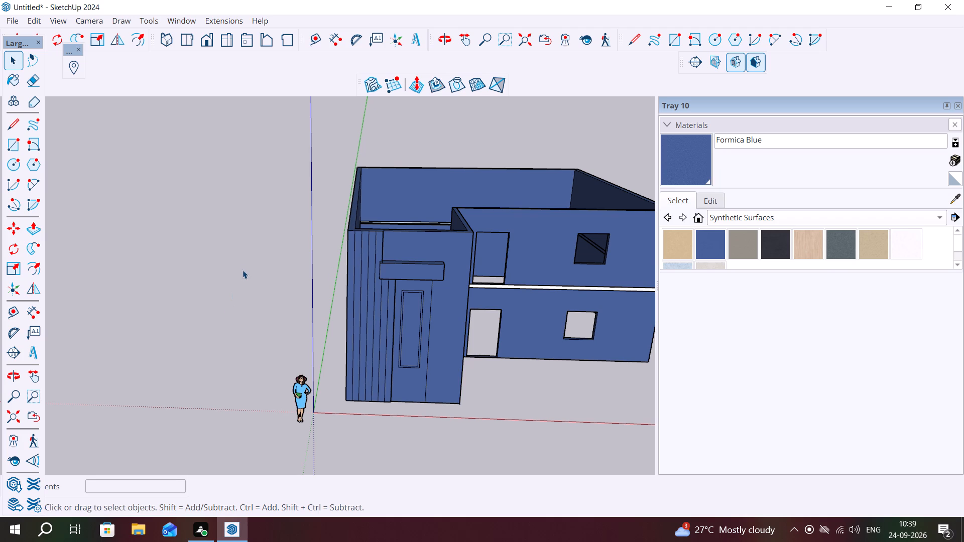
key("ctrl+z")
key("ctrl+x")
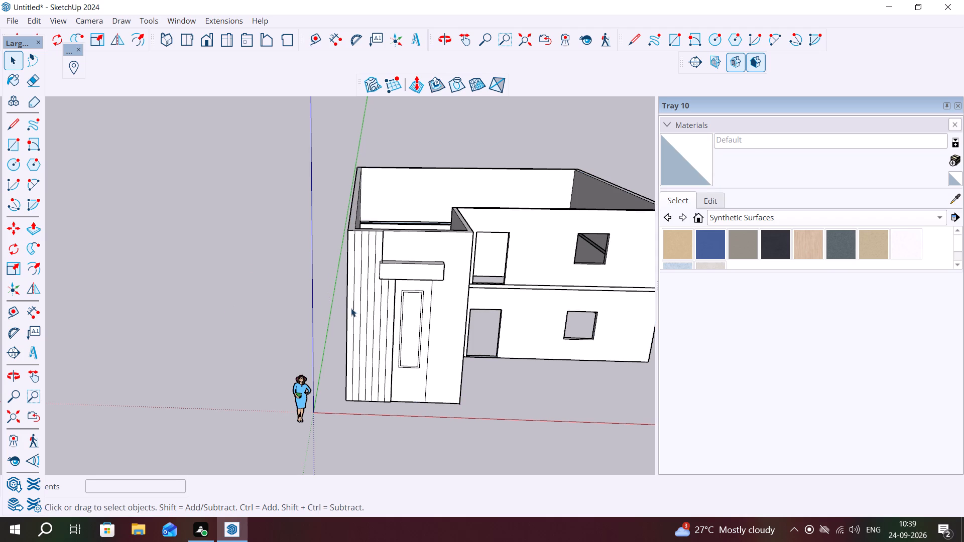
Inside the building group, paint the first three narrow vertical strips from the front facade's outer corner with Formica Blue.
double_click(349, 307)
left_click(349, 307)
double_click(349, 307)
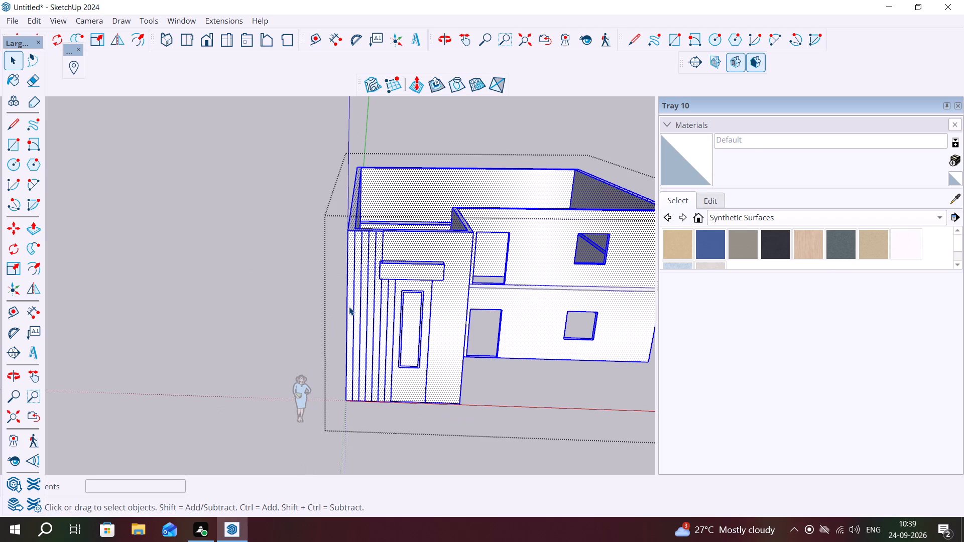
left_click(717, 246)
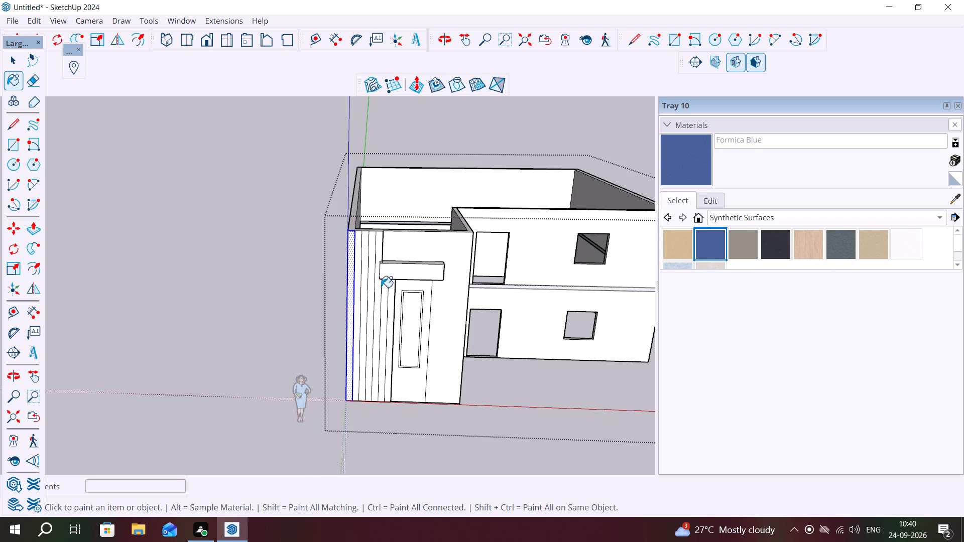
left_click(349, 308)
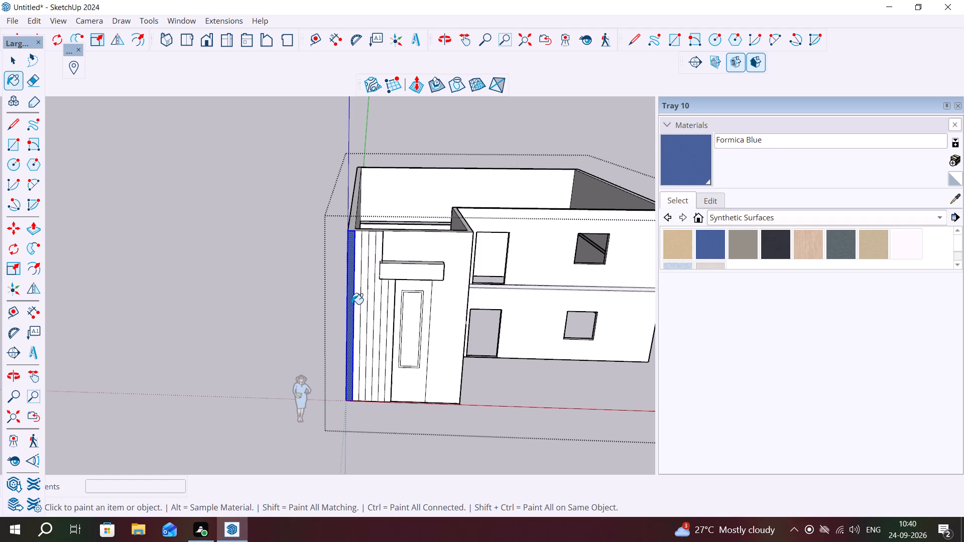
key("space")
left_click(357, 300)
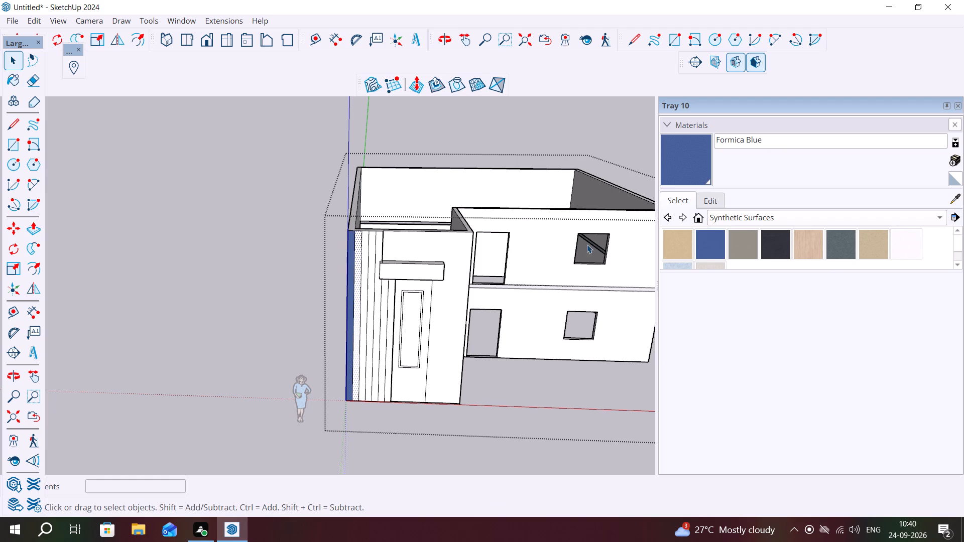
left_click(712, 240)
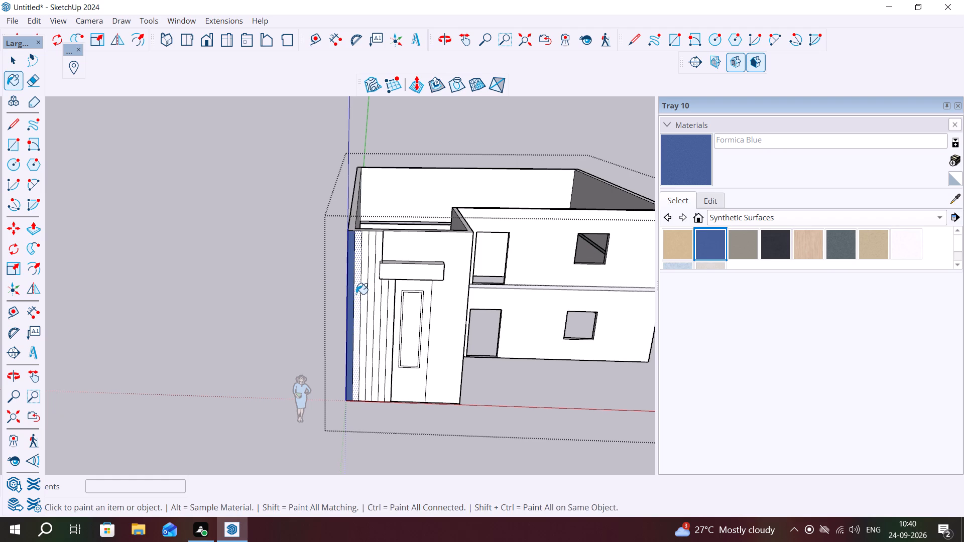
left_click(356, 295)
key("space")
left_click(363, 298)
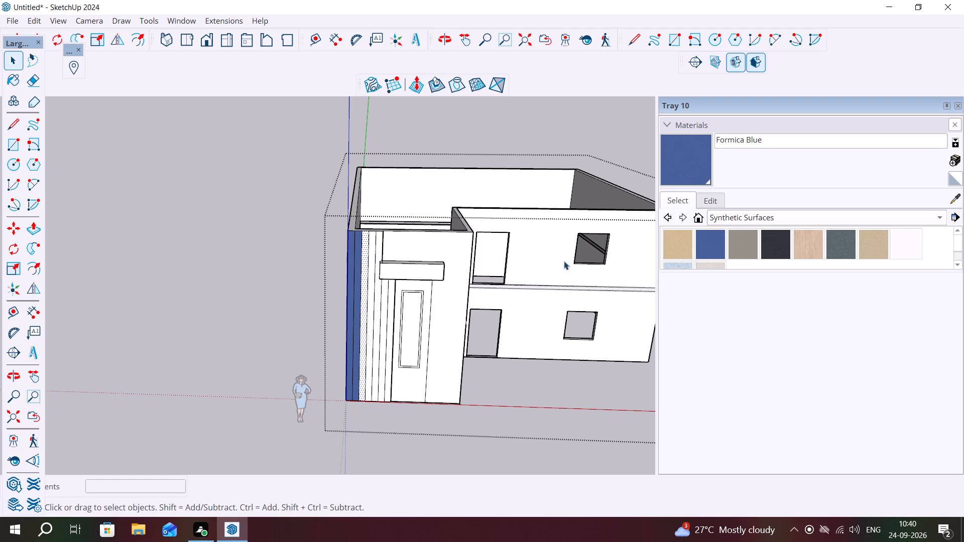
left_click(714, 240)
left_click(364, 326)
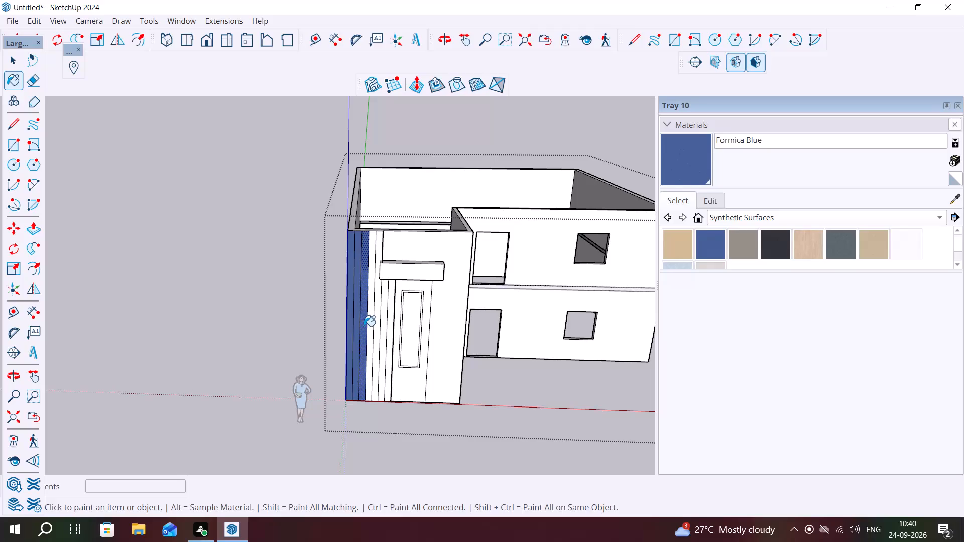
Paint the fourth and fifth narrow vertical strips from the front facade's outer corner with Formica Blue.
key("space")
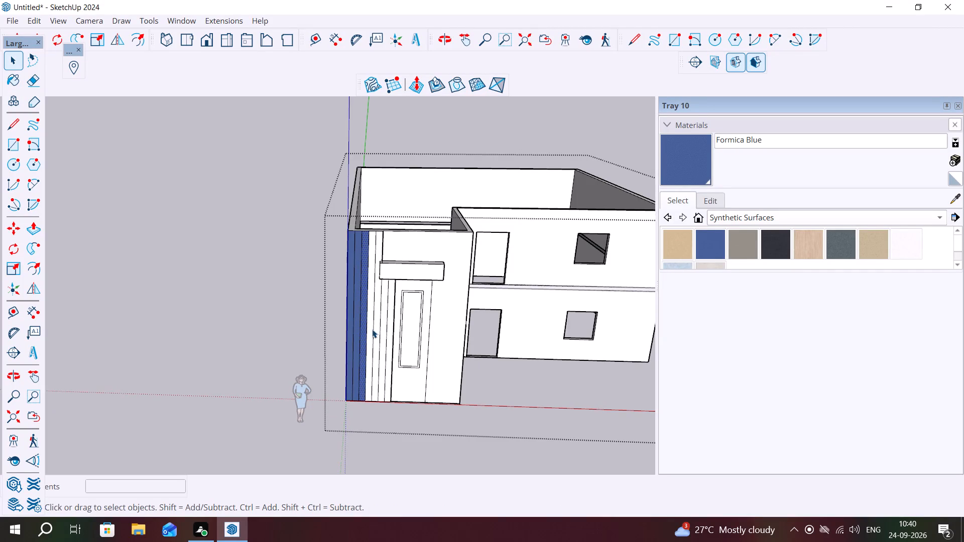
left_click(370, 330)
left_click(716, 239)
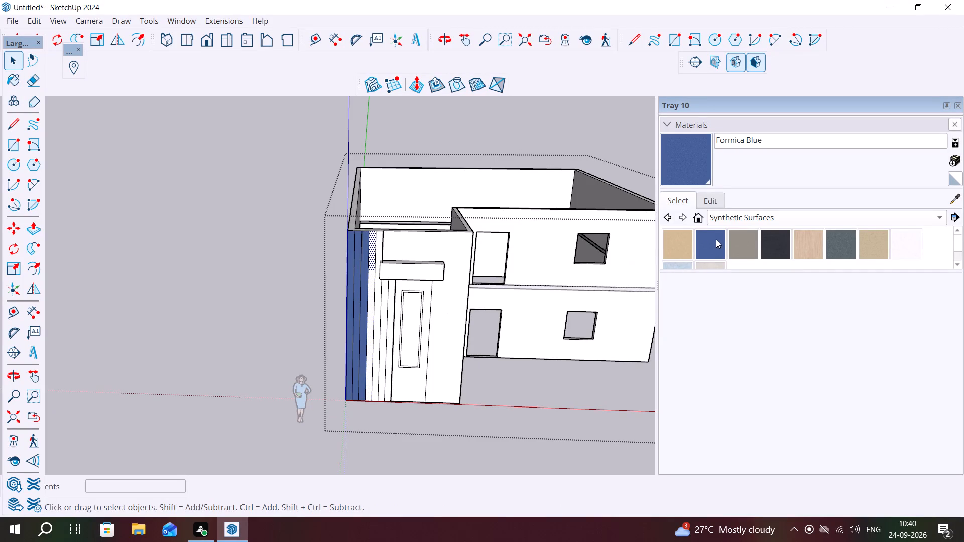
left_click(368, 365)
key("space")
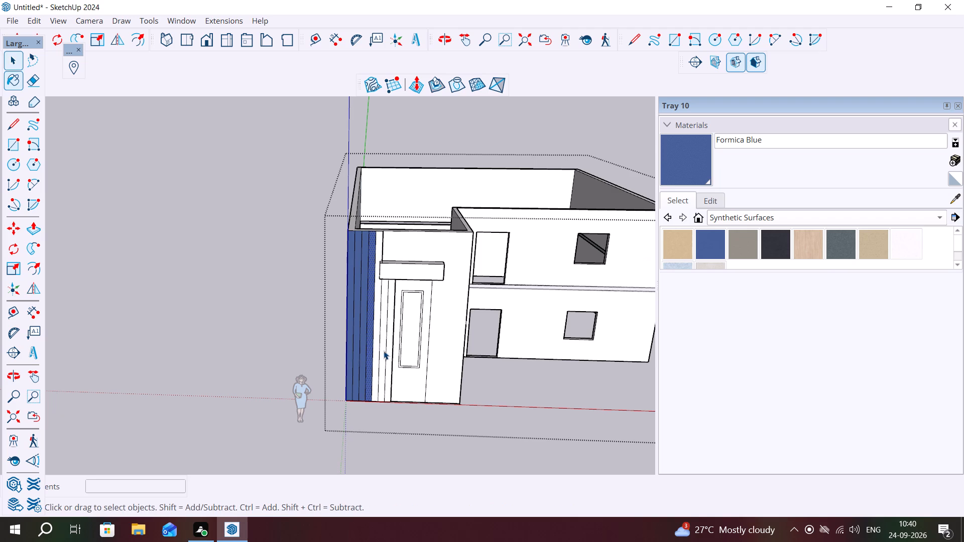
left_click(376, 350)
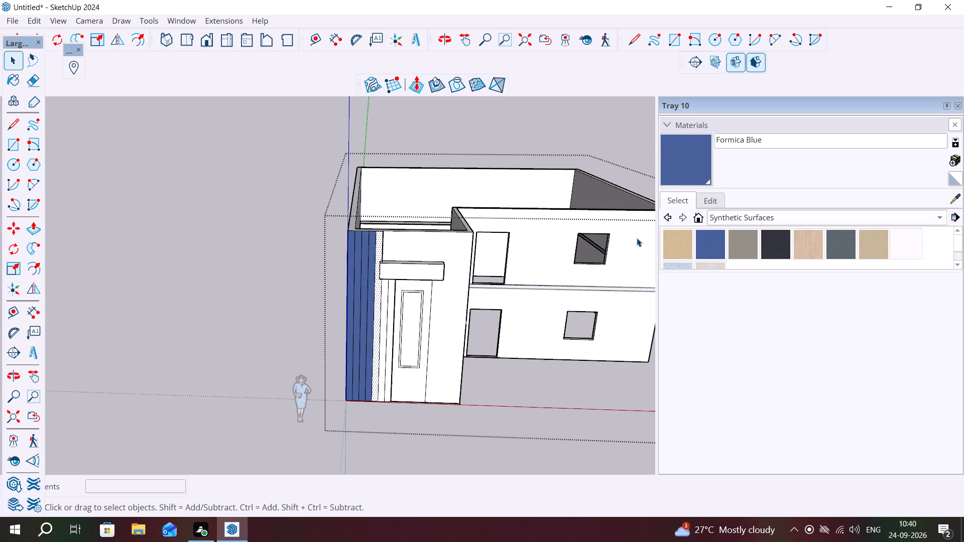
left_click(701, 245)
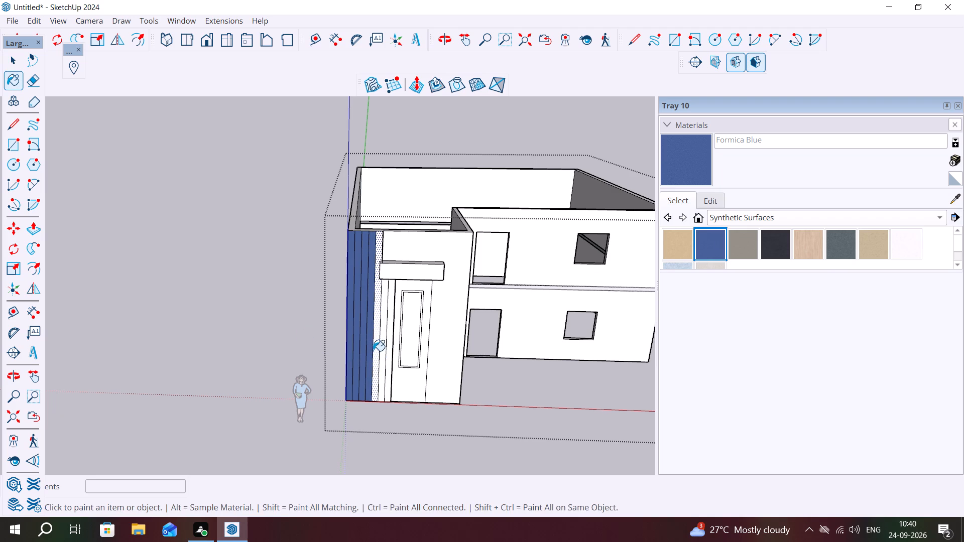
left_click(373, 351)
left_click(376, 353)
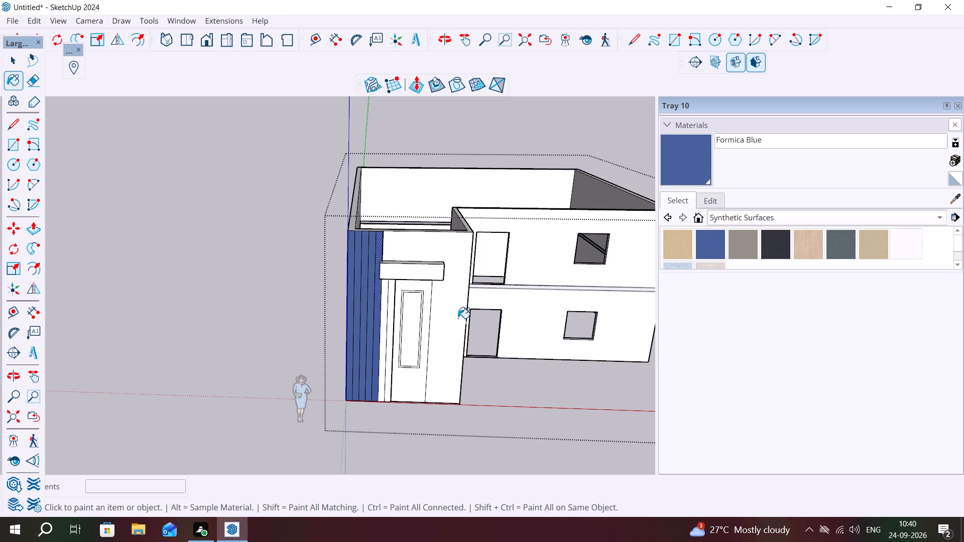
Paint the two narrow vertical strips beneath the projecting box, beside the blue strips, with Formica Beige.
left_click(685, 248)
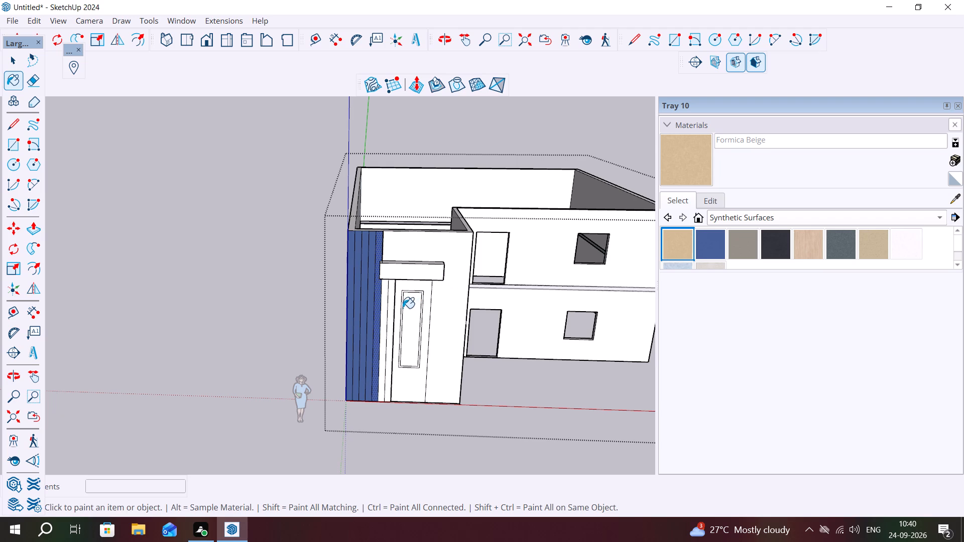
key("space")
left_click(384, 311)
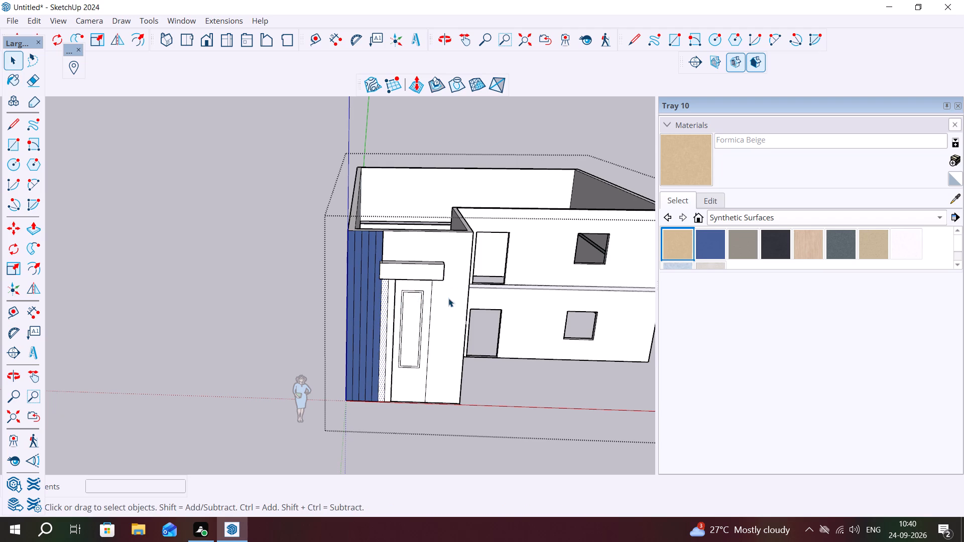
left_click(679, 240)
left_click(382, 319)
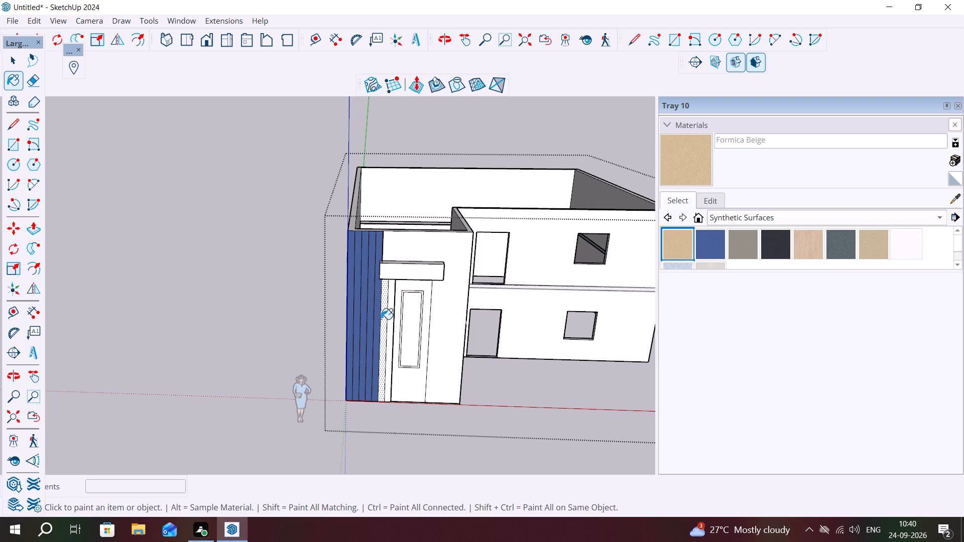
left_click(382, 320)
scroll(380, 321, "up", 1)
key("space")
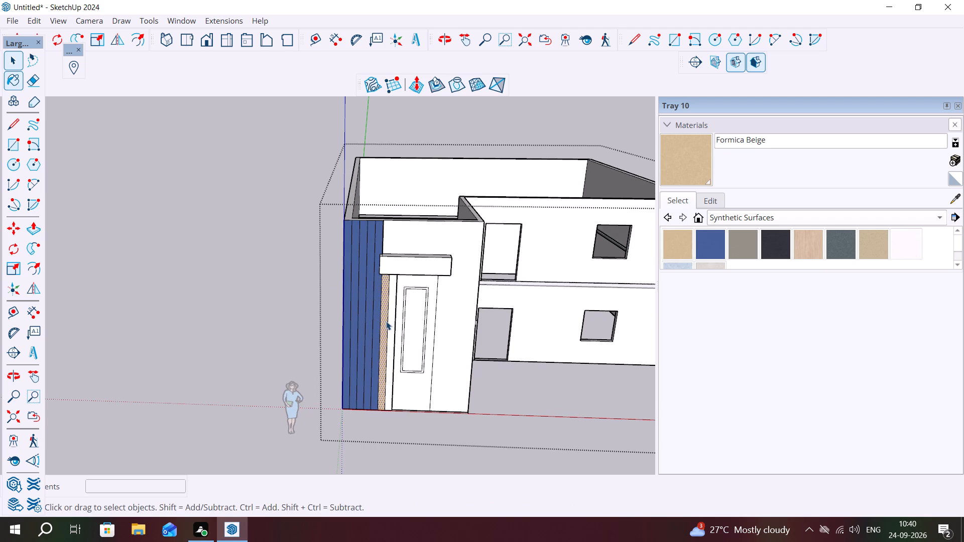
left_click(391, 326)
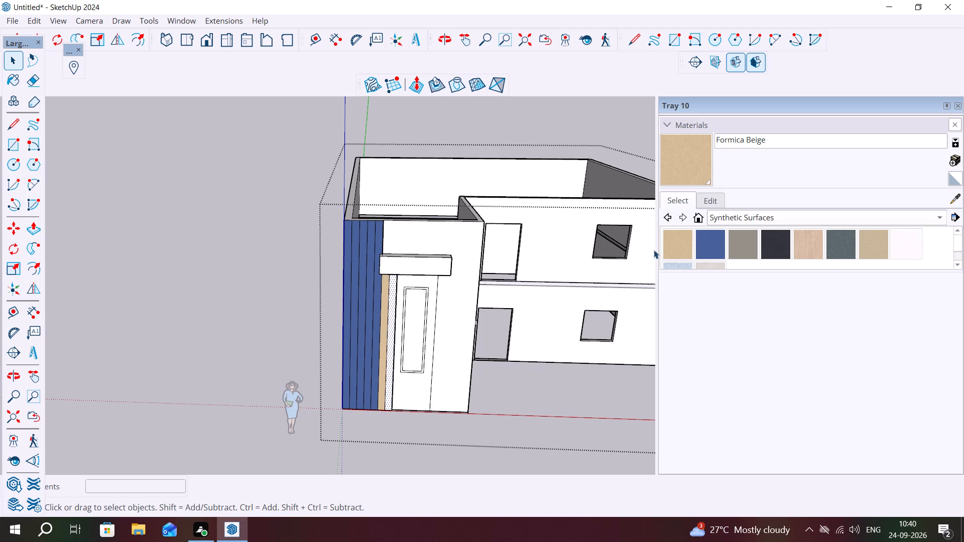
left_click(668, 253)
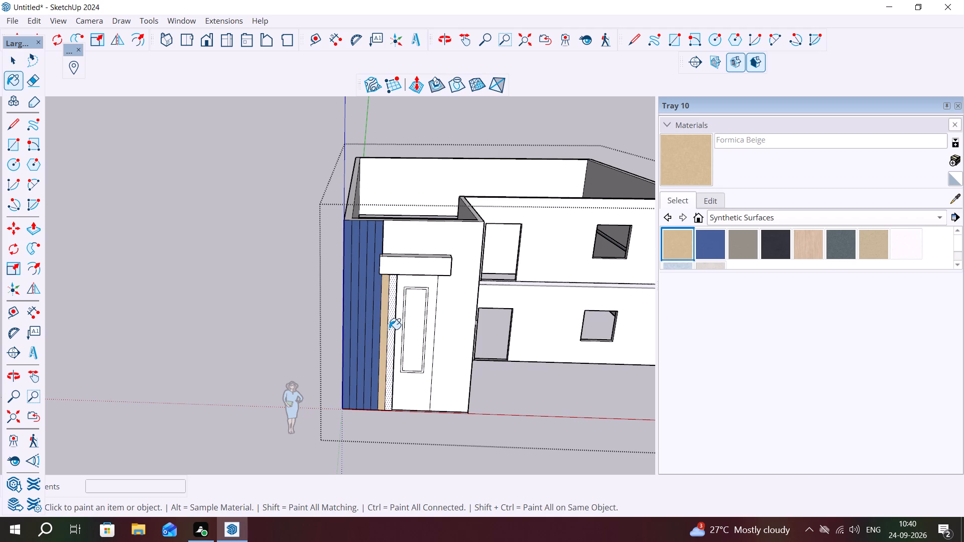
left_click(389, 328)
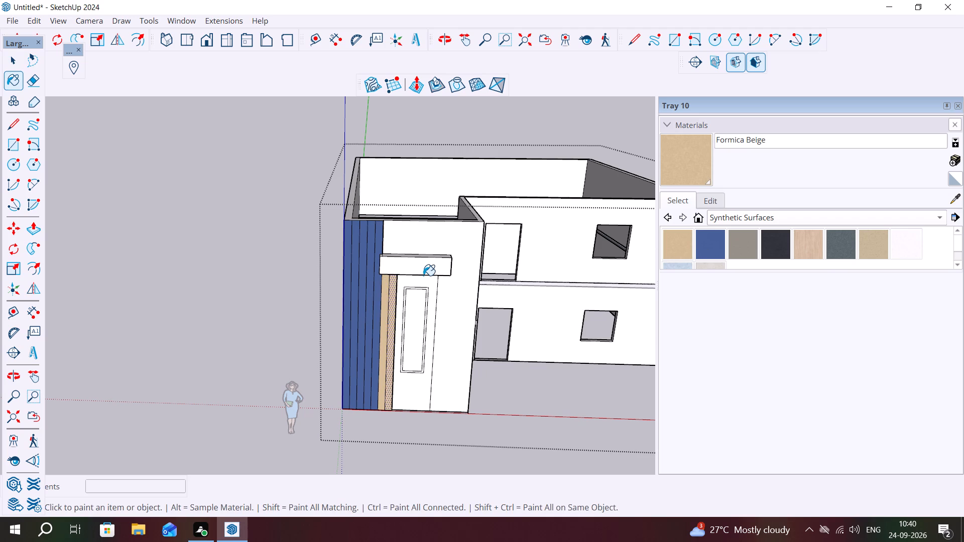
key("Escape")
key("space")
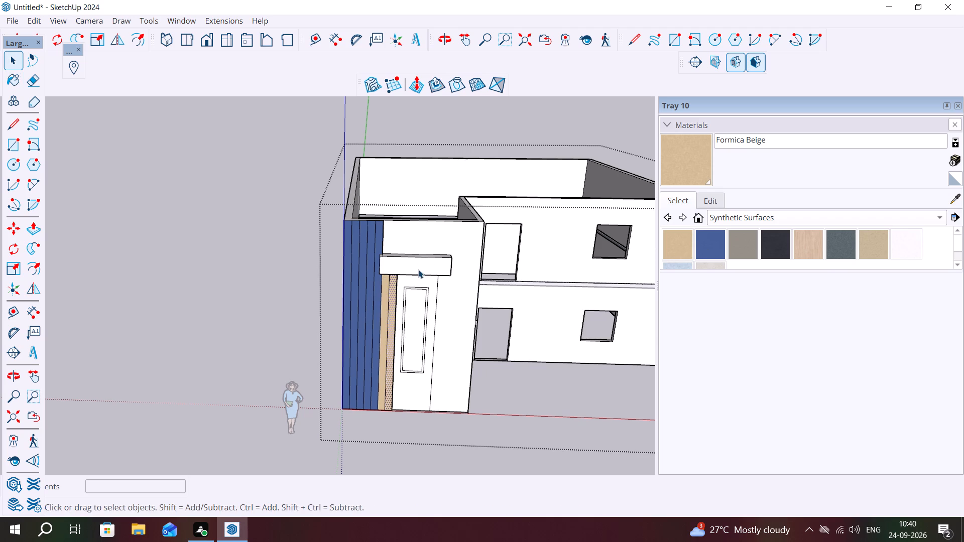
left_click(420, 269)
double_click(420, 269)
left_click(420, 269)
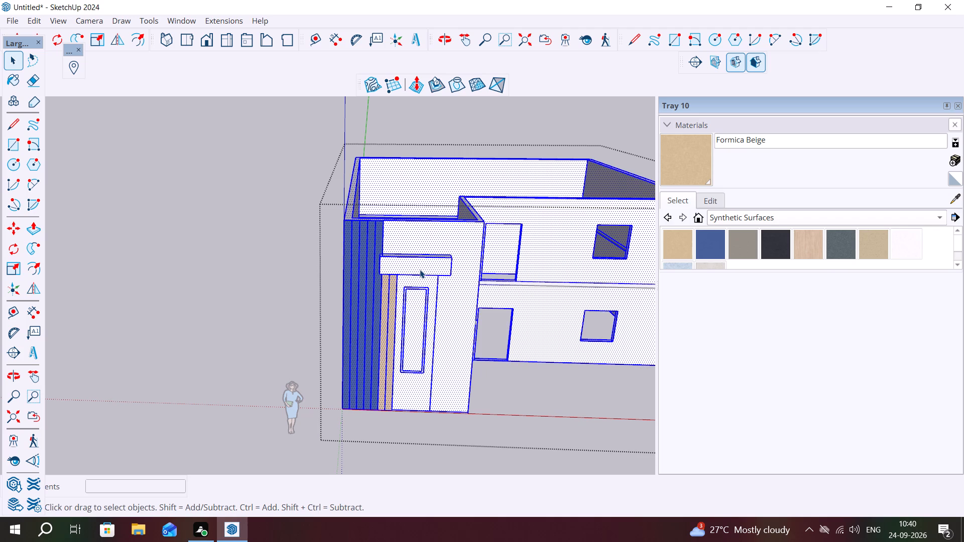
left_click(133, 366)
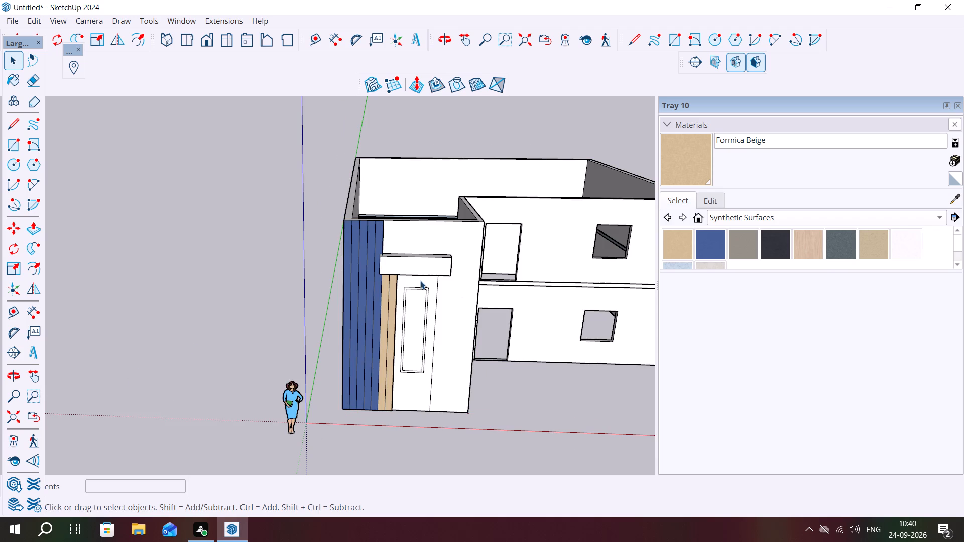
Inside the building group, paint the front face of the projecting box above the tall panel with Formica Blue.
left_click(424, 271)
left_click(426, 266)
double_click(427, 265)
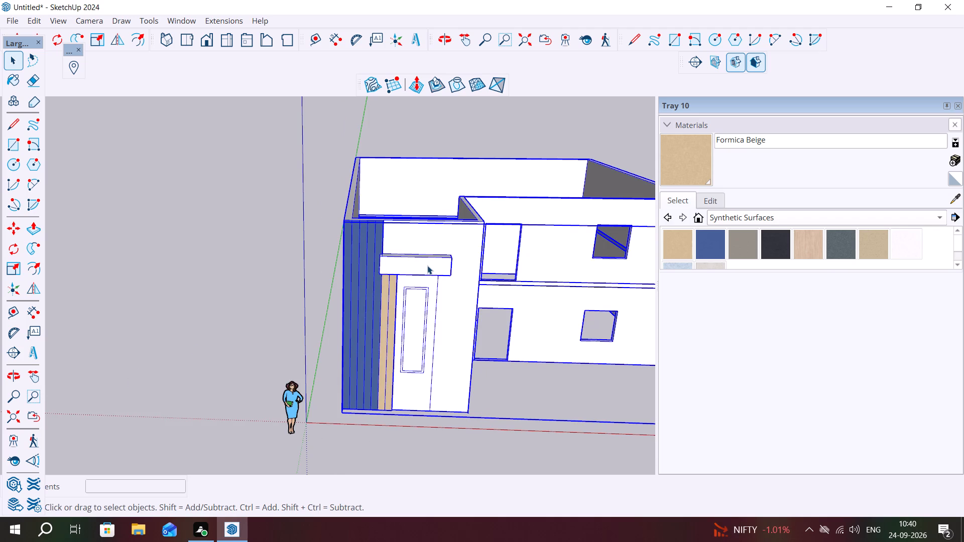
left_click(427, 265)
double_click(427, 265)
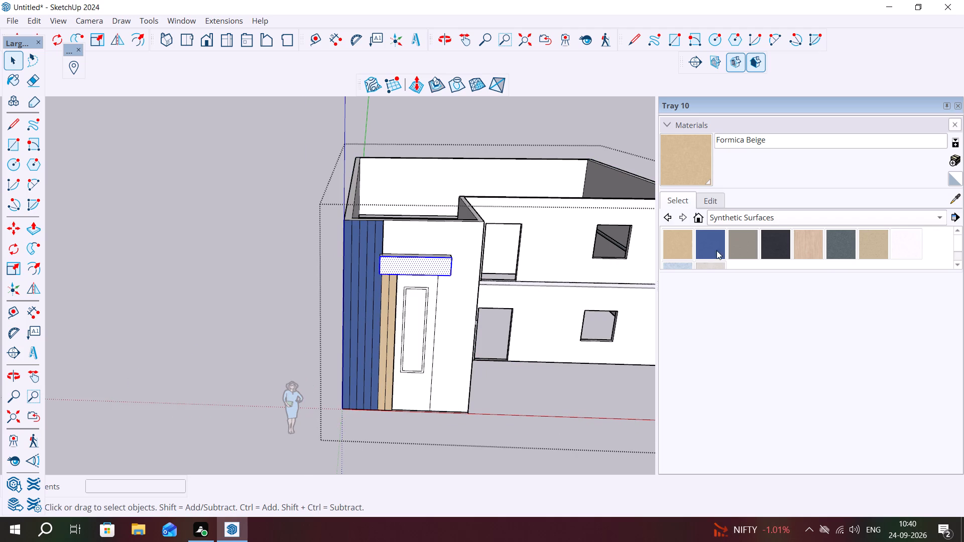
left_click(717, 238)
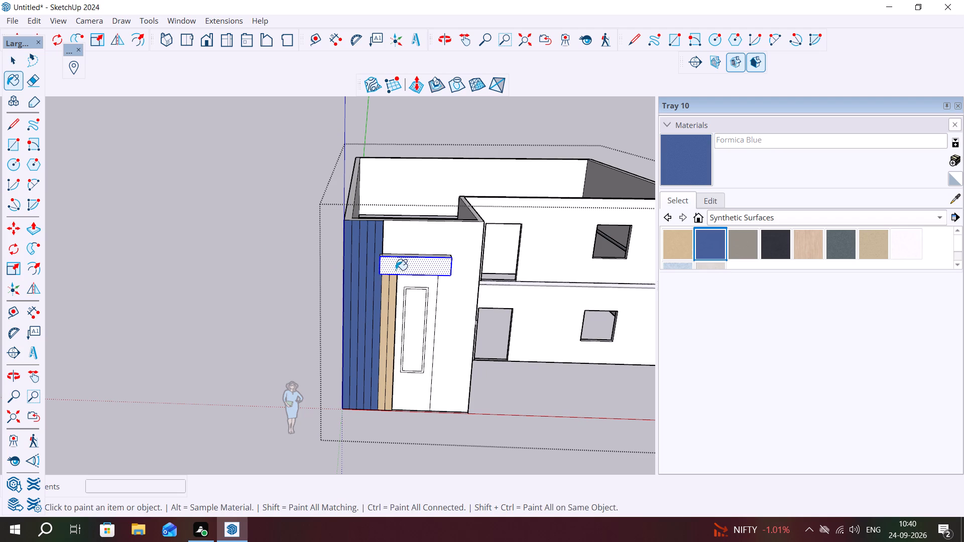
left_click(396, 270)
Paint the projecting box's top faces and its end face beside the blue strips with Formica Blue.
middle_click_drag(406, 252, 443, 309)
scroll(423, 293, "up", 4)
scroll(446, 313, "down", 1)
scroll(446, 313, "up", 5)
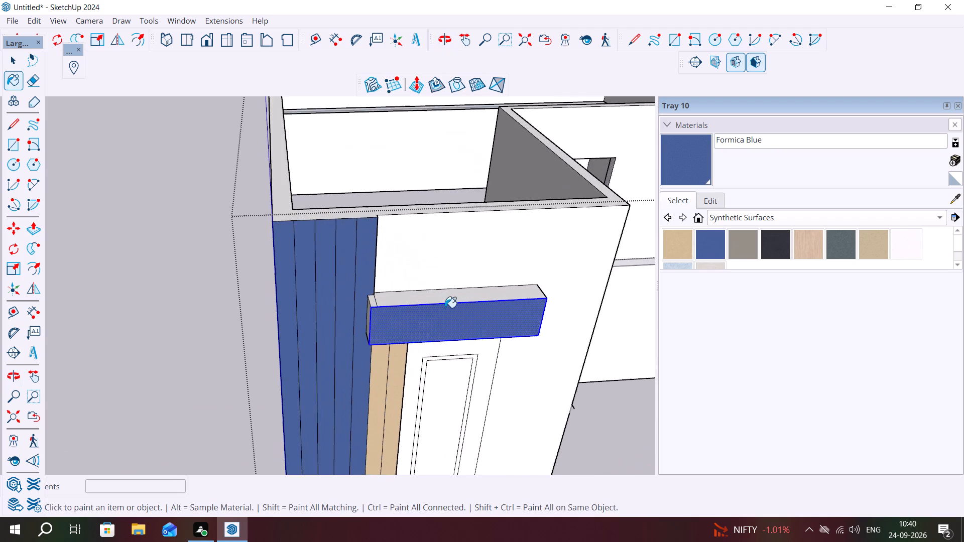
scroll(445, 308, "up", 5)
left_click(436, 296)
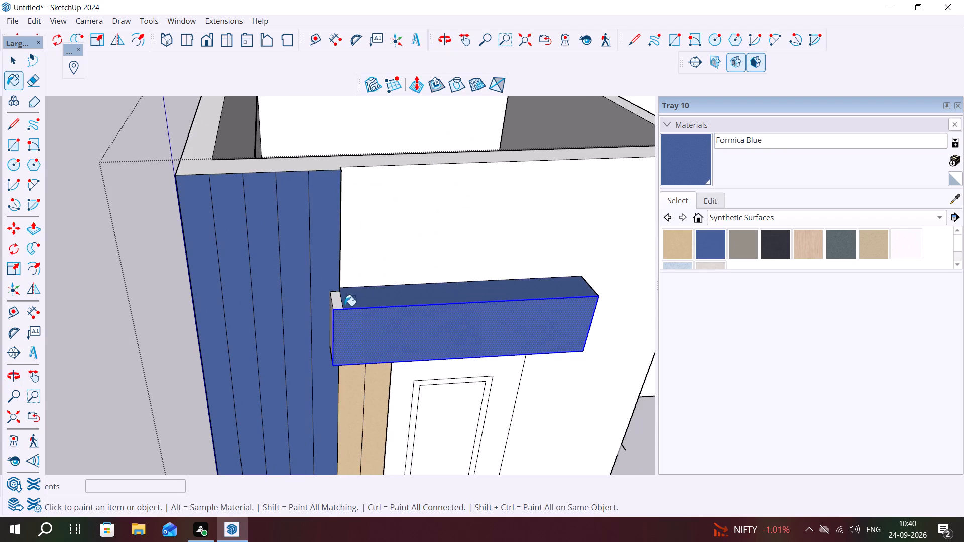
left_click(337, 306)
middle_click_drag(326, 313, 450, 275)
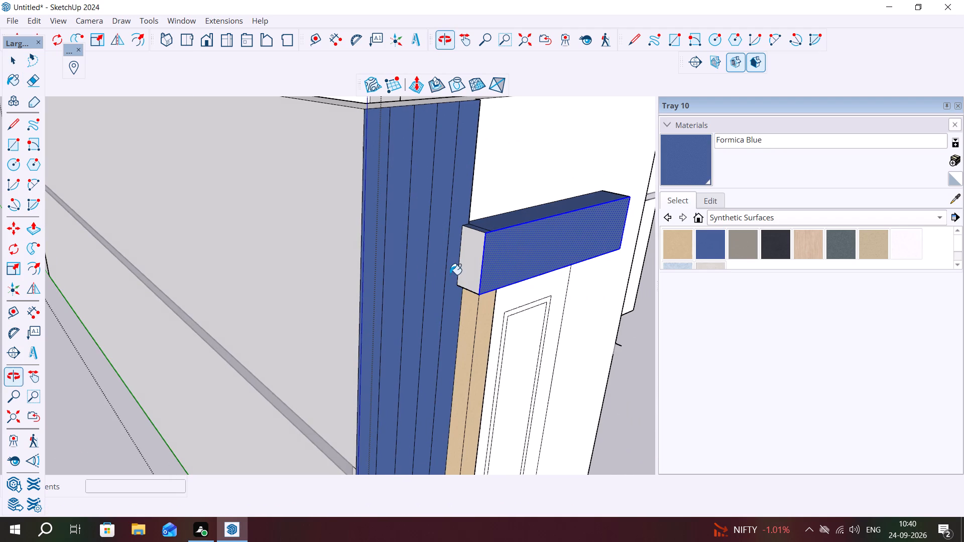
left_click(478, 267)
Paint the projecting box's underside faces and its other end face, away from the blue strips, with Formica Blue.
scroll(469, 279, "down", 3)
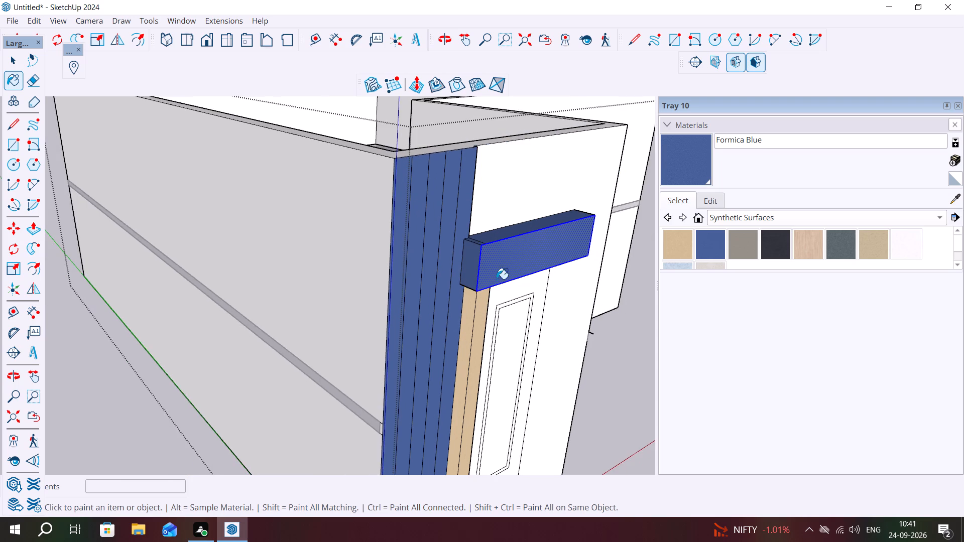
middle_click_drag(498, 279, 403, 146)
middle_click_drag(397, 158, 396, 120)
scroll(396, 120, "up", 1)
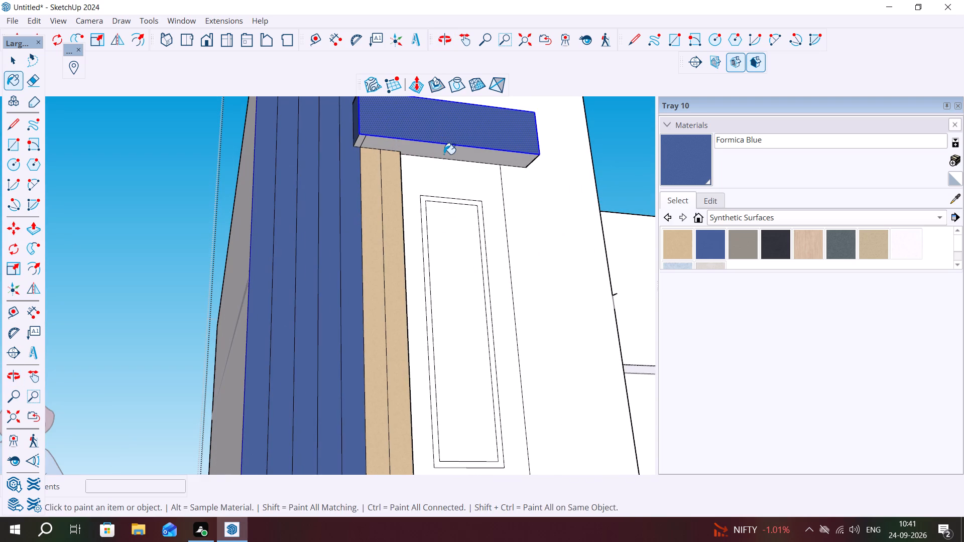
left_click(444, 154)
scroll(343, 148, "up", 4)
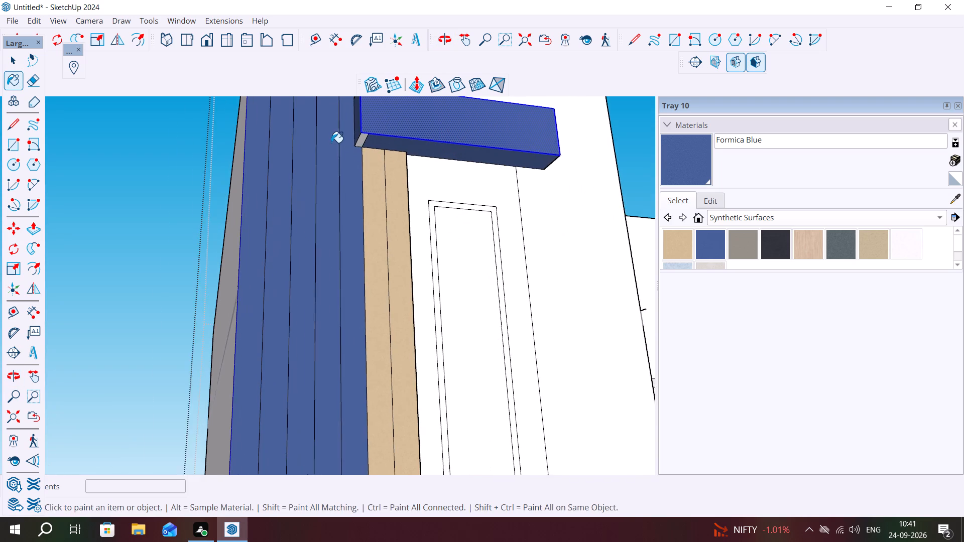
scroll(331, 143, "up", 4)
left_click(392, 139)
scroll(354, 186, "down", 8)
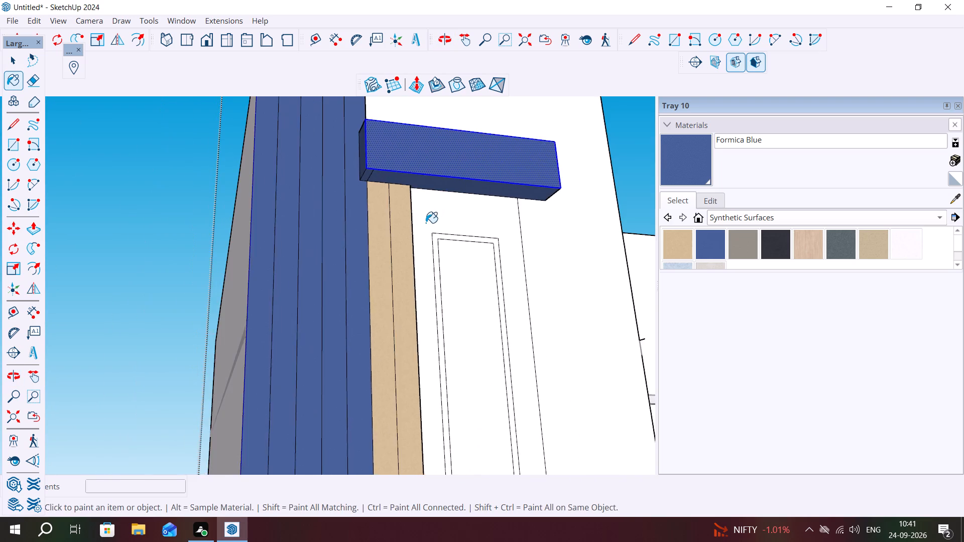
scroll(426, 223, "down", 3)
middle_click_drag(432, 213, 259, 340)
middle_click_drag(529, 182, 444, 249)
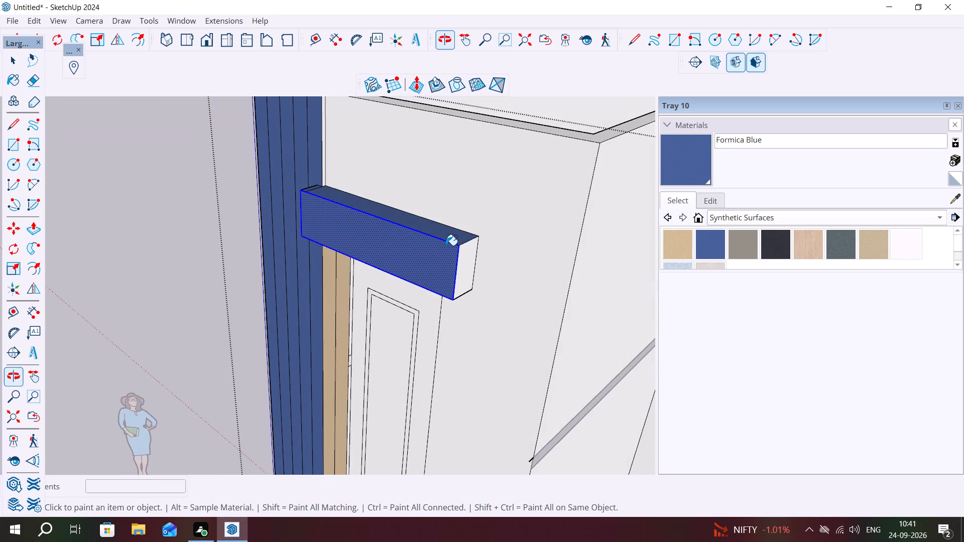
left_click(463, 263)
Push/pull the small top face at the projecting box's blue-strip end by about 1/16".
middle_click_drag(364, 213, 549, 377)
scroll(519, 347, "up", 1)
scroll(348, 246, "up", 3)
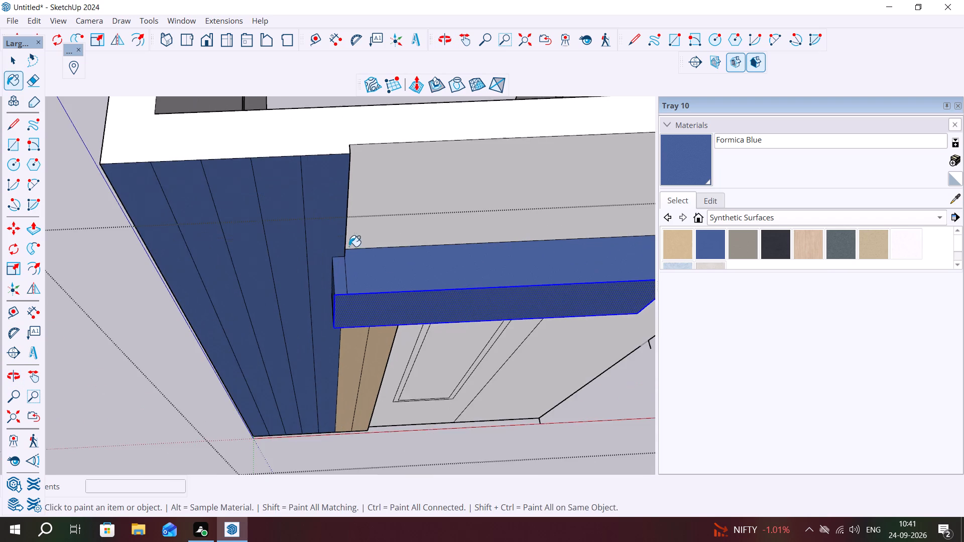
scroll(349, 246, "up", 4)
key("Escape")
key("space")
left_click(344, 279)
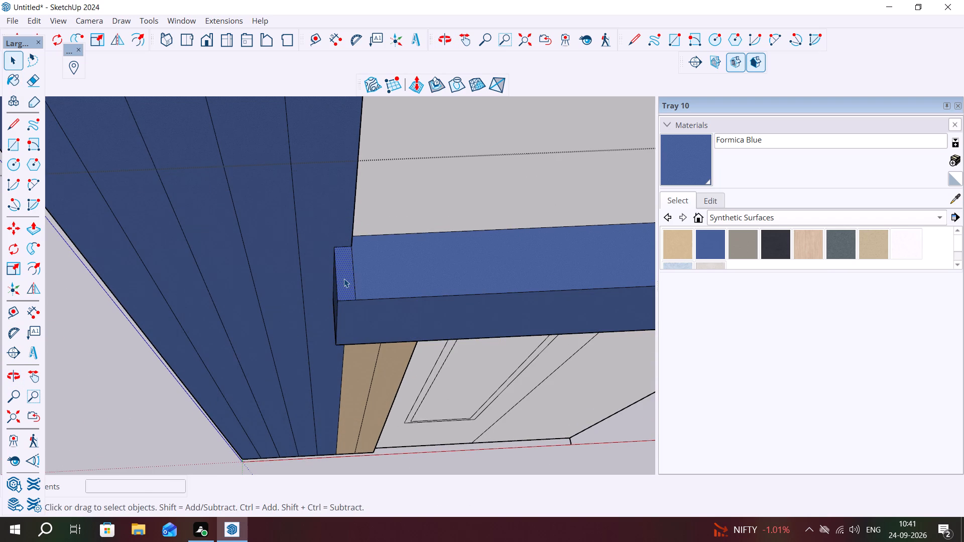
key("p")
left_click(344, 279)
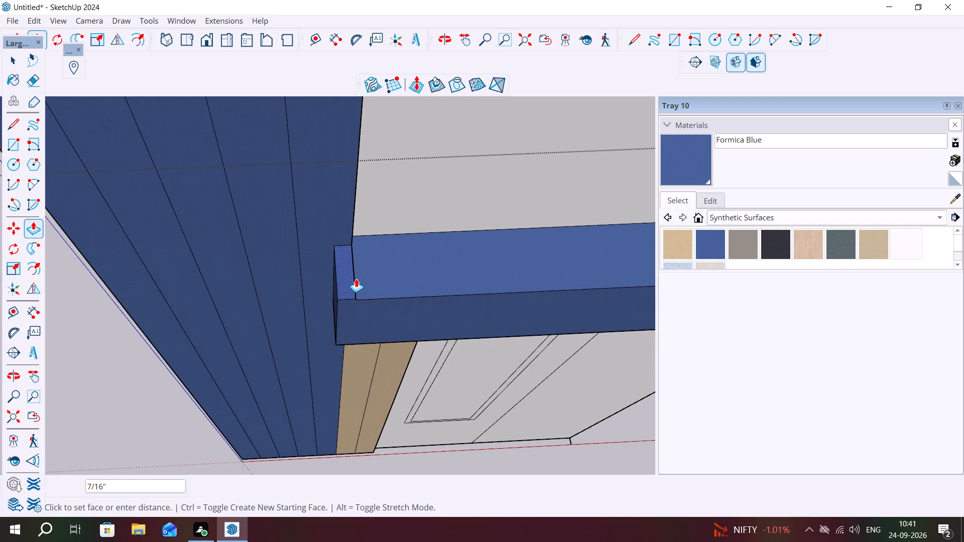
scroll(365, 281, "up", 3)
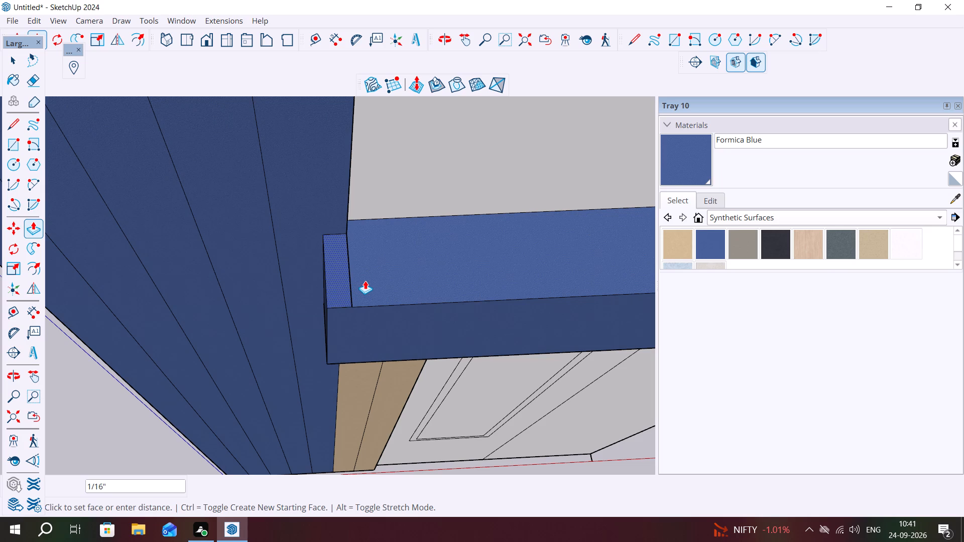
left_click(365, 281)
scroll(352, 284, "up", 3)
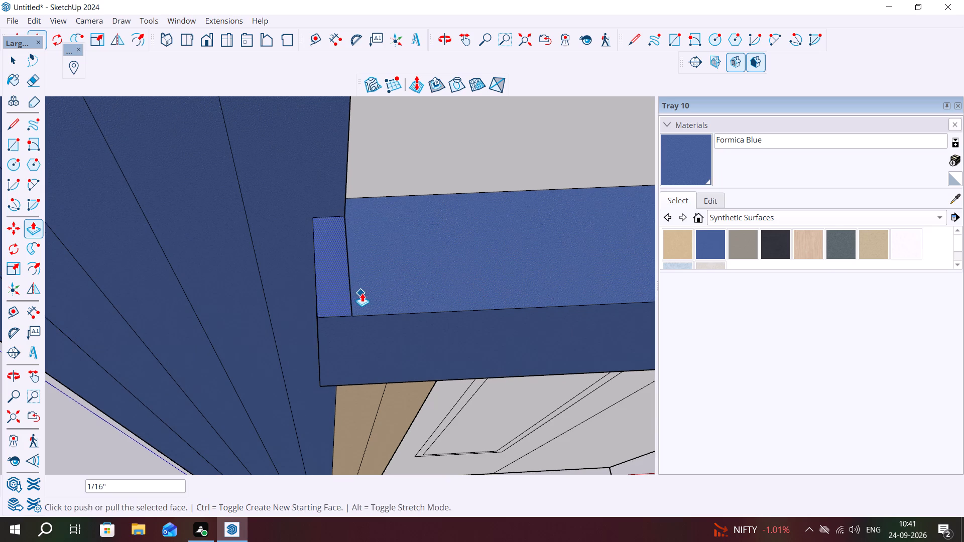
key("Escape")
key("space")
Examine the painted strips and projecting box on the front facade from several angles, up close and with the whole building in view.
scroll(324, 322, "down", 5)
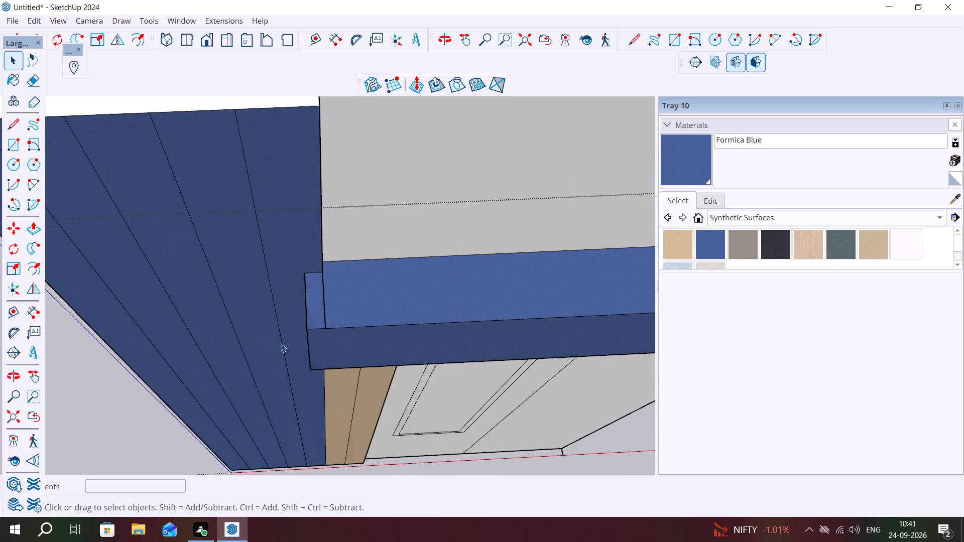
scroll(281, 343, "down", 4)
scroll(282, 343, "up", 1)
scroll(282, 343, "down", 1)
scroll(283, 343, "up", 1)
middle_click_drag(391, 344, 351, 245)
scroll(365, 356, "down", 7)
scroll(340, 356, "up", 1)
scroll(340, 356, "down", 5)
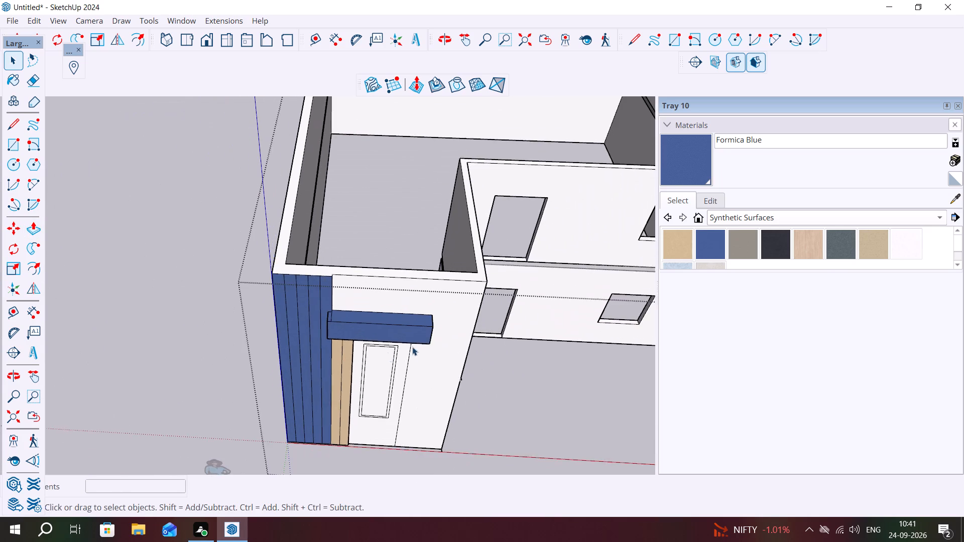
middle_click_drag(411, 345, 404, 272)
scroll(416, 291, "up", 2)
scroll(361, 283, "up", 4)
middle_click_drag(371, 297, 389, 283)
scroll(332, 293, "down", 10)
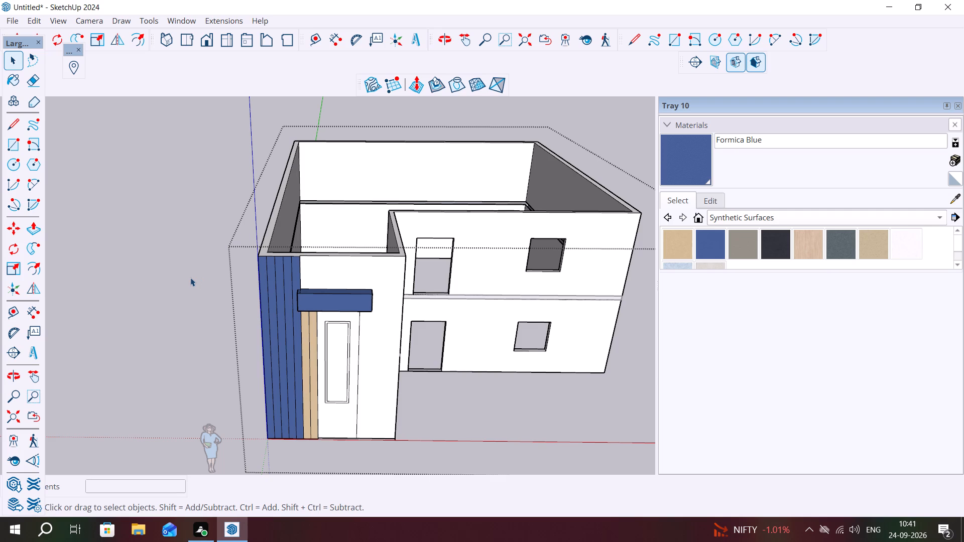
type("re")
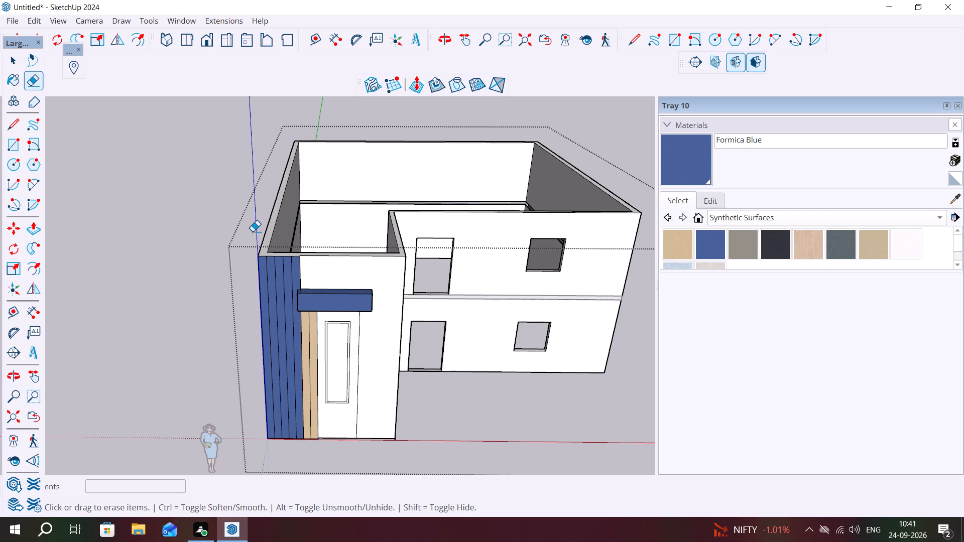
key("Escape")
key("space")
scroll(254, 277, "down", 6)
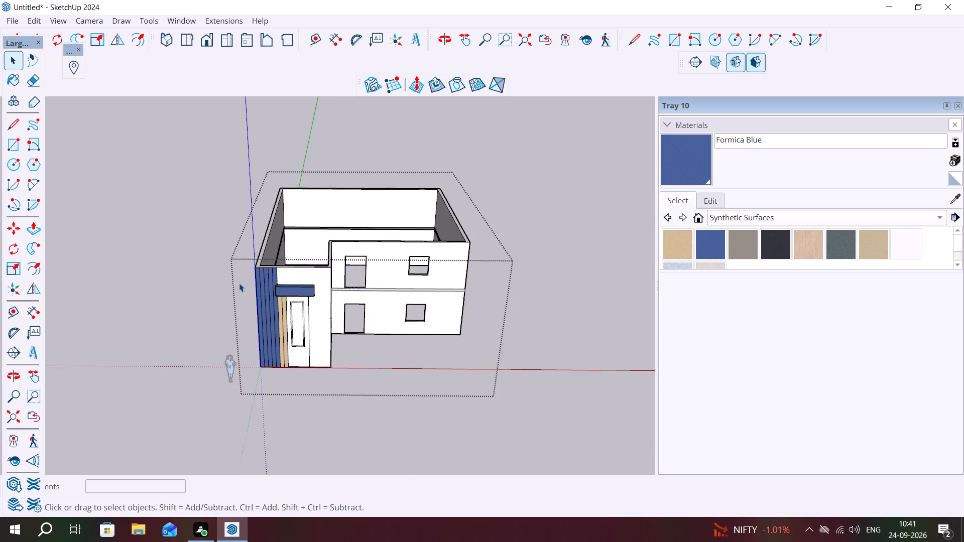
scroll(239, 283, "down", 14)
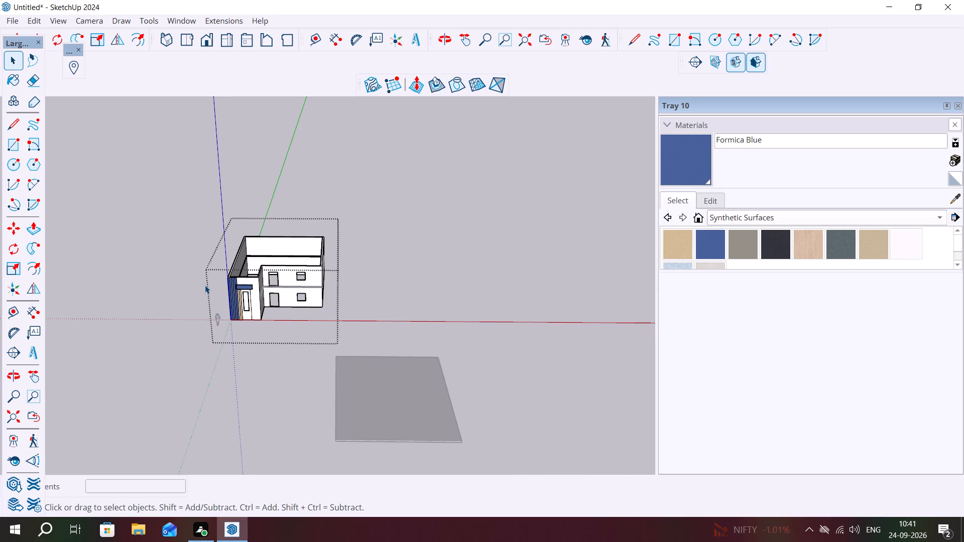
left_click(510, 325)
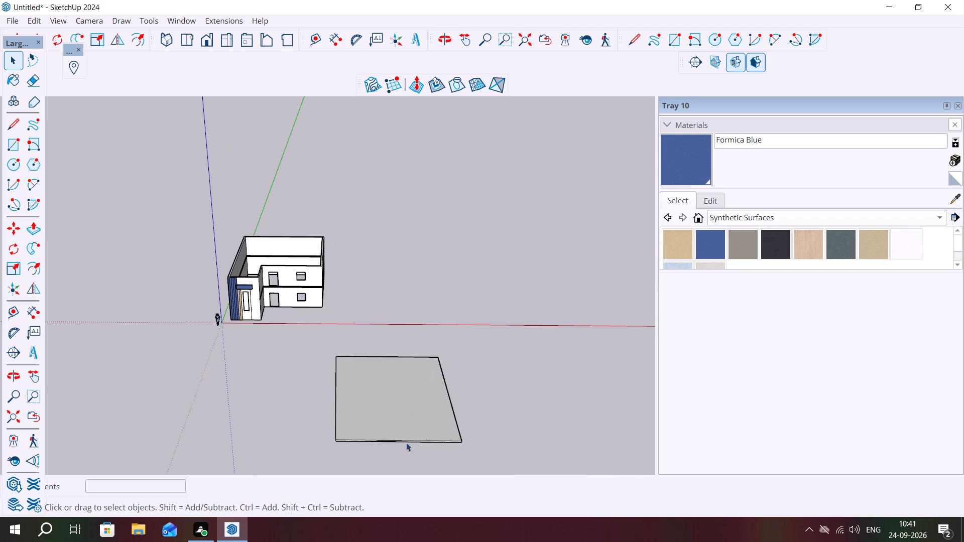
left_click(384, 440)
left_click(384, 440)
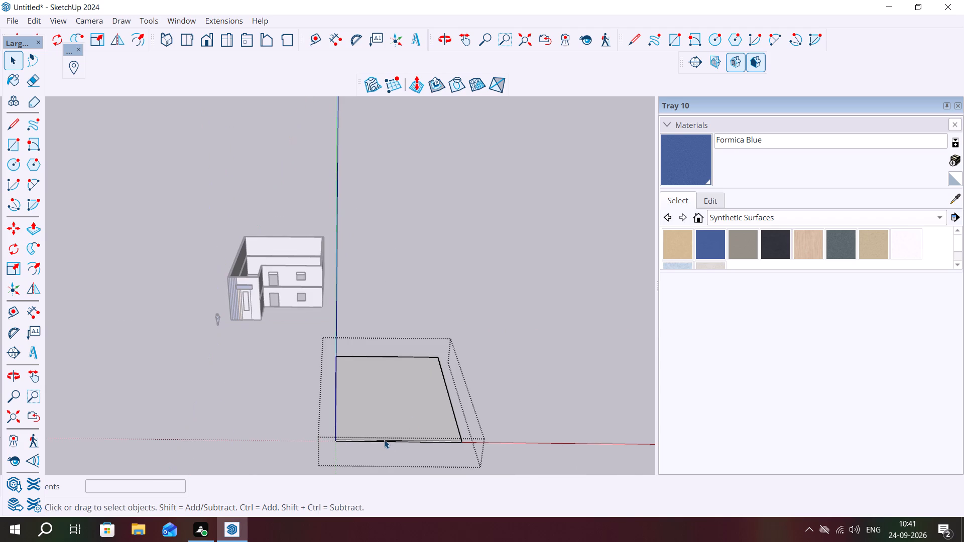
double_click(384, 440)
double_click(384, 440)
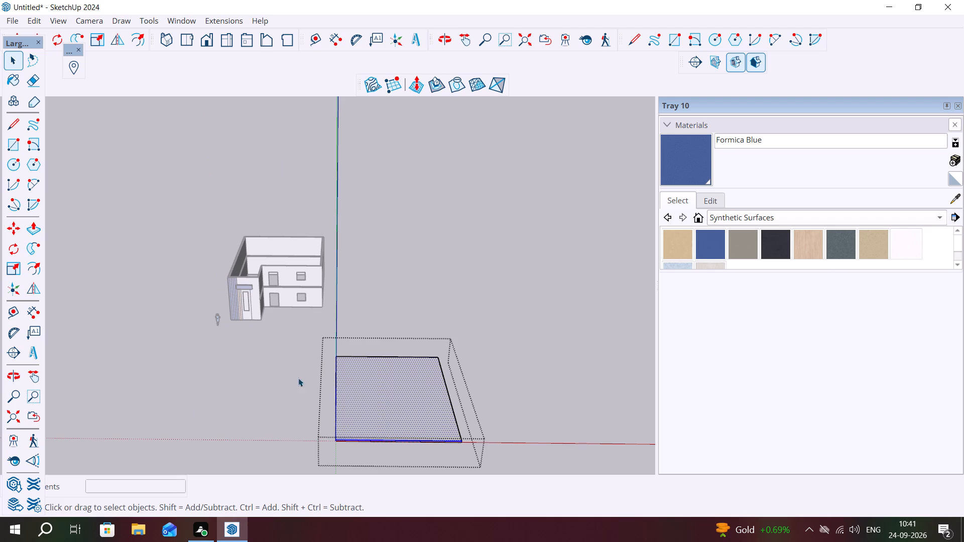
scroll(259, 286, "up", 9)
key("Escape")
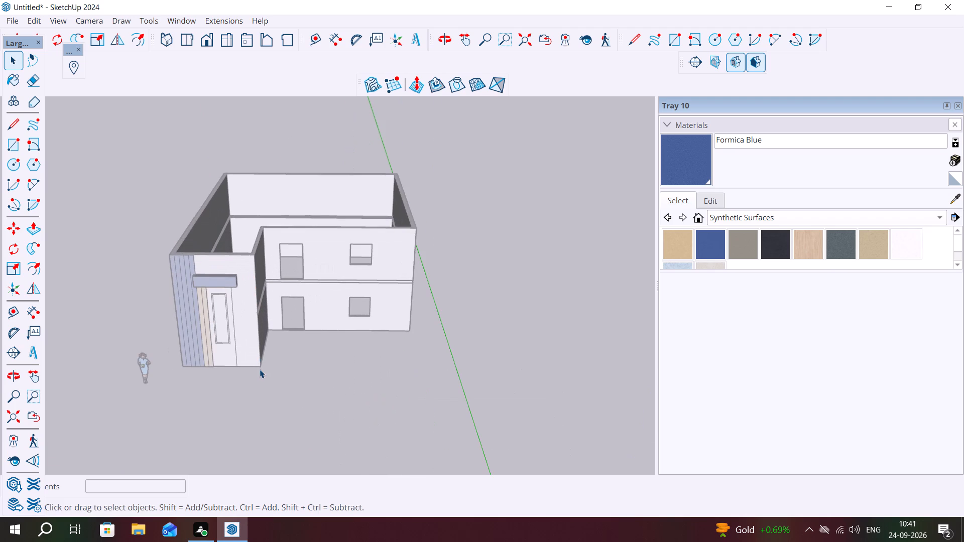
Examine the building's base and open underside from below, and its position relative to the separate flat slab.
left_click(260, 369)
double_click(260, 366)
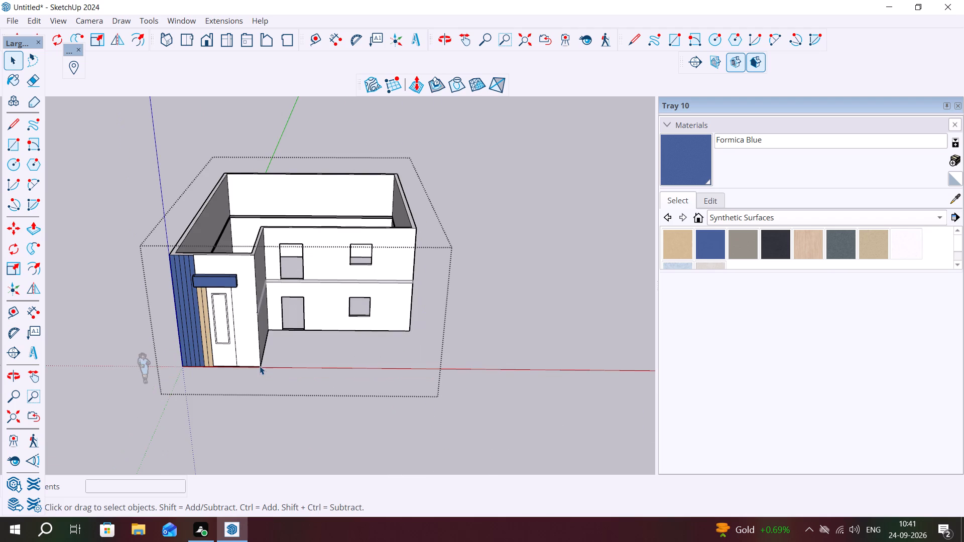
middle_click_drag(257, 365, 242, 278)
scroll(242, 277, "up", 1)
scroll(244, 367, "up", 9)
middle_click_drag(254, 343, 254, 314)
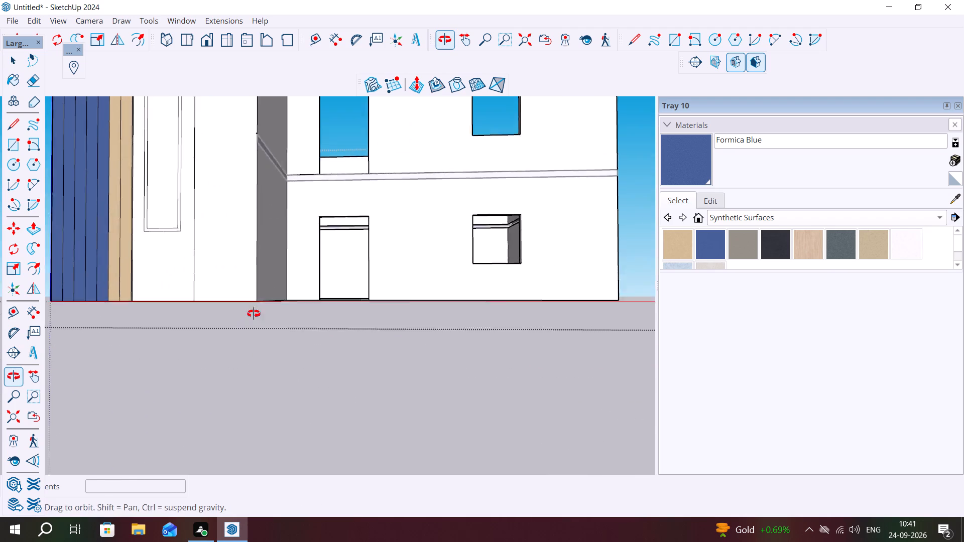
middle_click_drag(254, 314, 259, 303)
middle_click_drag(272, 291, 277, 259)
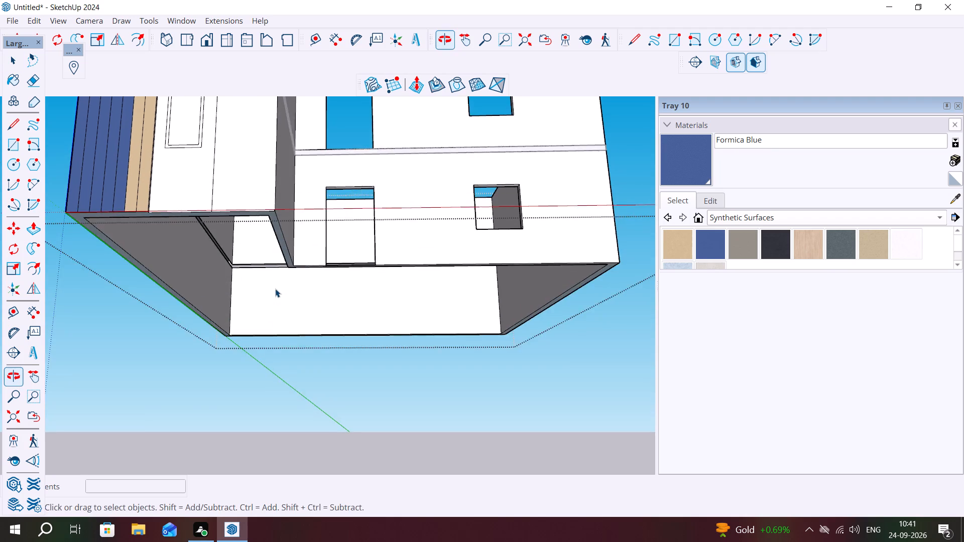
scroll(275, 289, "down", 16)
middle_click_drag(319, 290, 363, 426)
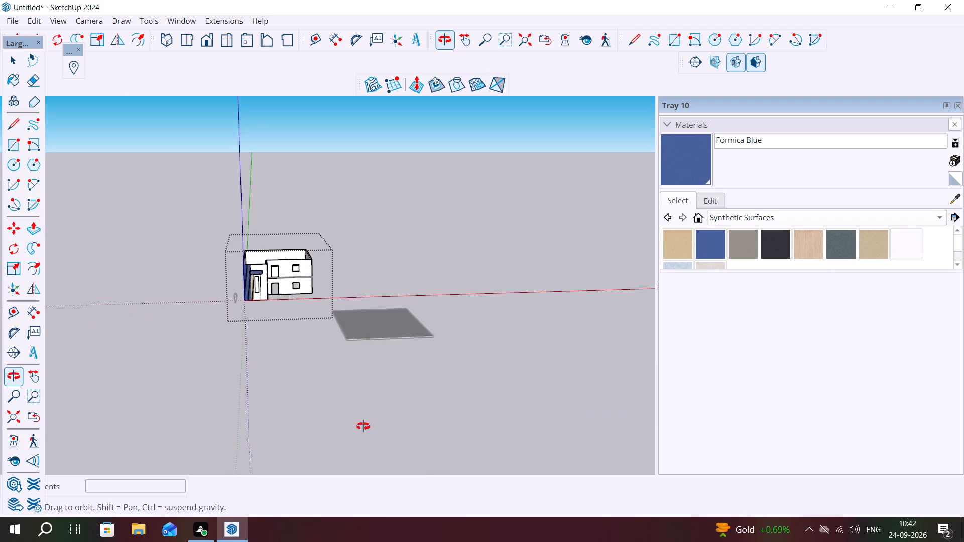
middle_click_drag(363, 426, 368, 433)
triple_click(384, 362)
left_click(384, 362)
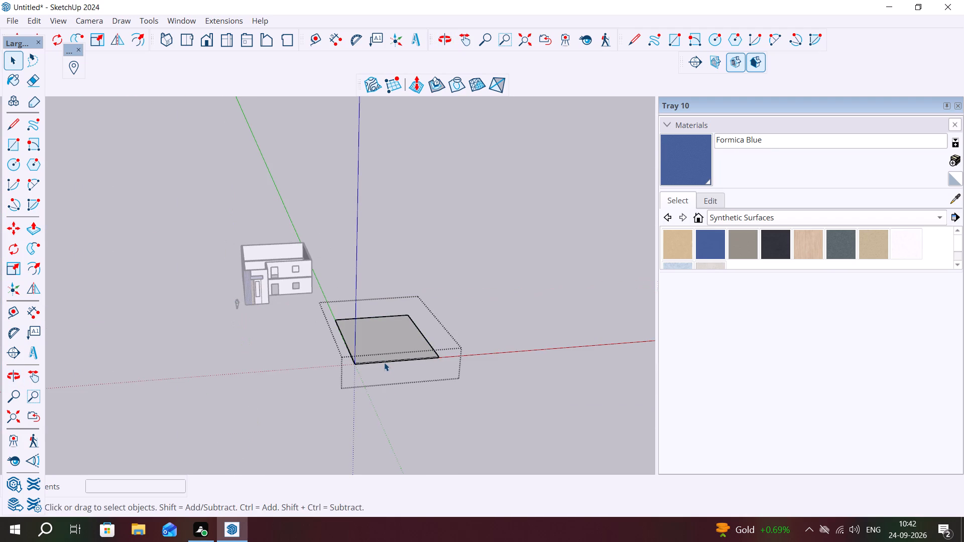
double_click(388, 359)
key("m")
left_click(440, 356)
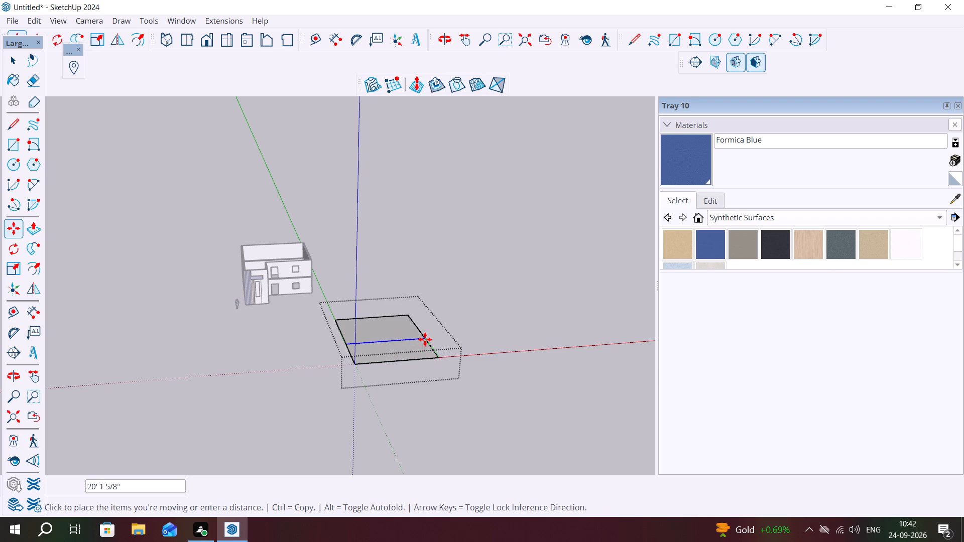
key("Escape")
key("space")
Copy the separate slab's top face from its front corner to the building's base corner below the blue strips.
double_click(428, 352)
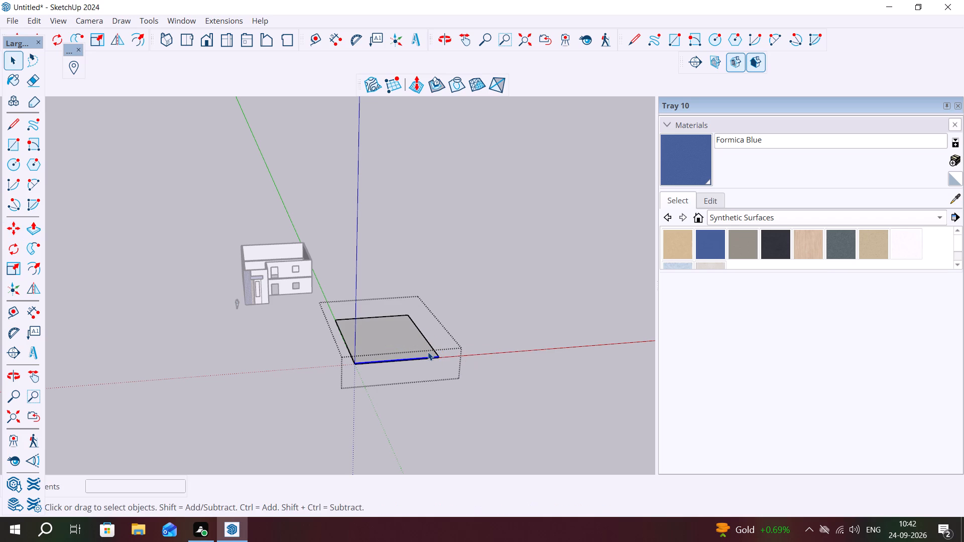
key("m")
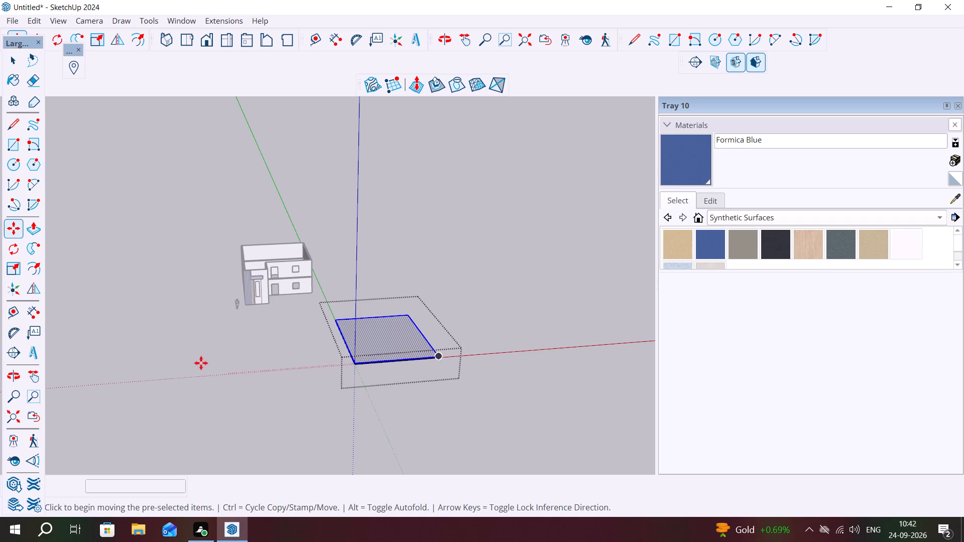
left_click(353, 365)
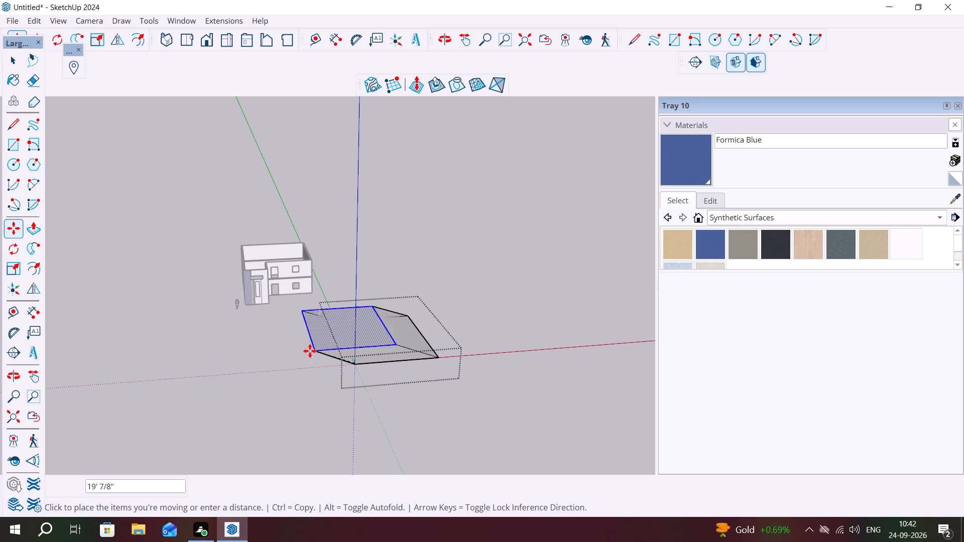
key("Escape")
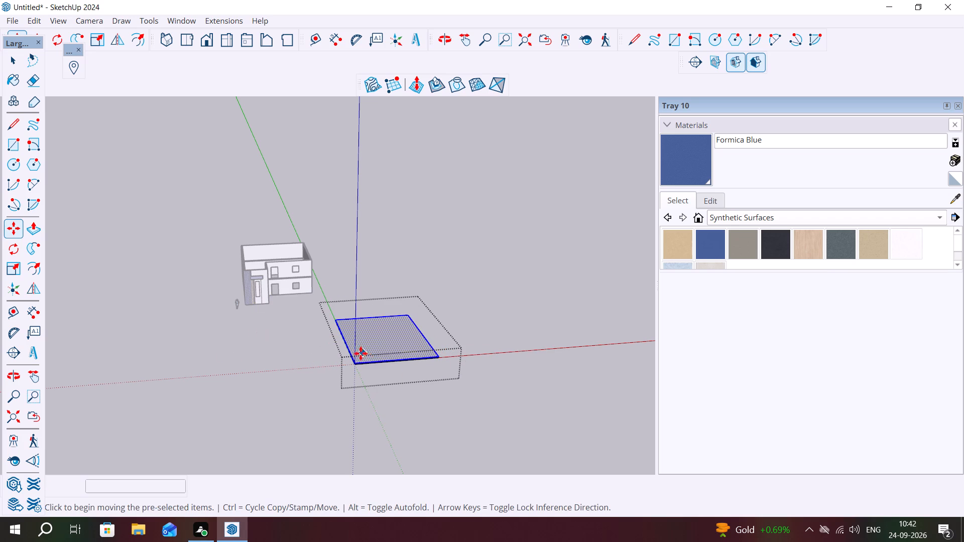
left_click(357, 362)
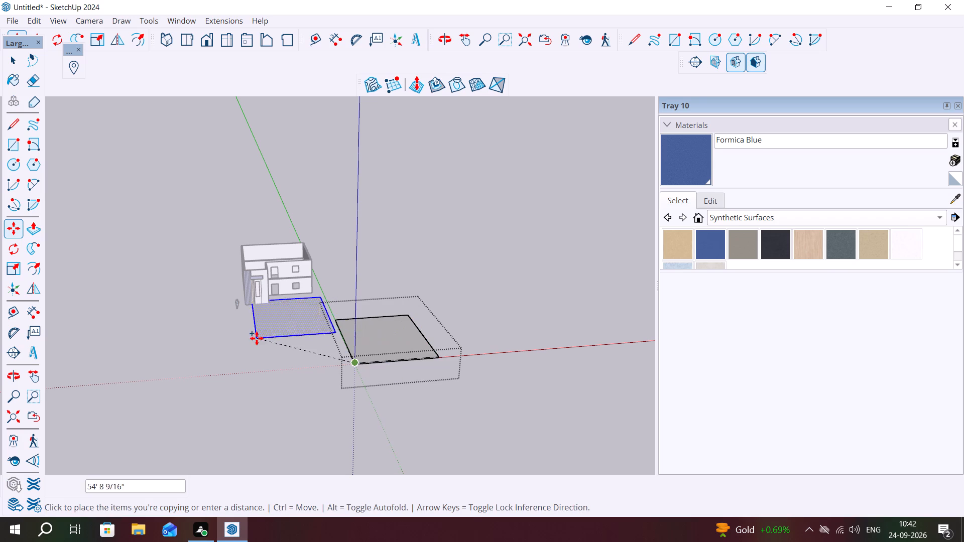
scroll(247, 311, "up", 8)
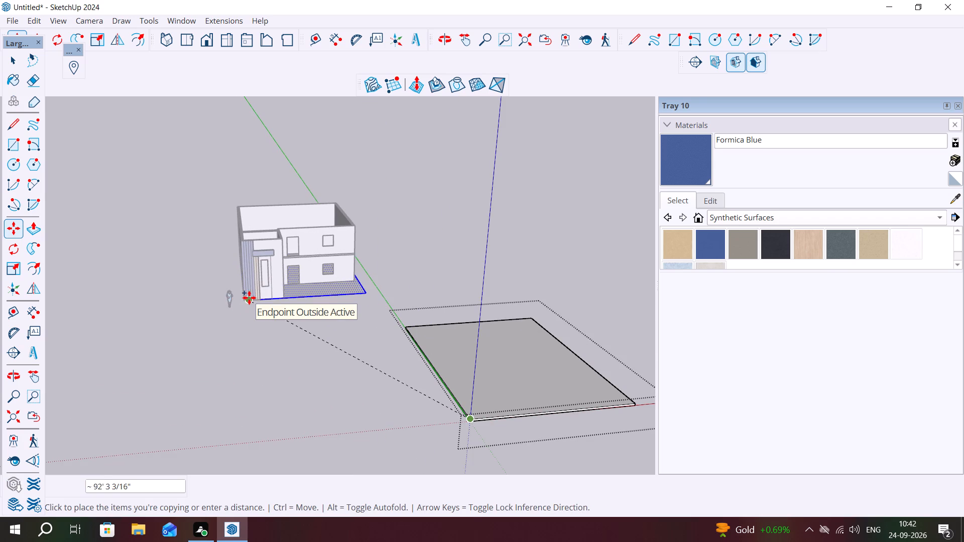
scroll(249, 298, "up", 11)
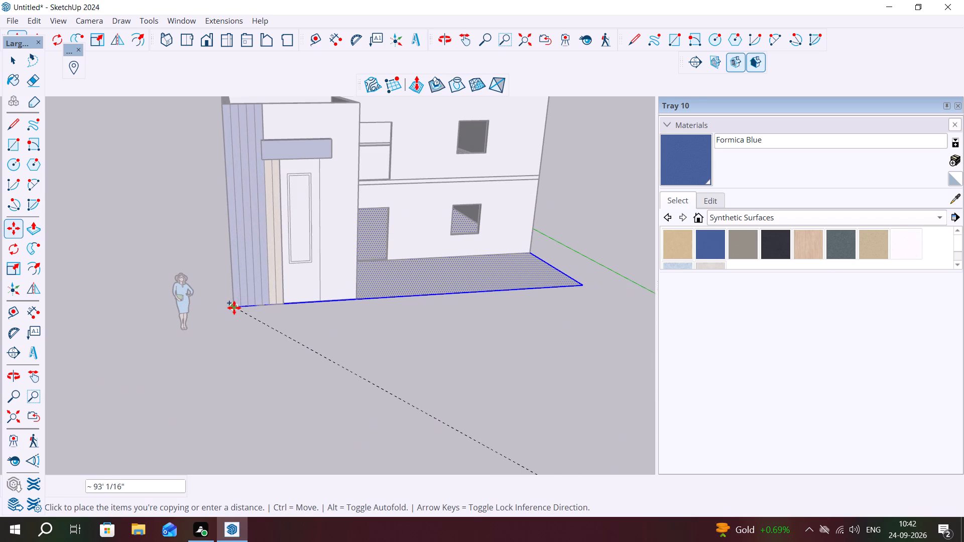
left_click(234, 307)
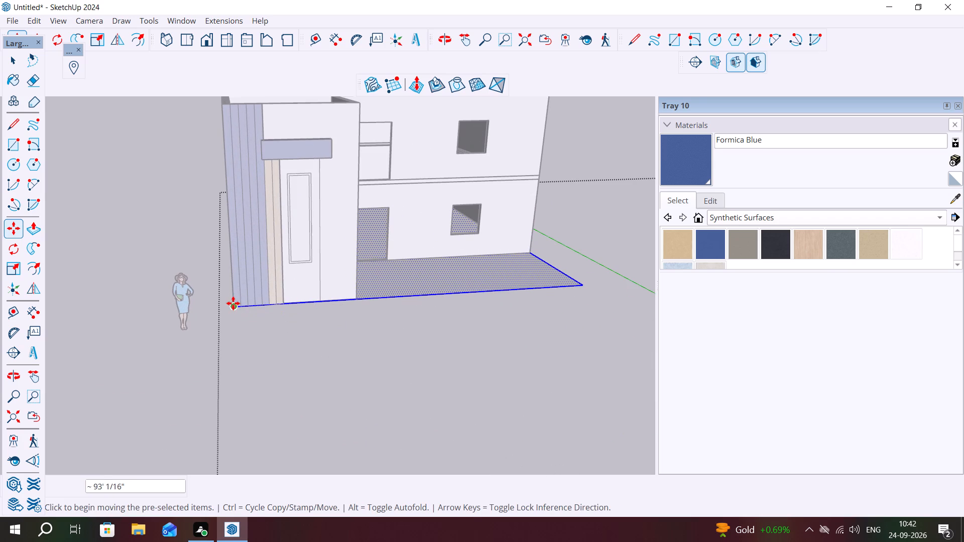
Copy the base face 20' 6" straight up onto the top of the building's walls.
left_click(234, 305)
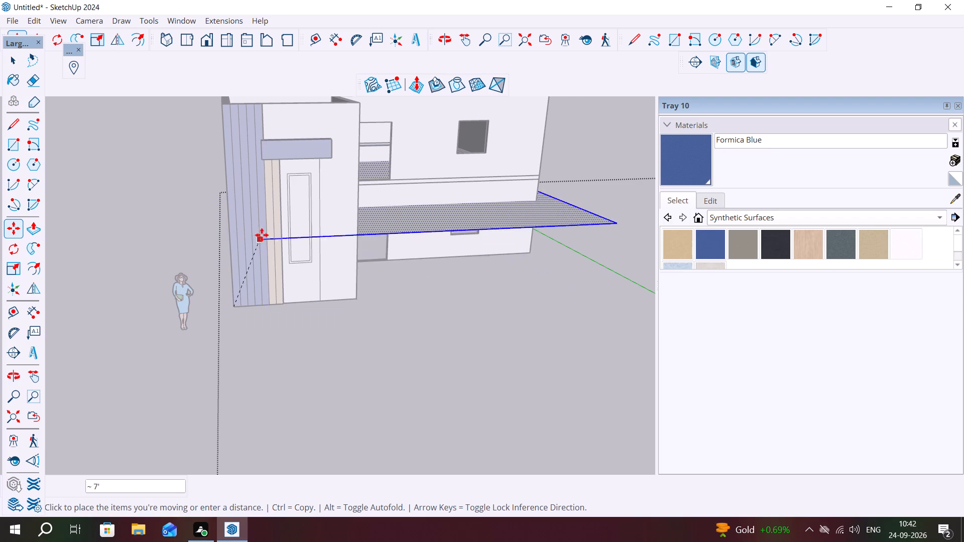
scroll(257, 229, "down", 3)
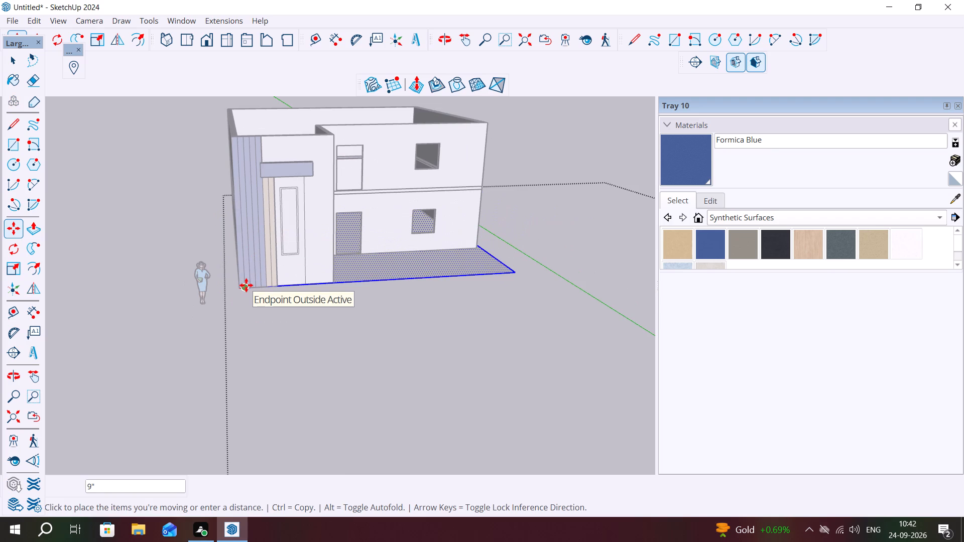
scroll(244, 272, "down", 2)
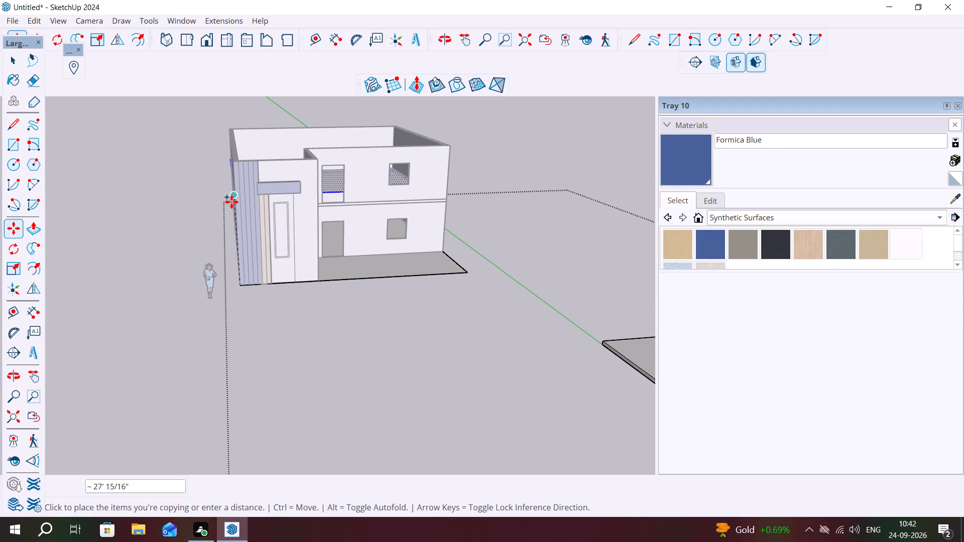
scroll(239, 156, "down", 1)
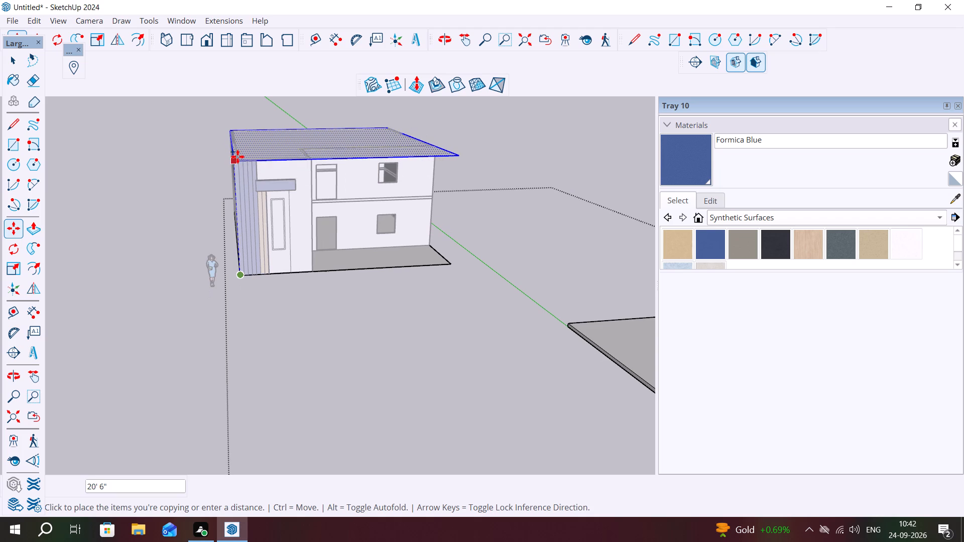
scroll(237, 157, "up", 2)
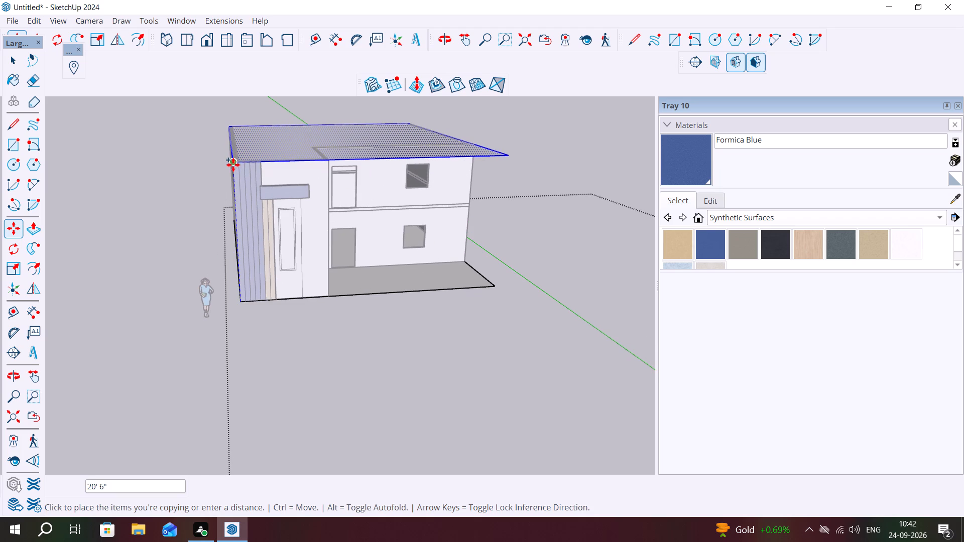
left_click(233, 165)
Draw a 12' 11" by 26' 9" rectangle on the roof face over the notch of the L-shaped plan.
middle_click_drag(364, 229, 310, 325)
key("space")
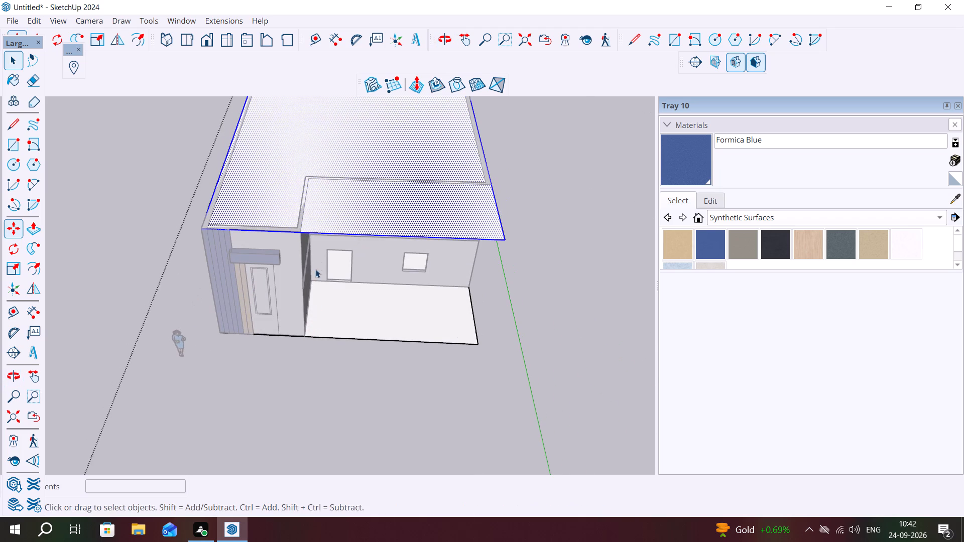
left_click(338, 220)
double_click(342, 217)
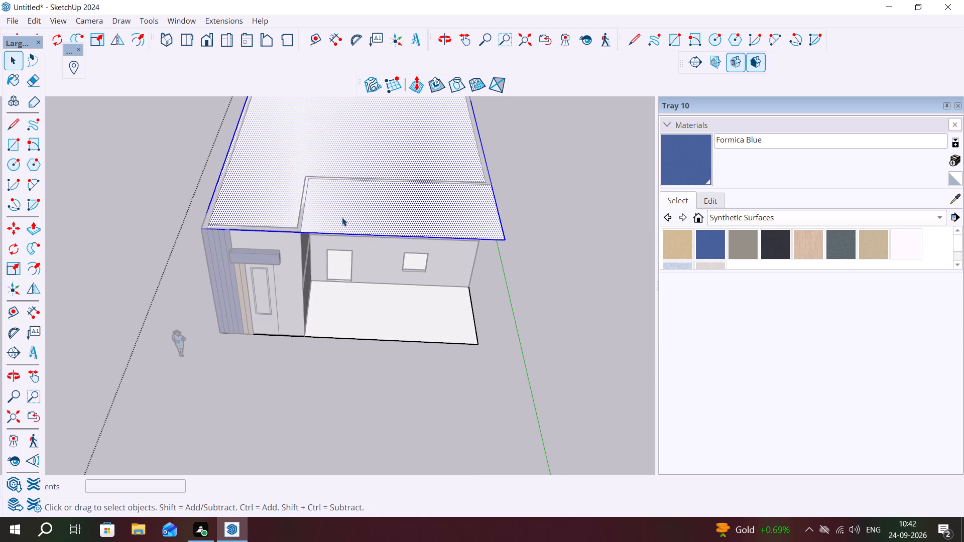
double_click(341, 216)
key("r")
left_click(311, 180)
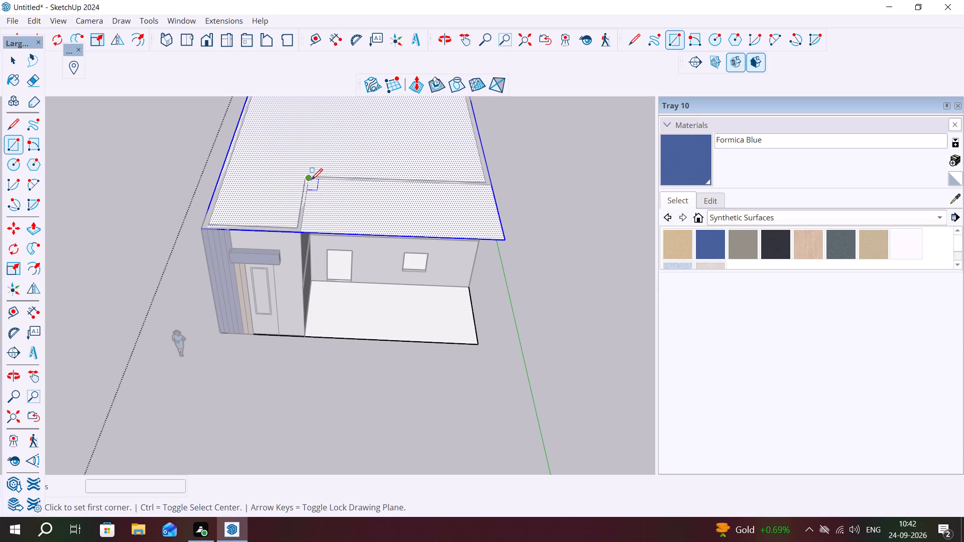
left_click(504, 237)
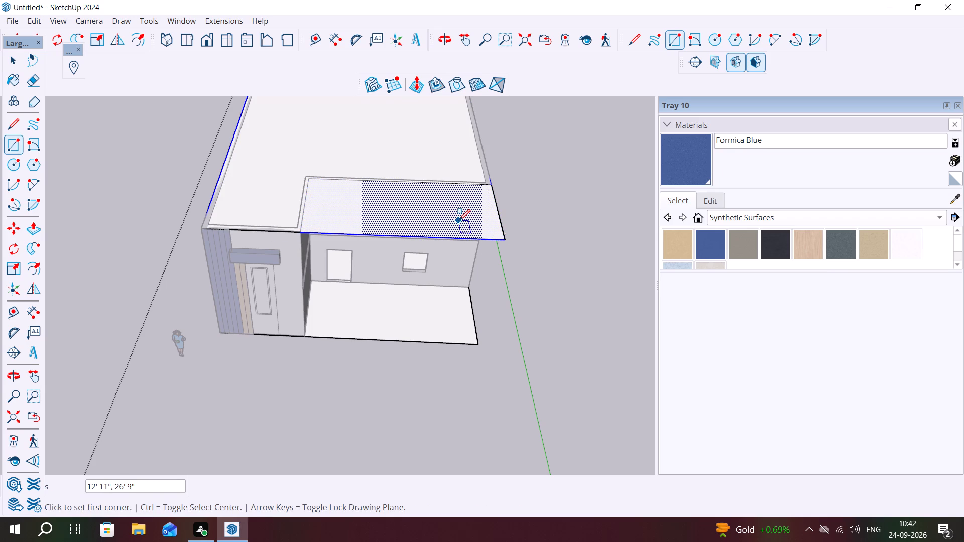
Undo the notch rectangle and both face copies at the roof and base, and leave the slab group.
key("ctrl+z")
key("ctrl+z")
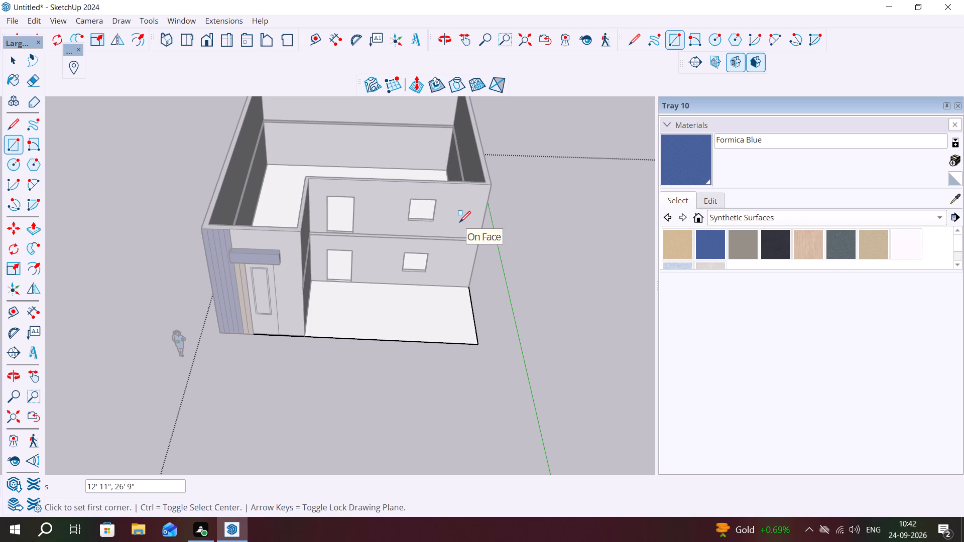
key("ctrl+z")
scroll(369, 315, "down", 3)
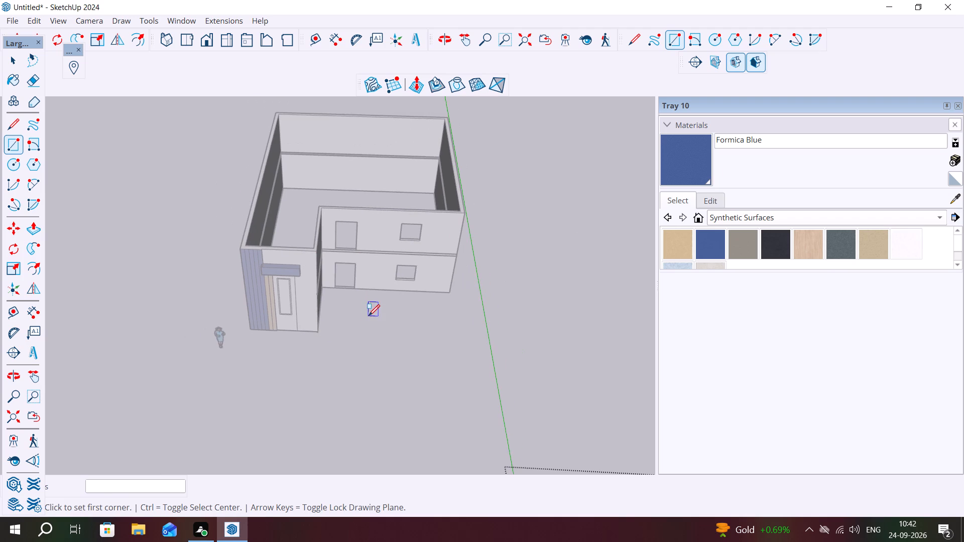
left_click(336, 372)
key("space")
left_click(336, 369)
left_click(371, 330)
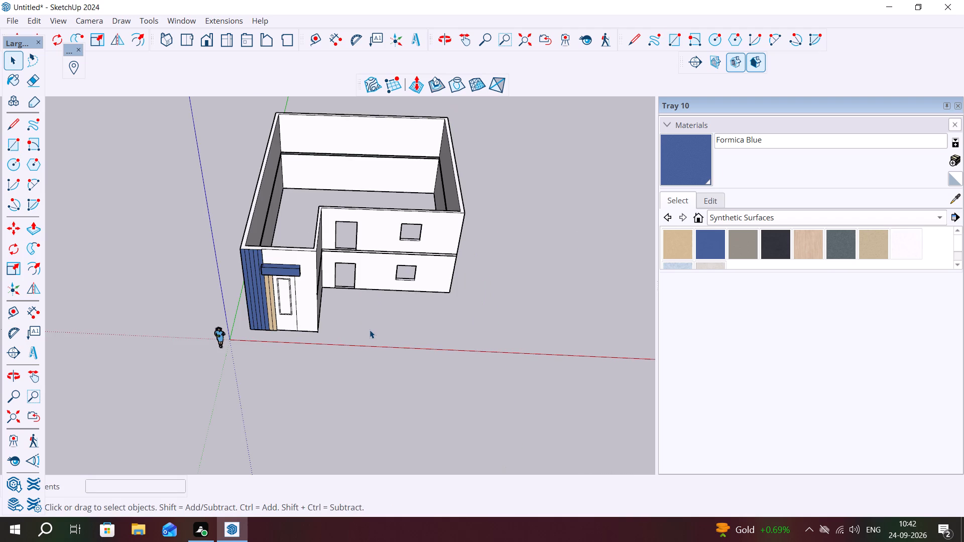
Undo further changes to get back inside the separate slab group.
key("ctrl+z")
key("ctrl+z")
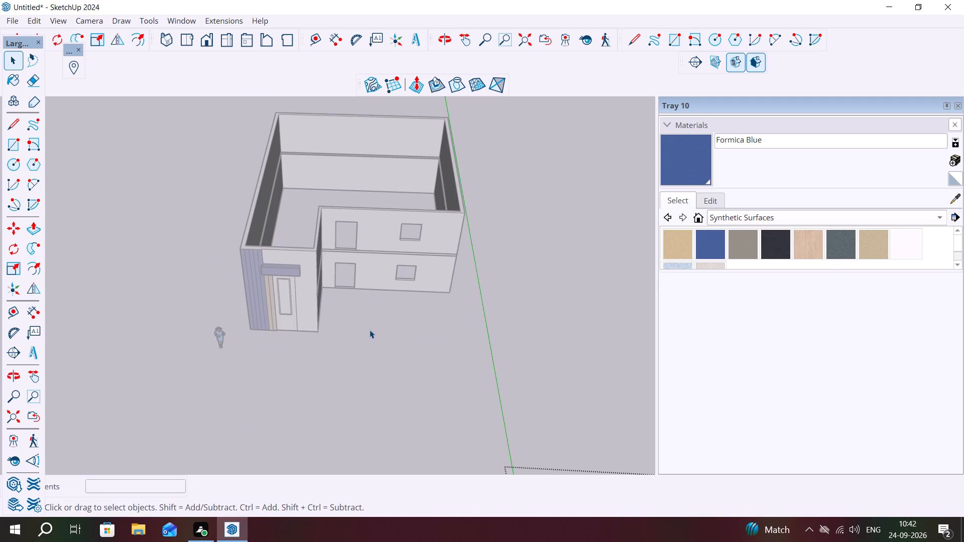
key("ctrl+z")
Copy the whole separate slab, with its thickness, from its front corner to the building's base corner below the blue strips.
scroll(307, 342, "down", 7)
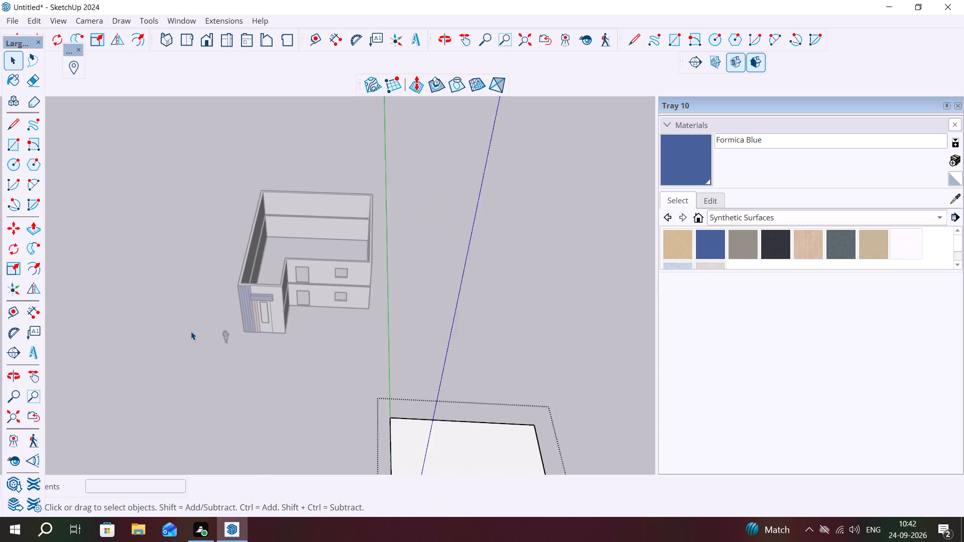
scroll(191, 331, "down", 2)
scroll(200, 336, "up", 1)
scroll(208, 339, "down", 1)
key("space")
left_click(414, 415)
left_click(404, 416)
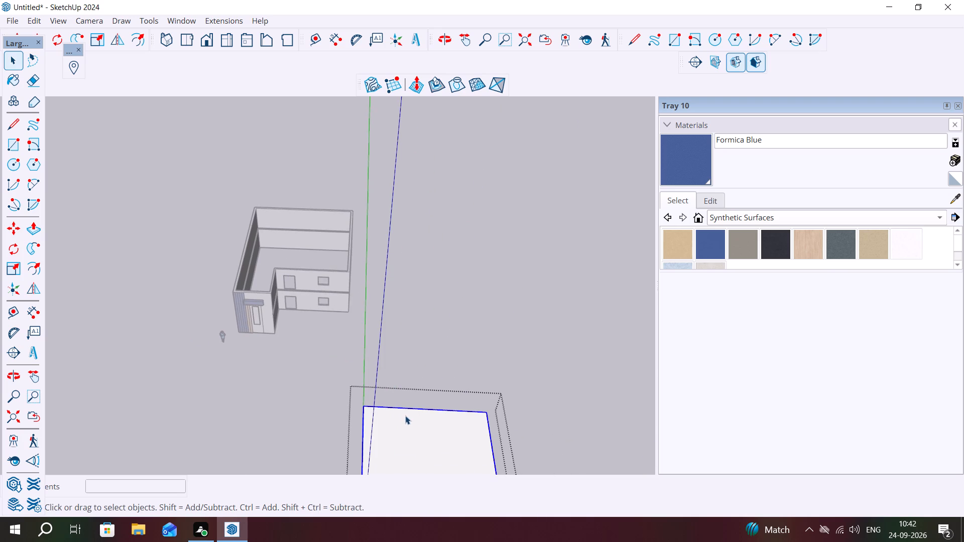
triple_click(405, 416)
scroll(380, 351, "down", 11)
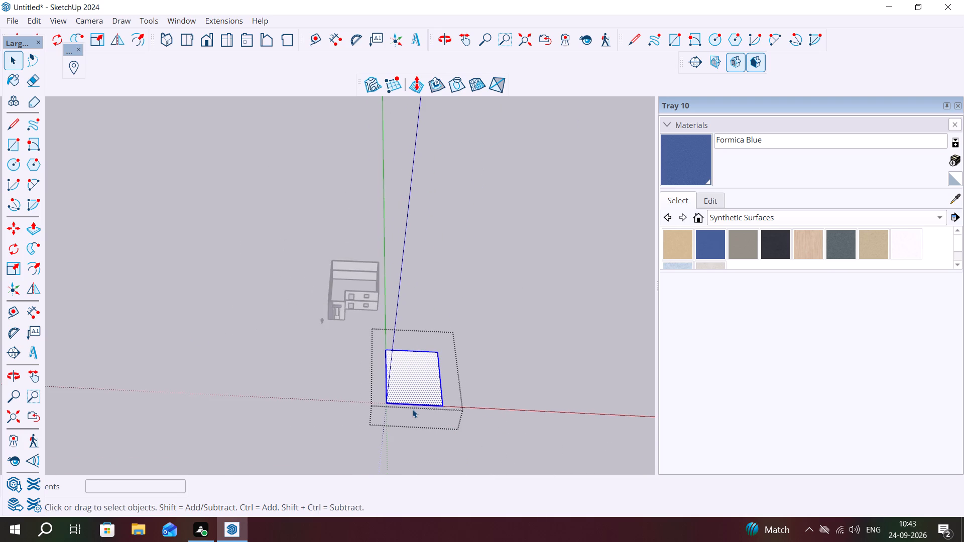
key("m")
left_click(442, 403)
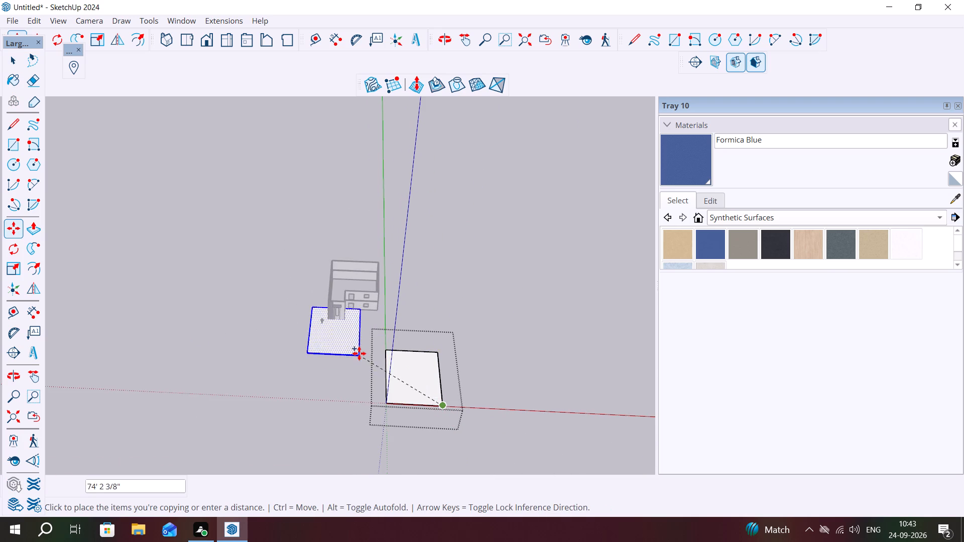
scroll(377, 316, "up", 2)
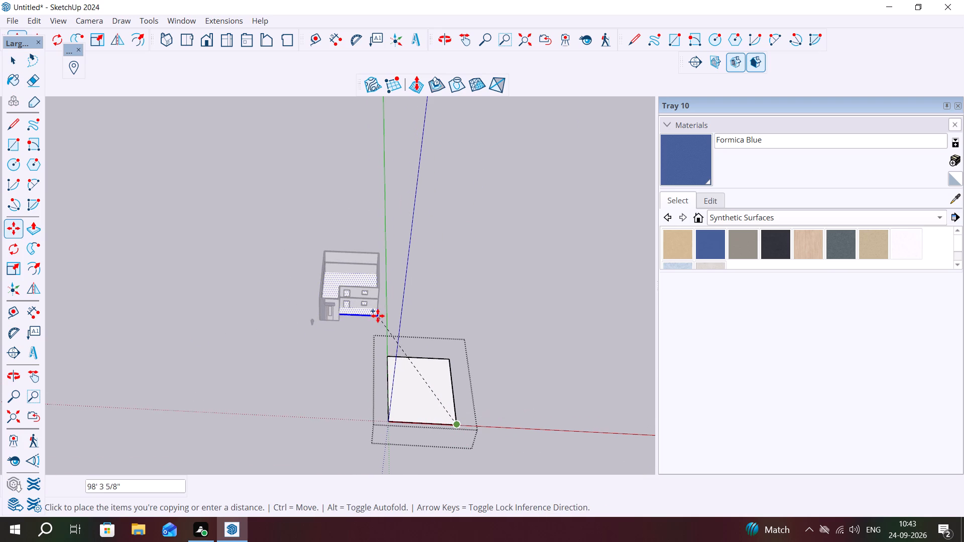
key("Escape")
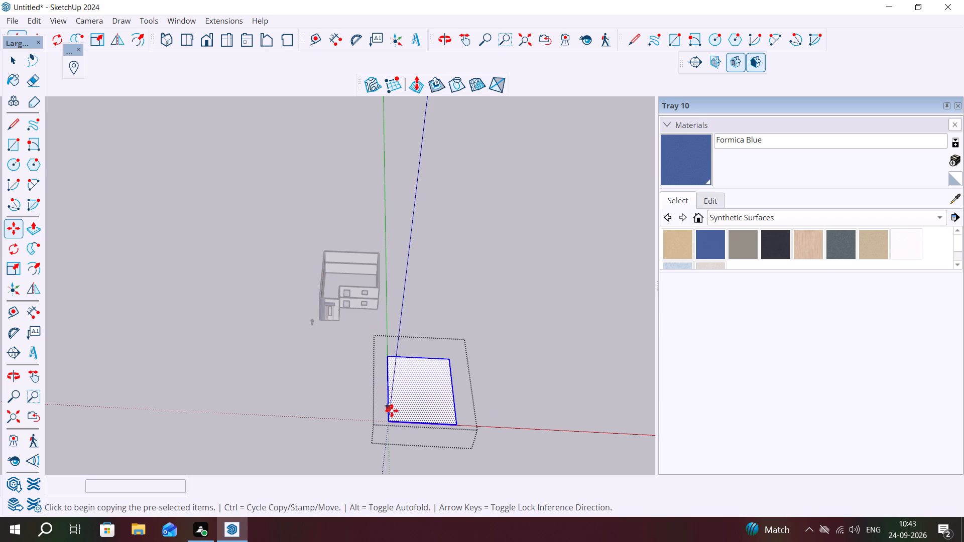
left_click(389, 423)
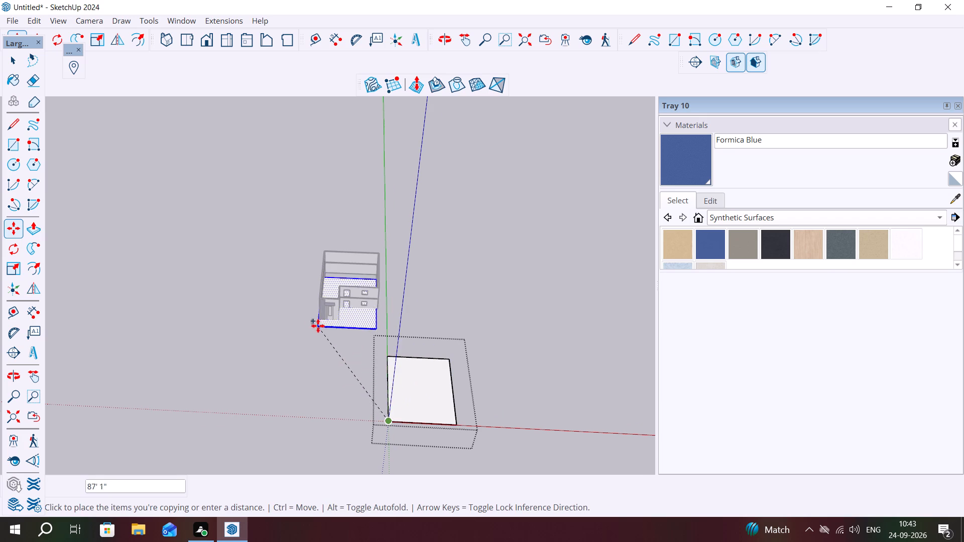
scroll(316, 321, "up", 10)
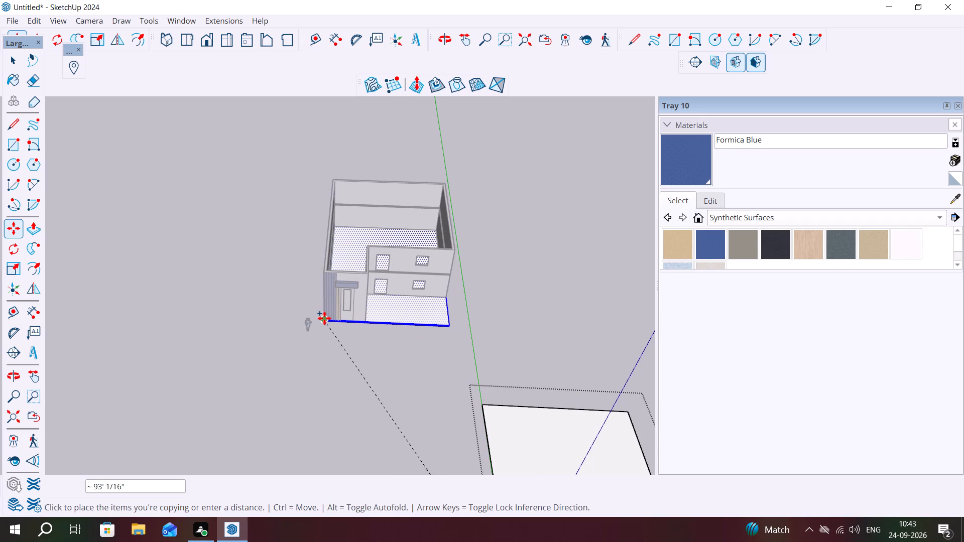
left_click(323, 318)
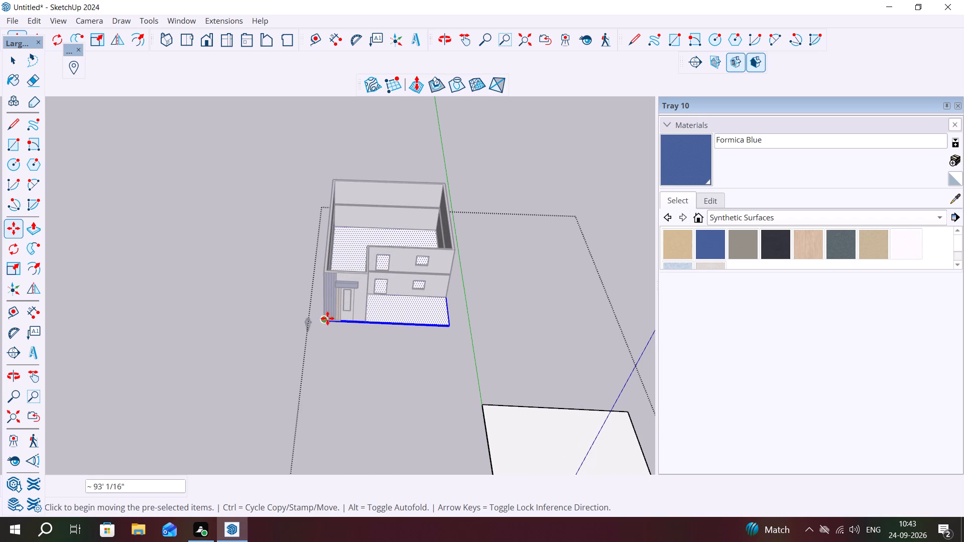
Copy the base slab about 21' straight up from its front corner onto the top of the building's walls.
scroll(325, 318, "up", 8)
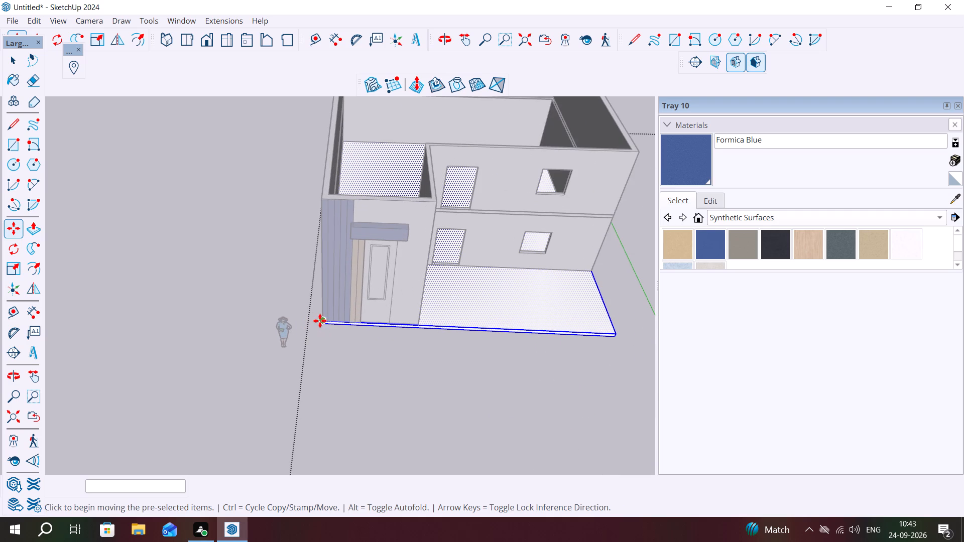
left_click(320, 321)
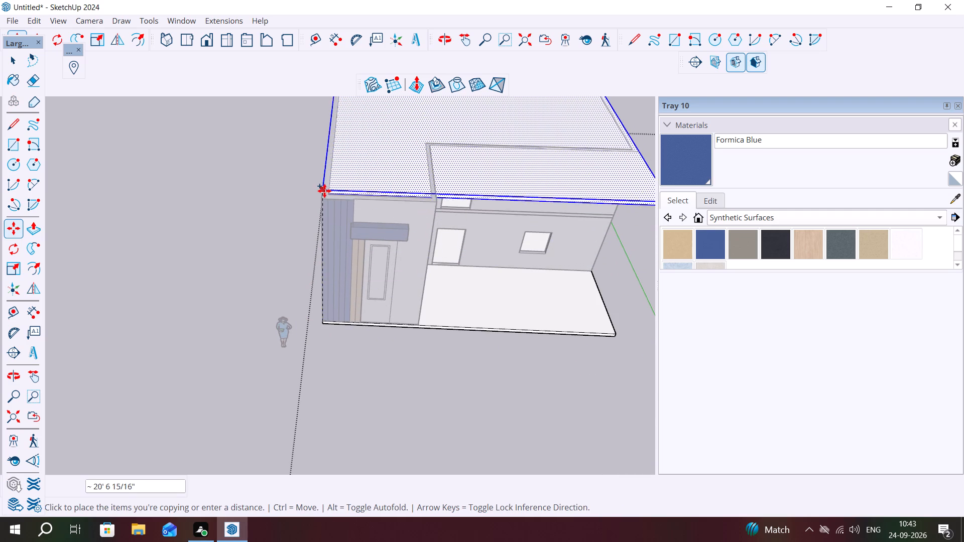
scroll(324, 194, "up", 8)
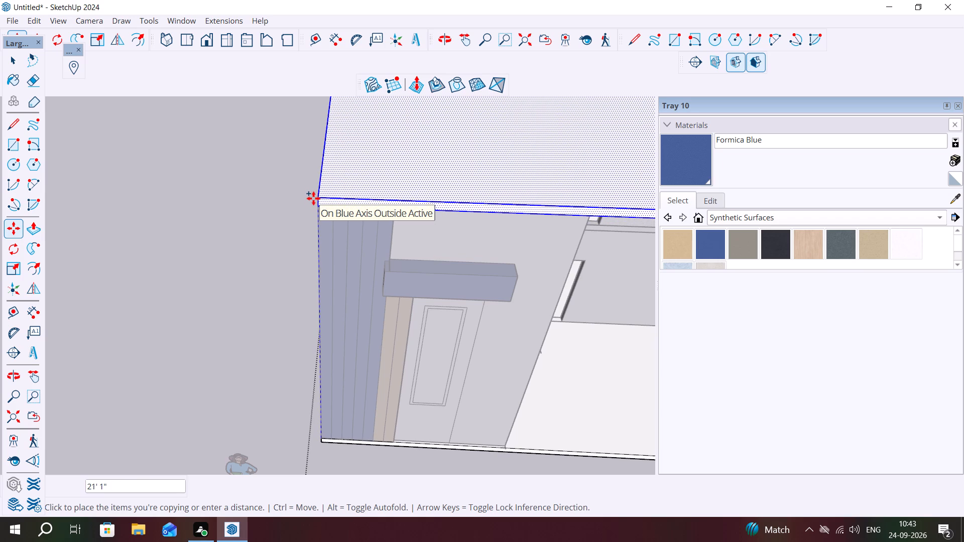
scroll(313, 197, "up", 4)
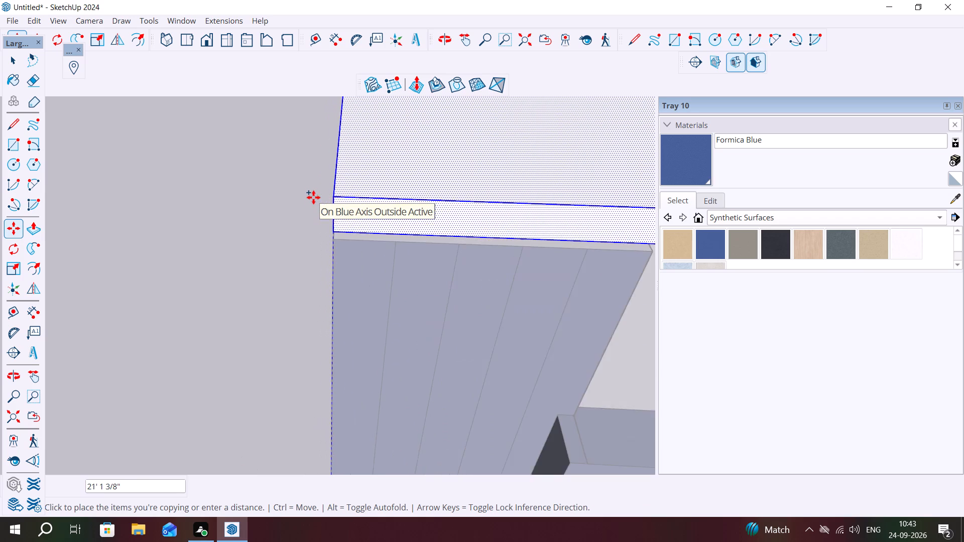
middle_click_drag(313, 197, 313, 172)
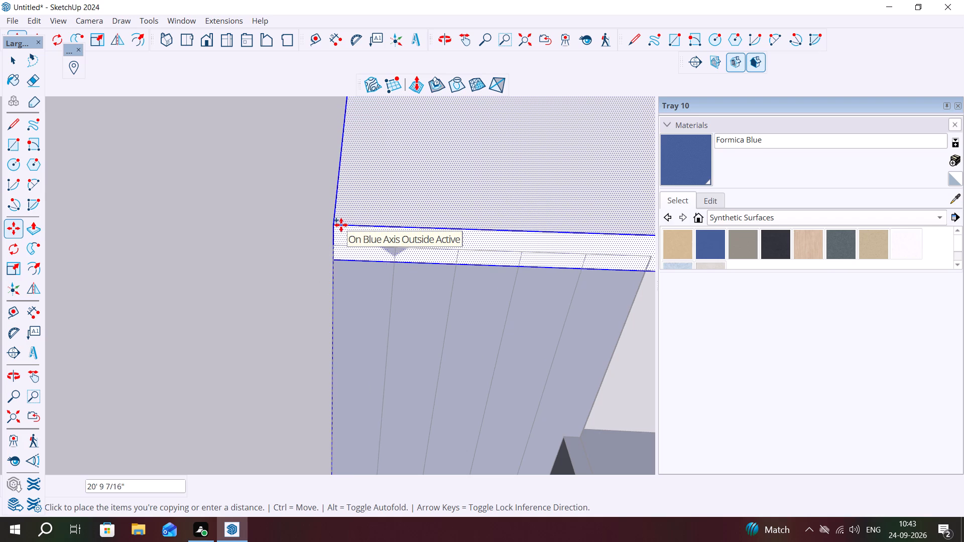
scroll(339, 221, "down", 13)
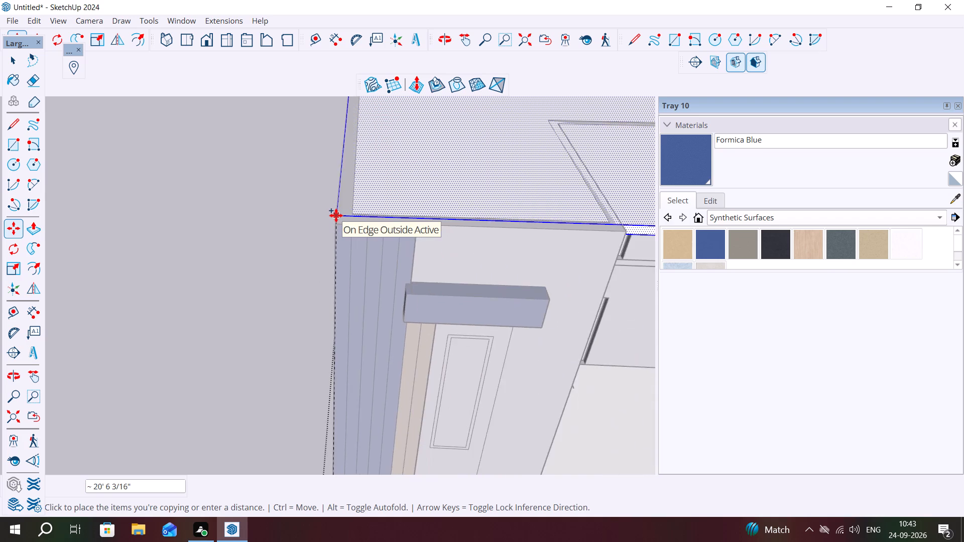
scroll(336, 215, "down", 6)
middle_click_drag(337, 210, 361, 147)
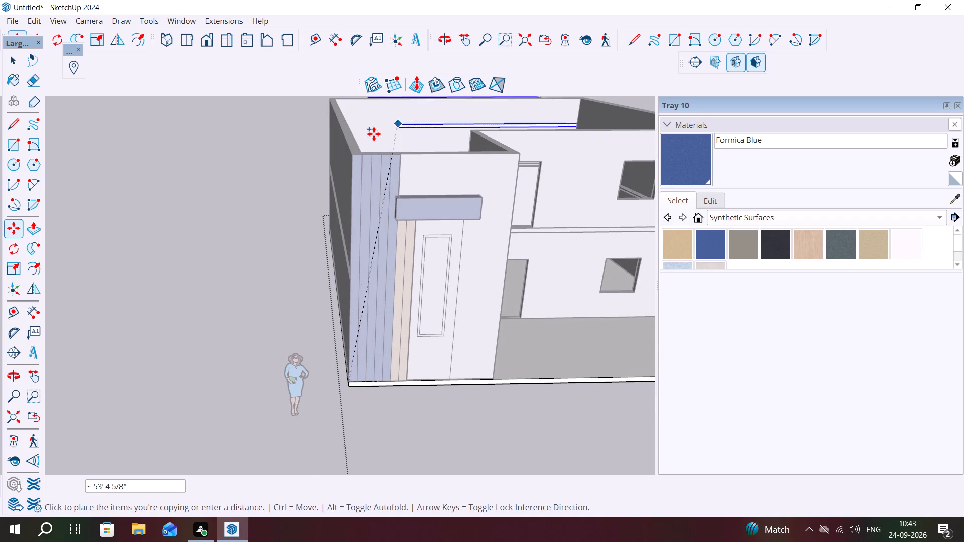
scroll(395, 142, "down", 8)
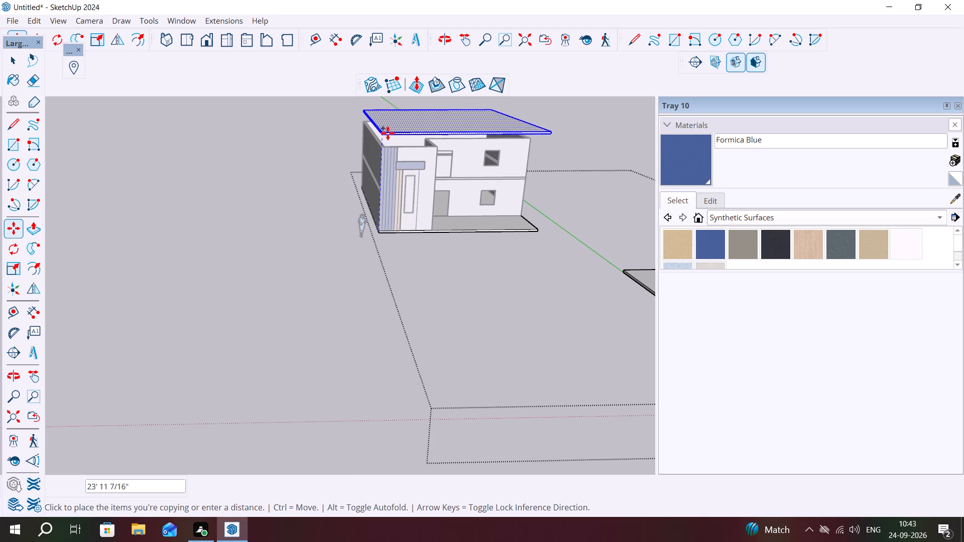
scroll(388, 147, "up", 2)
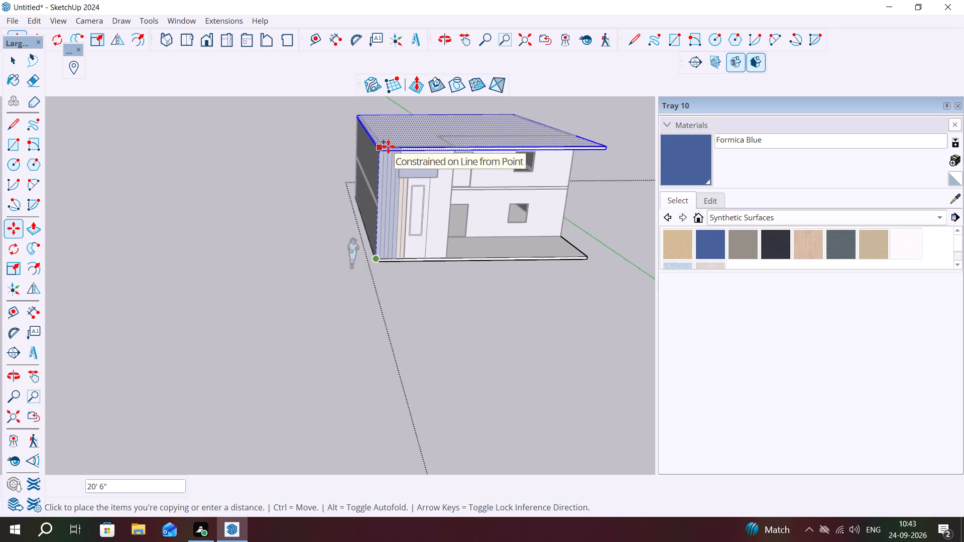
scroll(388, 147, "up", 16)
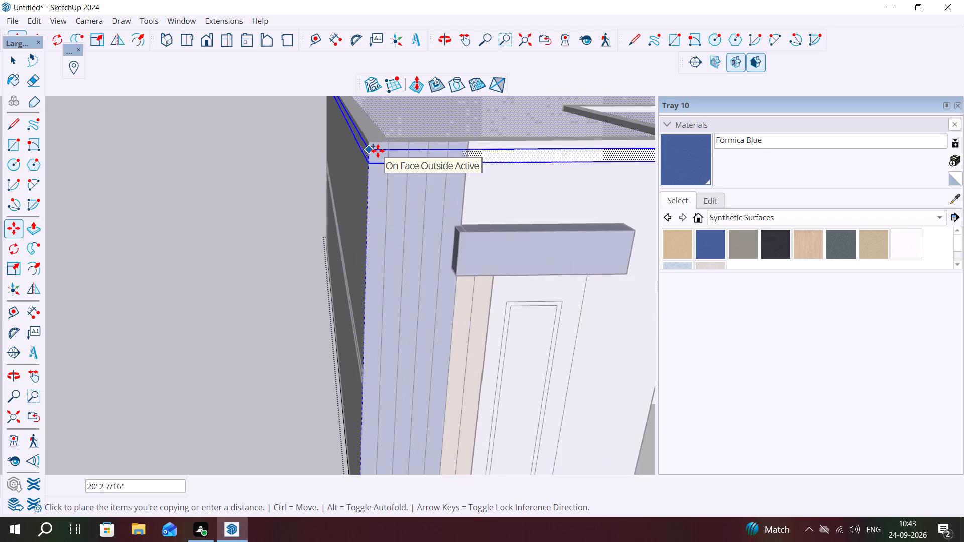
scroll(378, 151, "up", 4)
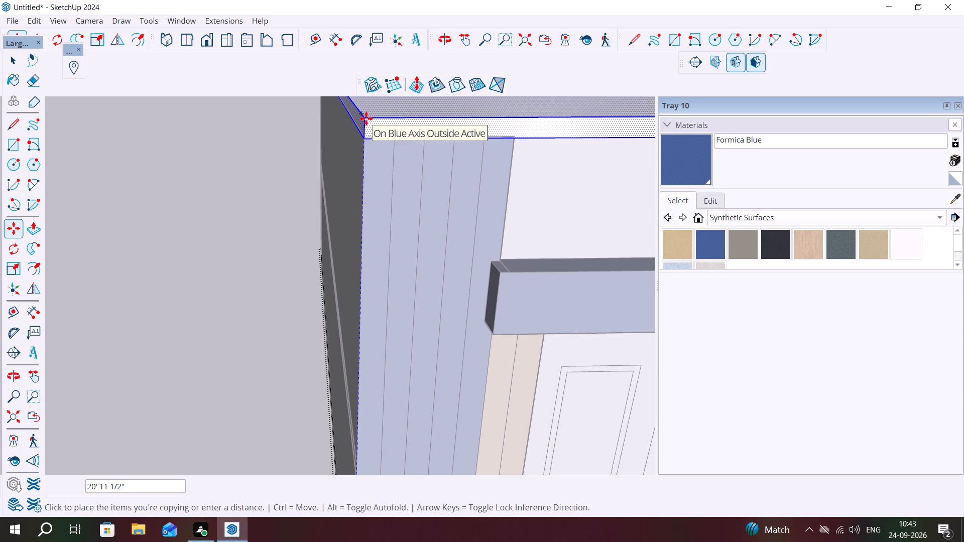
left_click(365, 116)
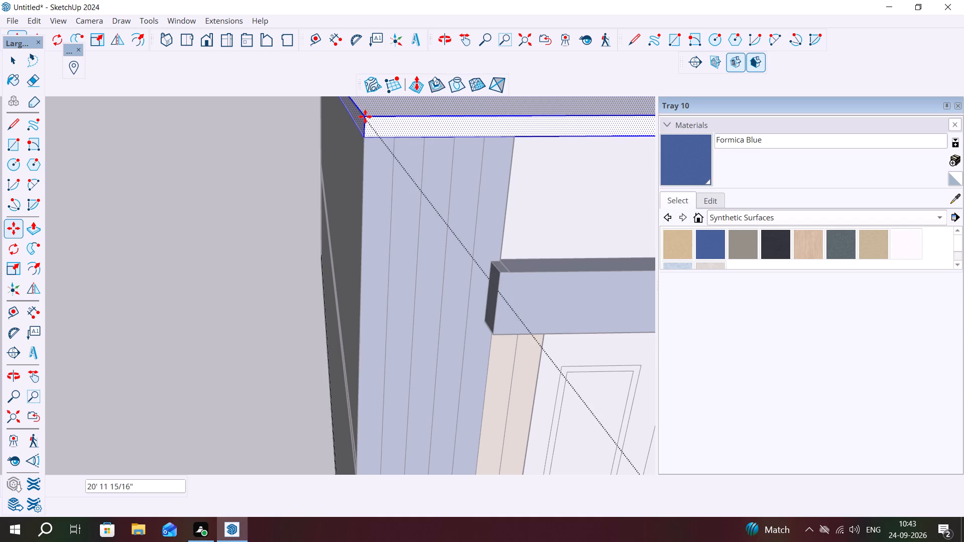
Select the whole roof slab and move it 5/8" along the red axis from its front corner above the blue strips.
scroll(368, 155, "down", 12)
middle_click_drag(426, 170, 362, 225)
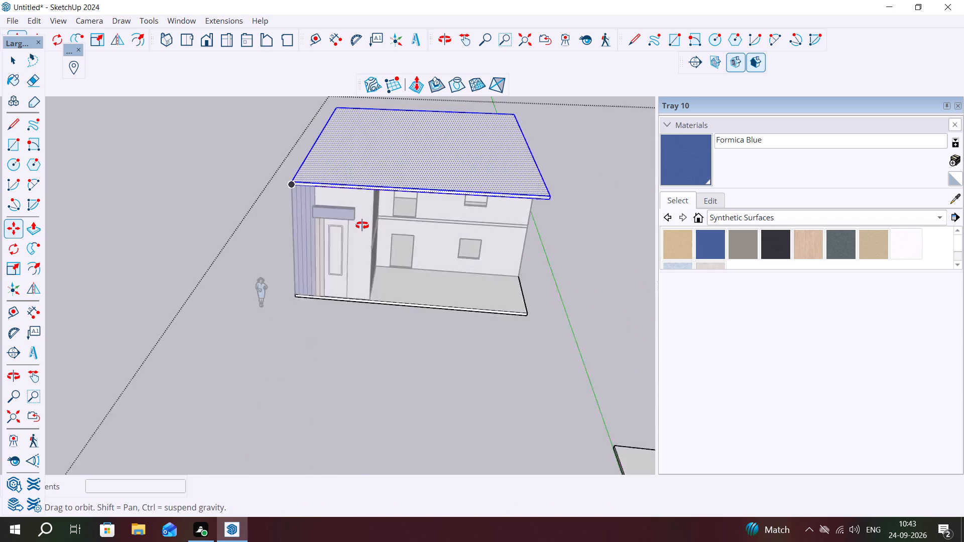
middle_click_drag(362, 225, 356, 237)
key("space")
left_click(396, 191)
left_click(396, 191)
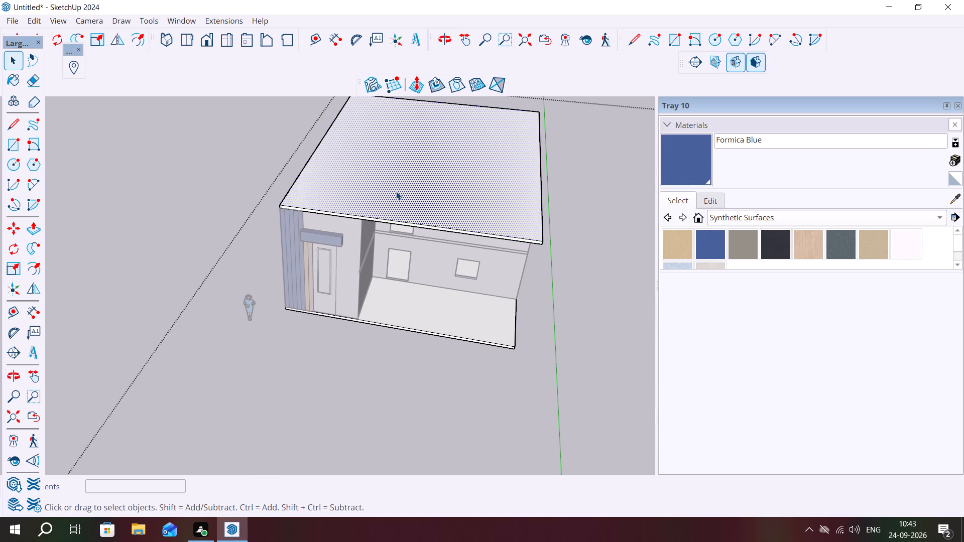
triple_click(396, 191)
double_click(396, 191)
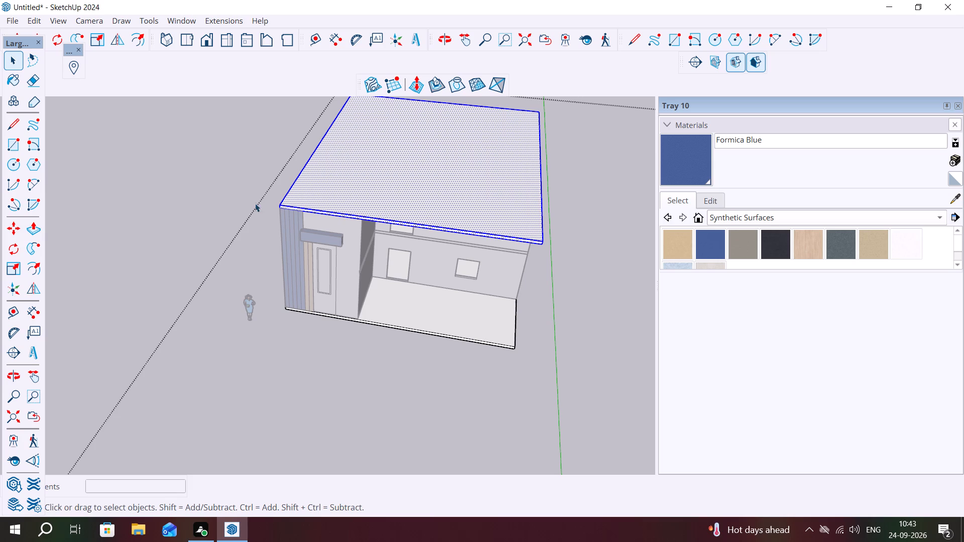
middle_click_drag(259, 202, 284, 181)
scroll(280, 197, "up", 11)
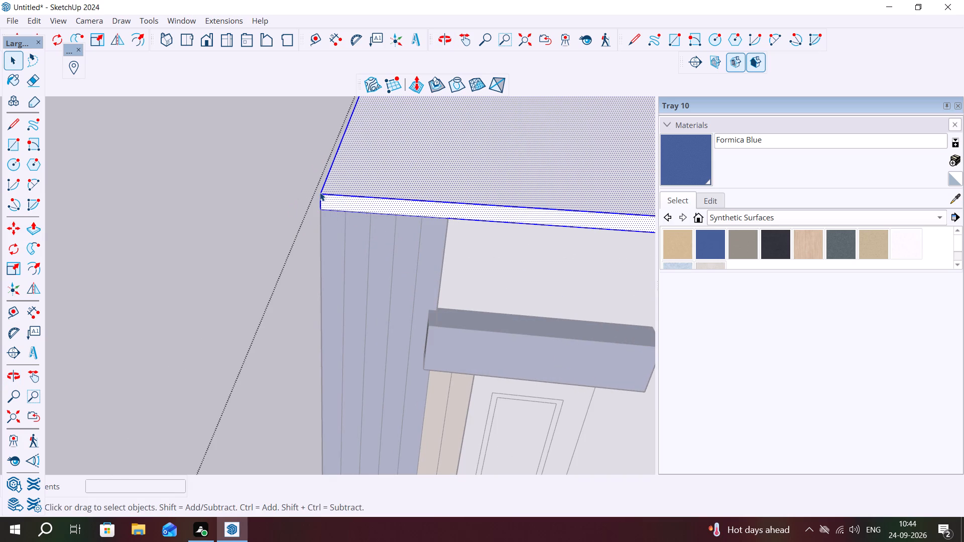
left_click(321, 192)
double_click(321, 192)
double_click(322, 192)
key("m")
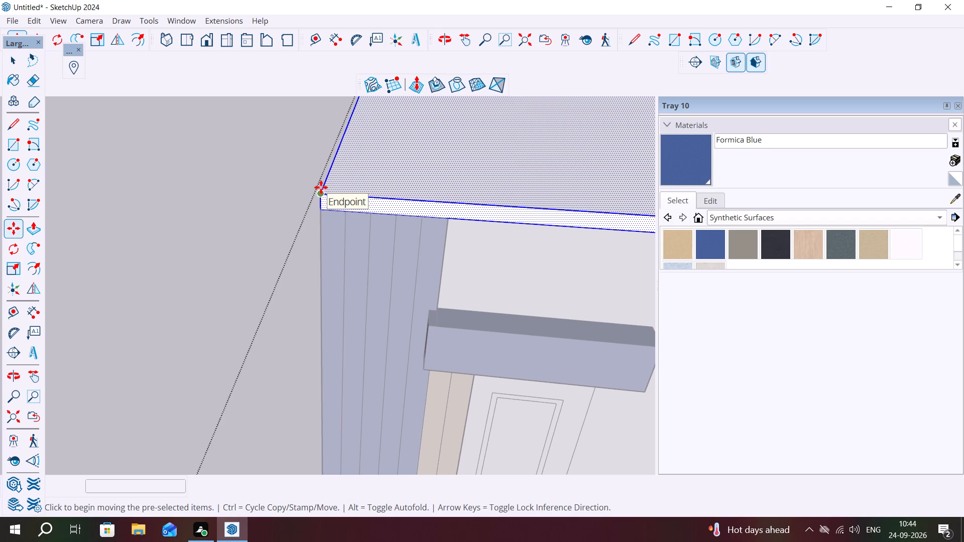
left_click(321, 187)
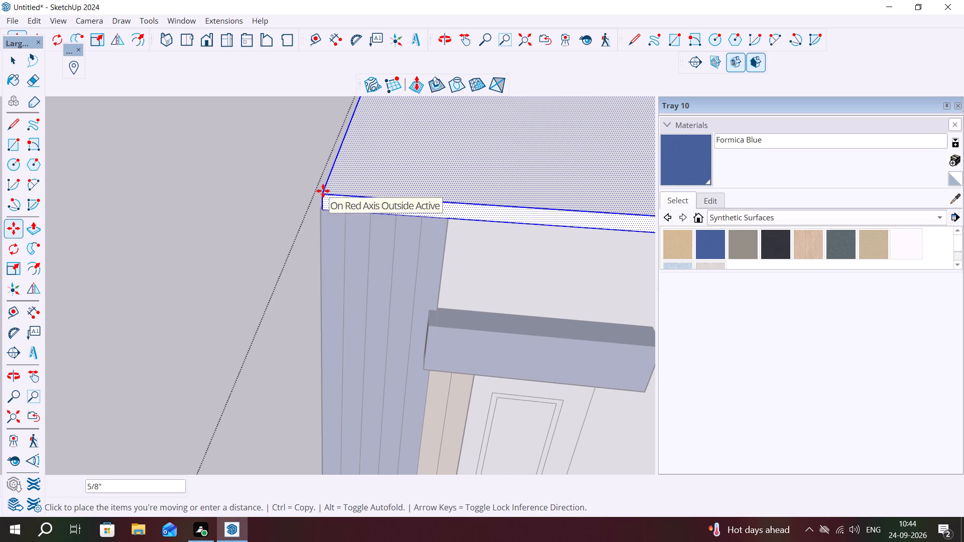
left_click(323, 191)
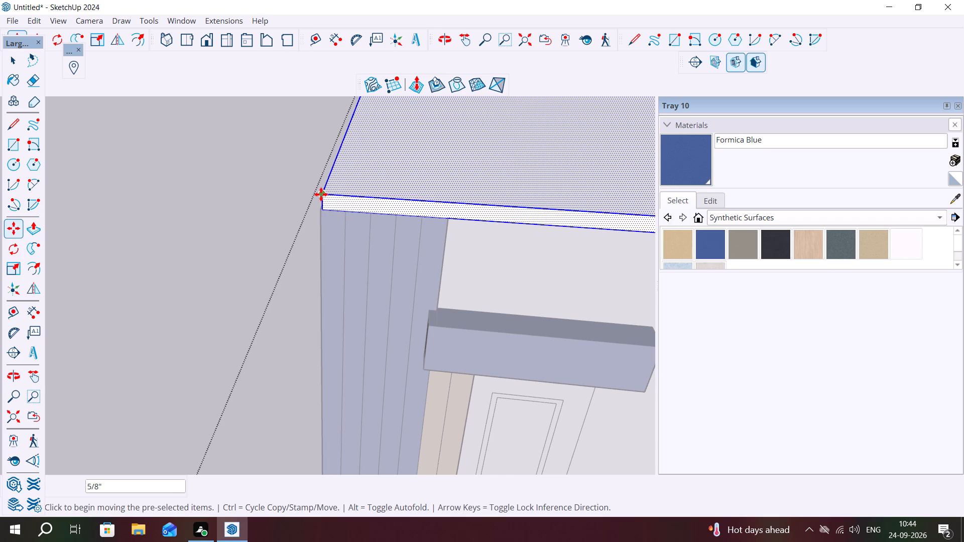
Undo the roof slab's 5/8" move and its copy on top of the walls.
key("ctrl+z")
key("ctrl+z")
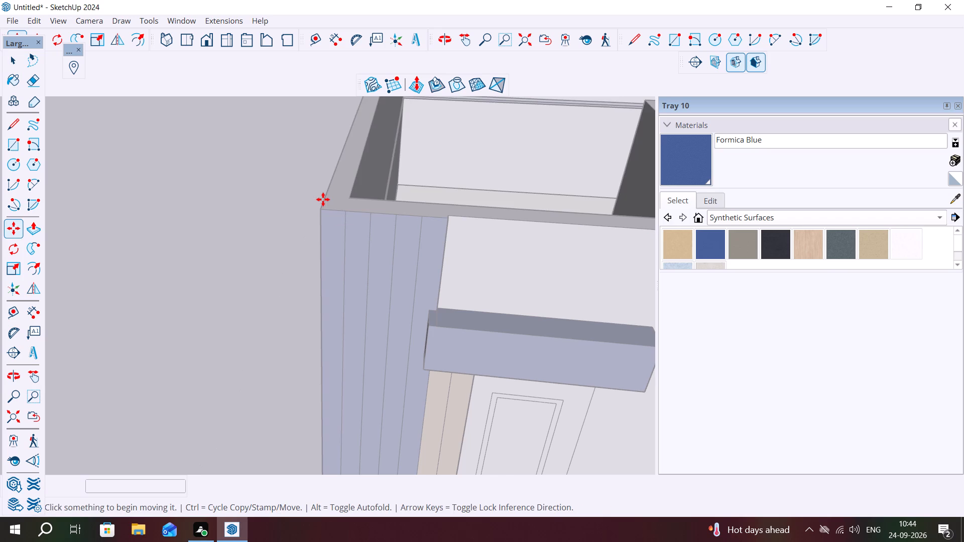
Copy the whole base slab about 20' 6" straight up from its front corner to the top of the walls above the blue strips.
scroll(299, 225, "down", 9)
scroll(307, 368, "up", 5)
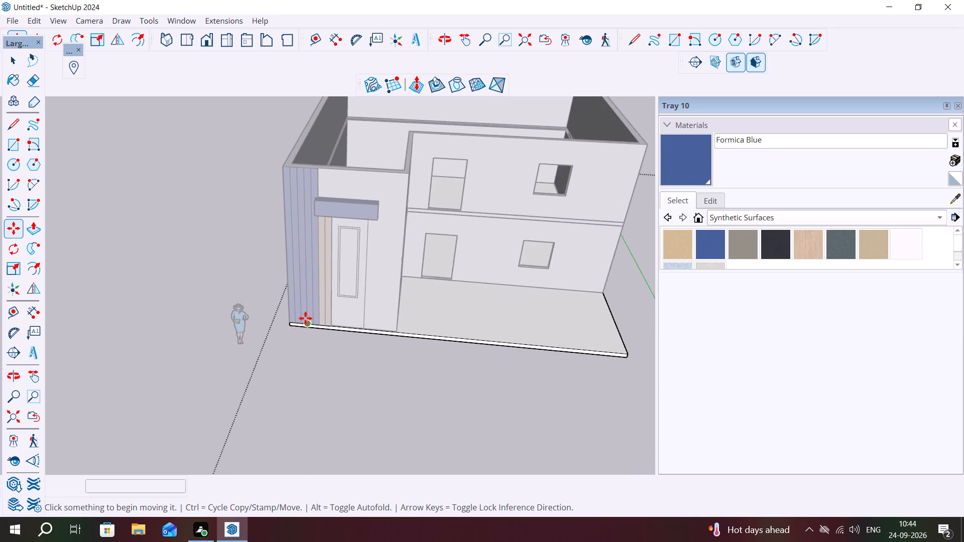
scroll(305, 318, "up", 12)
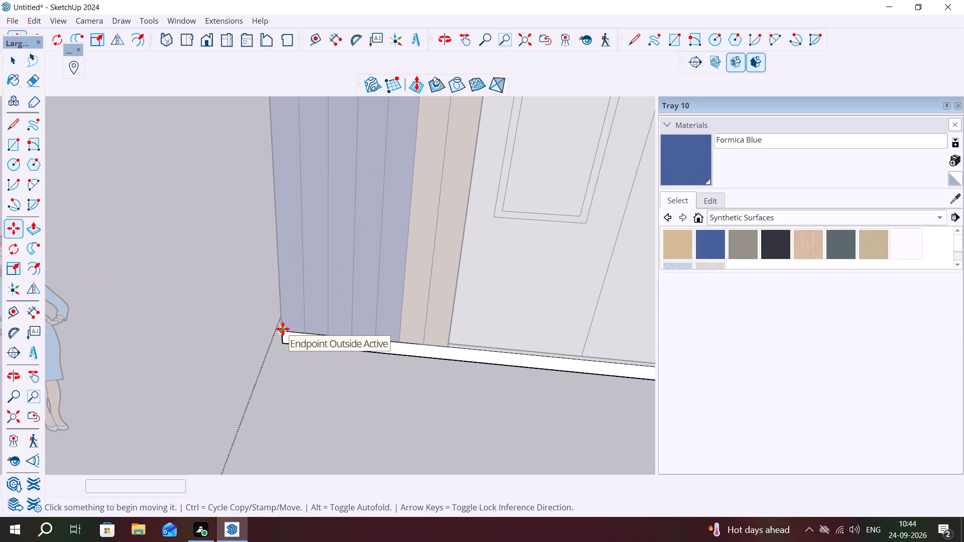
left_click(283, 329)
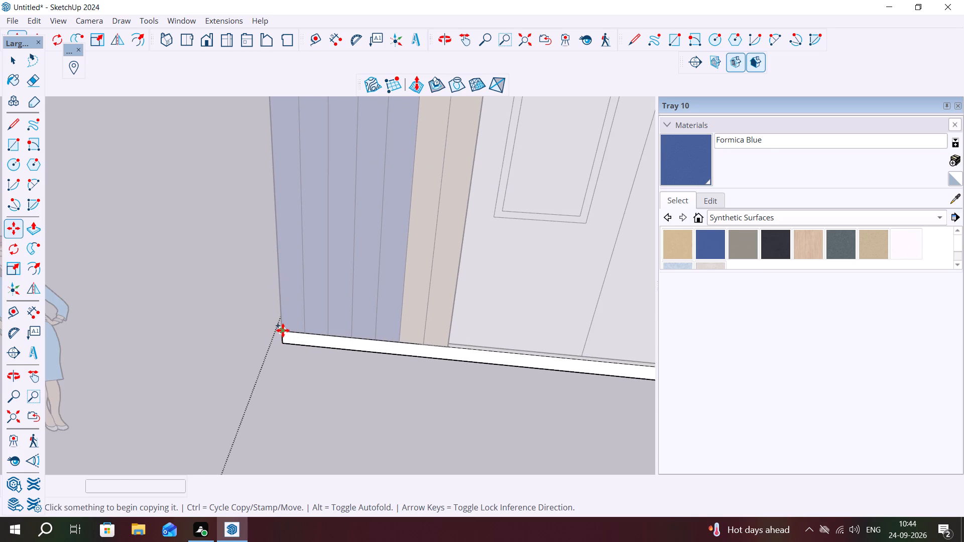
left_click(283, 329)
key("space")
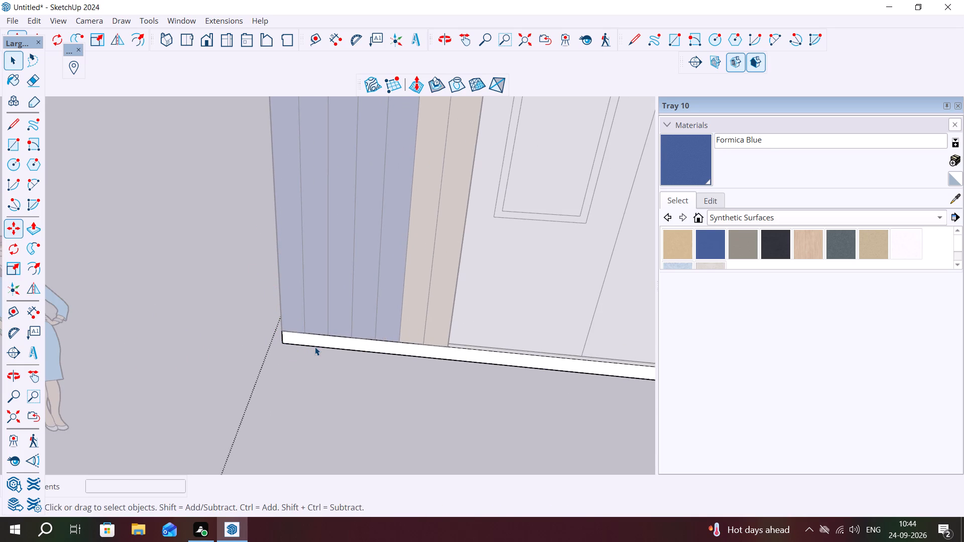
triple_click(317, 342)
key("m")
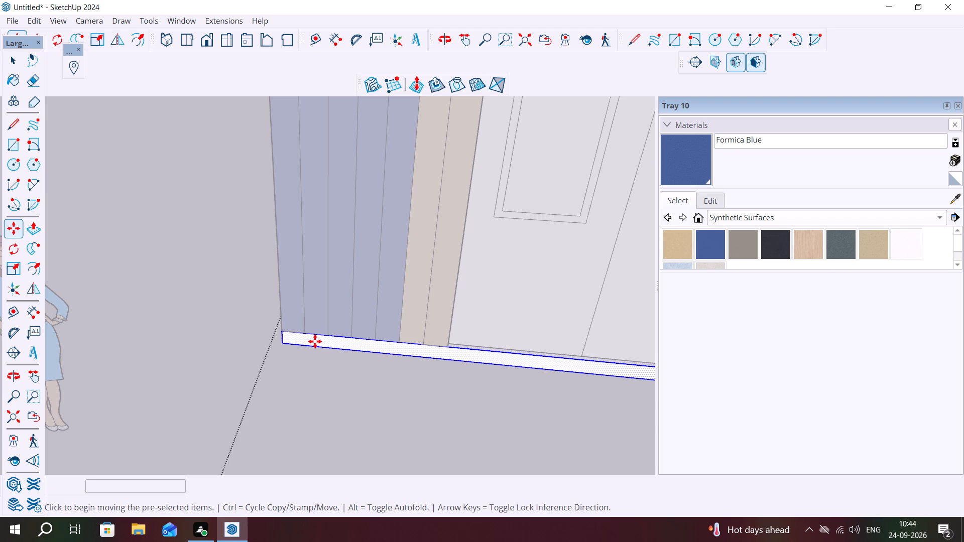
left_click(279, 331)
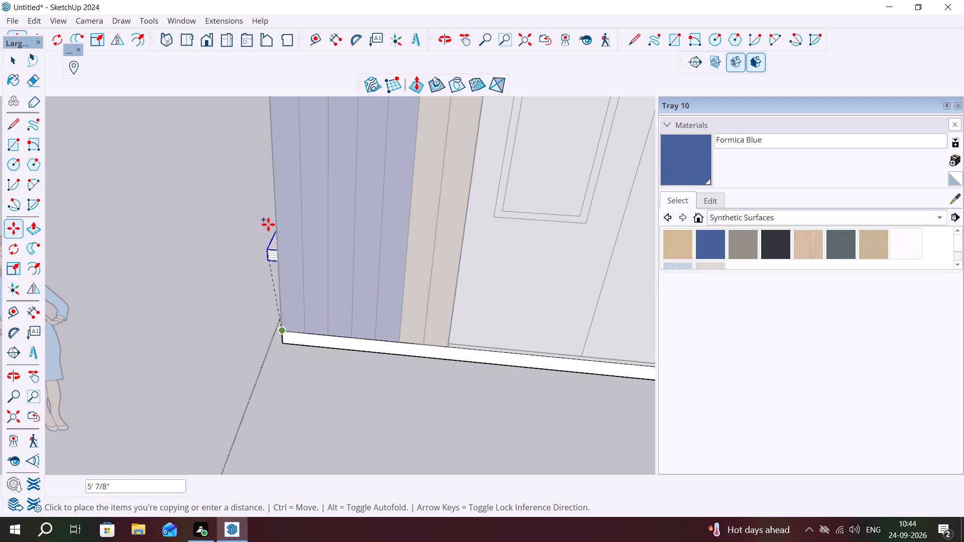
scroll(268, 200, "down", 8)
scroll(201, 198, "up", 1)
scroll(201, 194, "down", 9)
scroll(267, 120, "down", 2)
scroll(269, 122, "up", 1)
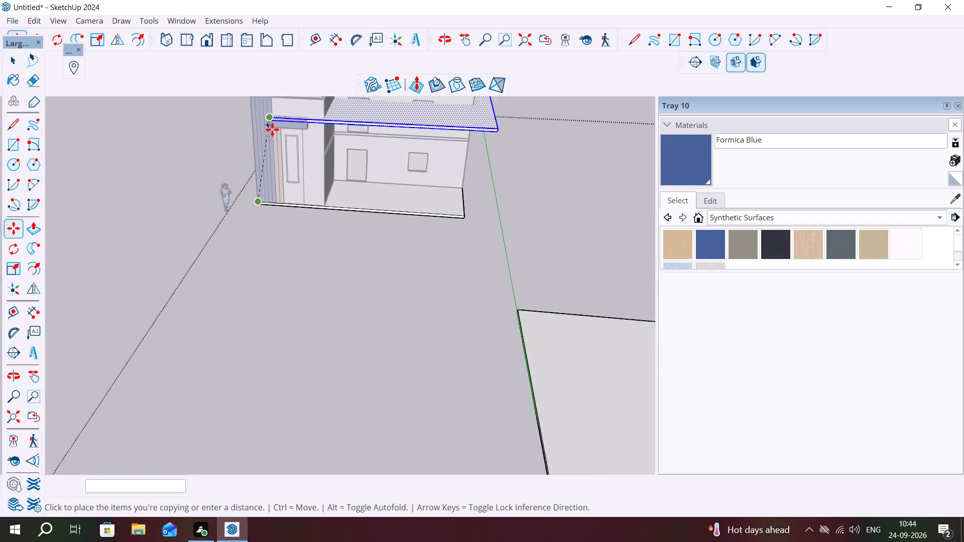
scroll(288, 147, "down", 1)
scroll(288, 148, "up", 1)
scroll(288, 148, "down", 5)
scroll(270, 117, "up", 12)
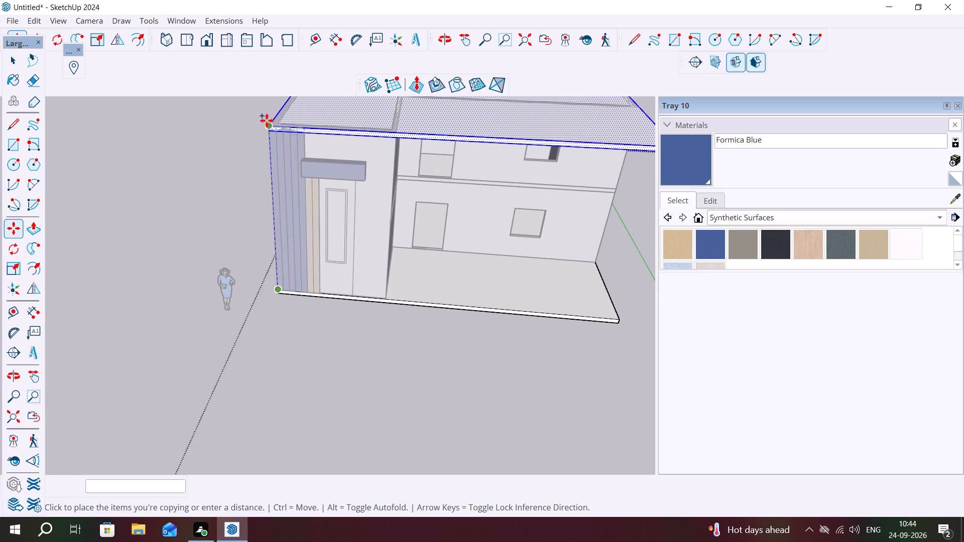
scroll(267, 120, "up", 3)
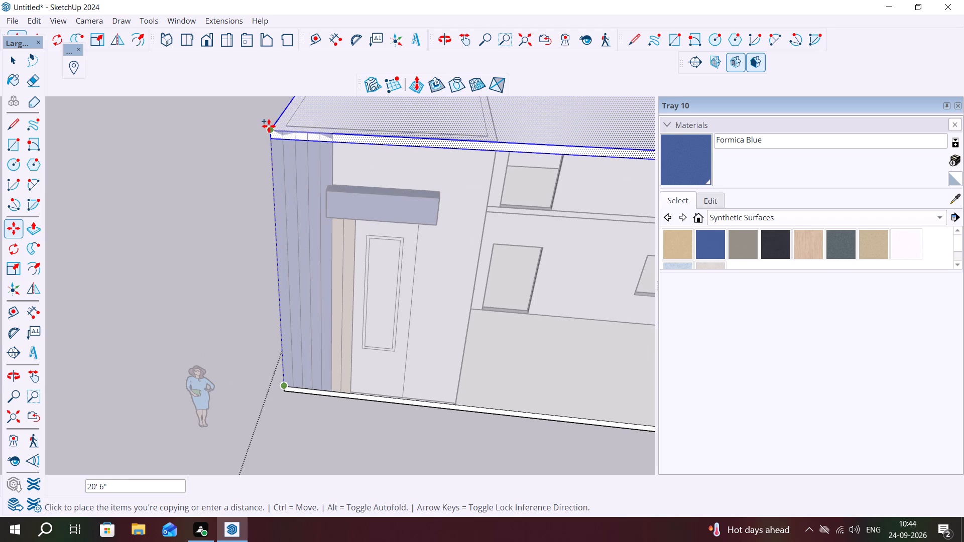
left_click(271, 125)
Draw a 12' 11" by 26' 9" rectangle on the roof slab from the walls' inner corner to the slab's outer front corner.
scroll(207, 139, "down", 4)
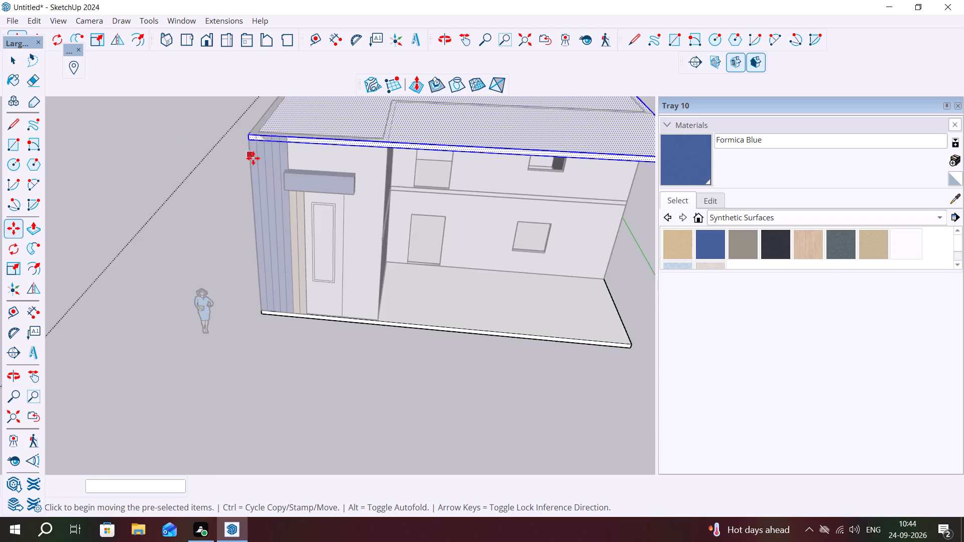
scroll(253, 158, "down", 4)
middle_click_drag(373, 208, 317, 289)
key("space")
left_click(406, 200)
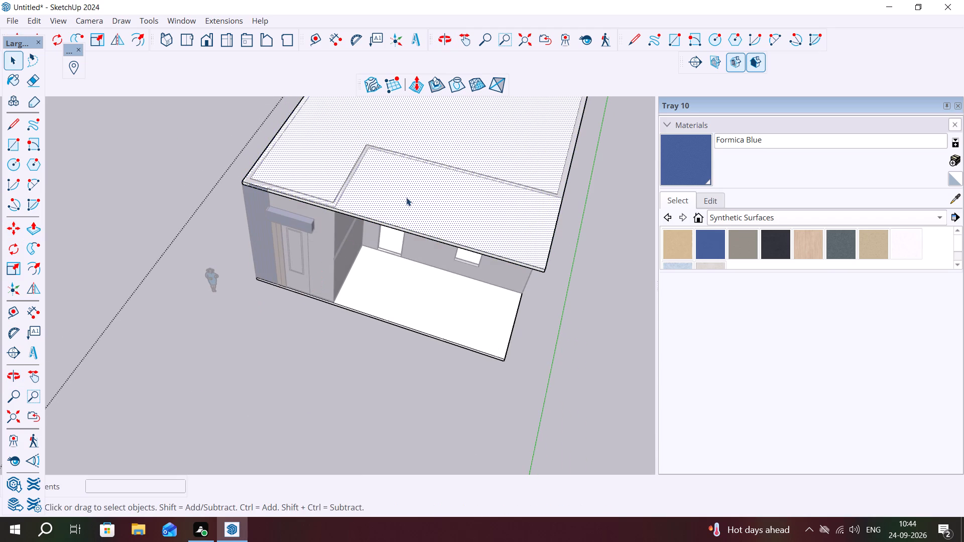
triple_click(424, 208)
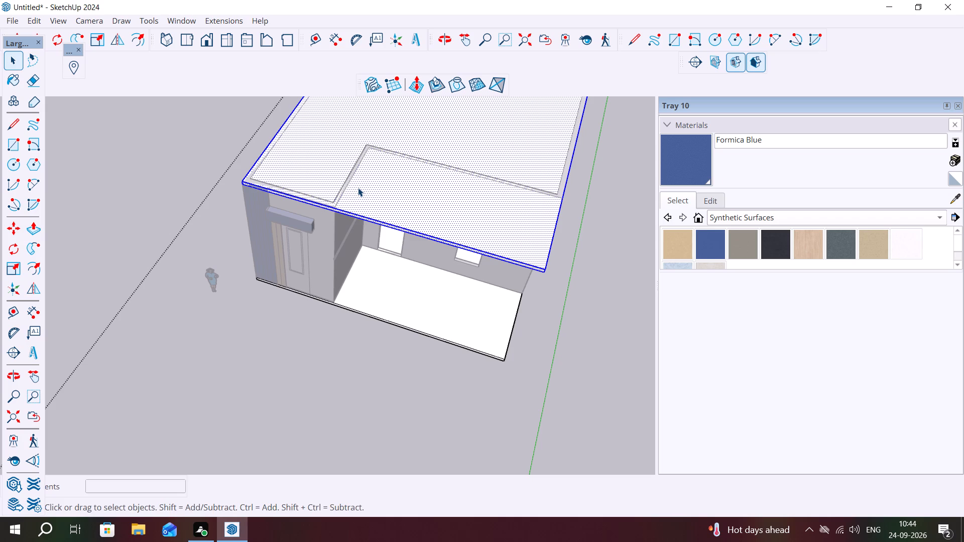
key("r")
left_click(372, 150)
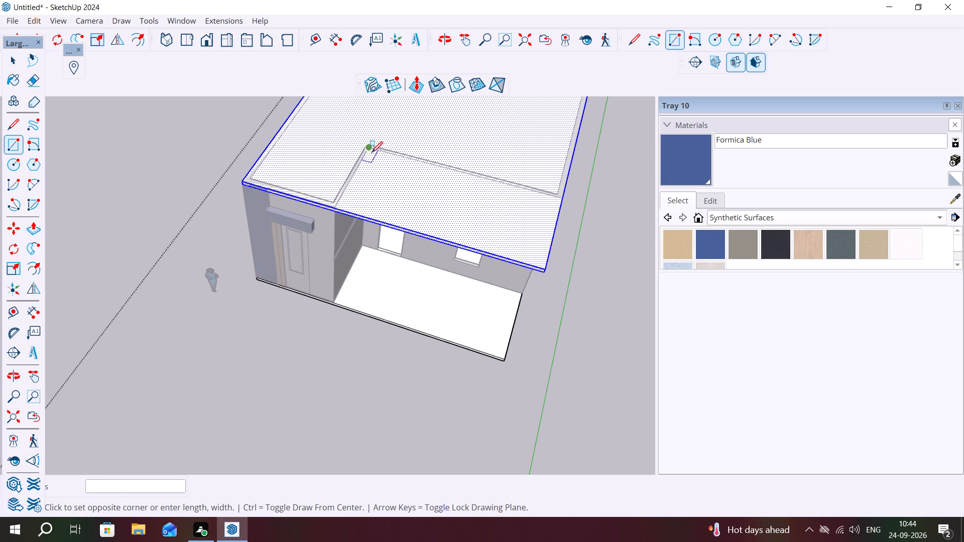
left_click(545, 270)
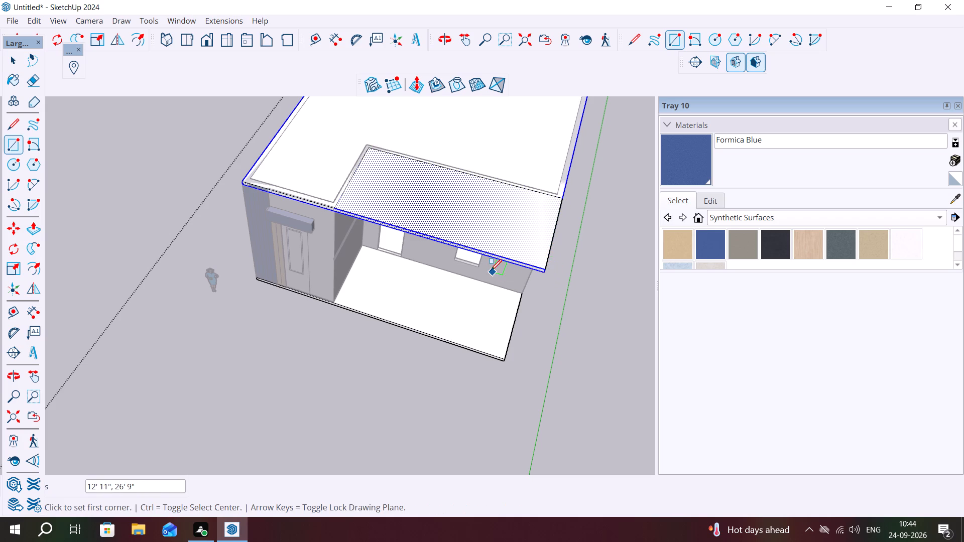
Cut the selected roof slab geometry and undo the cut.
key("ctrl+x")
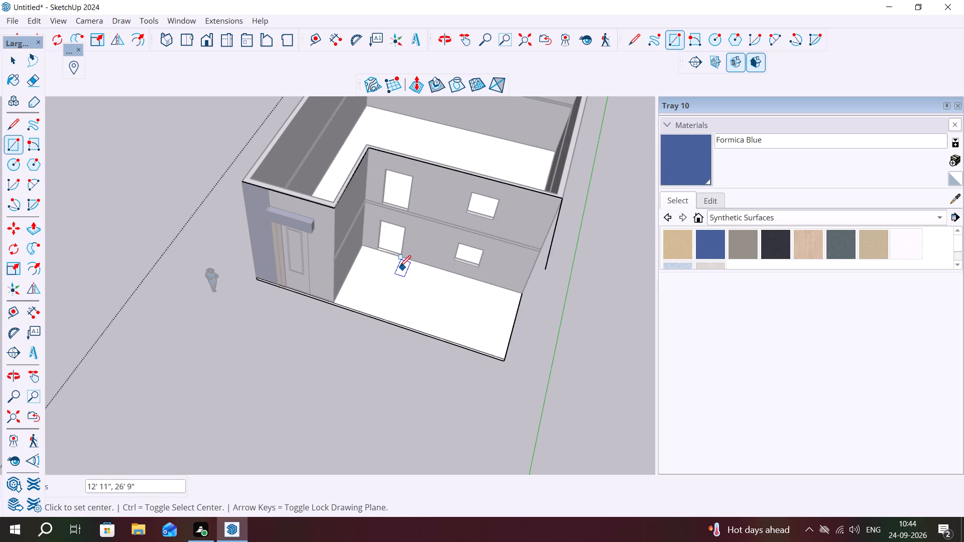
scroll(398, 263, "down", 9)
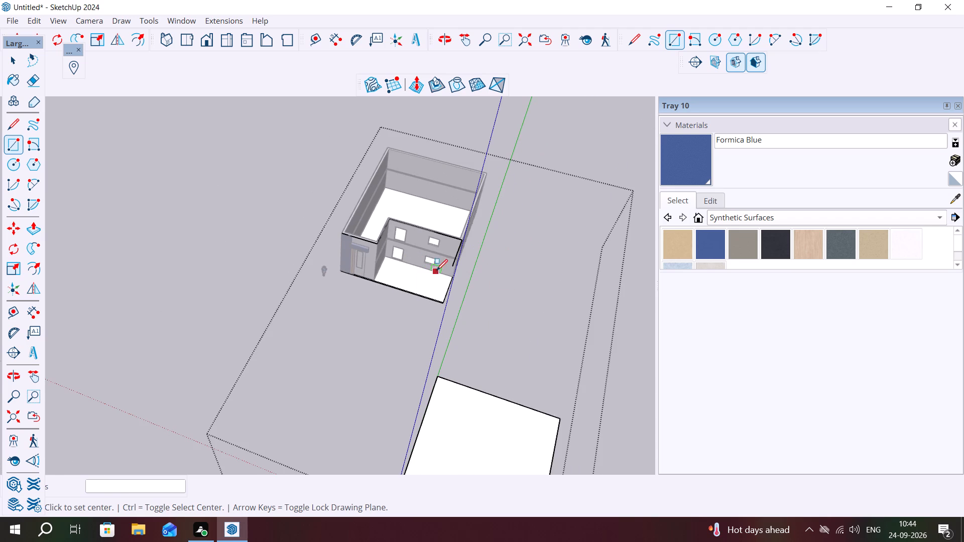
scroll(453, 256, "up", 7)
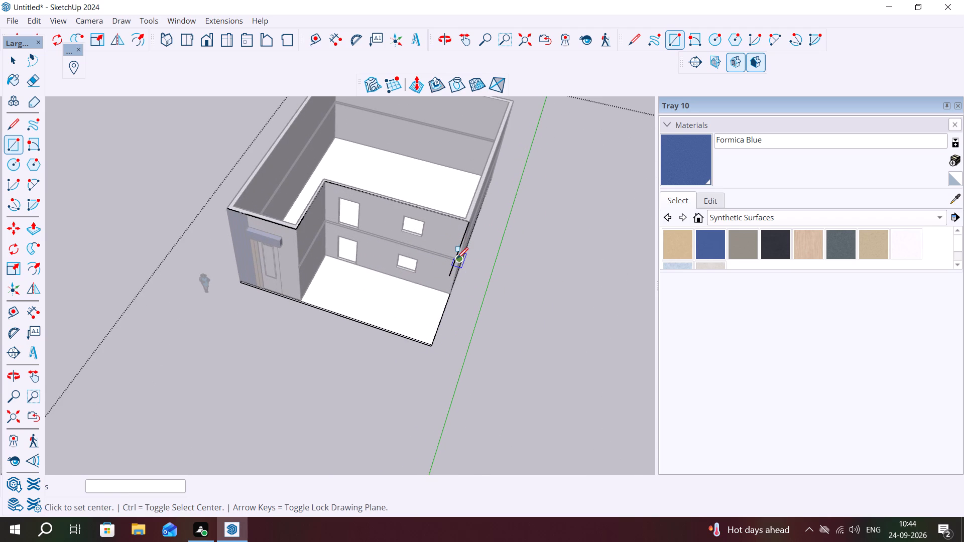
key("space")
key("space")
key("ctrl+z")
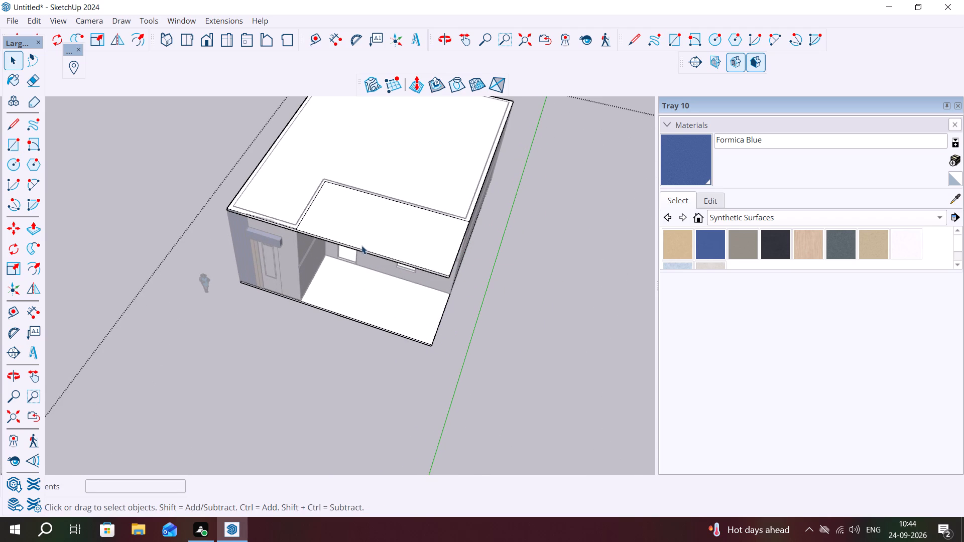
Cut the rectangle's top face and the matching underside face out of the roof slab over the L-shaped recess.
left_click(376, 228)
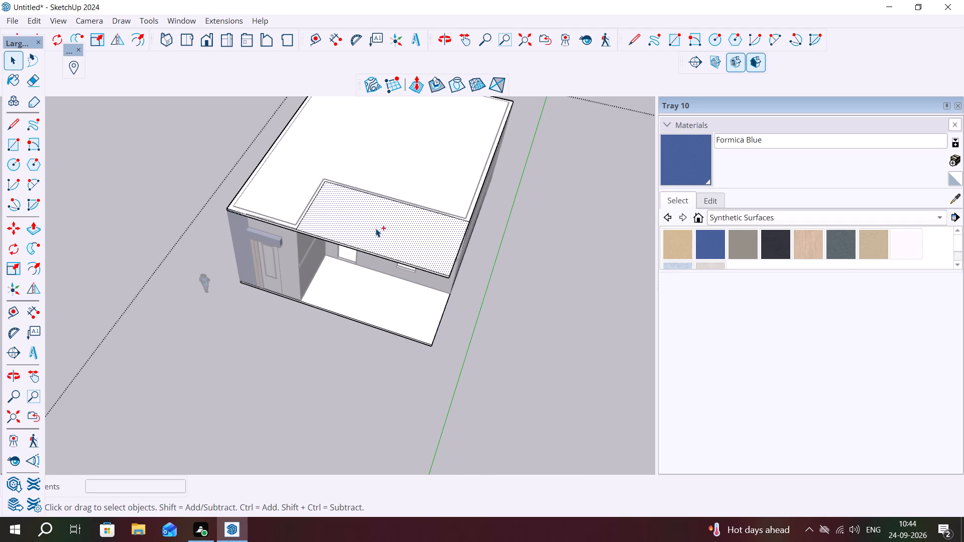
key("ctrl+x")
middle_click_drag(365, 245, 395, 219)
scroll(384, 230, "up", 2)
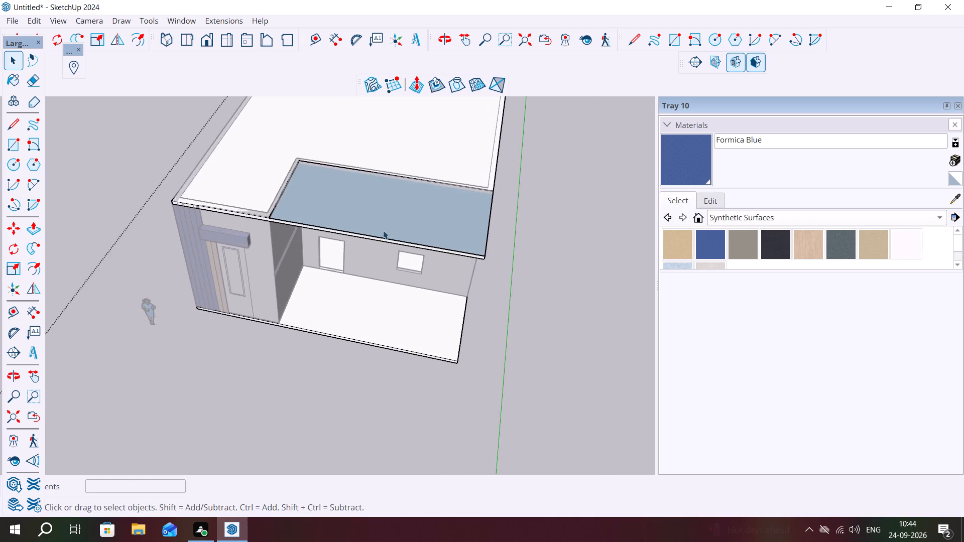
scroll(383, 230, "up", 4)
middle_click_drag(371, 227, 372, 156)
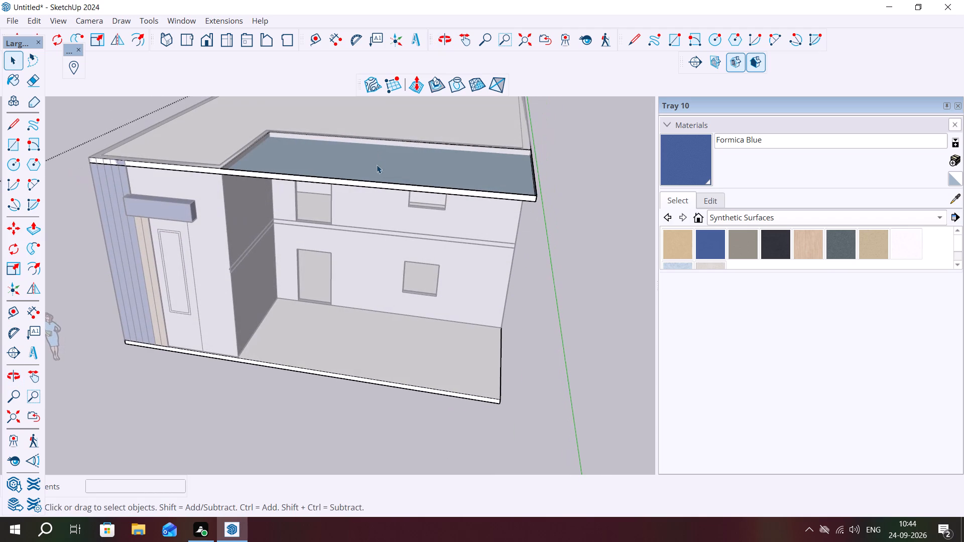
middle_click_drag(402, 168, 426, 227)
left_click(415, 204)
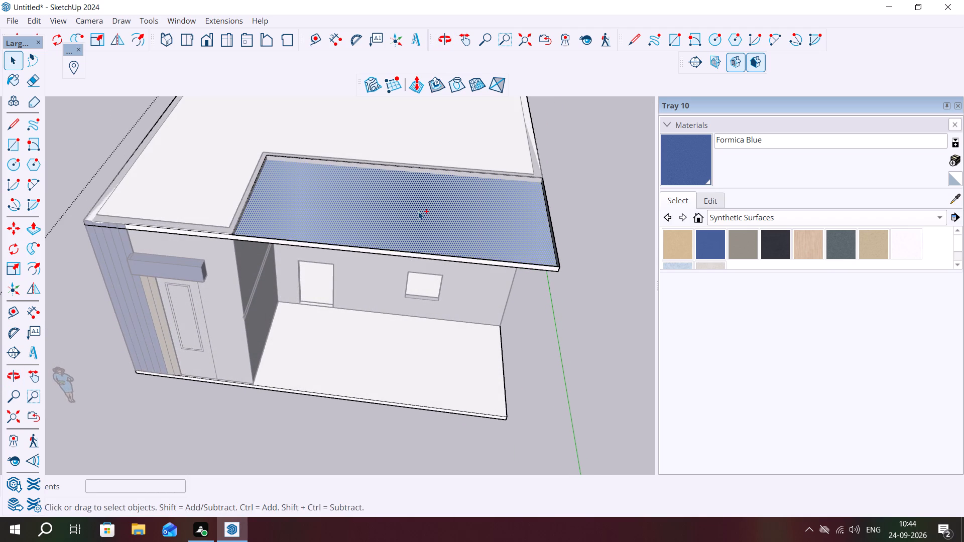
key("ctrl+x")
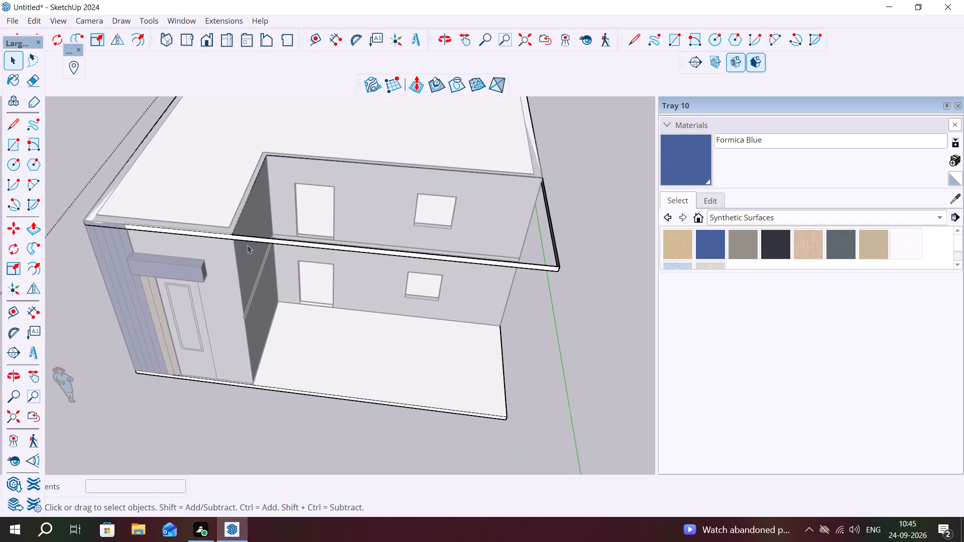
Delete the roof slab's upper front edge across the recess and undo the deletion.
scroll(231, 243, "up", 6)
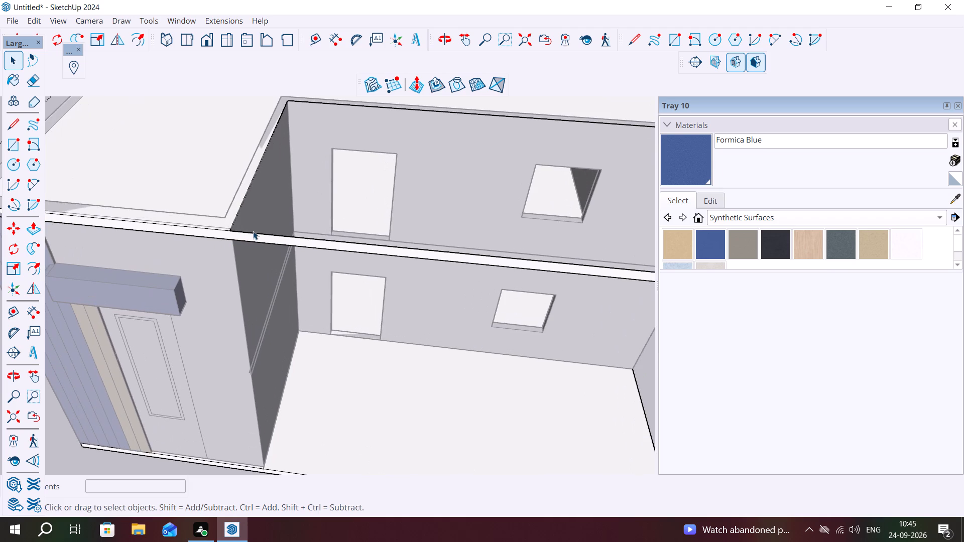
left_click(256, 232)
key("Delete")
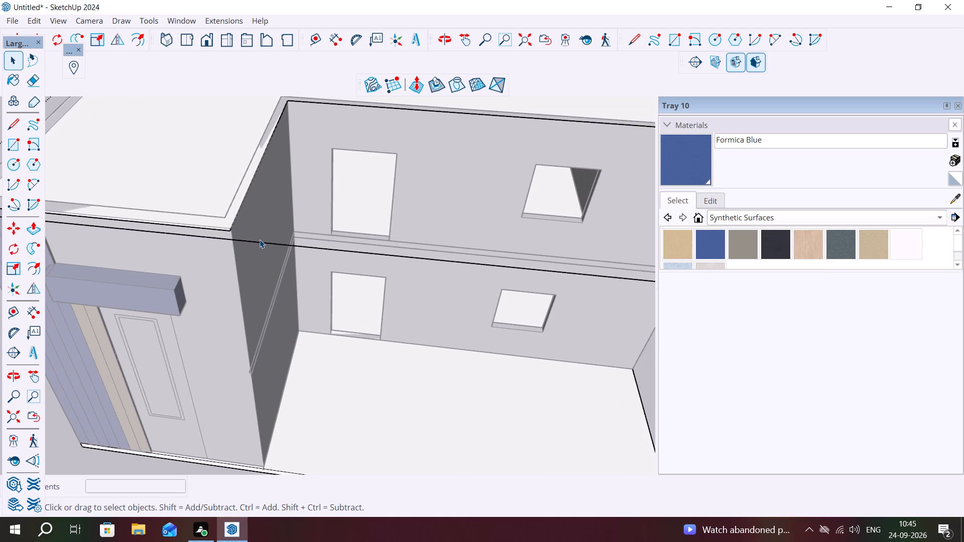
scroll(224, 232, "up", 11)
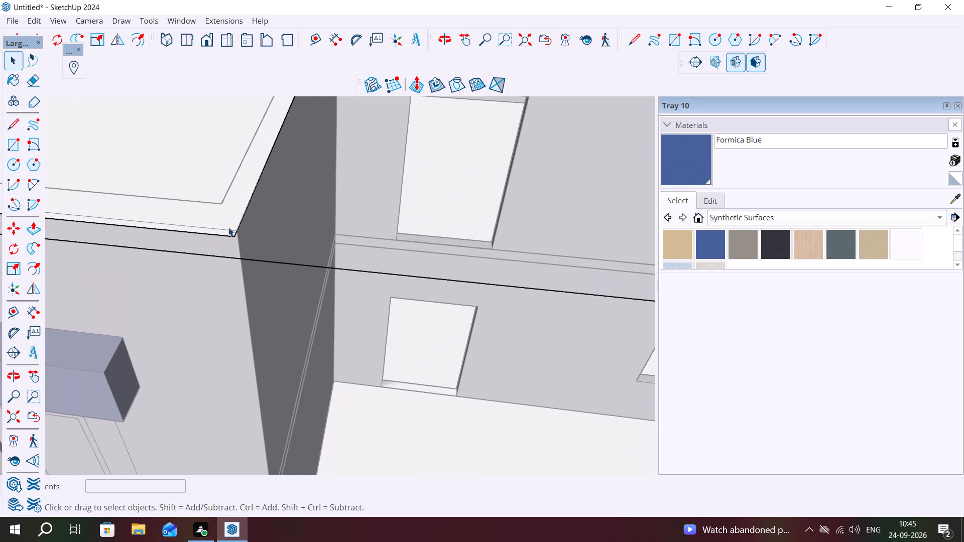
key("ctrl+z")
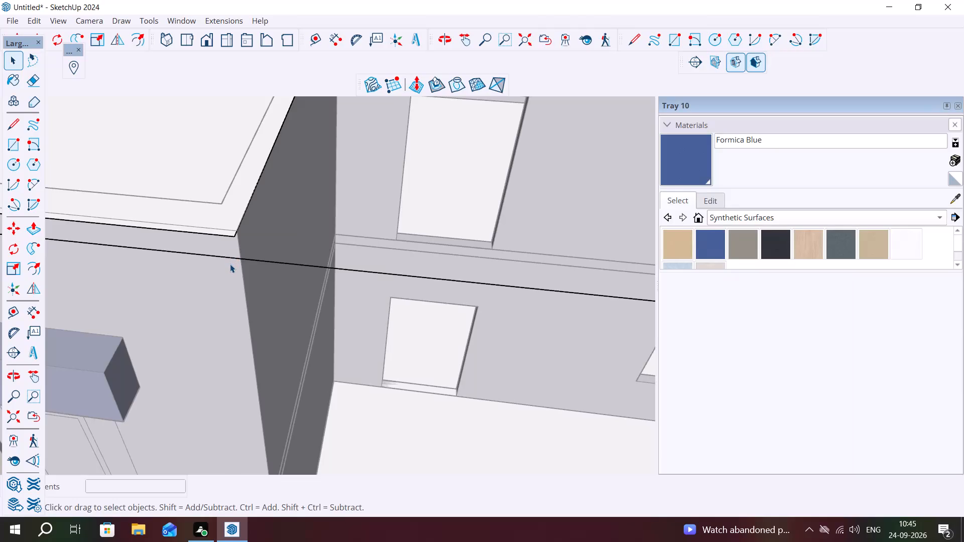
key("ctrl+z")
Draw a 6" line down the roof slab's front edge face at the recess wall corner to split the face there.
middle_click_drag(225, 258, 199, 199)
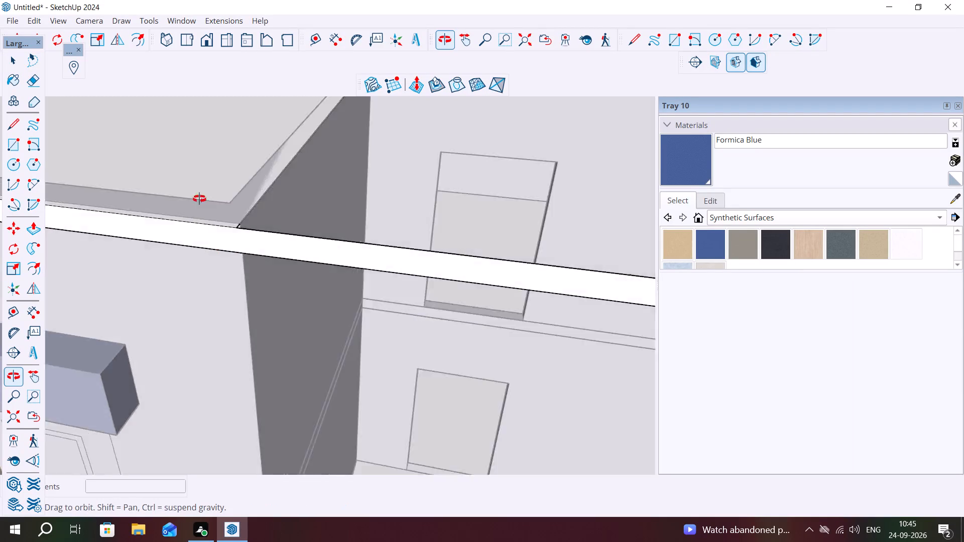
middle_click_drag(199, 199, 208, 84)
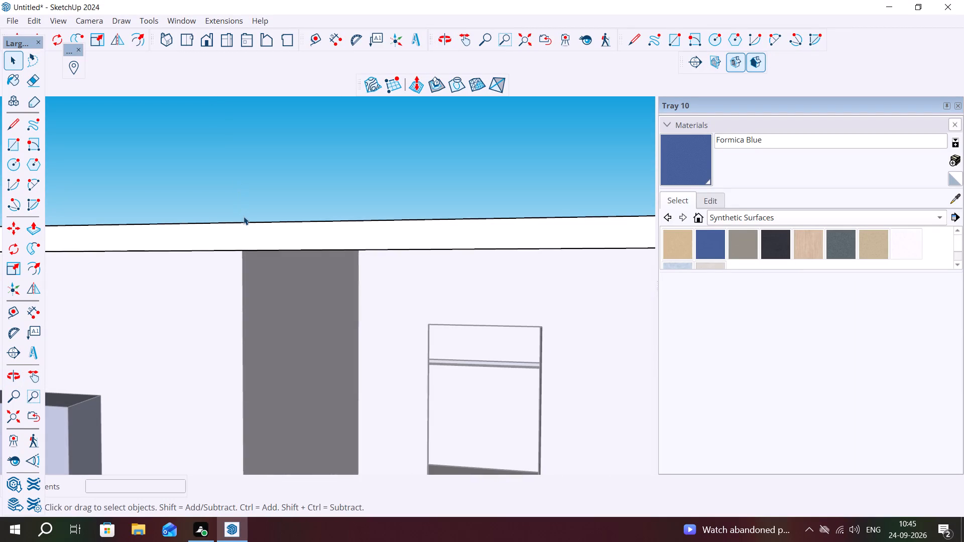
key("l")
middle_click_drag(237, 219, 284, 330)
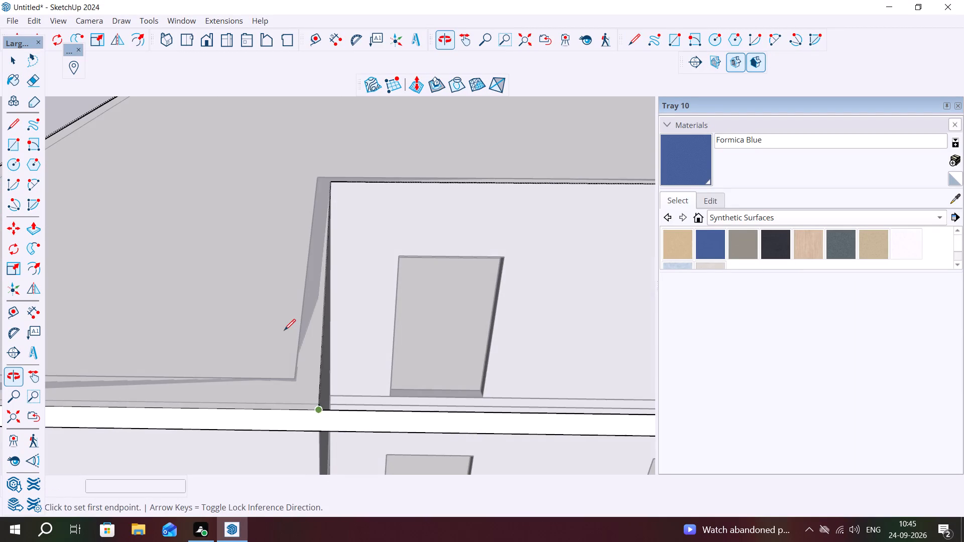
left_click(316, 414)
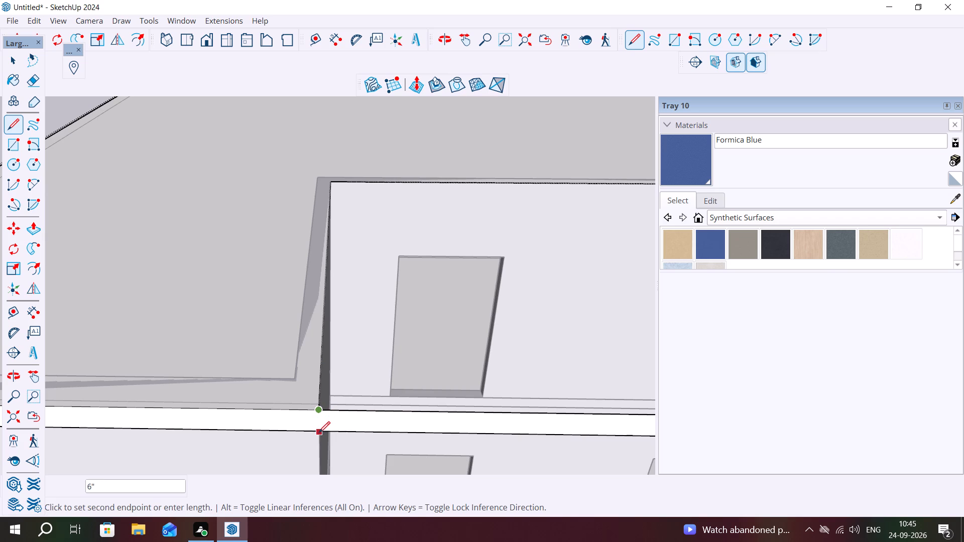
left_click(319, 433)
left_click(318, 411)
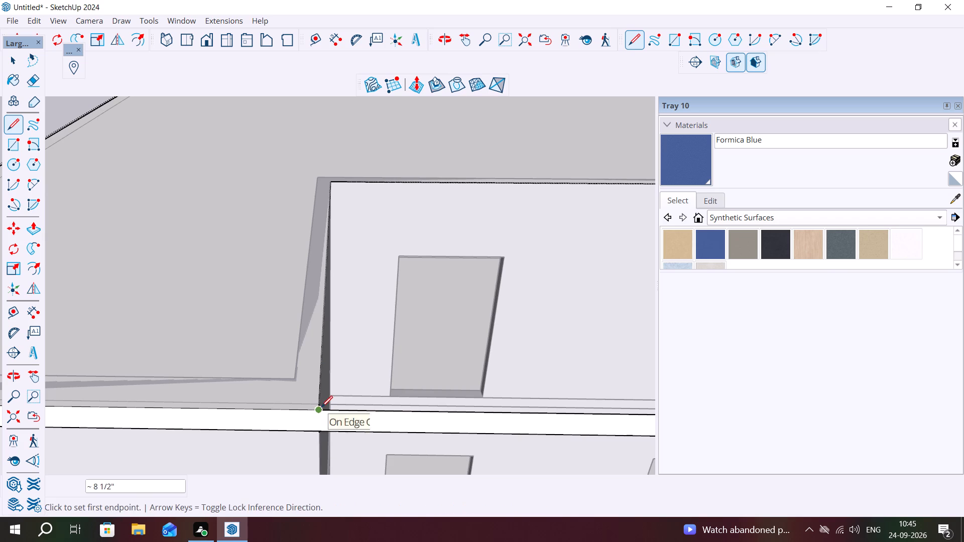
scroll(317, 427, "up", 3)
scroll(318, 426, "down", 1)
scroll(318, 426, "up", 4)
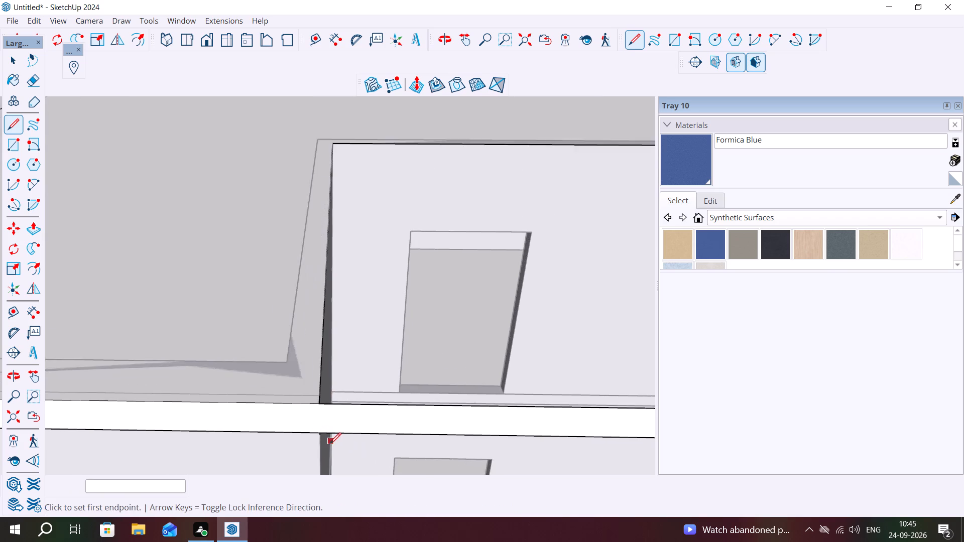
scroll(330, 444, "up", 2)
scroll(320, 437, "down", 8)
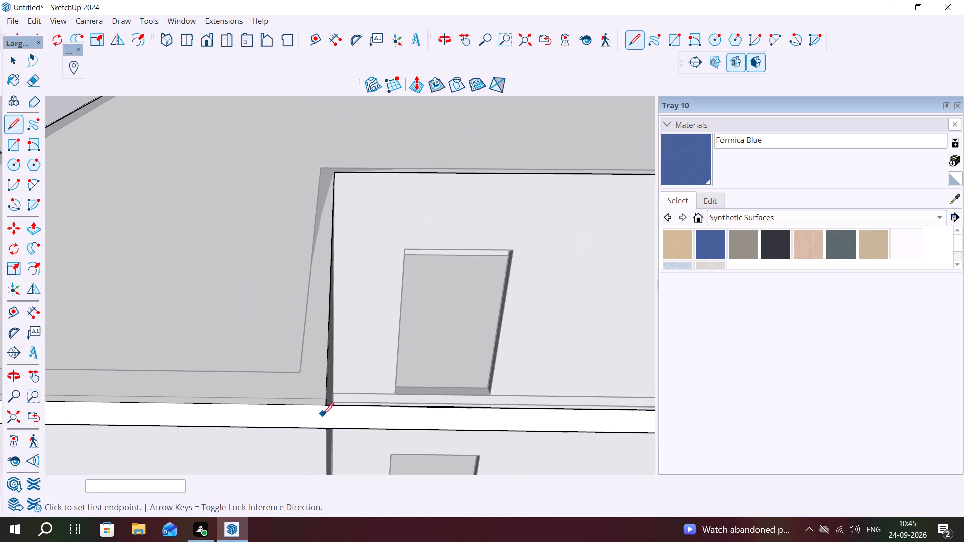
middle_click_drag(315, 411, 363, 363)
scroll(345, 398, "down", 1)
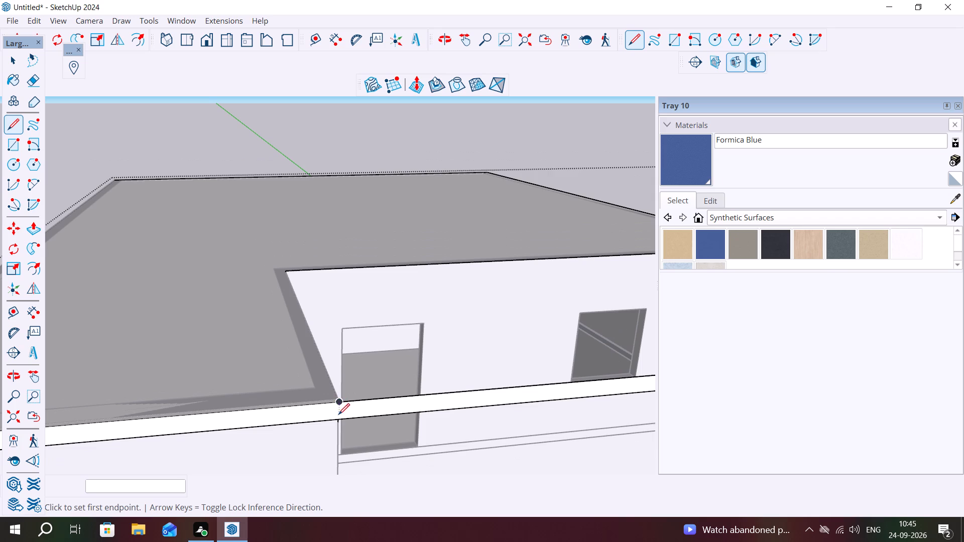
left_click(338, 422)
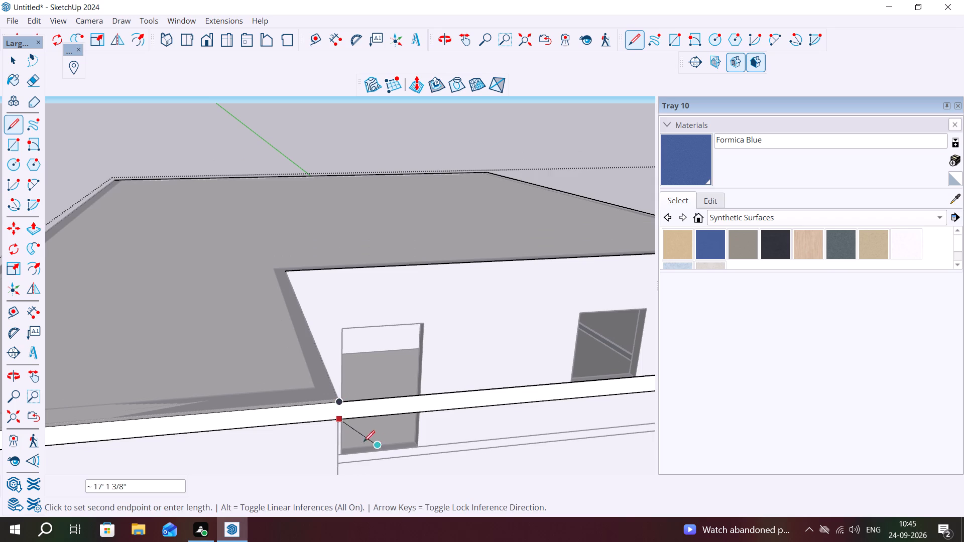
left_click(339, 401)
scroll(256, 369, "down", 7)
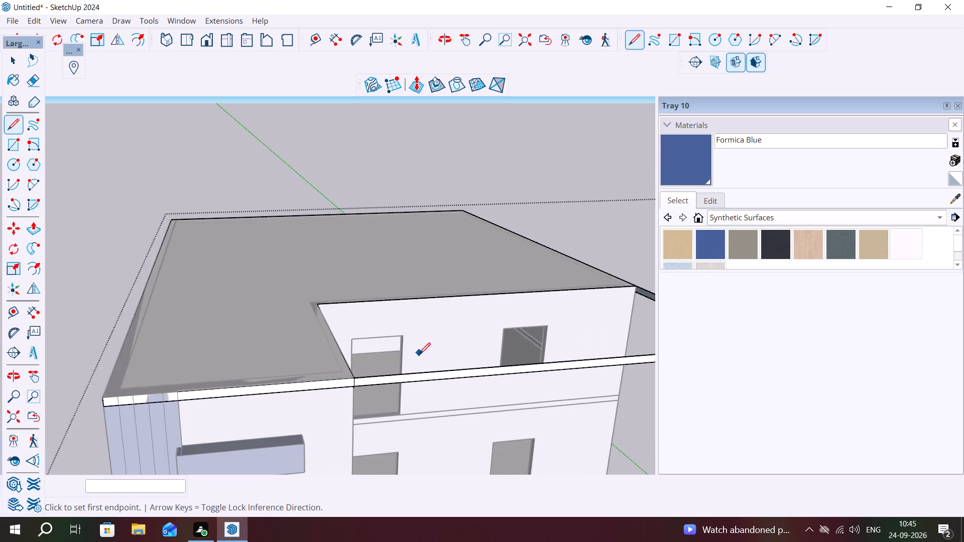
middle_click_drag(371, 376, 259, 384)
key("Escape")
Draw a line down the slab's side edge face at the recess's other end, from the top corner to the lower edge.
scroll(143, 384, "down", 6)
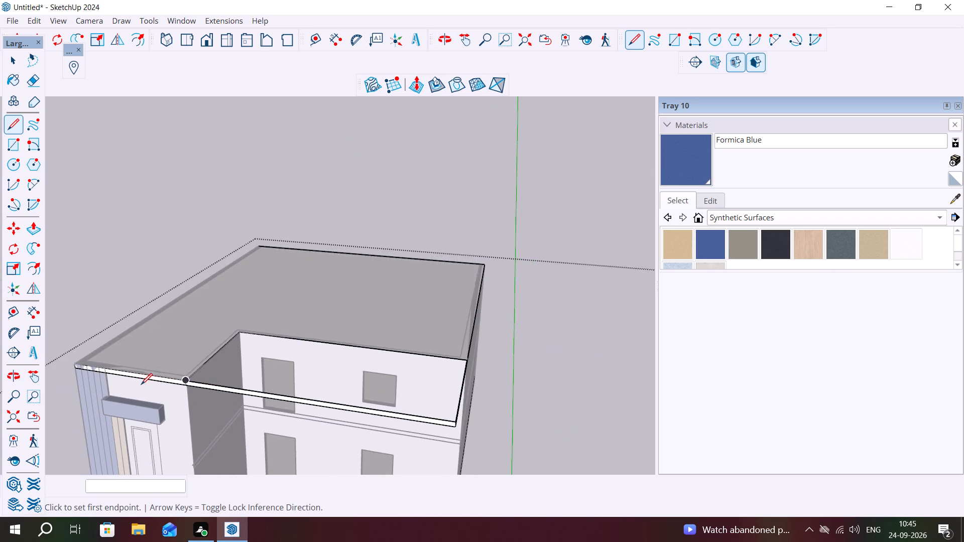
scroll(152, 383, "down", 3)
scroll(390, 376, "up", 1)
middle_click_drag(390, 375, 266, 373)
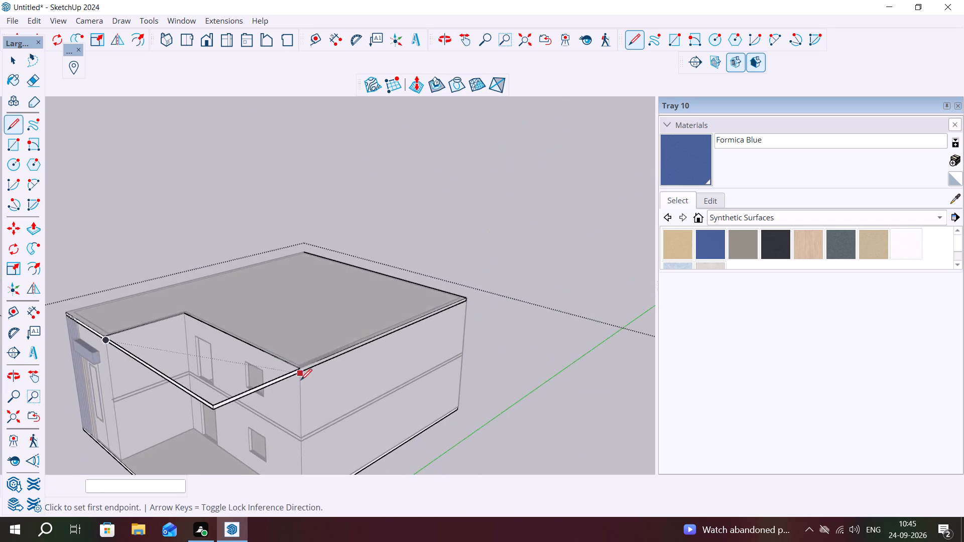
scroll(303, 379, "up", 17)
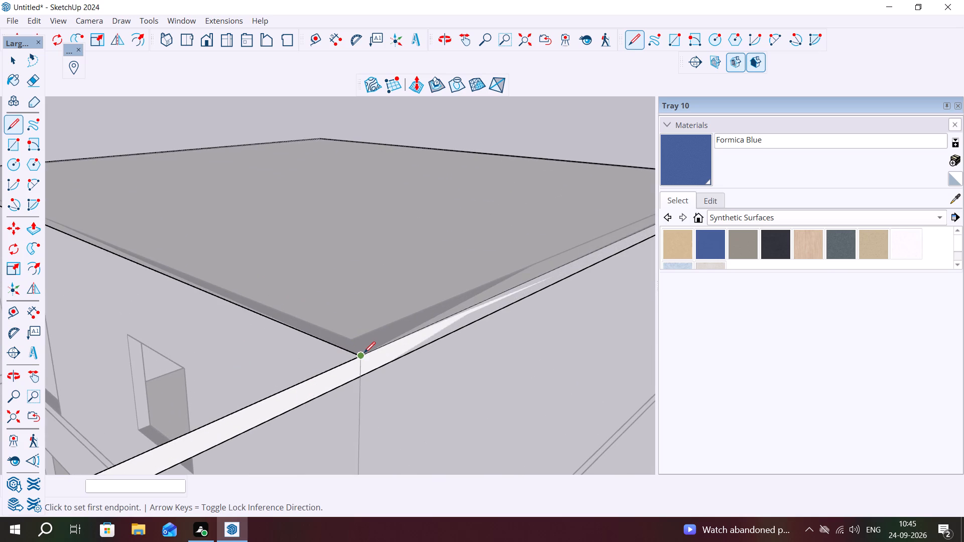
left_click(364, 353)
left_click(359, 379)
key("space")
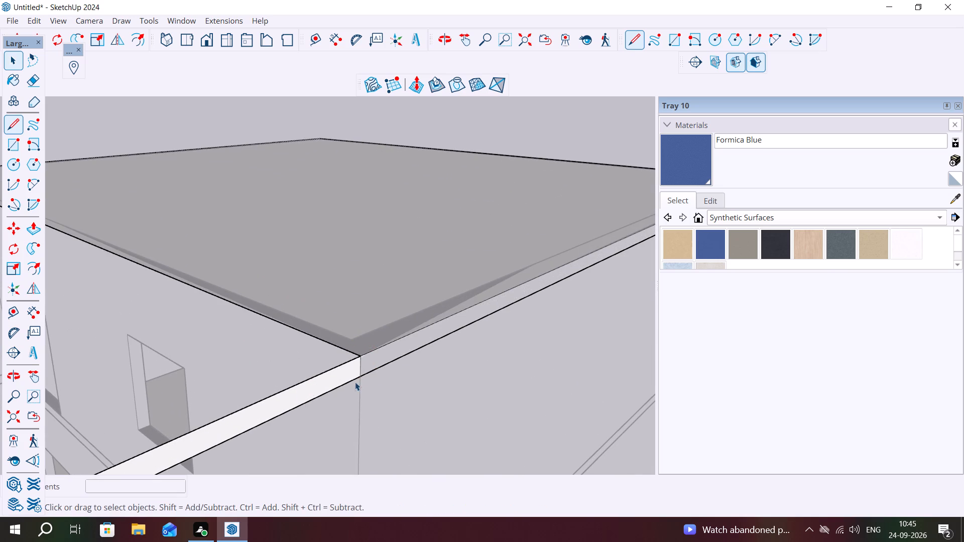
Erase the leftover slab edge strips and stray corner edge spanning the L-shaped recess.
scroll(353, 382, "down", 14)
scroll(436, 376, "up", 1)
scroll(436, 376, "down", 6)
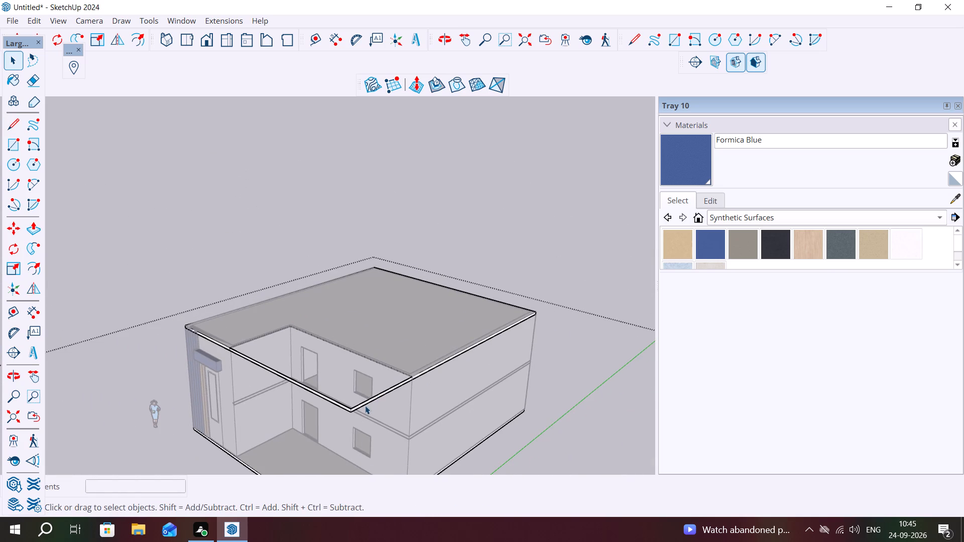
key("e")
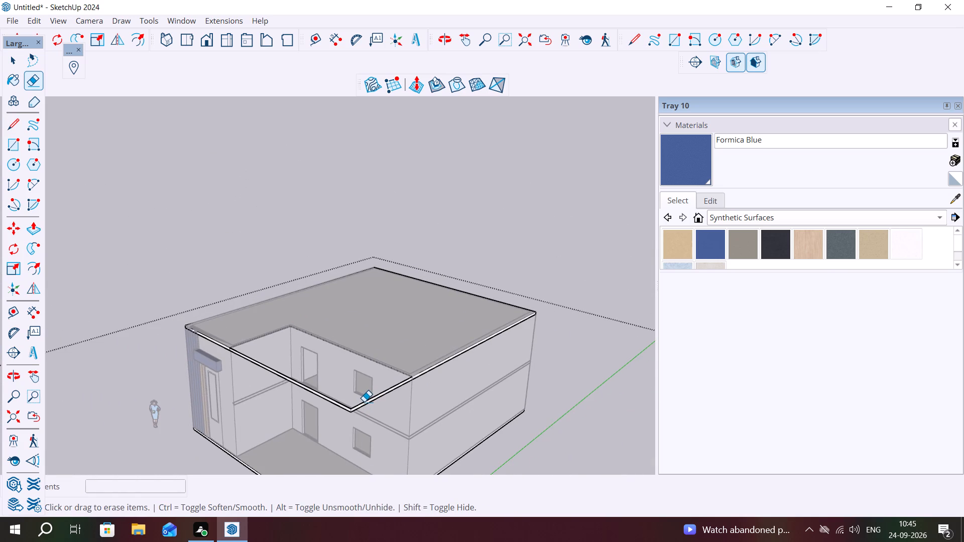
left_click(365, 402)
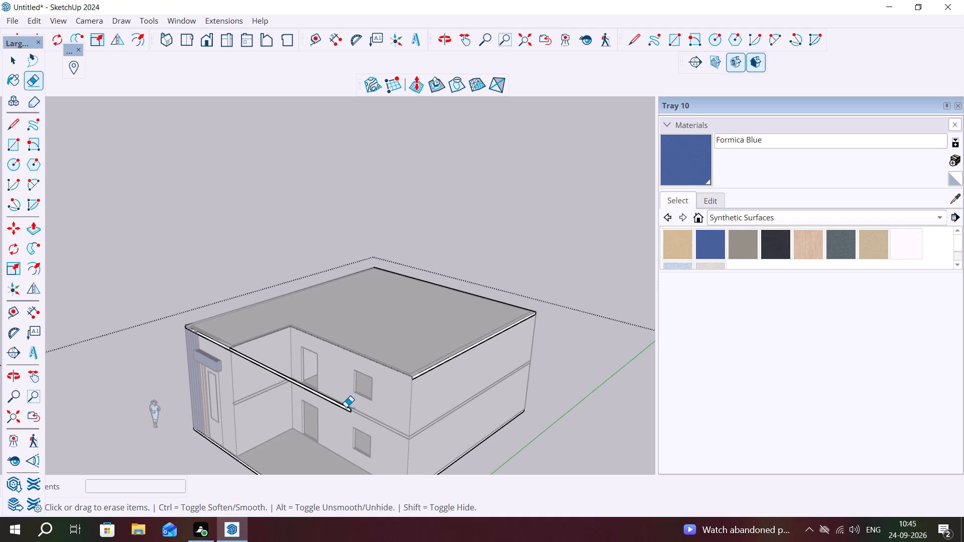
left_click(348, 407)
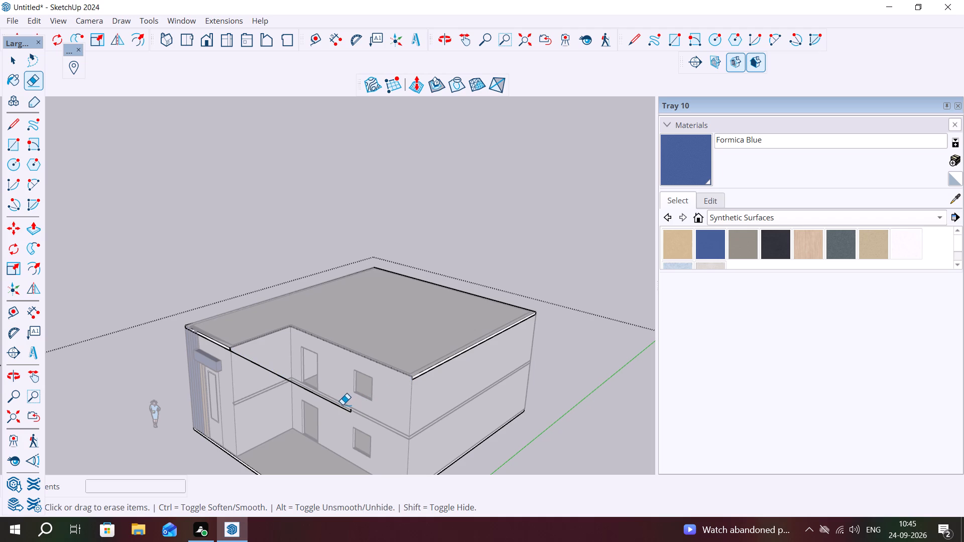
left_click(338, 405)
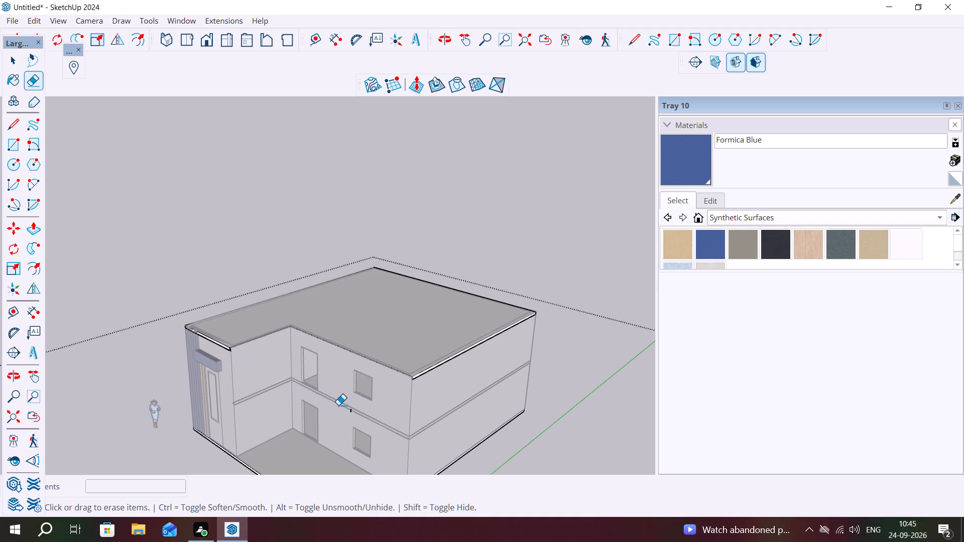
scroll(353, 414, "up", 8)
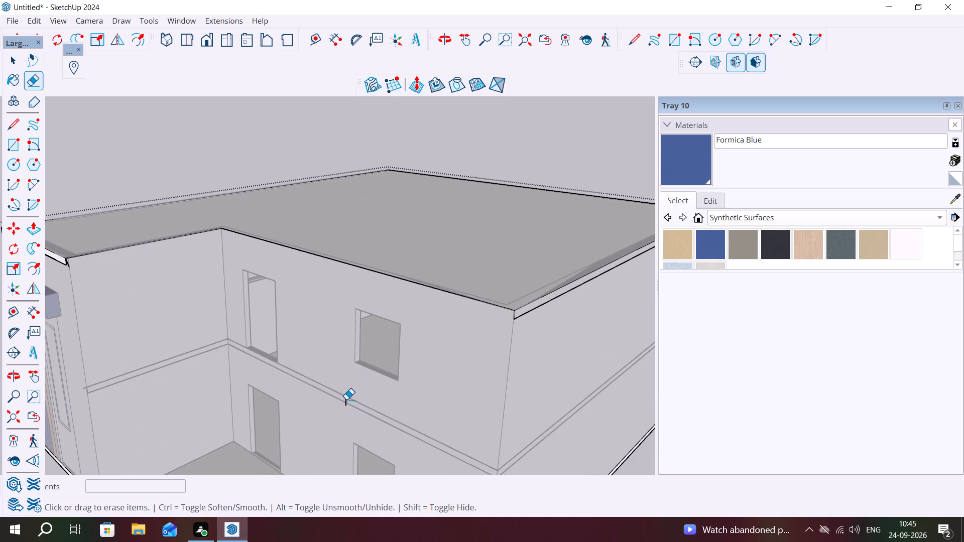
left_click(346, 399)
Erase the stray diagonal edge at the slab's front corner beside the recess.
scroll(263, 399, "down", 4)
middle_click_drag(290, 382, 296, 385)
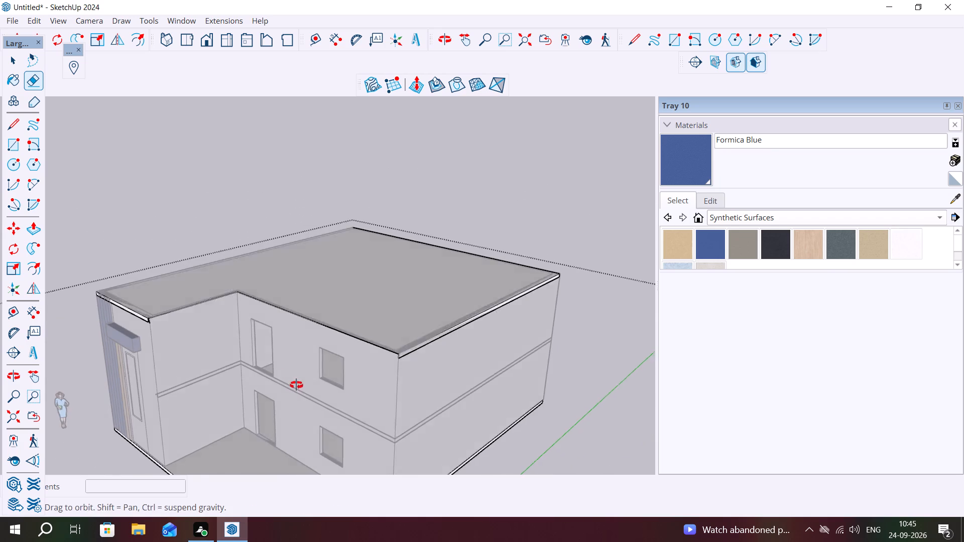
middle_click_drag(296, 385, 430, 343)
scroll(275, 306, "up", 7)
key("Escape")
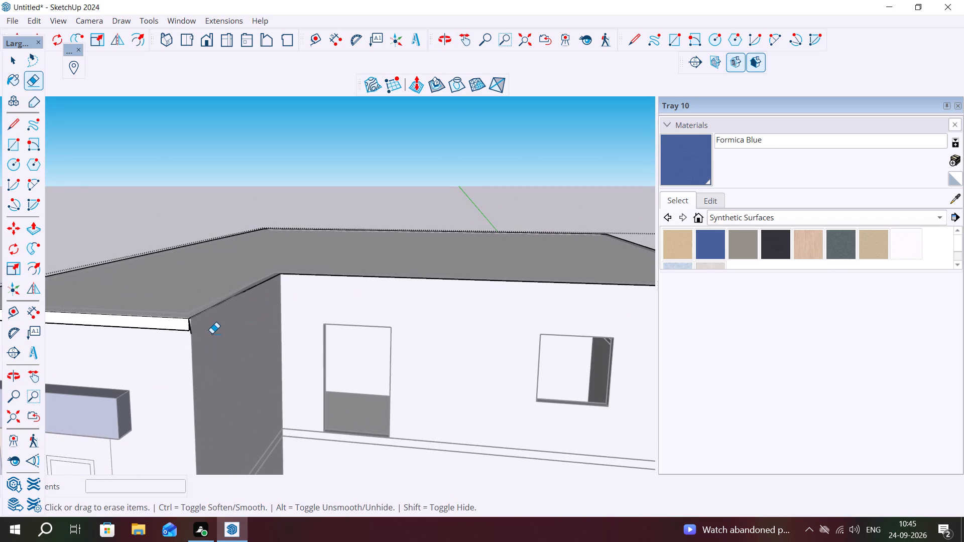
middle_click_drag(199, 333, 105, 371)
scroll(85, 357, "up", 15)
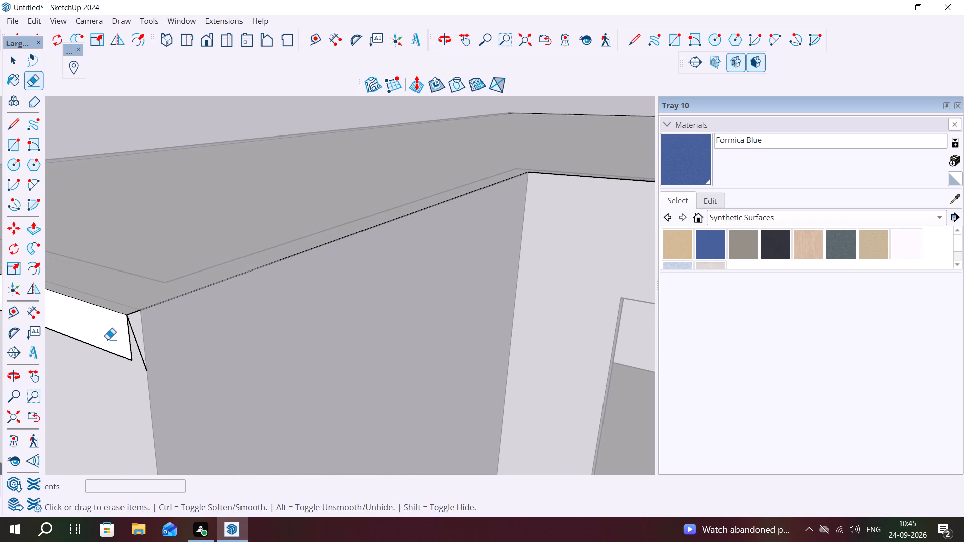
left_click(134, 338)
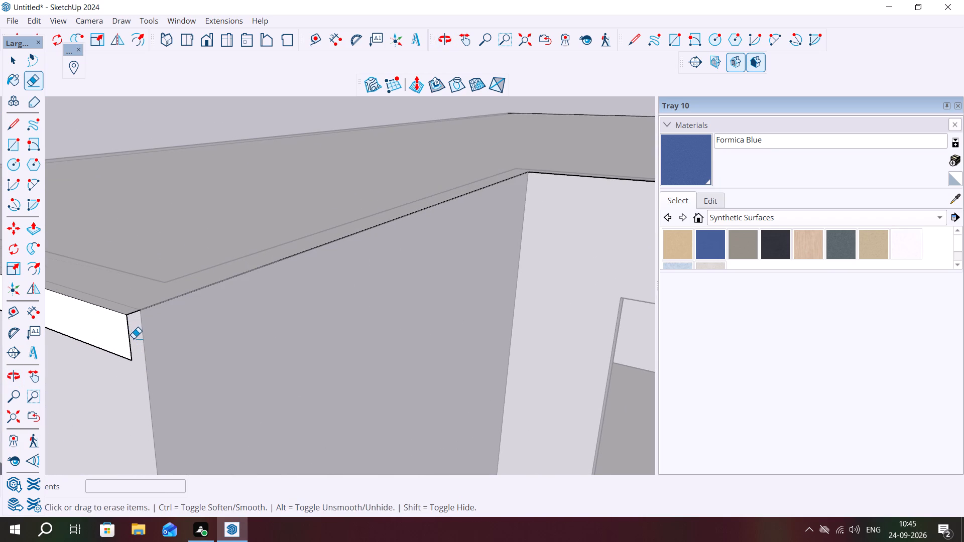
Draw a 6" by 12' 11" rectangle closing the slab's open edge along the recess's short side.
middle_click_drag(114, 341, 59, 349)
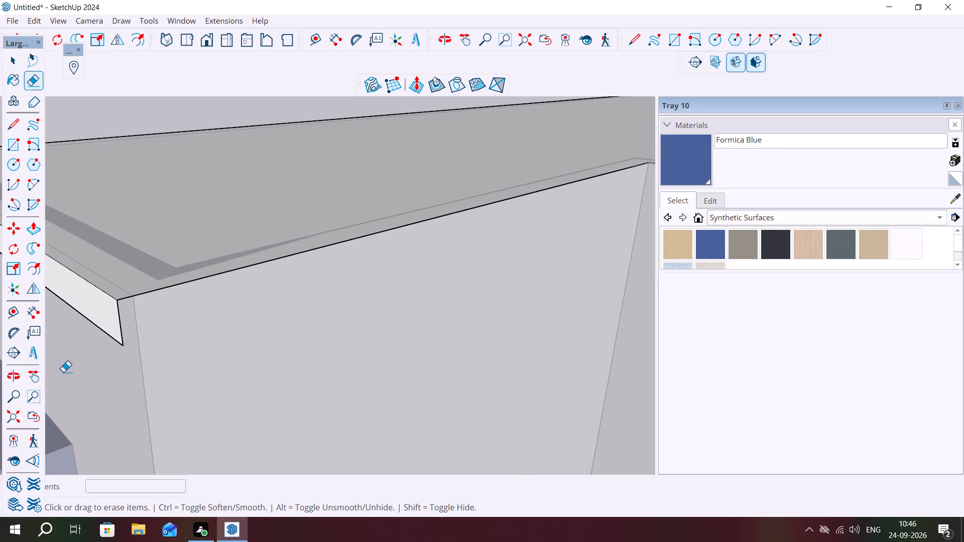
key("r")
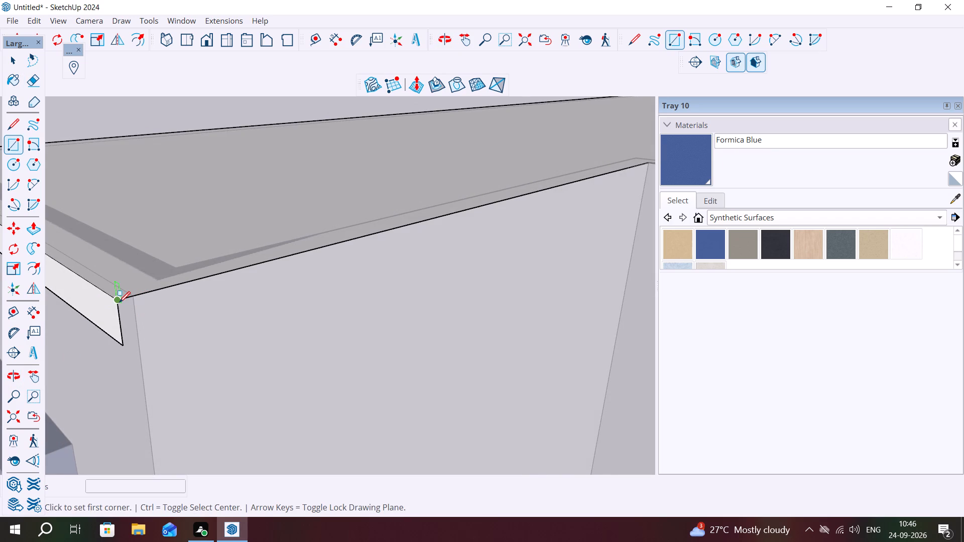
left_click_drag(119, 303, 119, 308)
scroll(116, 357, "down", 2)
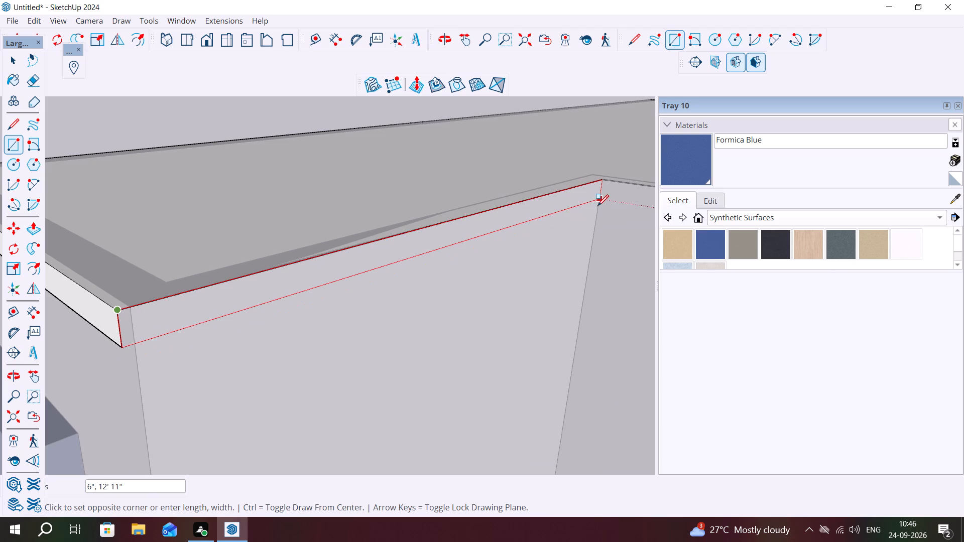
left_click(597, 205)
Draw a 26' 9" by 6" rectangle closing the slab's open edge along the recess's long side, from inner to outer corner.
middle_click_drag(274, 300, 303, 291)
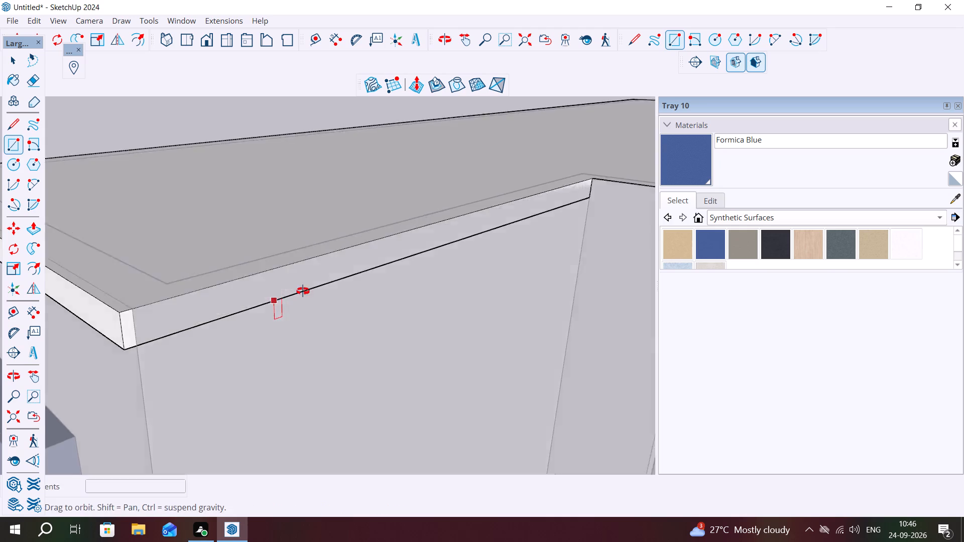
middle_click_drag(303, 291, 404, 268)
scroll(243, 302, "down", 3)
scroll(245, 305, "up", 1)
scroll(248, 312, "down", 17)
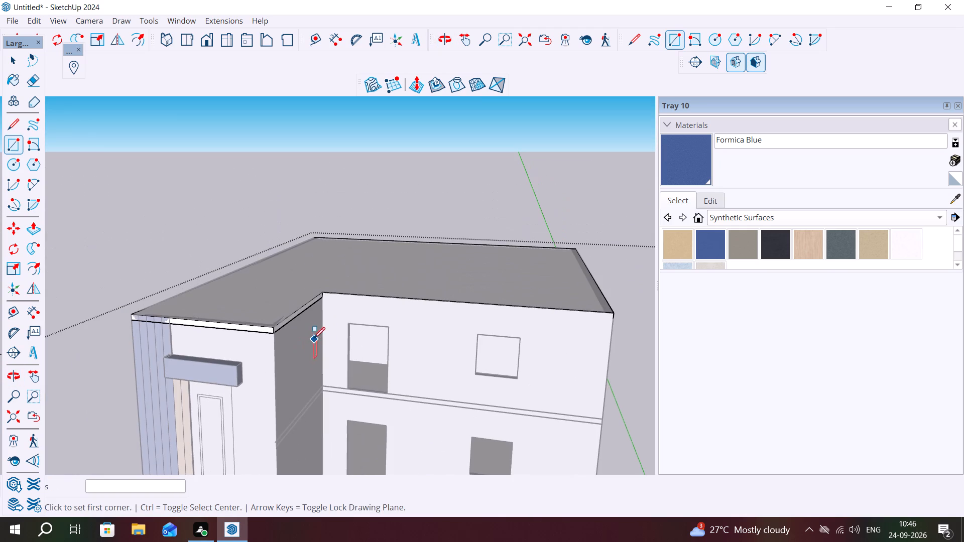
scroll(322, 294, "up", 12)
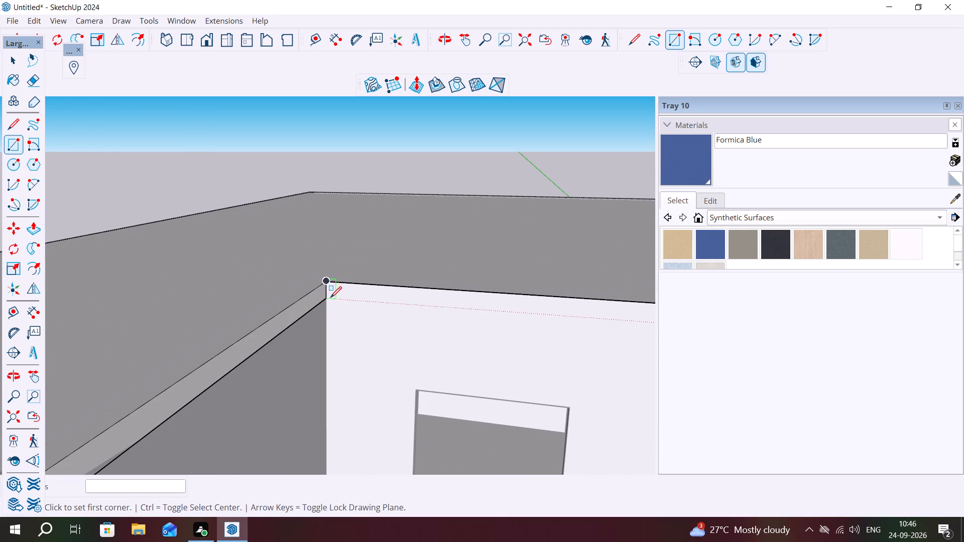
left_click(325, 283)
scroll(326, 296, "down", 3)
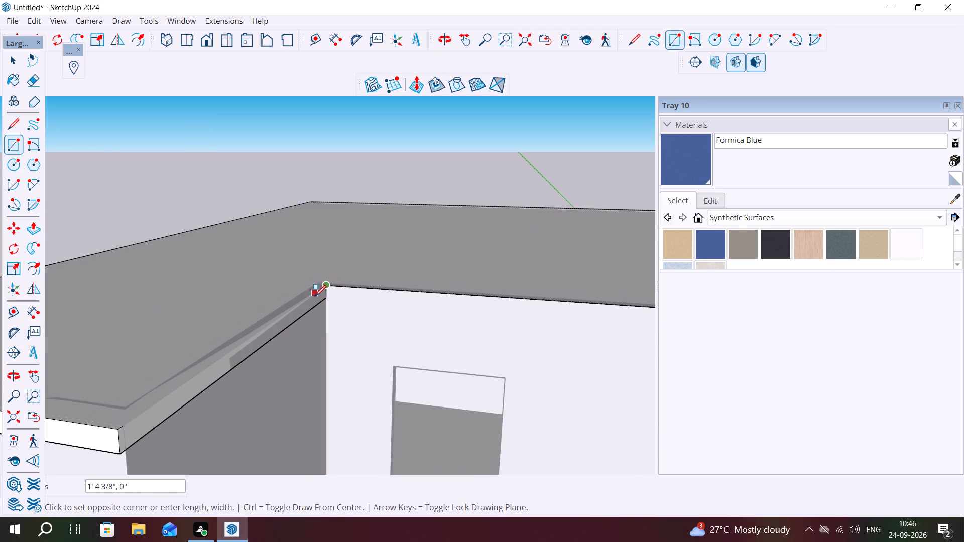
scroll(323, 301, "down", 8)
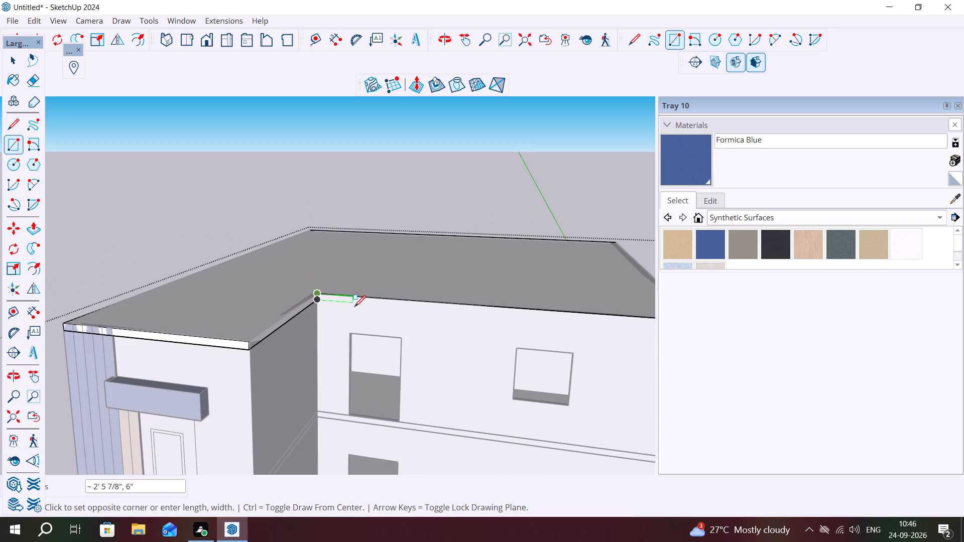
scroll(354, 307, "down", 3)
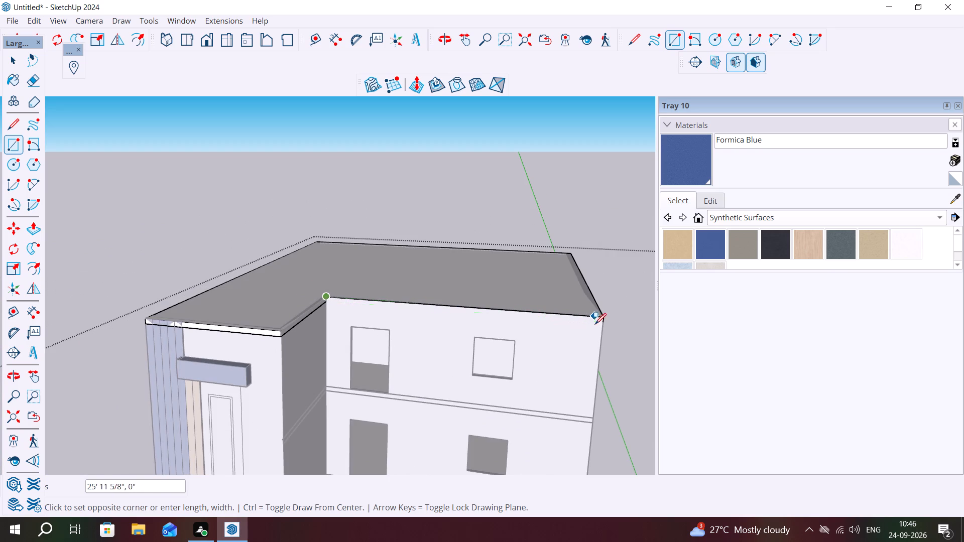
scroll(598, 327, "up", 5)
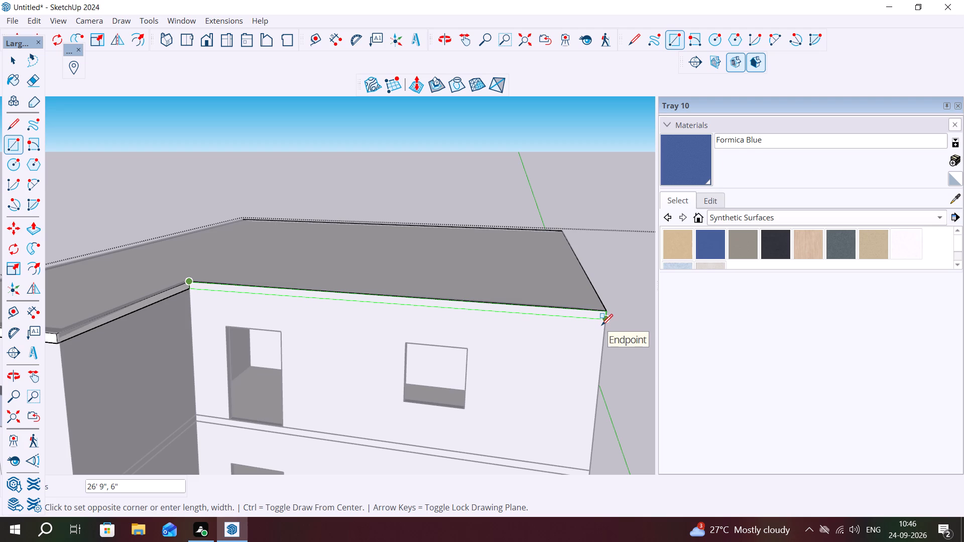
left_click(601, 325)
key("space")
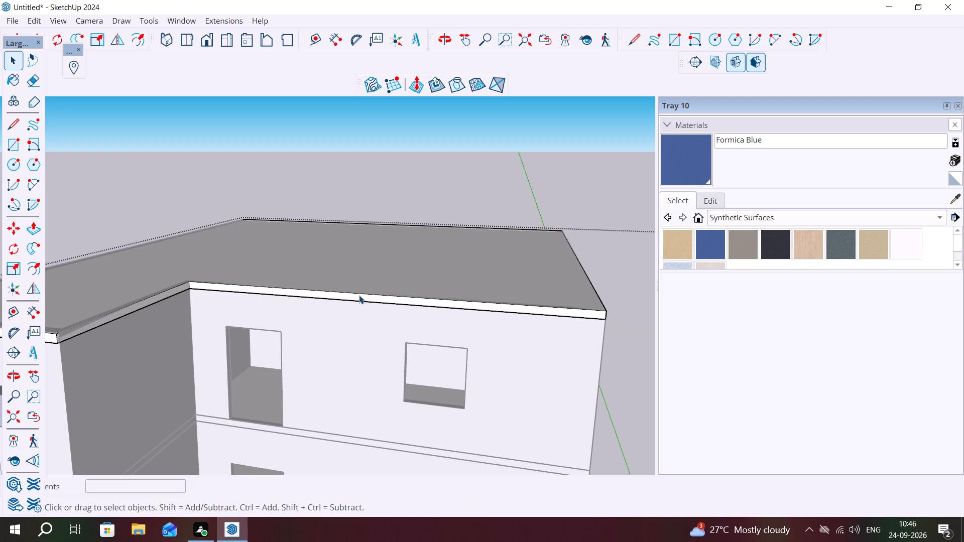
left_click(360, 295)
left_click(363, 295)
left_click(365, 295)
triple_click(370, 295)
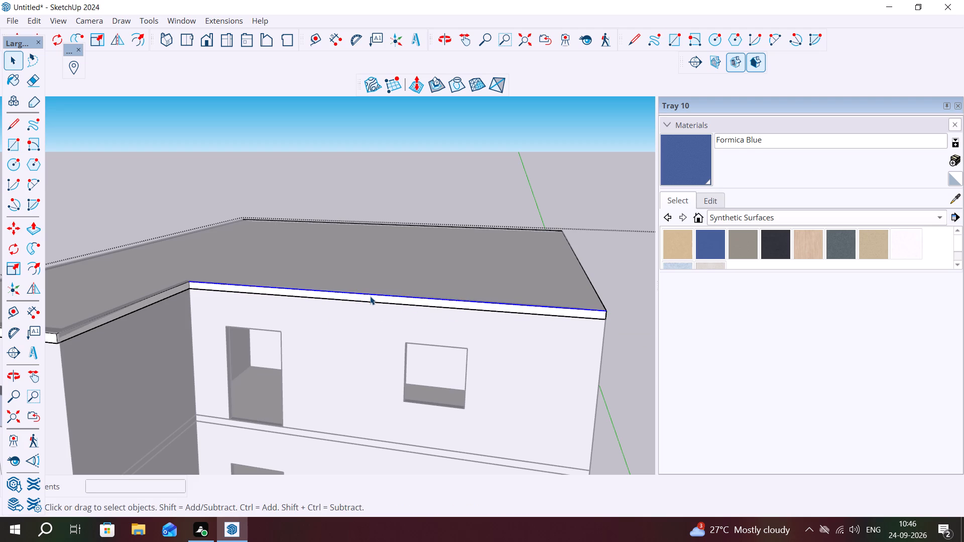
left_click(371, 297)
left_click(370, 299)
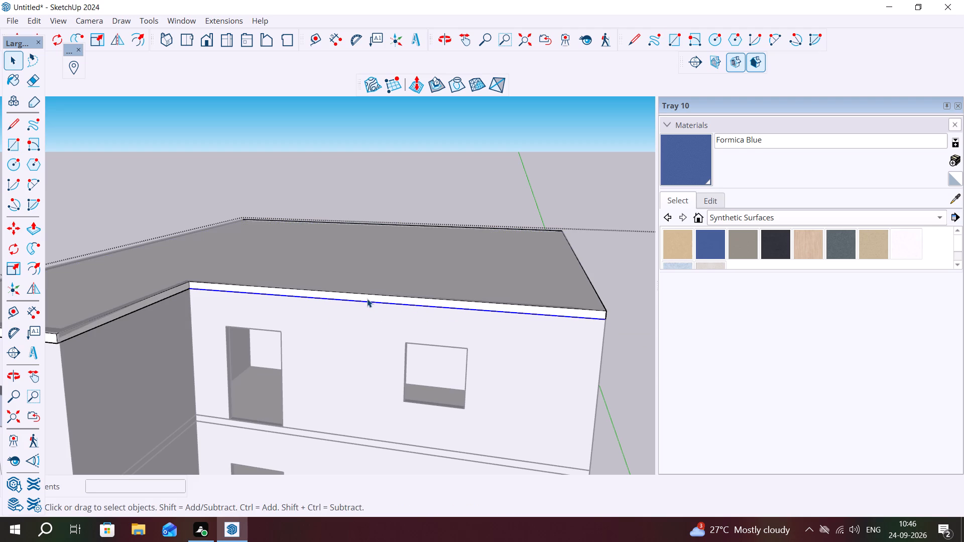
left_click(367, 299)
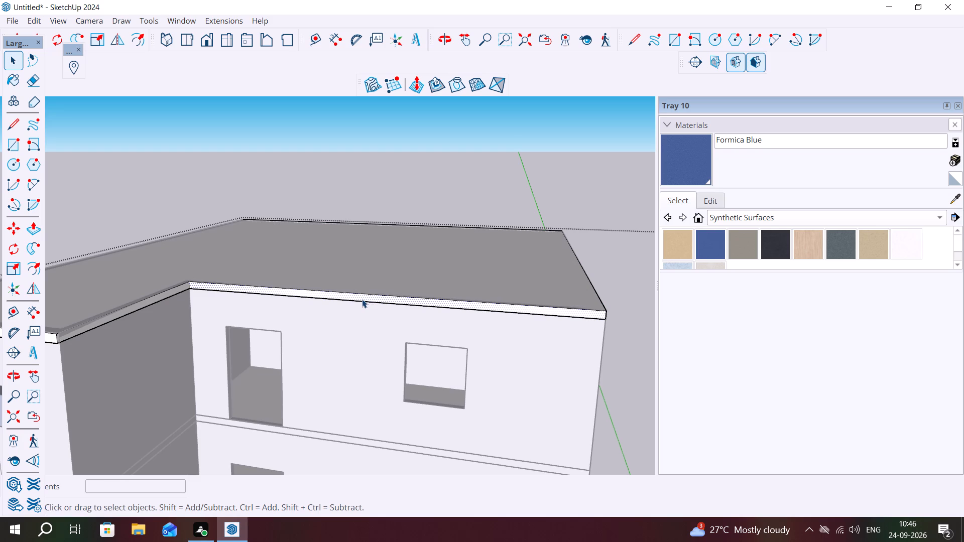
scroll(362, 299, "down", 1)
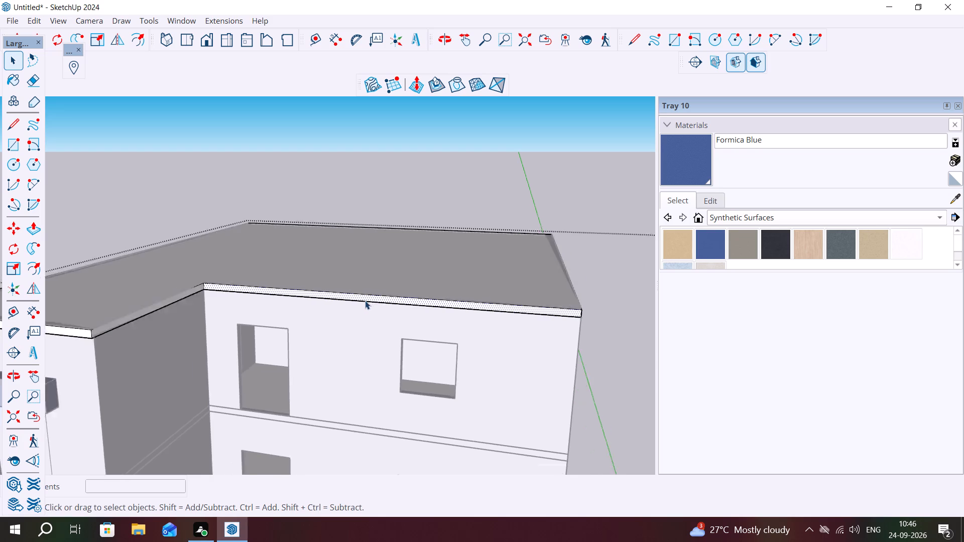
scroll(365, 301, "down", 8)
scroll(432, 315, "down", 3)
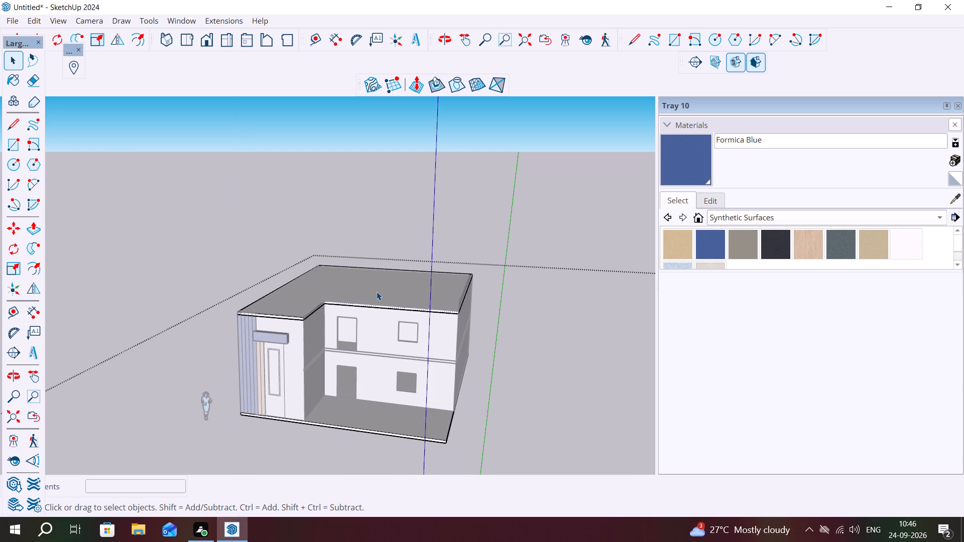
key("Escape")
Draw a line across the slab's top from the inset corner beside the recess's inner corner to the opposite outer edge.
key("l")
scroll(318, 300, "up", 5)
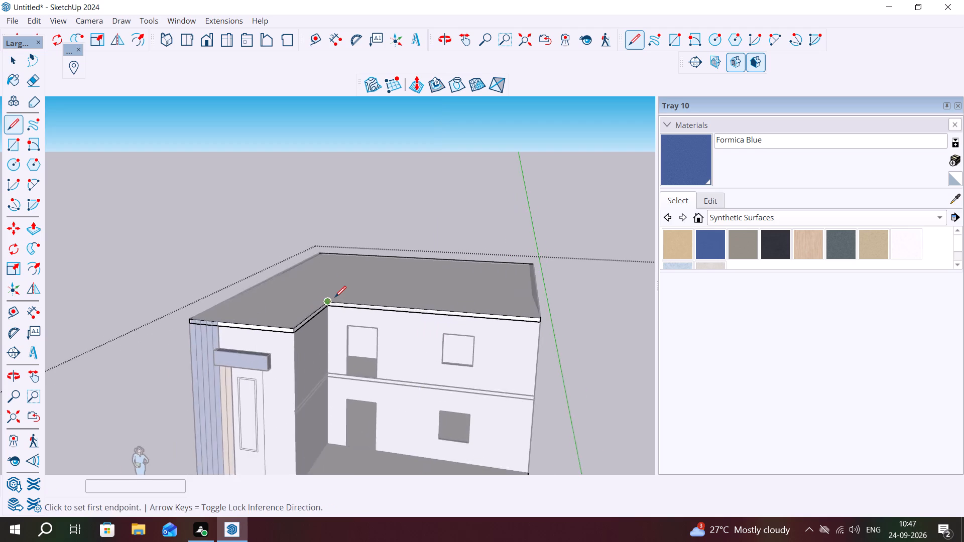
scroll(335, 297, "up", 10)
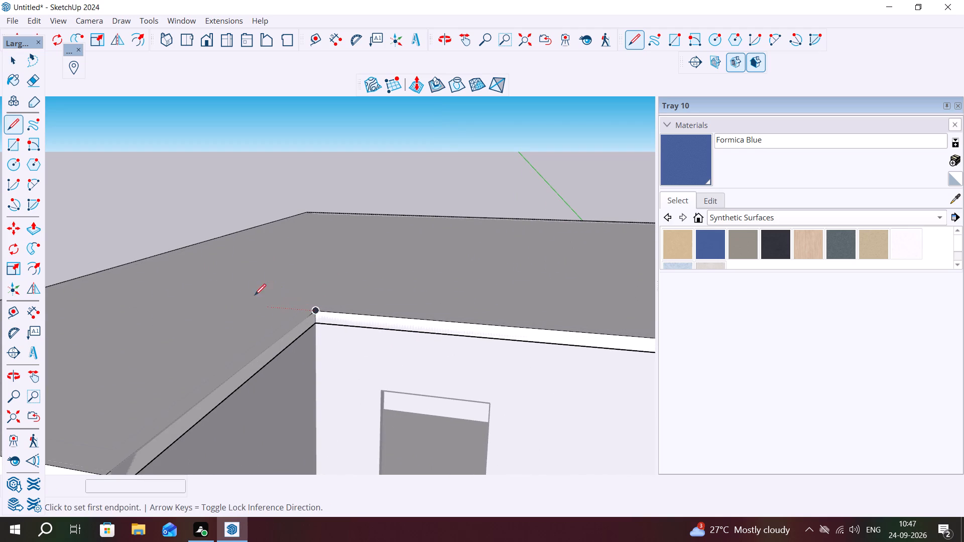
scroll(243, 293, "down", 4)
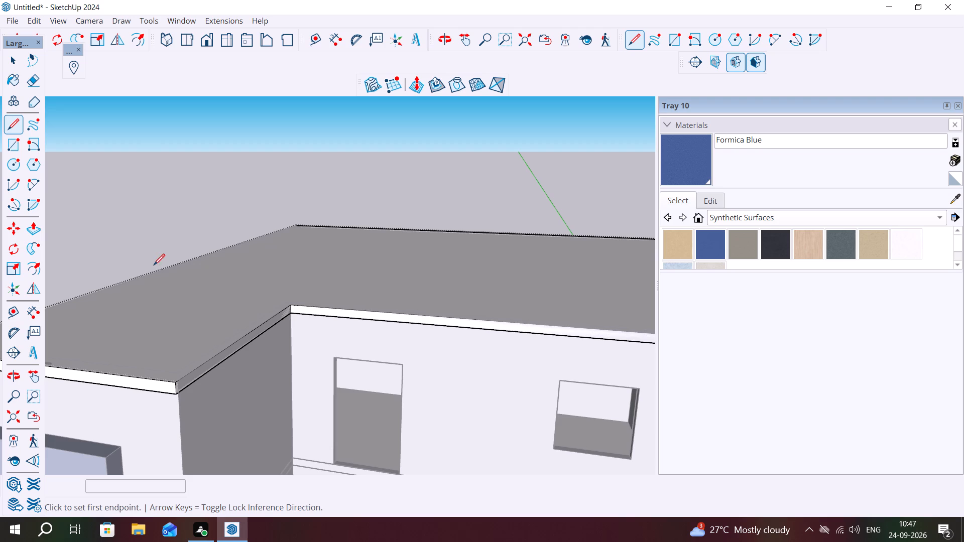
middle_click_drag(150, 271, 249, 330)
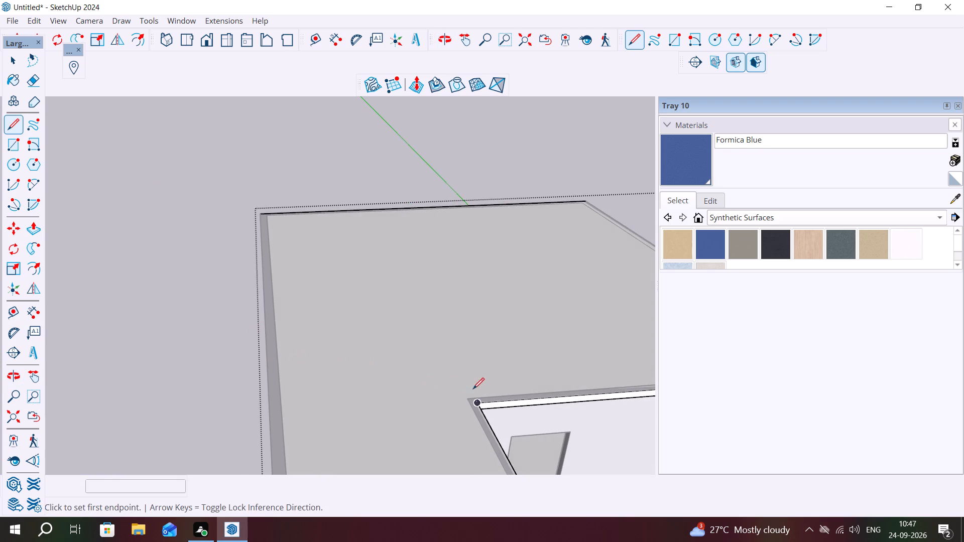
left_click(466, 399)
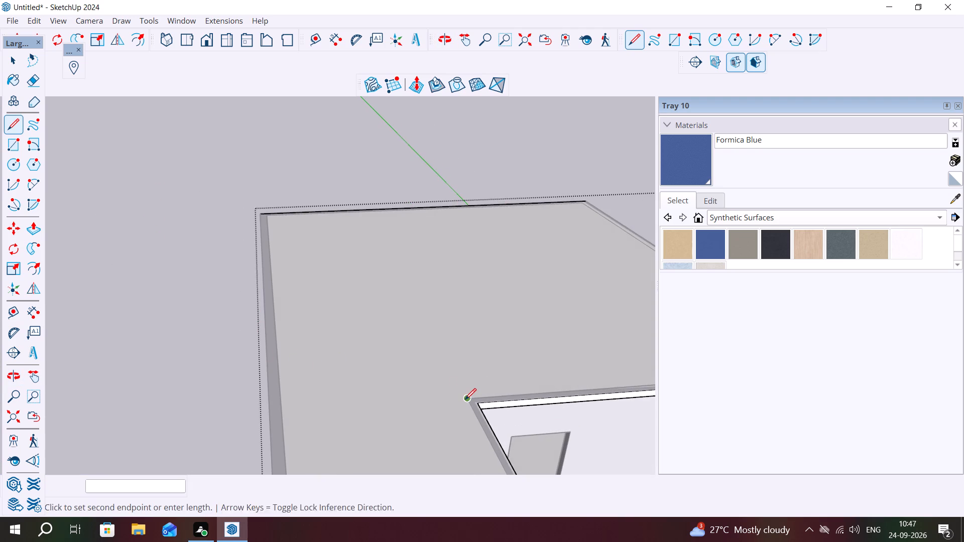
left_click(268, 414)
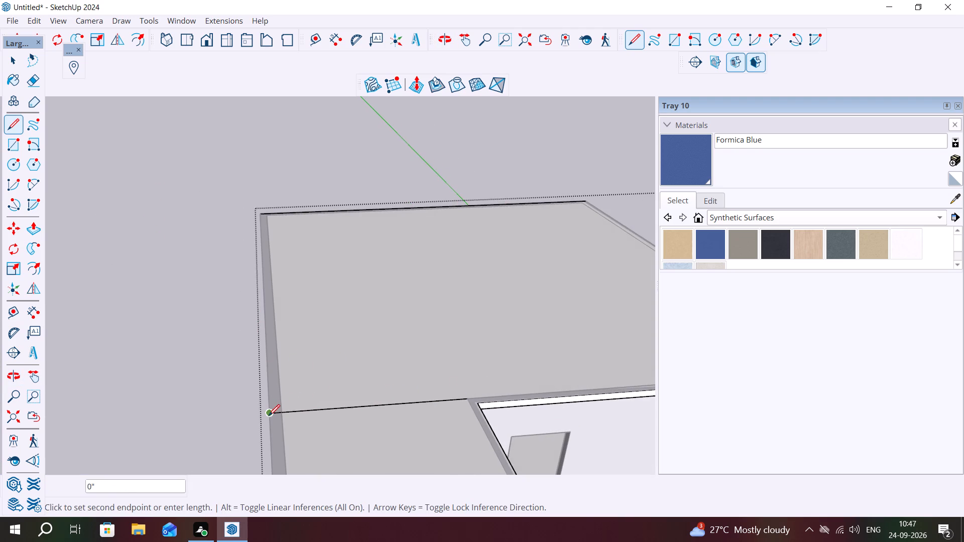
scroll(479, 410, "up", 2)
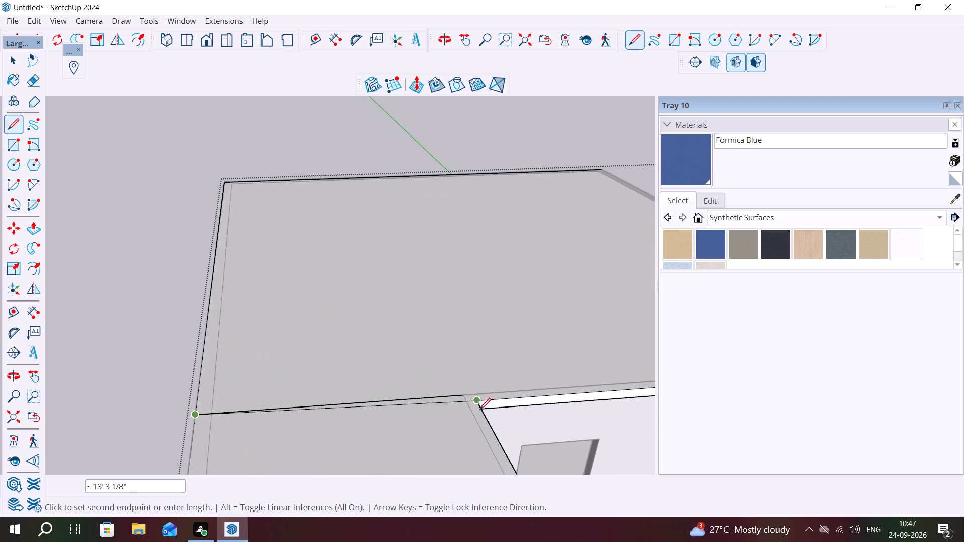
scroll(479, 410, "up", 4)
key("Escape")
Draw a second line about 13' 3" long beside the first, from the slab's recess corner to the opposite outer edge.
left_click_drag(480, 401, 476, 401)
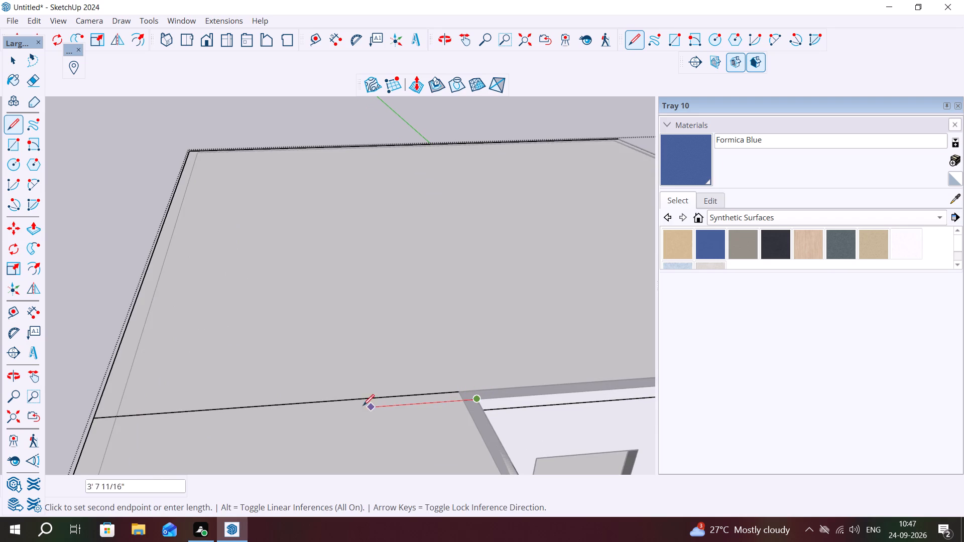
left_click(89, 432)
scroll(42, 396, "down", 7)
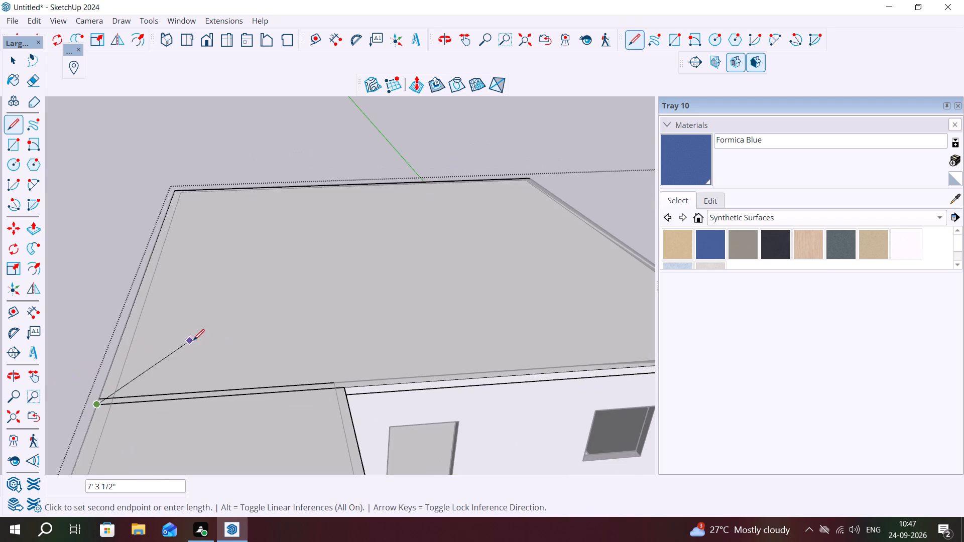
key("Escape")
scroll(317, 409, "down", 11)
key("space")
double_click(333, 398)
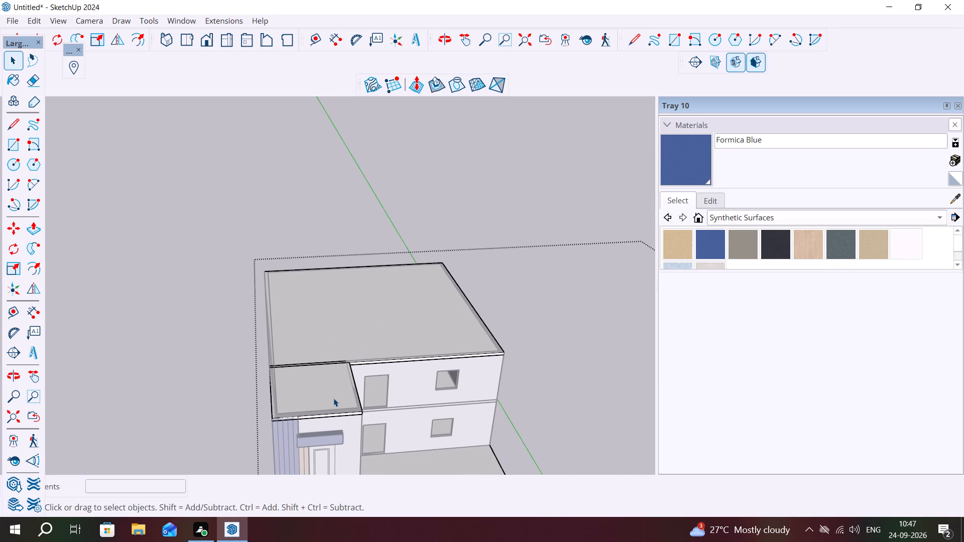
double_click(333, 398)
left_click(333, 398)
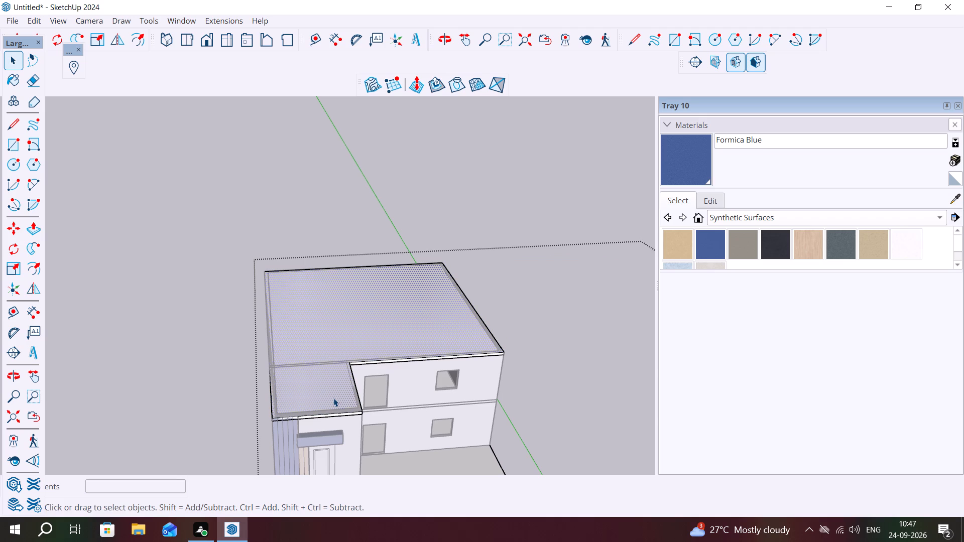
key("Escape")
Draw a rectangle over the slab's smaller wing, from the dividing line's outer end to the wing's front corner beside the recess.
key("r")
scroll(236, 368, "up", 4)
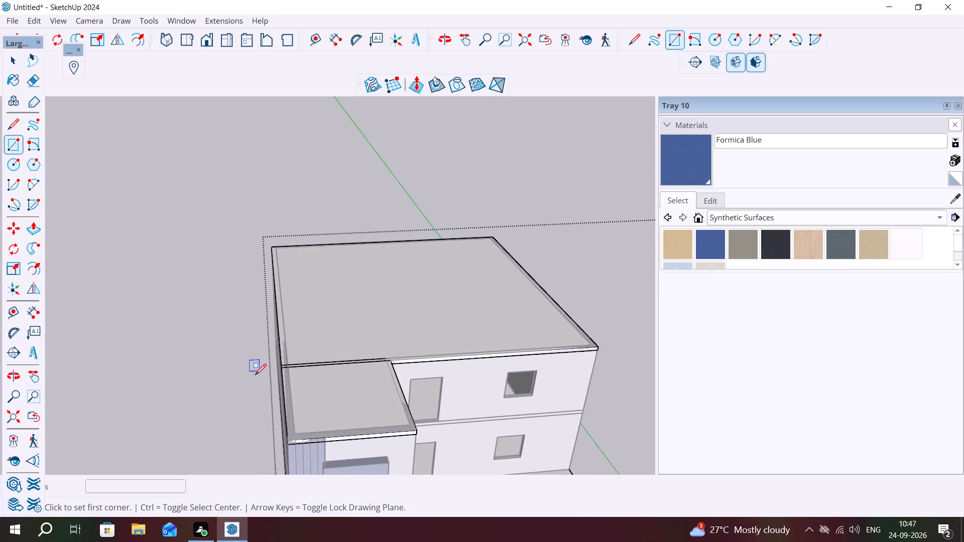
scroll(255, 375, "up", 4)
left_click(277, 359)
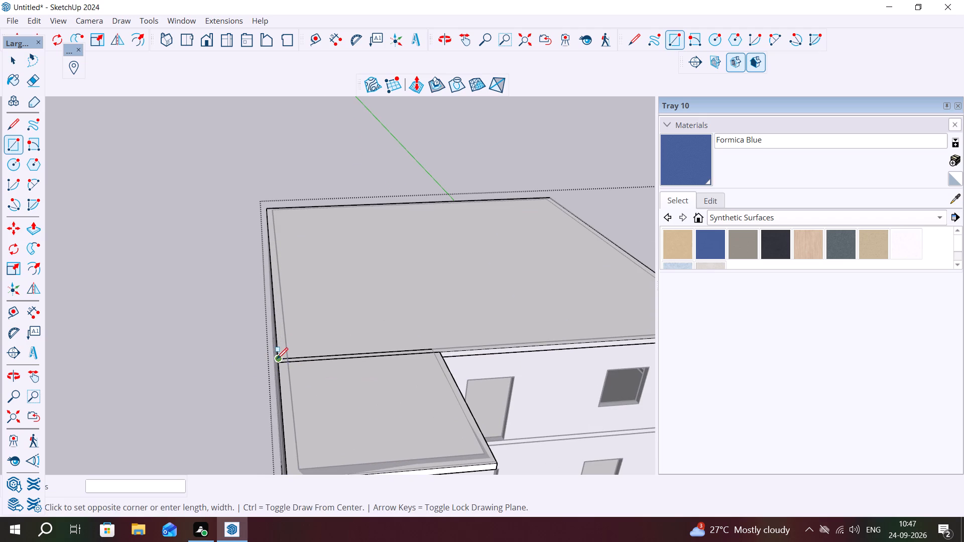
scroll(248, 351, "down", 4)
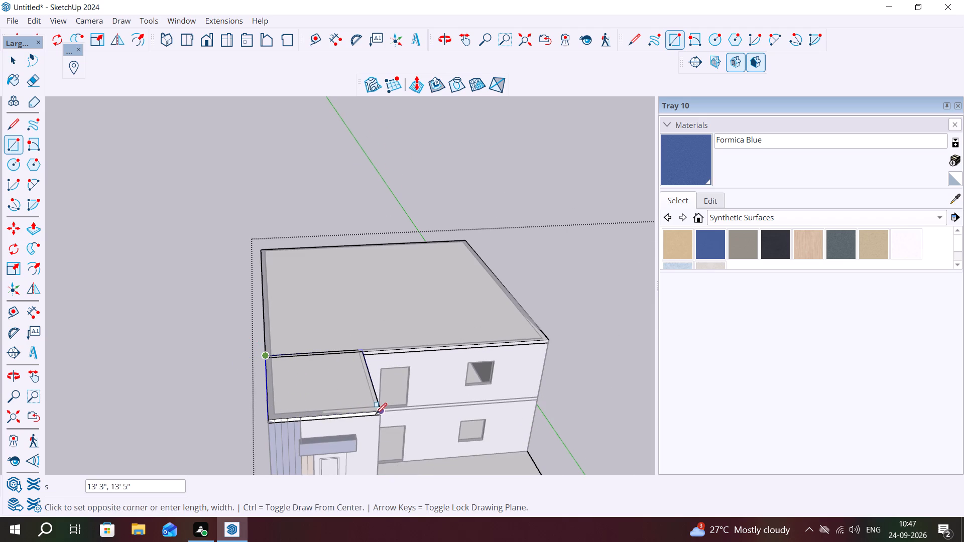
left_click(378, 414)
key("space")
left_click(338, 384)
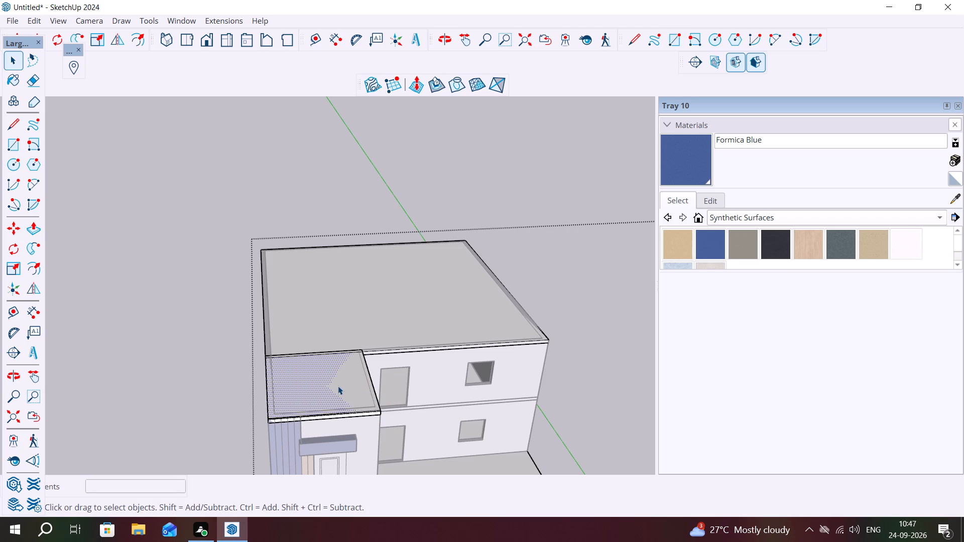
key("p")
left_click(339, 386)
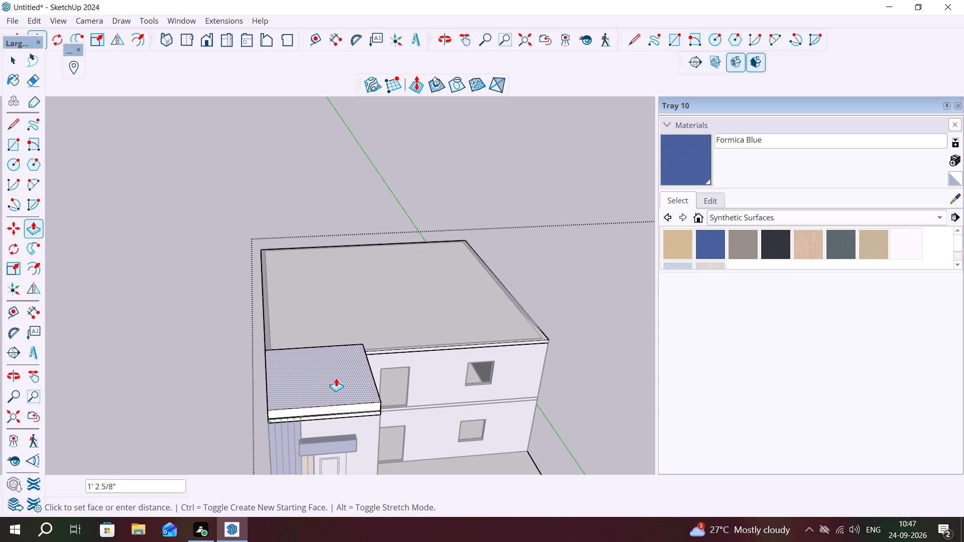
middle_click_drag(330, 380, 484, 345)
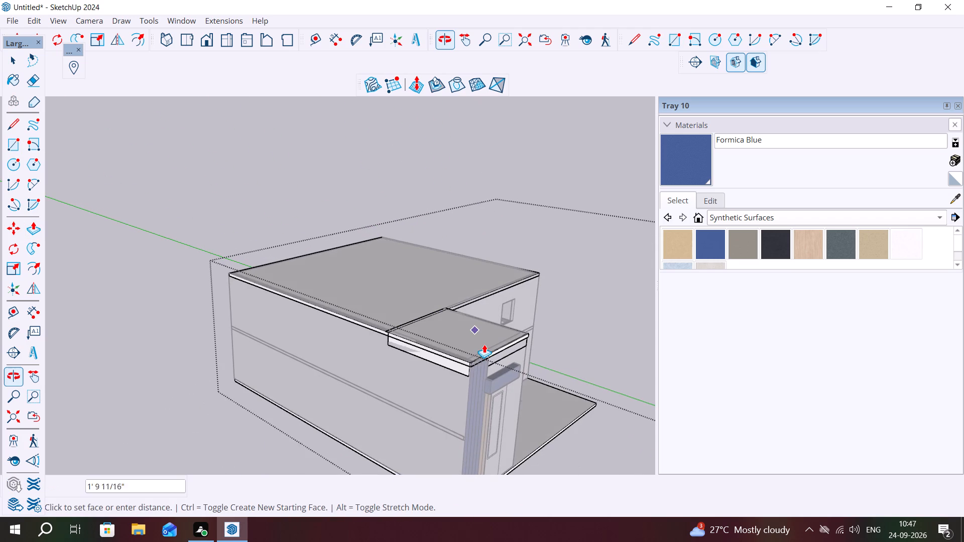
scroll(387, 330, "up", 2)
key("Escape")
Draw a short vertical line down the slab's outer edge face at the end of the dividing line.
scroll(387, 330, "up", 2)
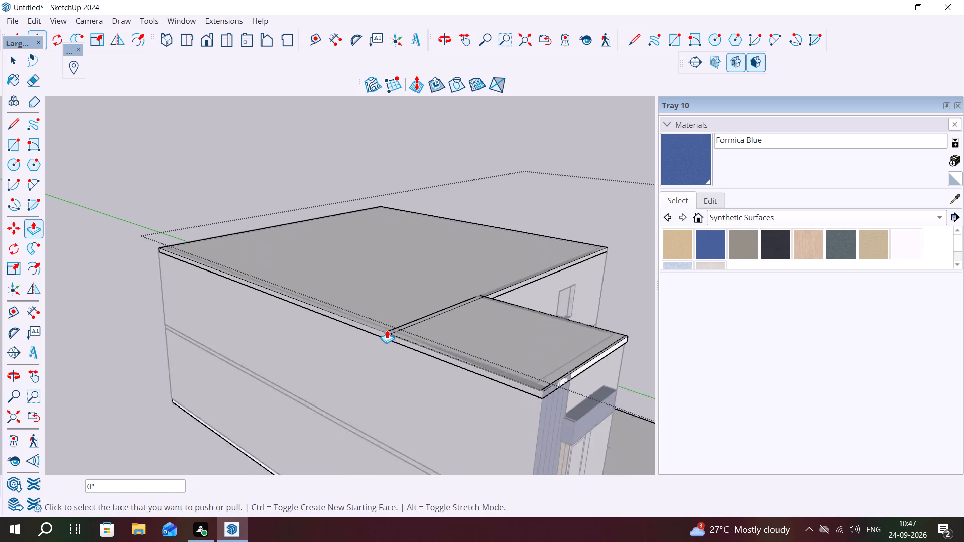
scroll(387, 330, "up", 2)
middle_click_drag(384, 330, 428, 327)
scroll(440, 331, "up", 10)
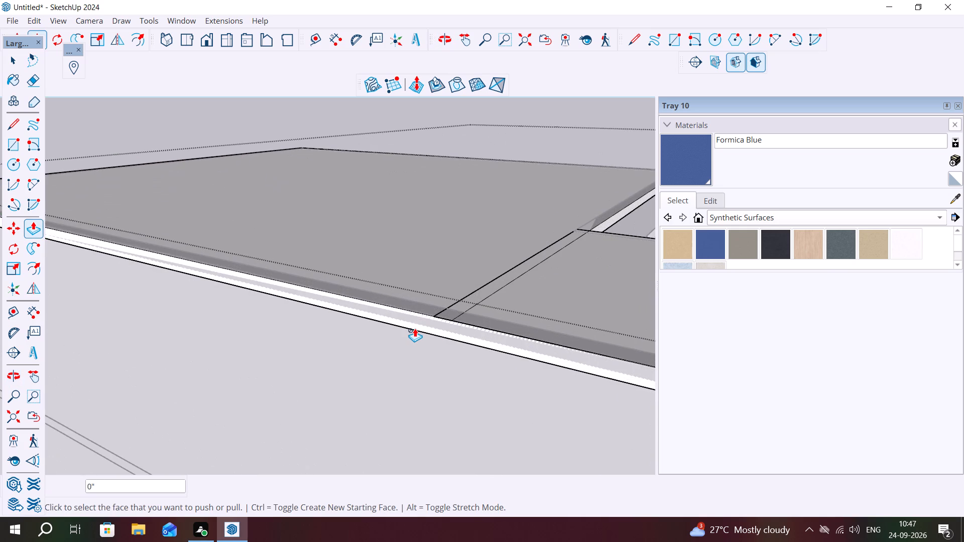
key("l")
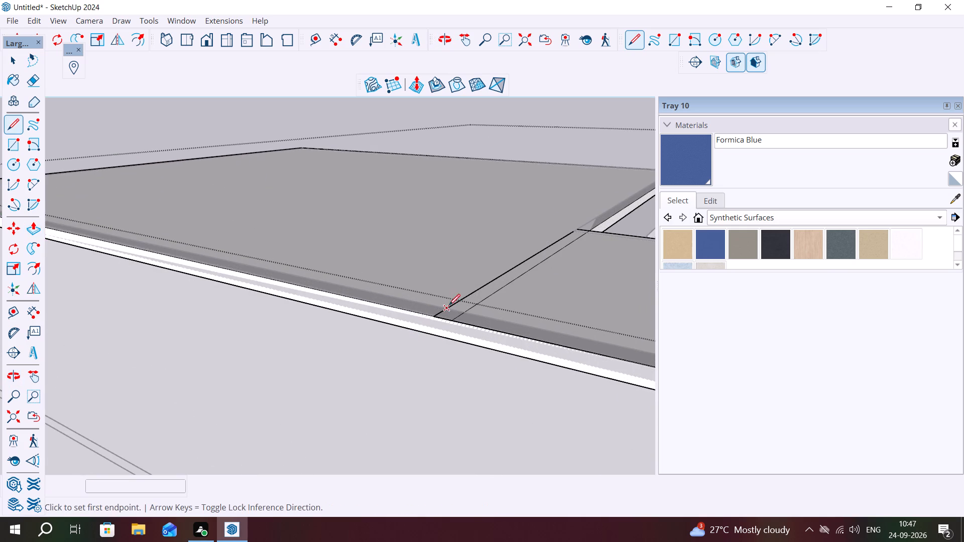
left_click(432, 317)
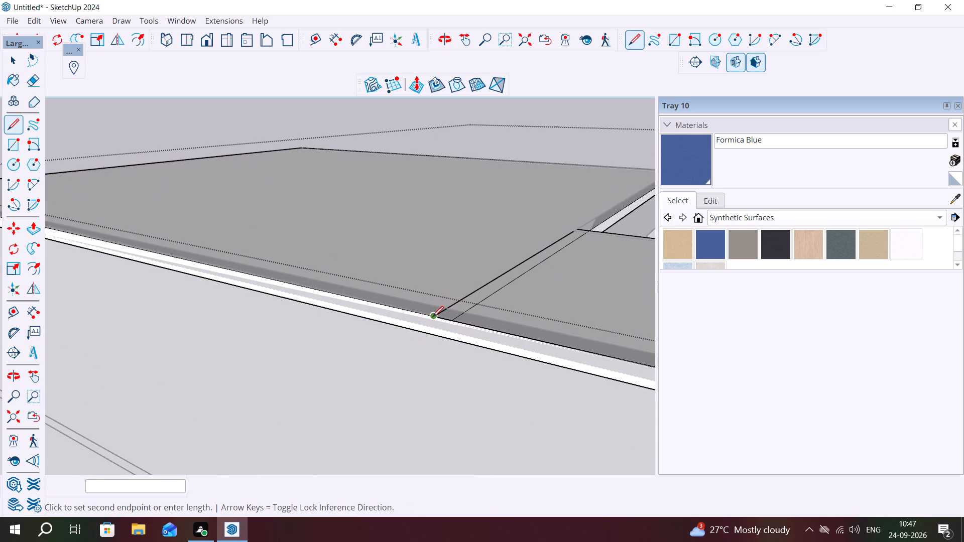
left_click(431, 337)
Undo the last two drawing edits and cut the selected top face with its bounding edges from the slab's smaller wing.
scroll(265, 353, "down", 8)
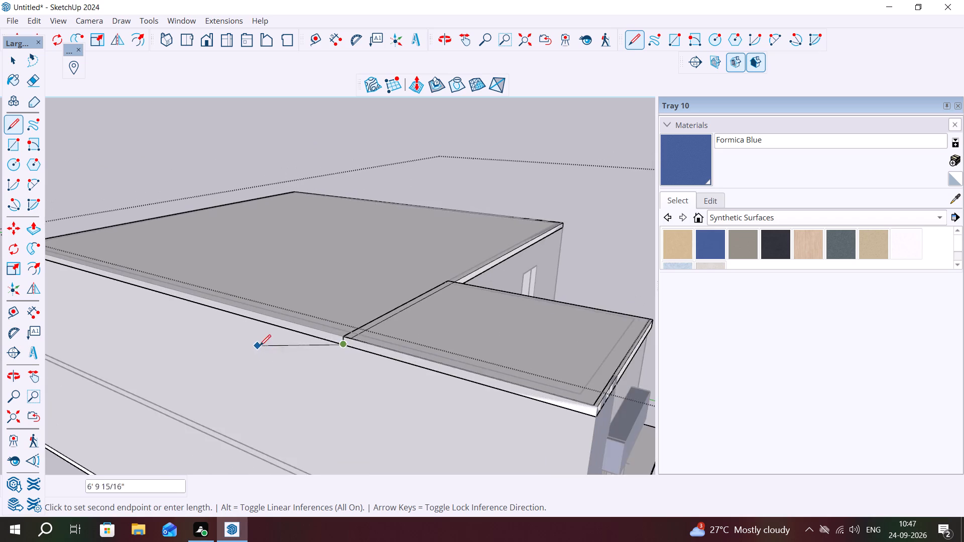
scroll(260, 346, "down", 2)
middle_click_drag(514, 293, 309, 336)
scroll(157, 338, "up", 7)
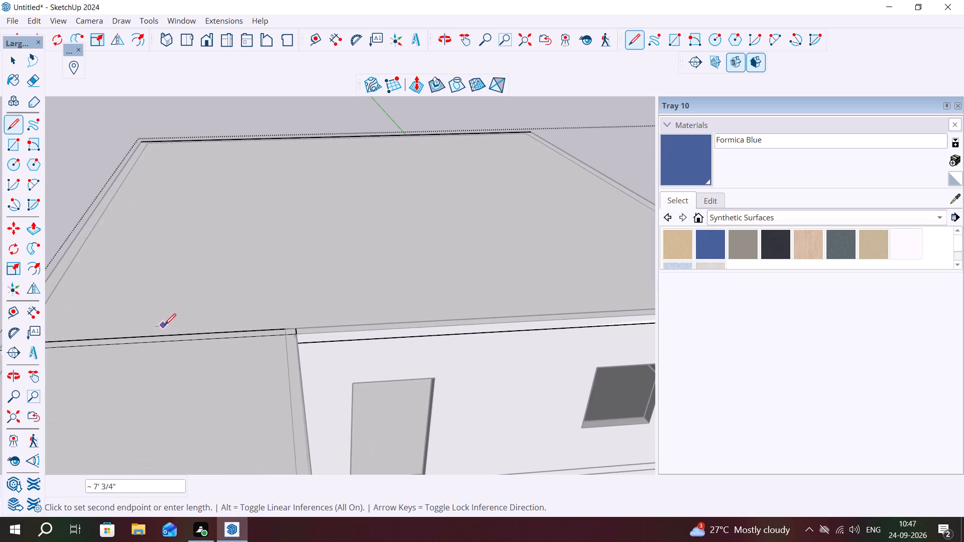
key("space")
double_click(200, 403)
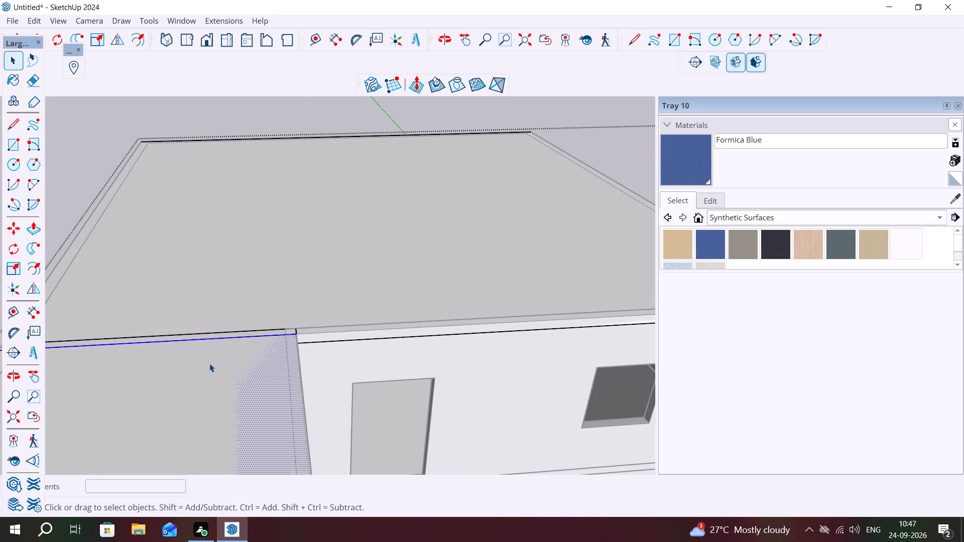
scroll(209, 363, "down", 7)
scroll(206, 451, "down", 2)
middle_click_drag(207, 447, 220, 403)
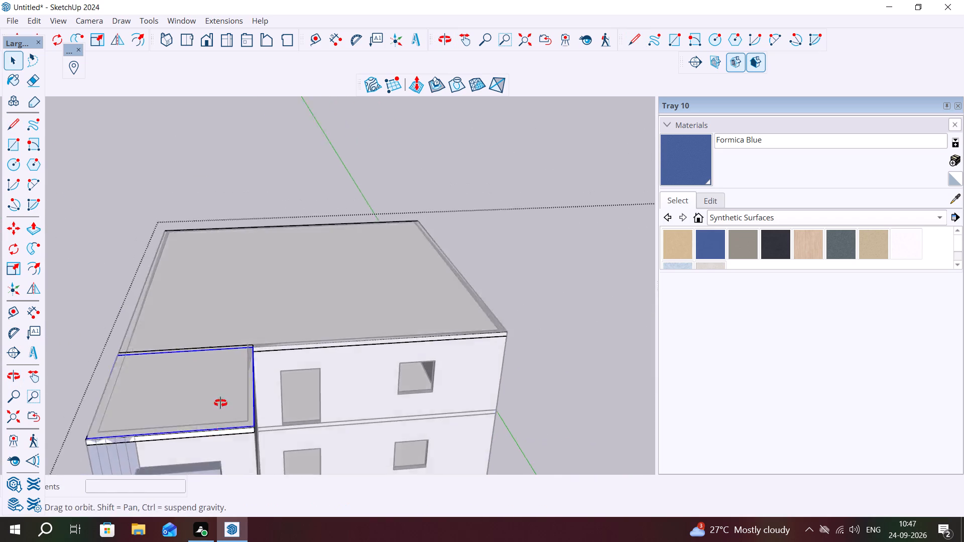
middle_click_drag(220, 403, 226, 390)
scroll(209, 386, "up", 8)
scroll(197, 383, "down", 5)
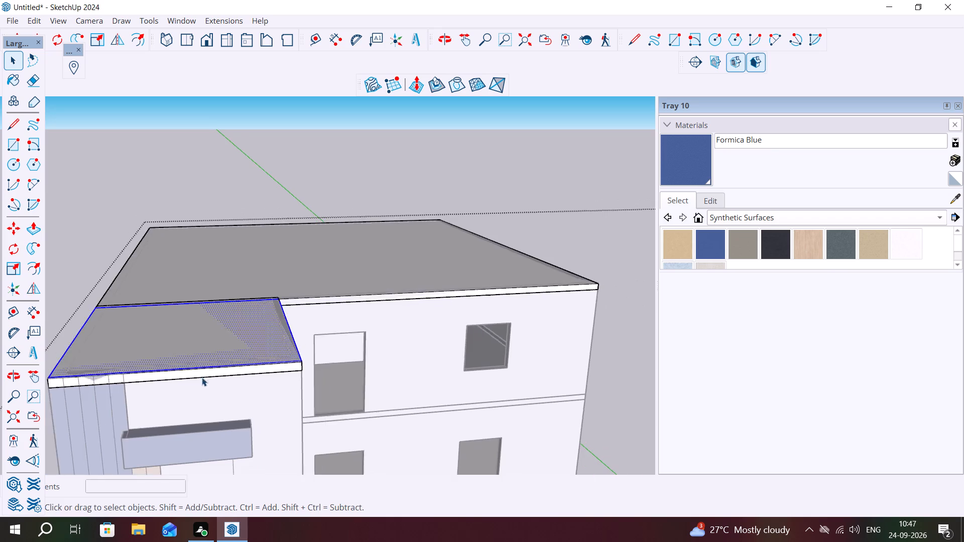
scroll(202, 377, "down", 5)
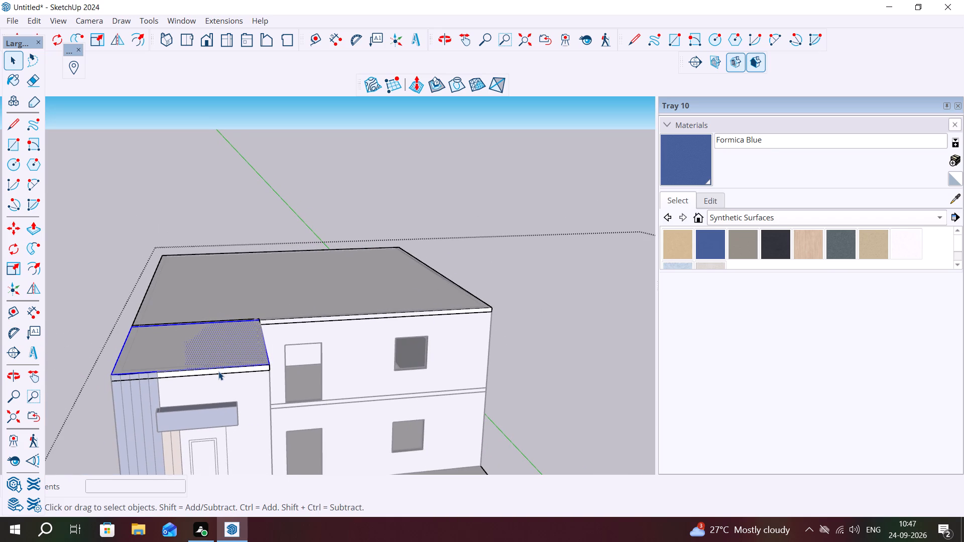
key("ctrl+z")
key("ctrl+z")
key("ctrl+x")
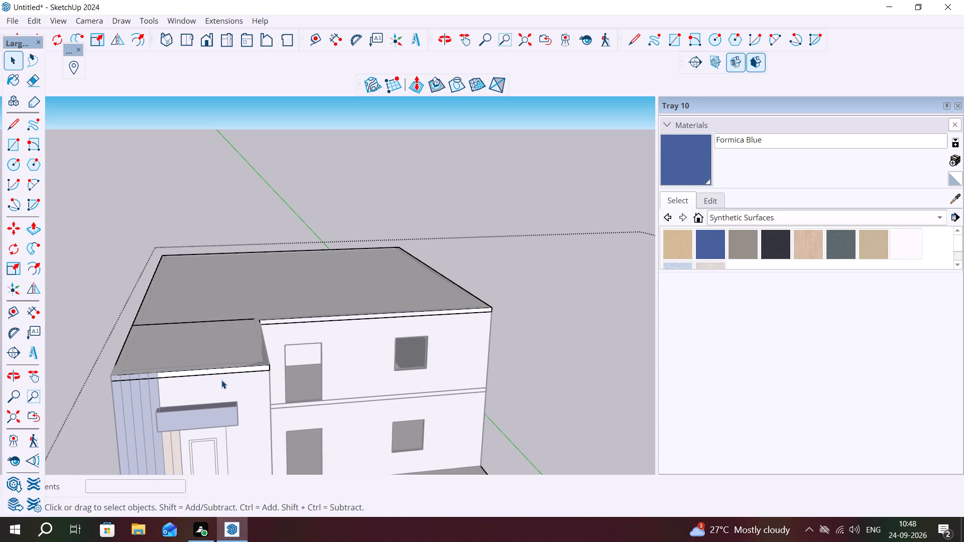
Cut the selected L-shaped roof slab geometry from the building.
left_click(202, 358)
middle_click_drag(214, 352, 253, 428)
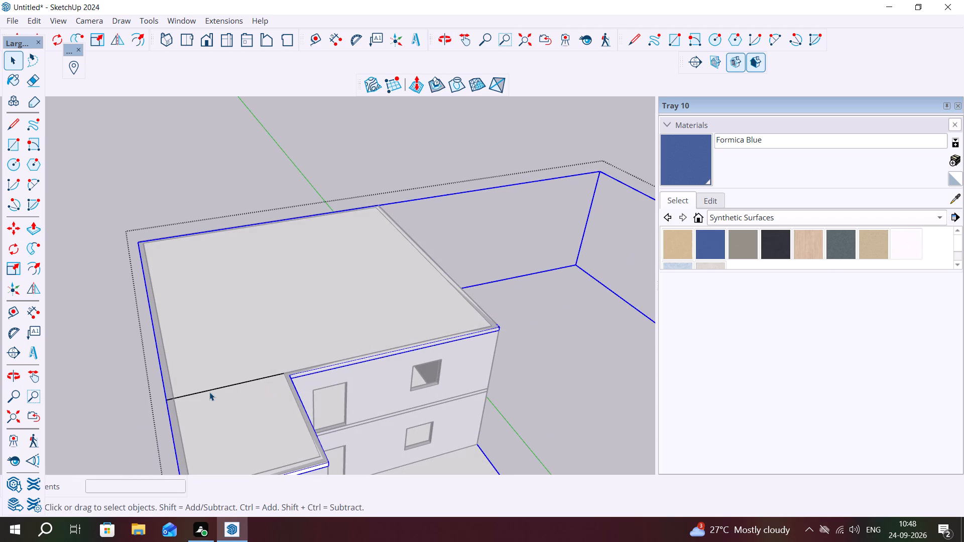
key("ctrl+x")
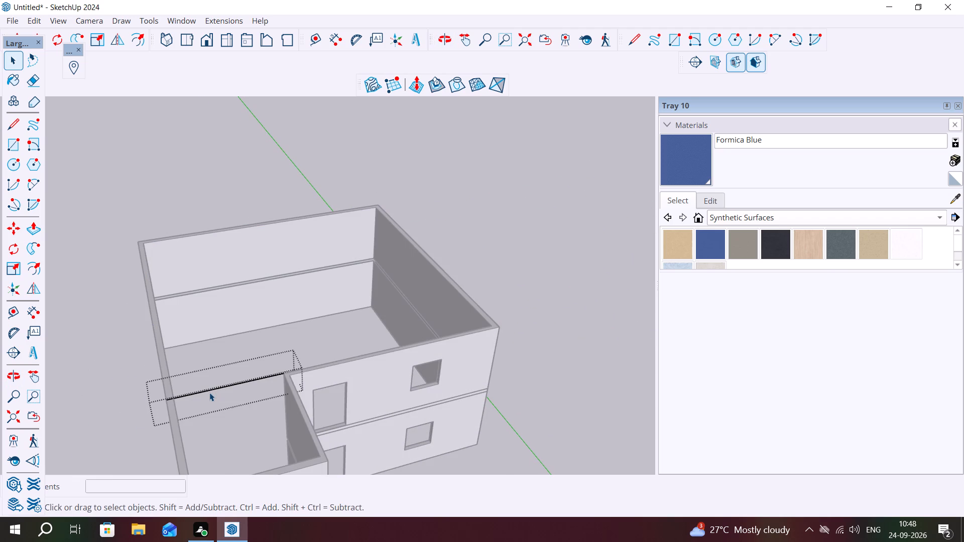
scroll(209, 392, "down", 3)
Undo the slab cut and the preceding edits back to before the roof slab's dividing lines were drawn.
key("ctrl+z")
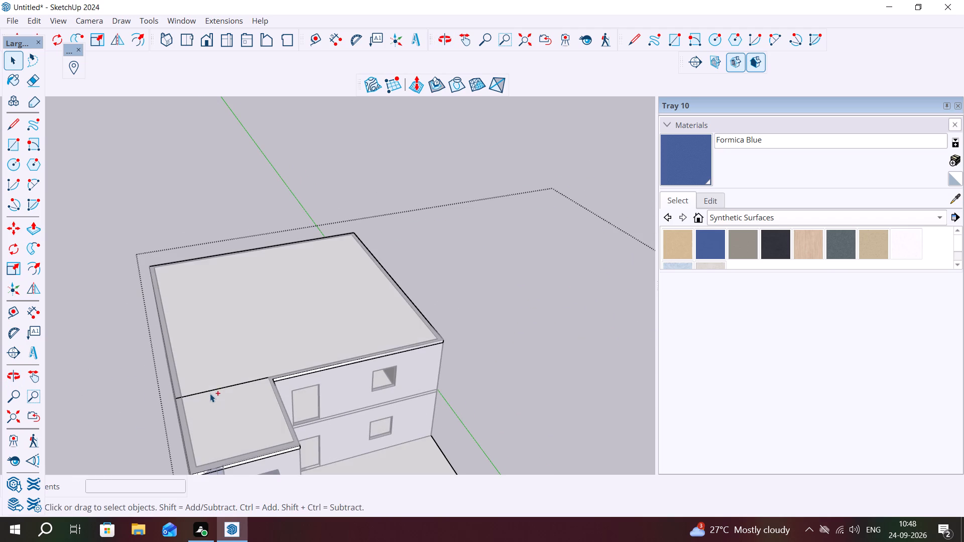
key("ctrl+z")
key("ctrl+z")
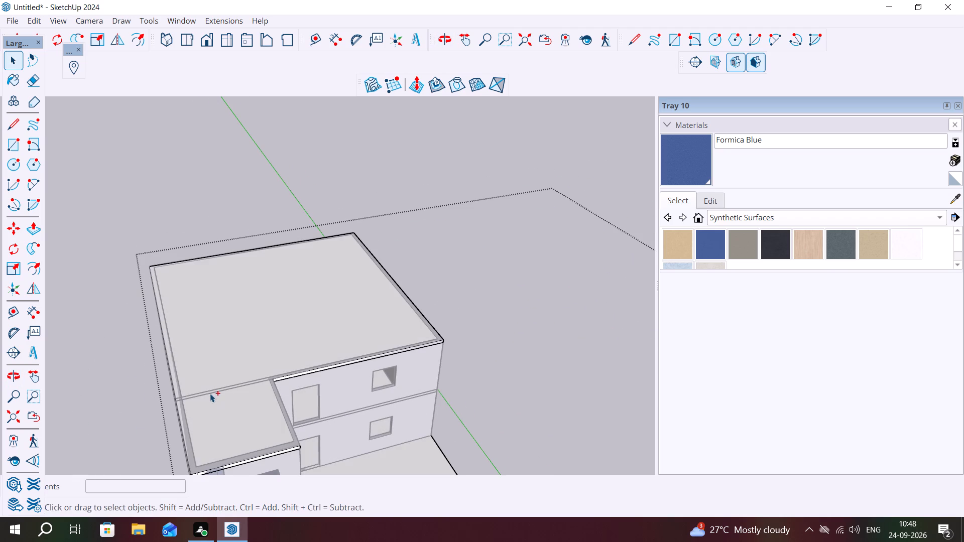
key("ctrl+z")
key("ctrl+z")
key("ctrl+z")
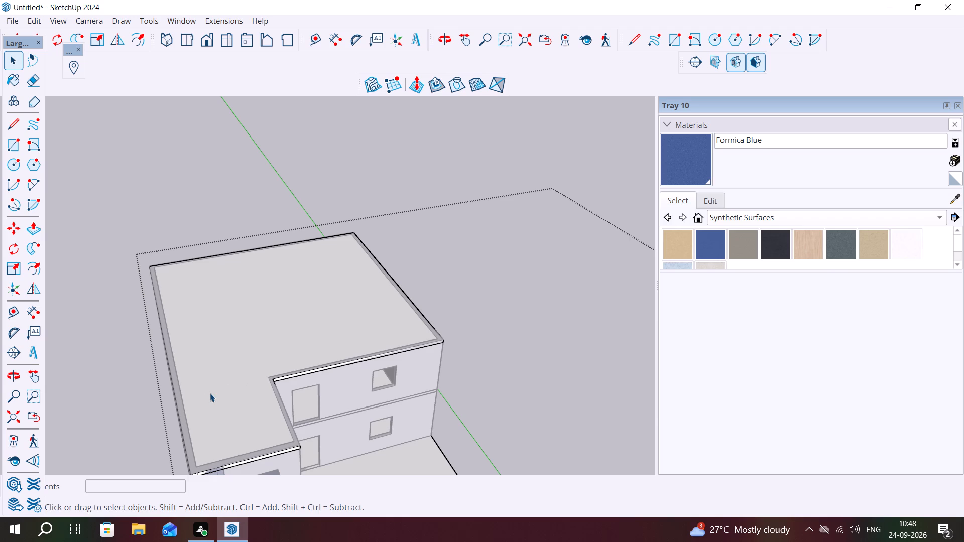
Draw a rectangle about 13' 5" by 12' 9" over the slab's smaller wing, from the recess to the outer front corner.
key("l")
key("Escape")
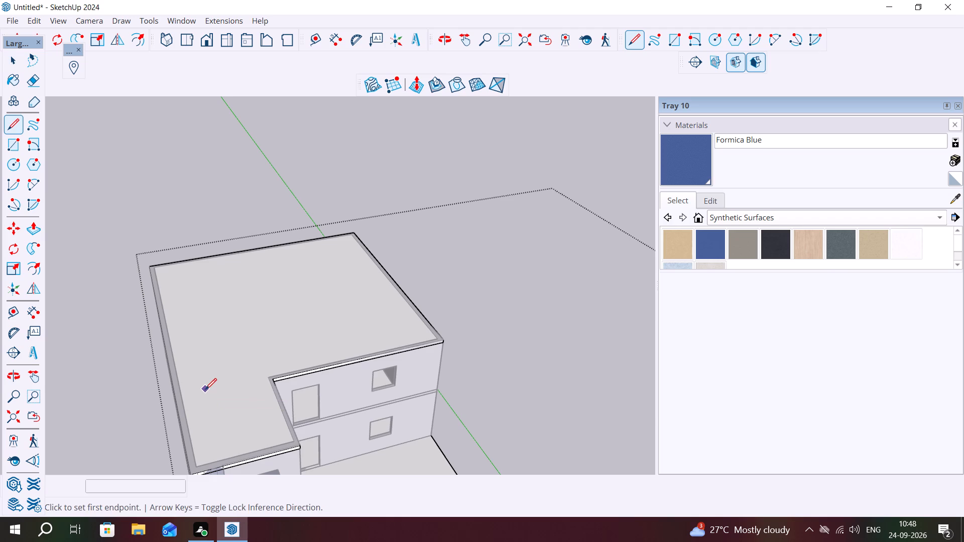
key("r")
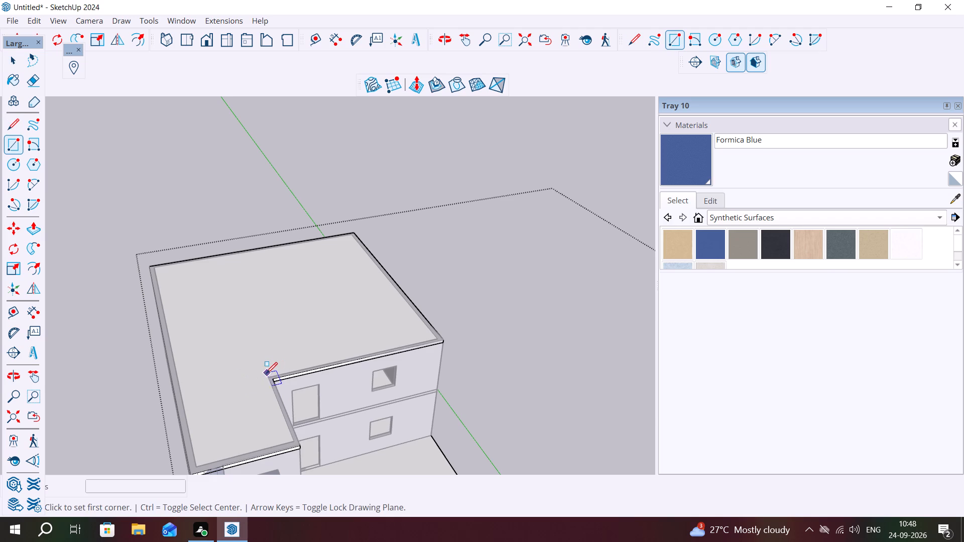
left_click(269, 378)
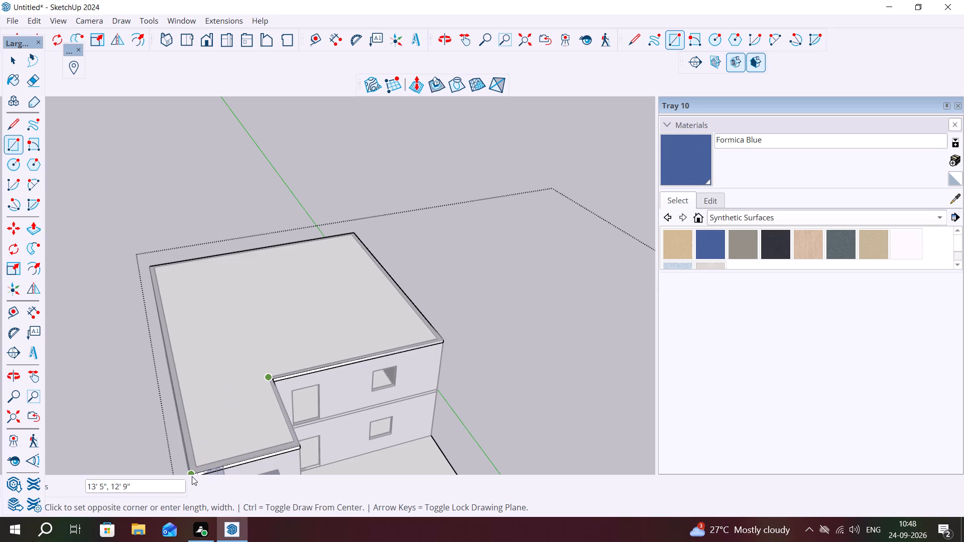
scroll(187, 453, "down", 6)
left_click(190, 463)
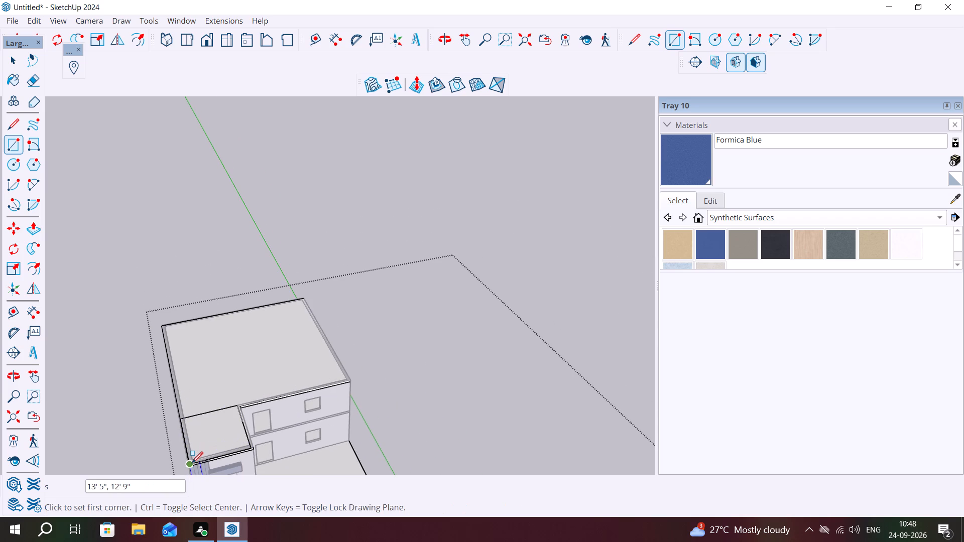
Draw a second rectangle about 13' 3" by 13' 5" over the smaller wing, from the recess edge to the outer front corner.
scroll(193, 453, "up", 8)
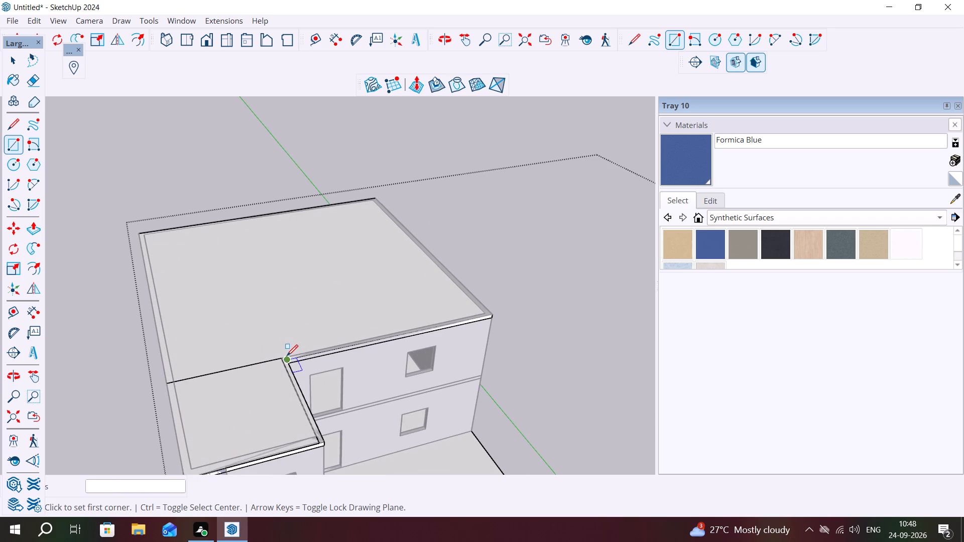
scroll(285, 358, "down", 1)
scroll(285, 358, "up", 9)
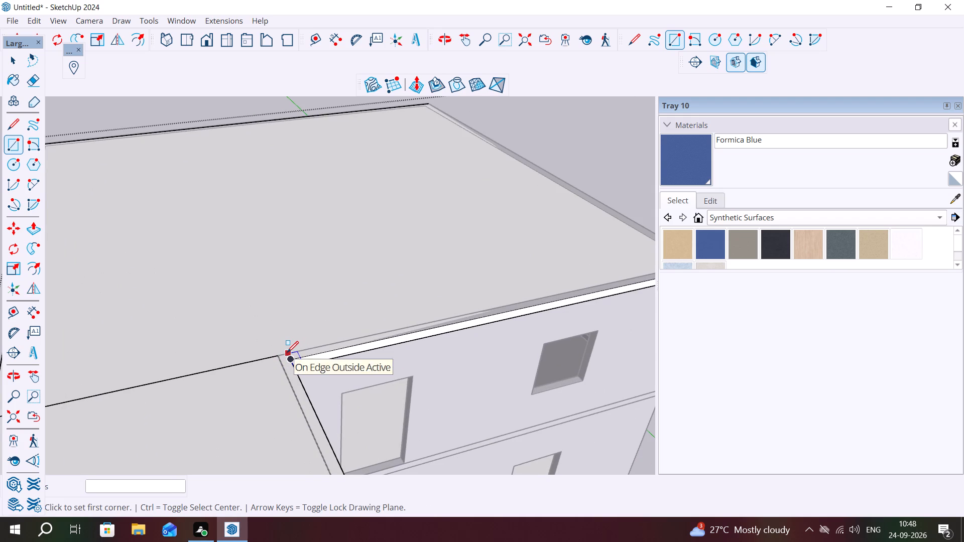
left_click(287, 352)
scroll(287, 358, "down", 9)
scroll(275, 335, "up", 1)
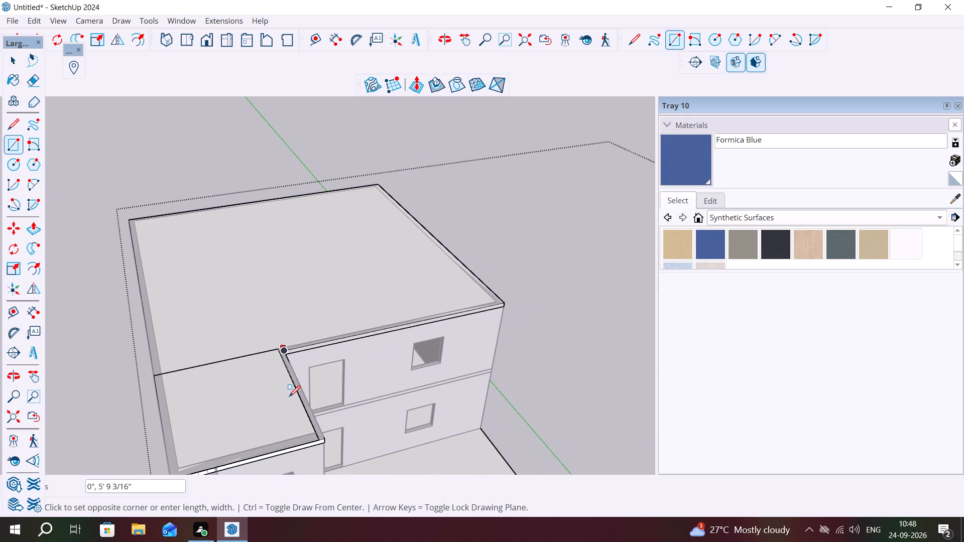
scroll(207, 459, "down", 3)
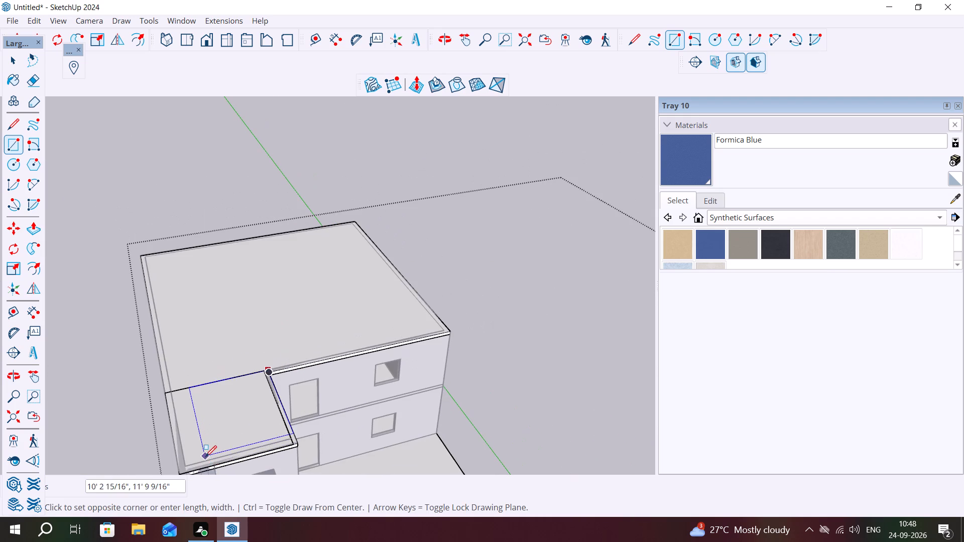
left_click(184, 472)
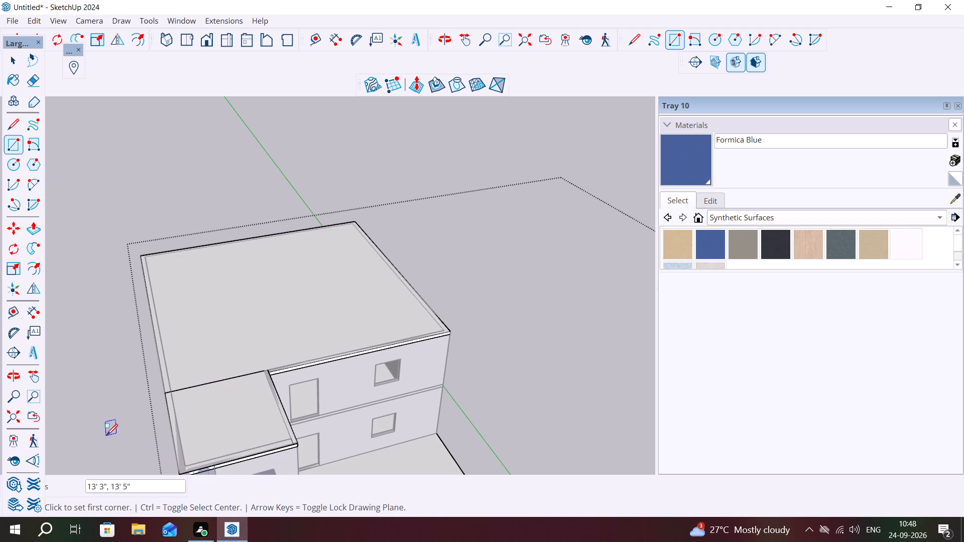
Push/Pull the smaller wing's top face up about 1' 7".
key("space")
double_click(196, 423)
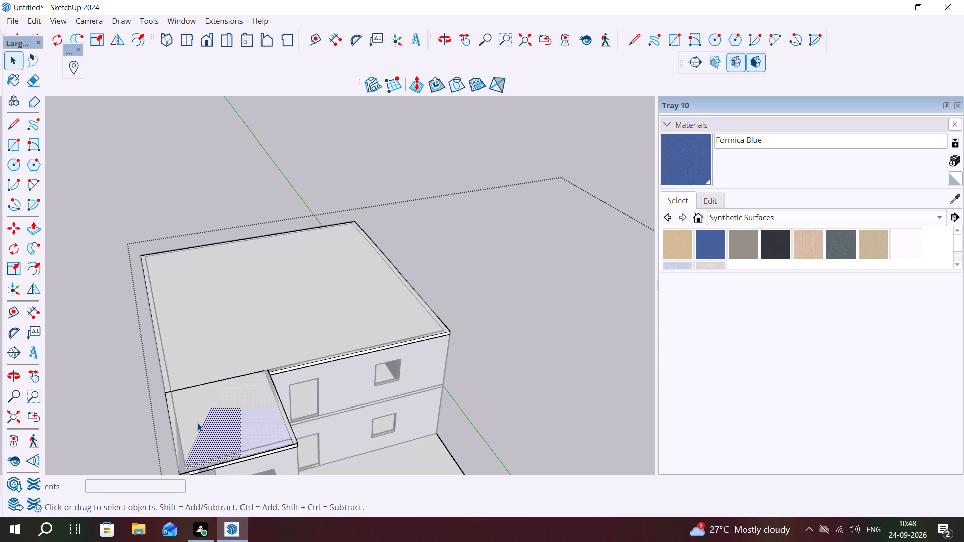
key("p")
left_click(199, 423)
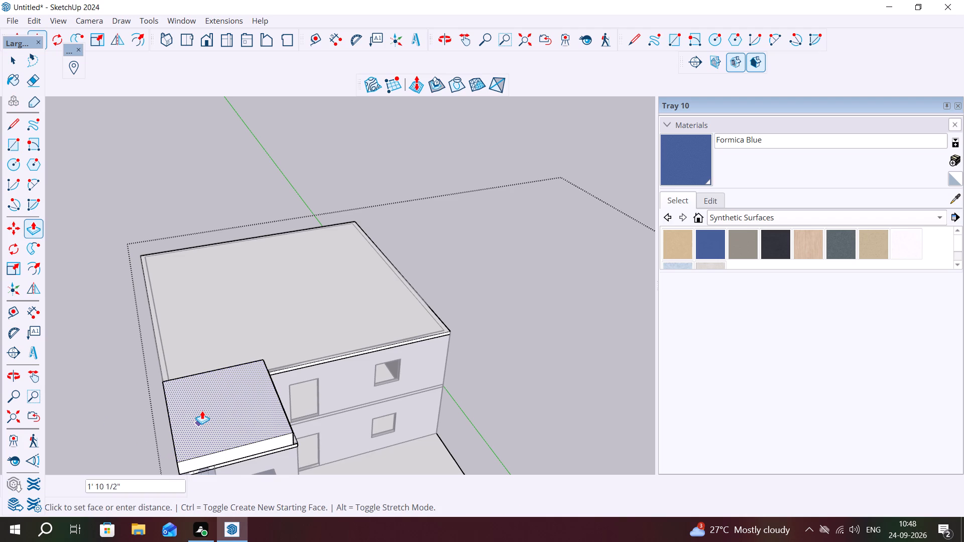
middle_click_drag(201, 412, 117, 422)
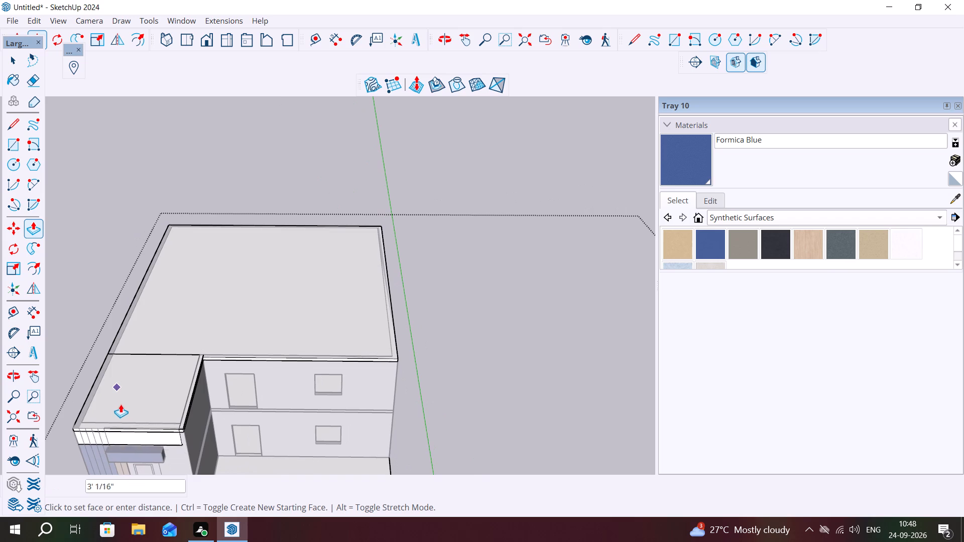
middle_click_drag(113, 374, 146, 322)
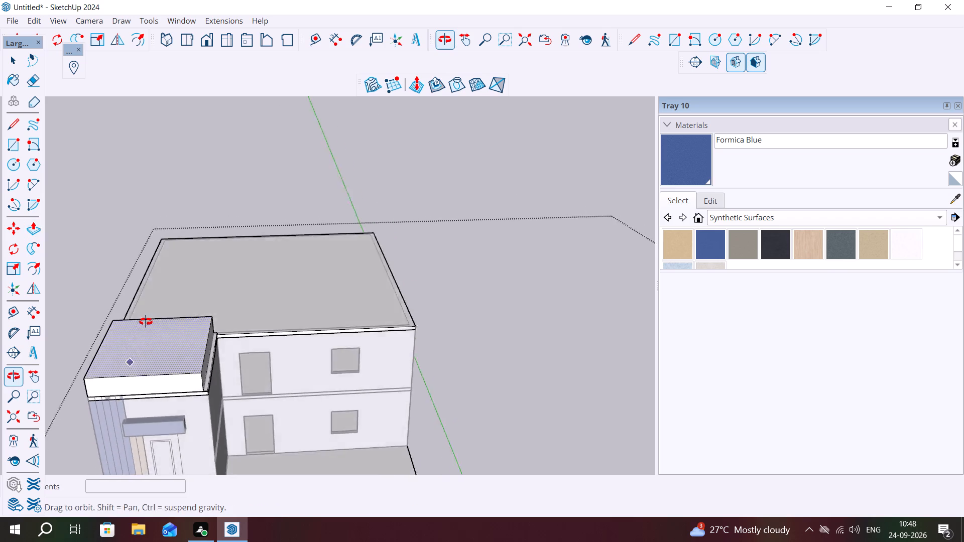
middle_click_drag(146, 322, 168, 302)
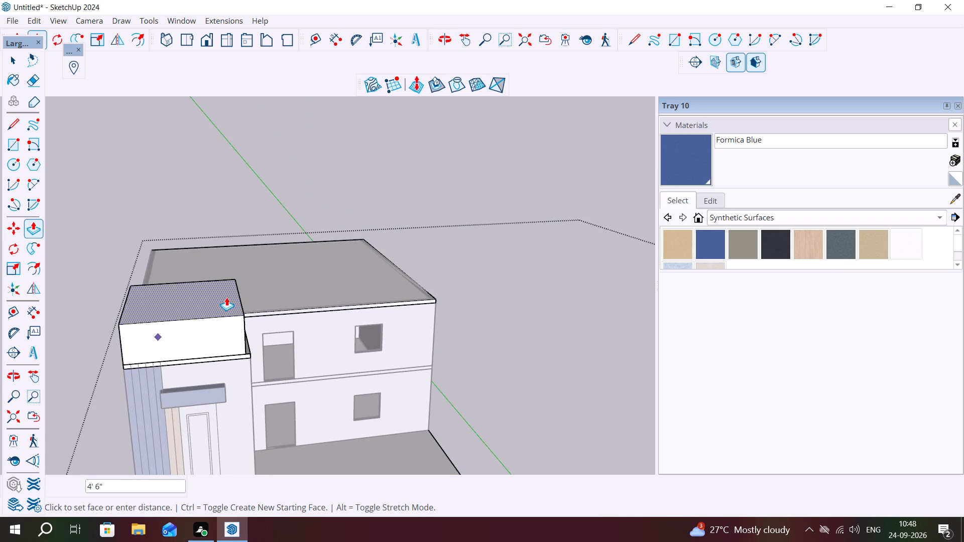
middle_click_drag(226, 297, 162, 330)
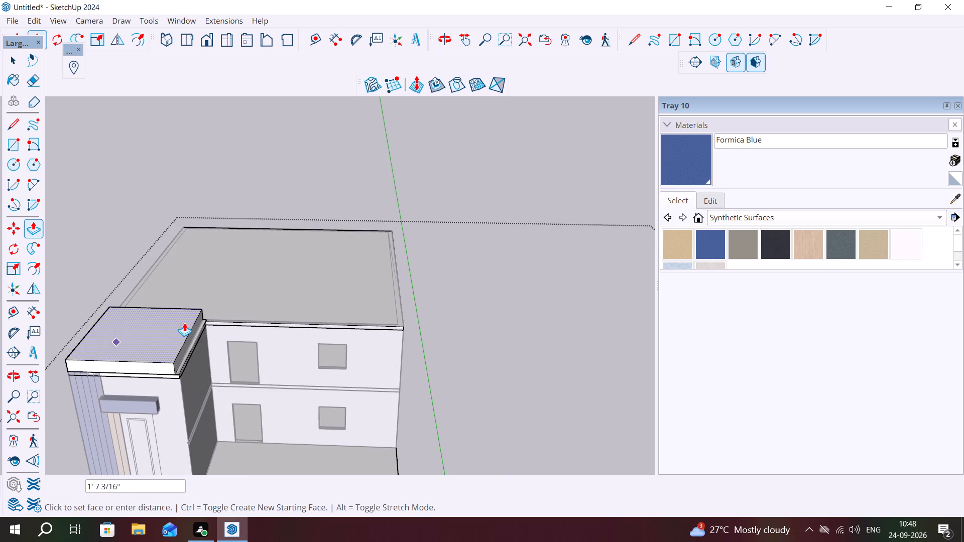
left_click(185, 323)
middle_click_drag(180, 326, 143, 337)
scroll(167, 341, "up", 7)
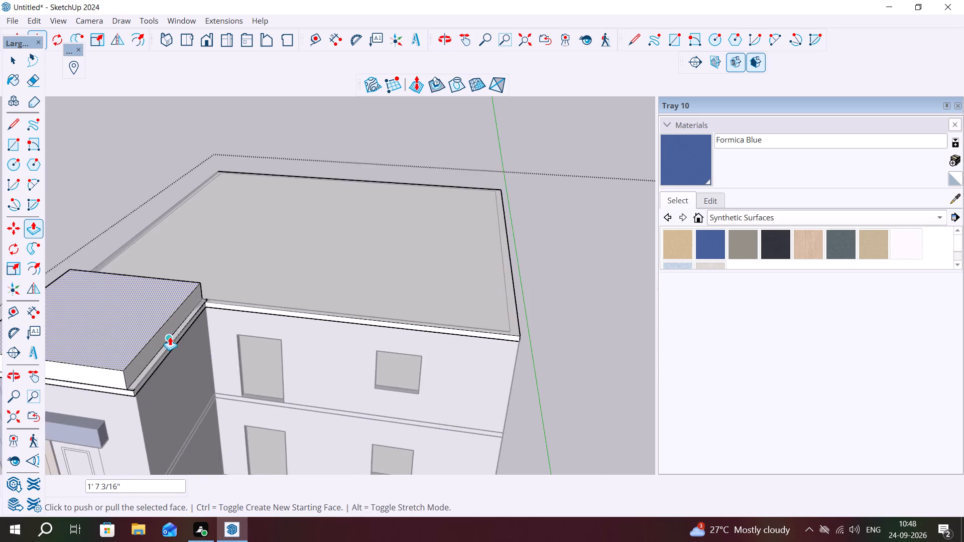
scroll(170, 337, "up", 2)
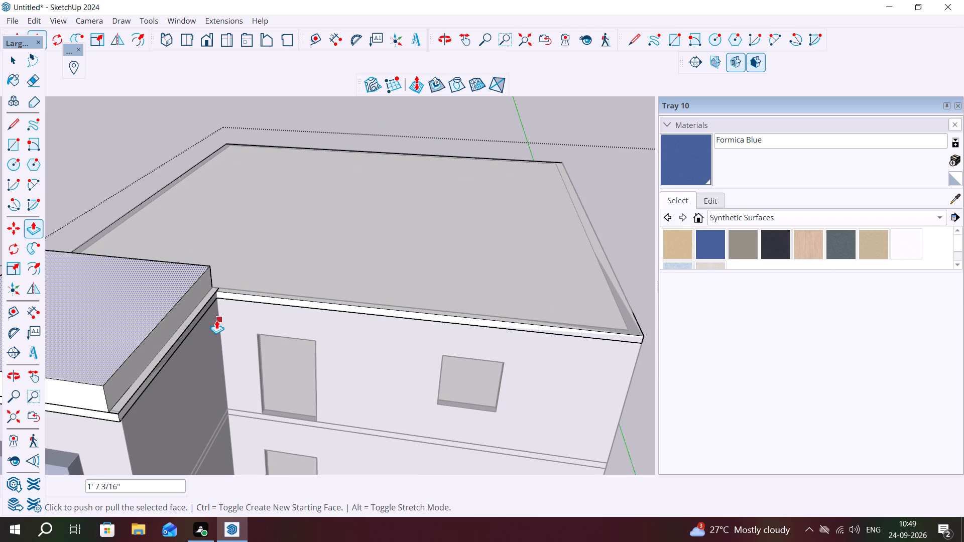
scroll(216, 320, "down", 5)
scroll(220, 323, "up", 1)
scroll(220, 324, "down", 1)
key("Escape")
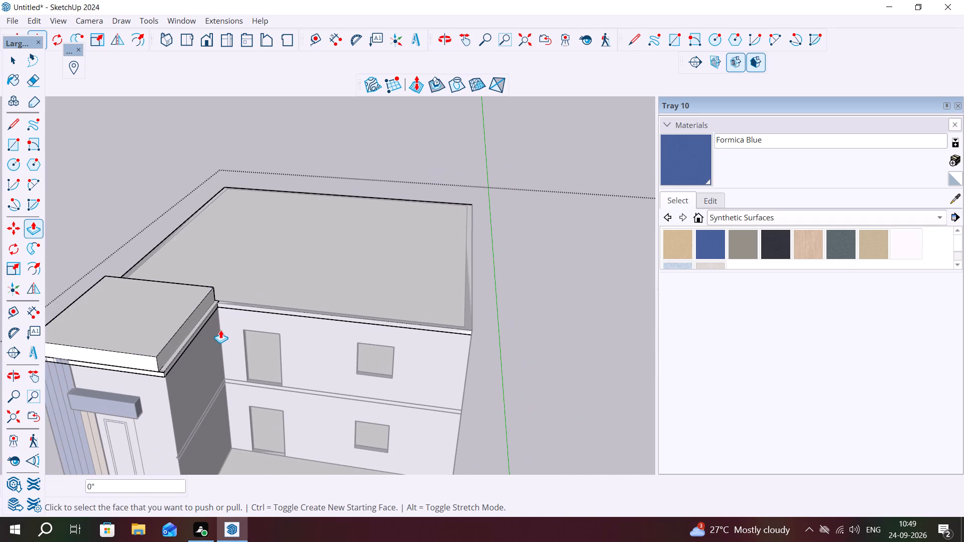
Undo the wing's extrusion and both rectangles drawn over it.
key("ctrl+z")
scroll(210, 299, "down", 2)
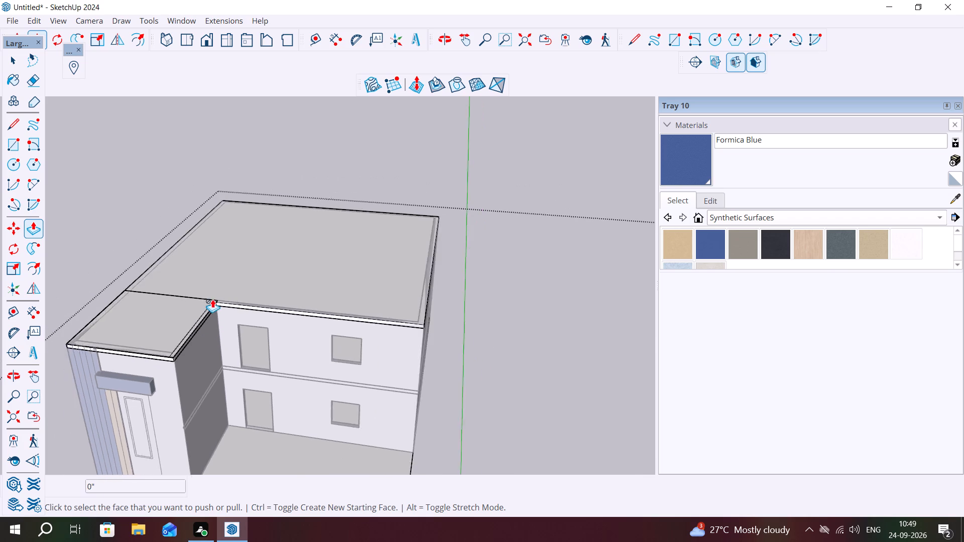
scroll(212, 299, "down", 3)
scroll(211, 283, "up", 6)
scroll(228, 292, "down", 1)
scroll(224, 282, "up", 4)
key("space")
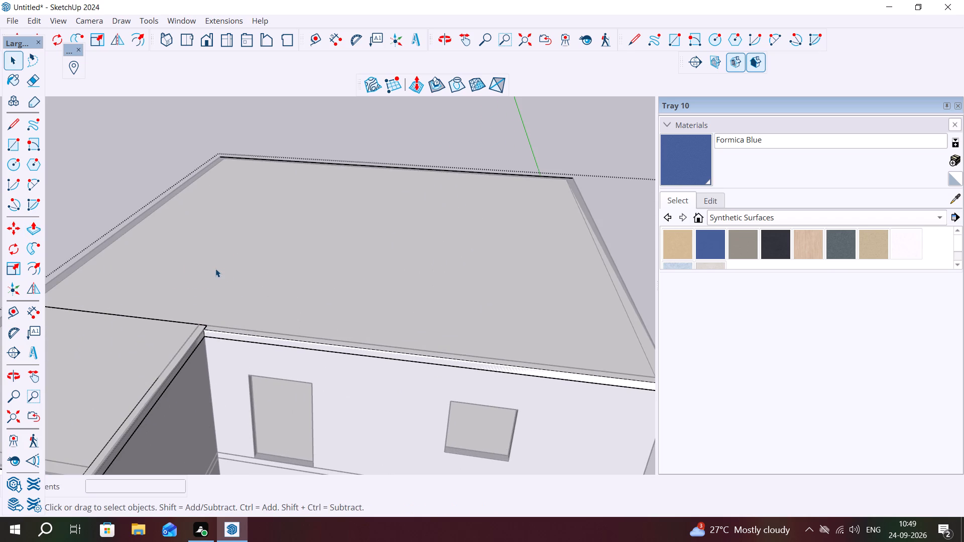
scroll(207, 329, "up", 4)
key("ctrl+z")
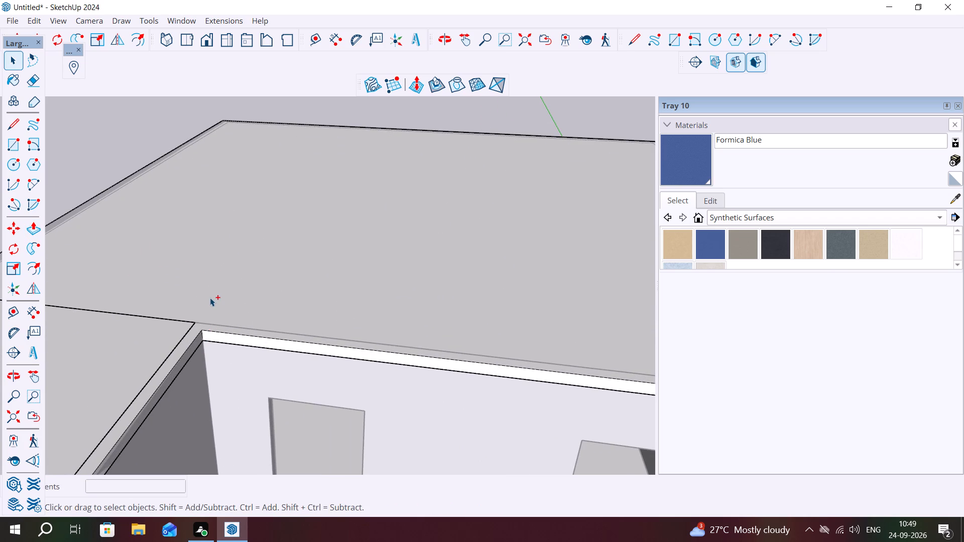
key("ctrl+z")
Draw a rectangle about 13' 3" by 50' 2" on the roof, from the wing's front corner on the recess side to the opposite rear outer corner.
scroll(214, 297, "down", 8)
scroll(345, 322, "up", 1)
scroll(346, 323, "down", 2)
middle_click_drag(350, 323, 487, 334)
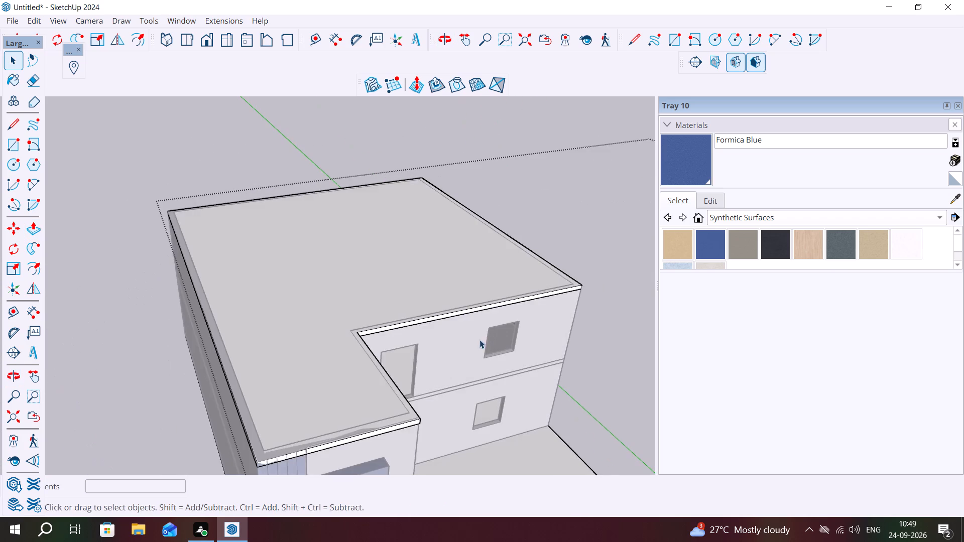
scroll(475, 342, "down", 1)
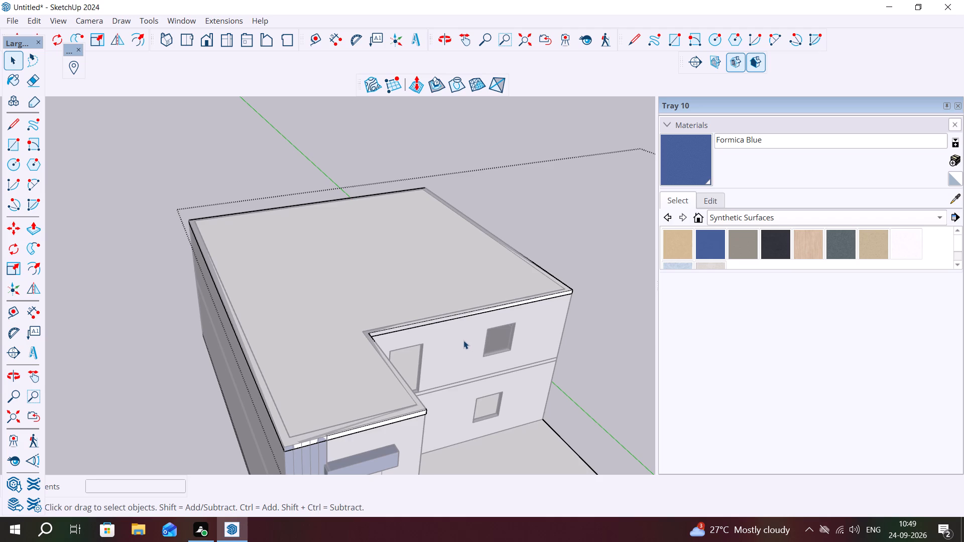
key("r")
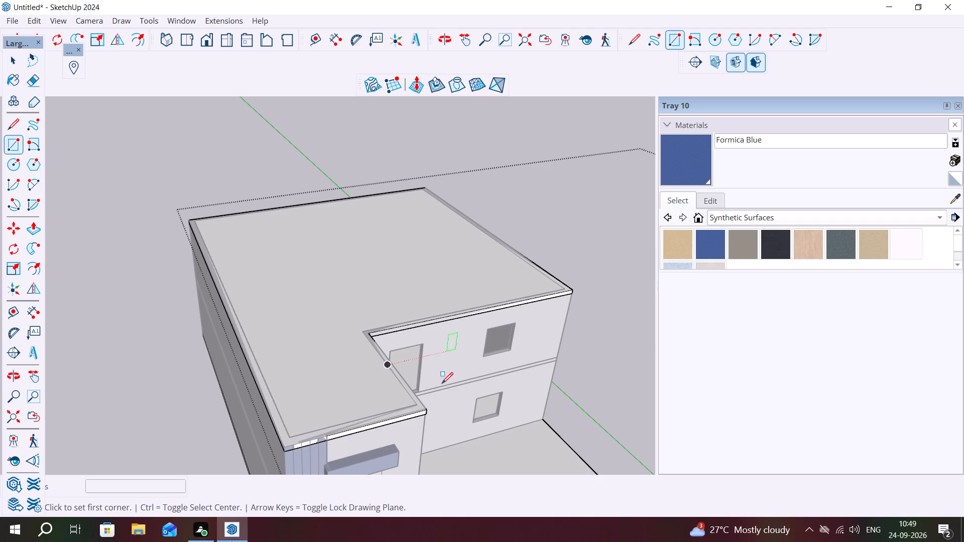
left_click(425, 411)
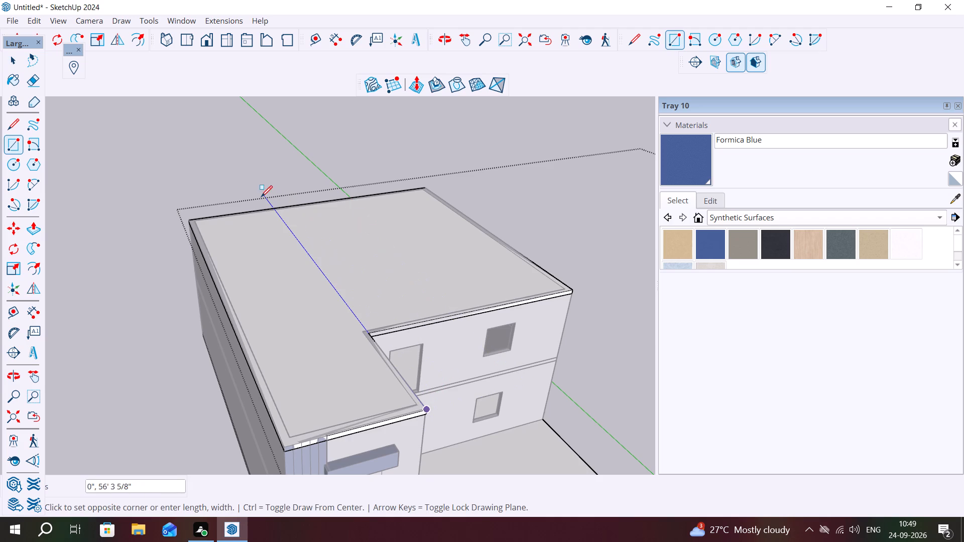
left_click(190, 218)
Push/Pull the full-depth roof strip over the smaller wing's side up about 1' 9".
key("space")
left_click(254, 262)
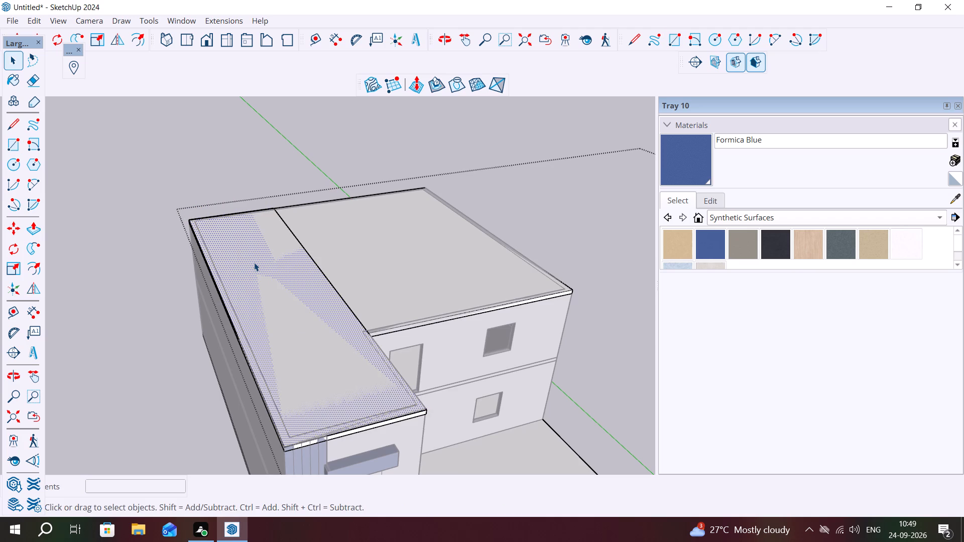
key("p")
left_click(258, 262)
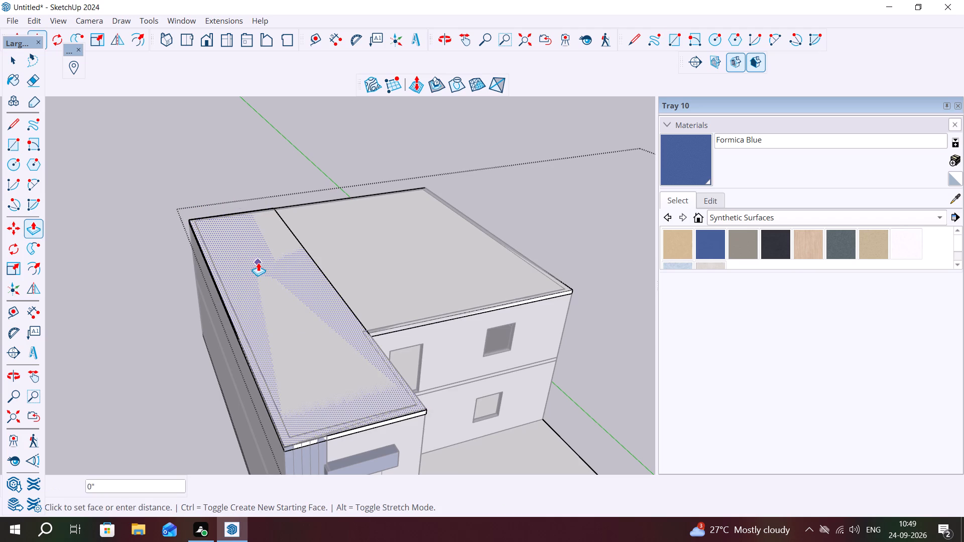
middle_click_drag(256, 253, 206, 231)
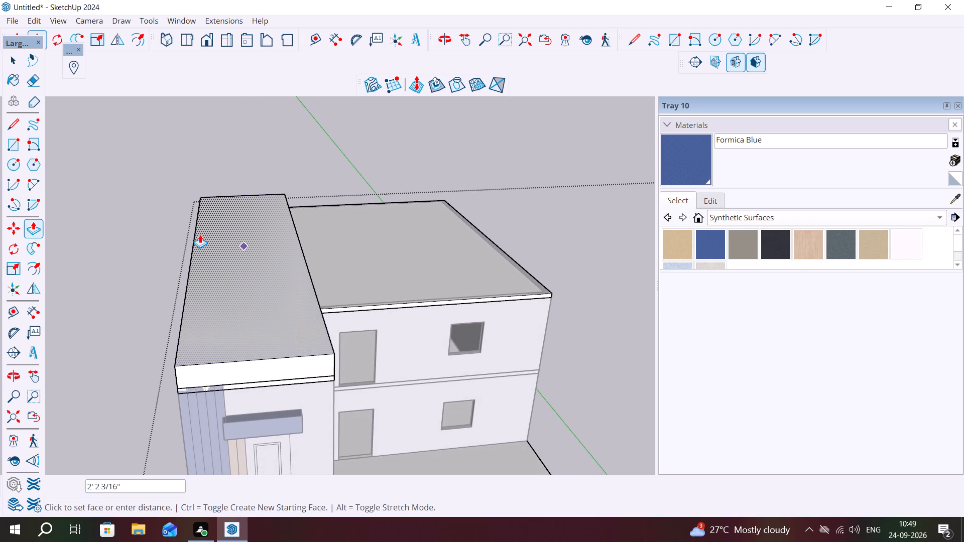
middle_click_drag(195, 227, 90, 211)
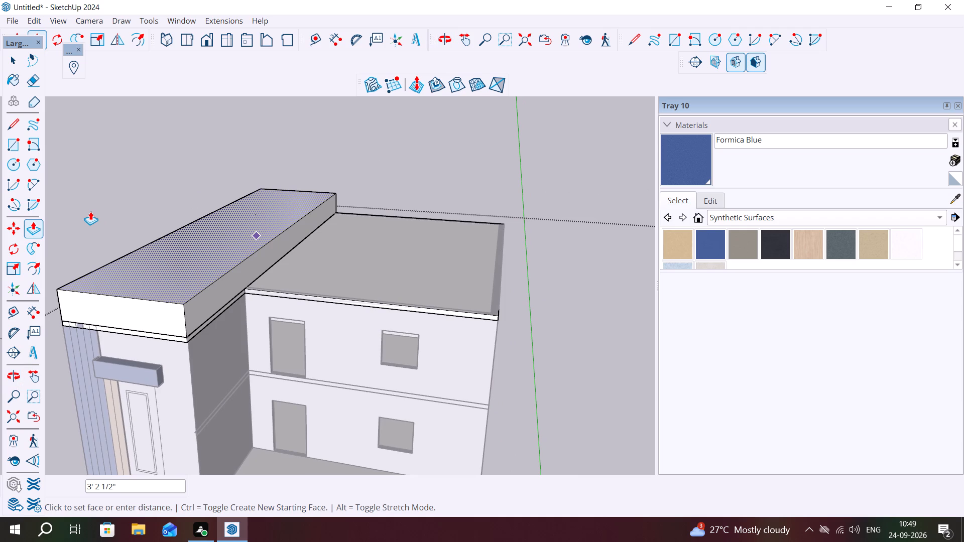
left_click(92, 241)
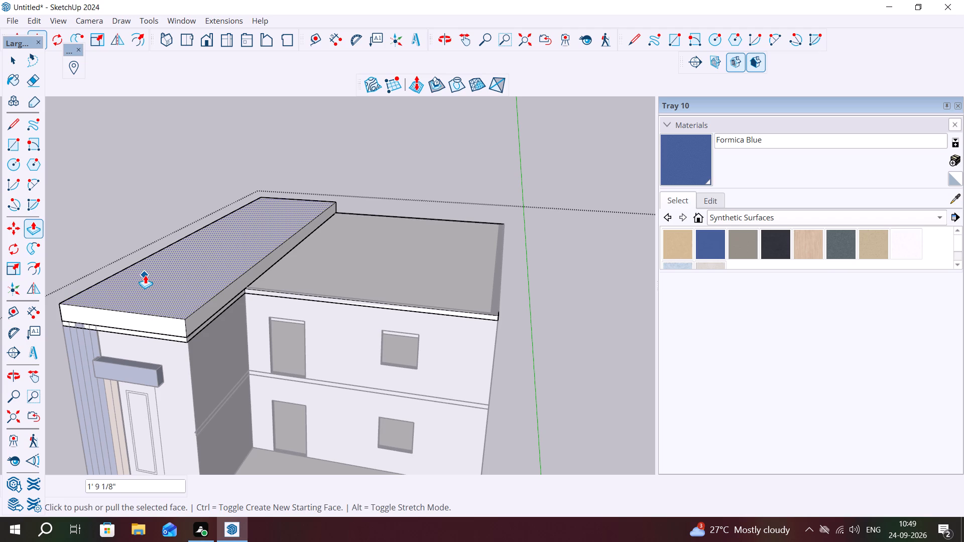
key("Escape")
scroll(130, 277, "down", 3)
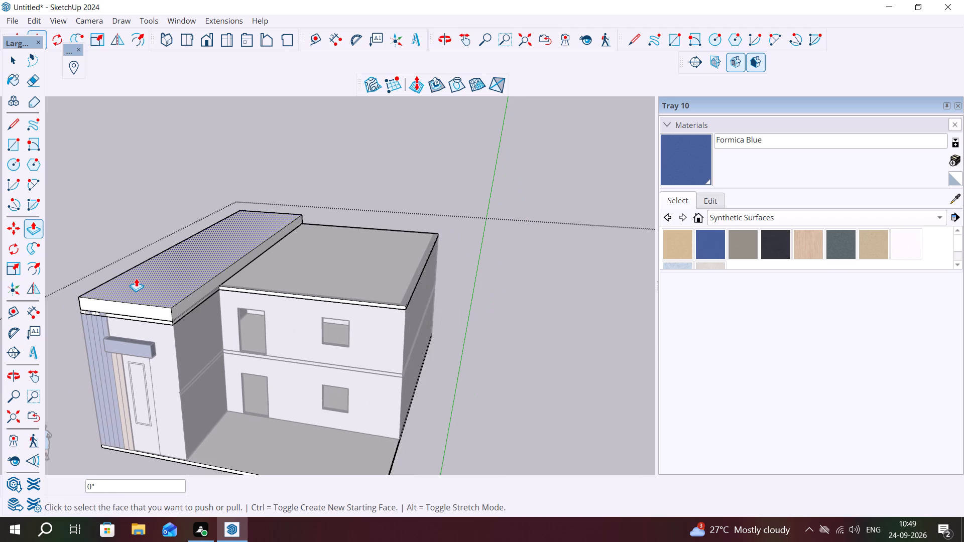
key("Escape")
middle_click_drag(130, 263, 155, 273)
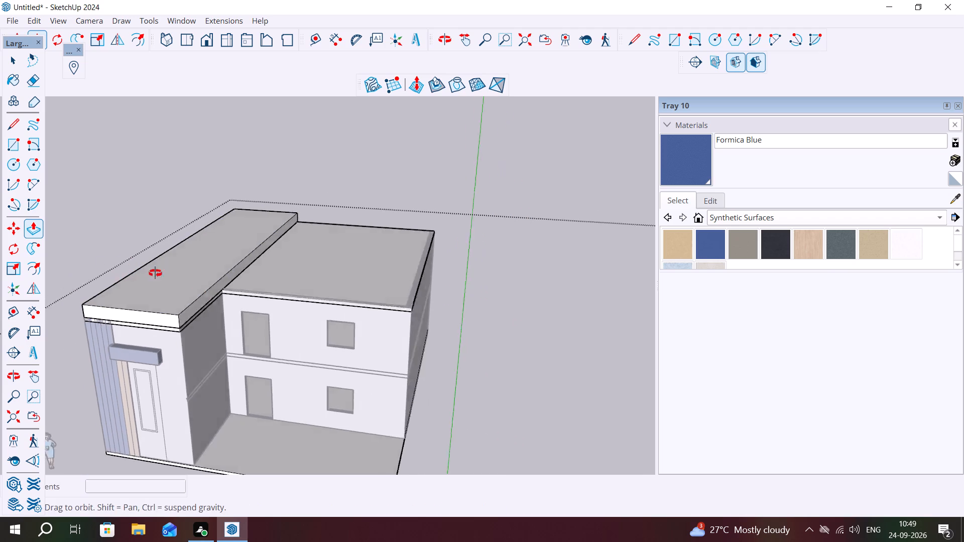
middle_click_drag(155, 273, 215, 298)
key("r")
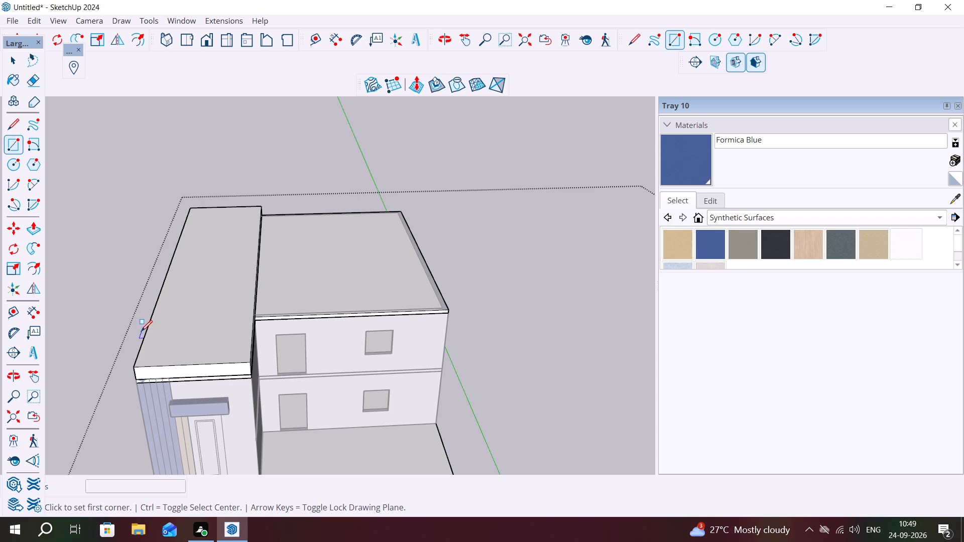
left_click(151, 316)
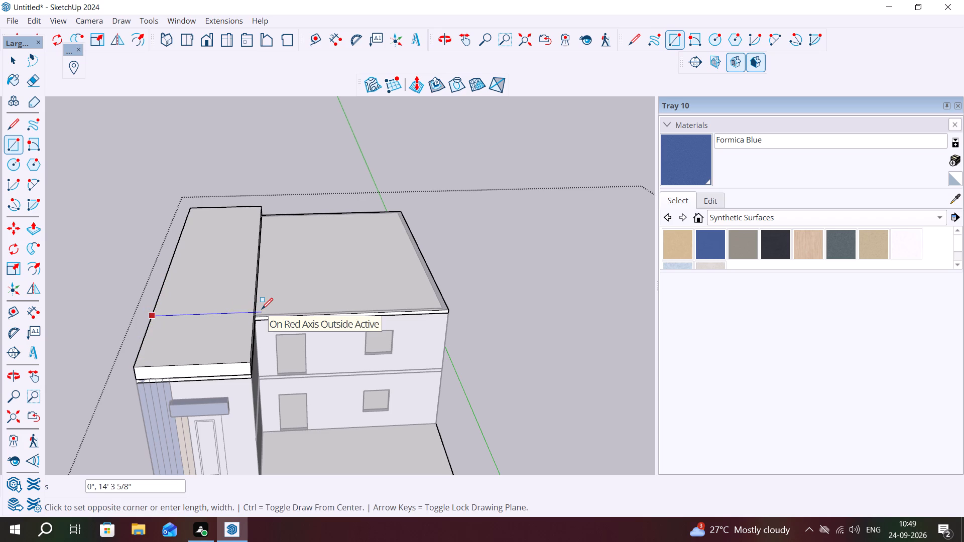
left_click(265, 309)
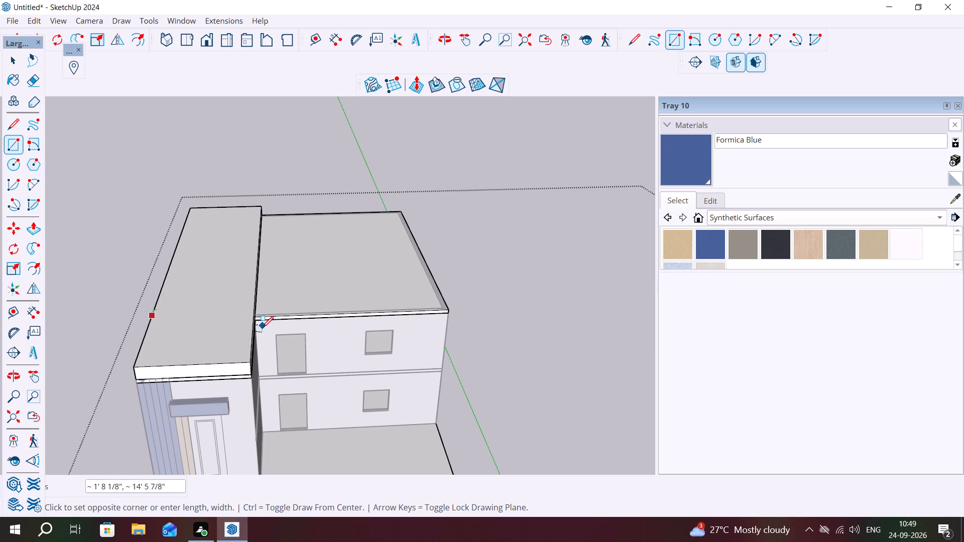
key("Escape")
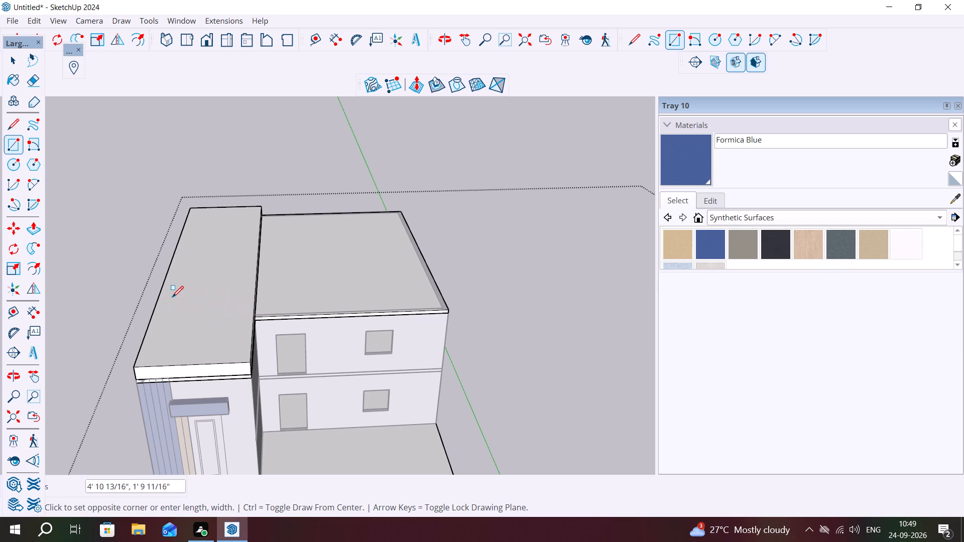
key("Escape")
Draw a line about 15' 6" across the raised strip from its outer side edge, parallel to the front, ending past the recess-side edge.
key("l")
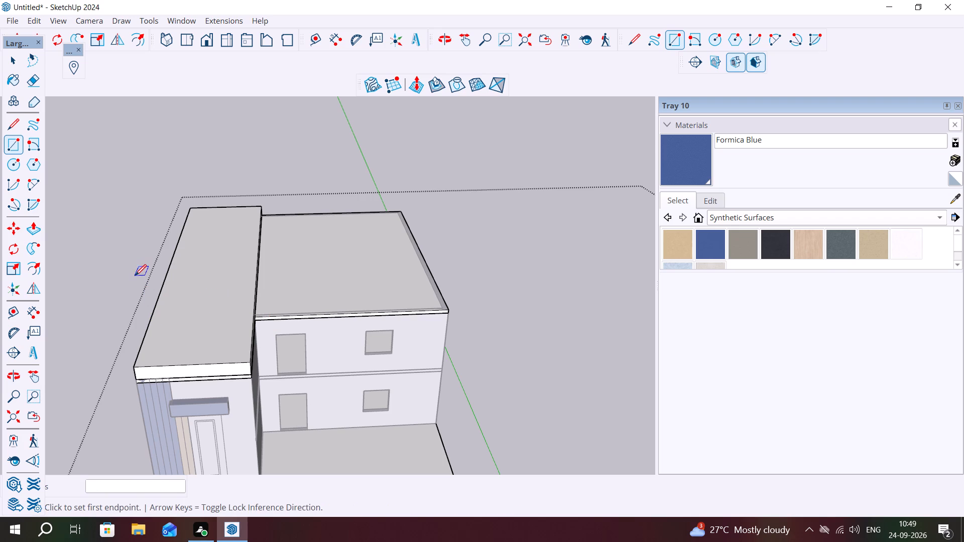
left_click(159, 296)
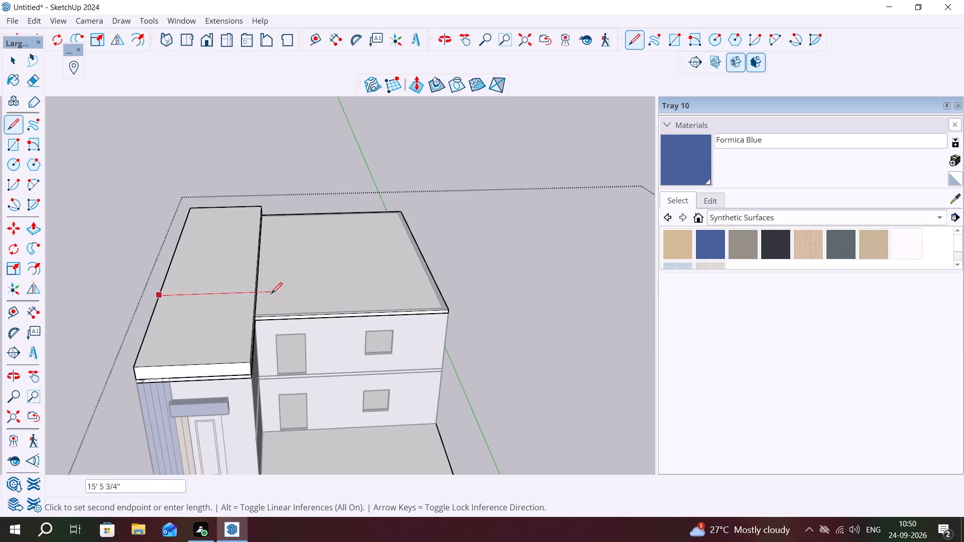
left_click(271, 294)
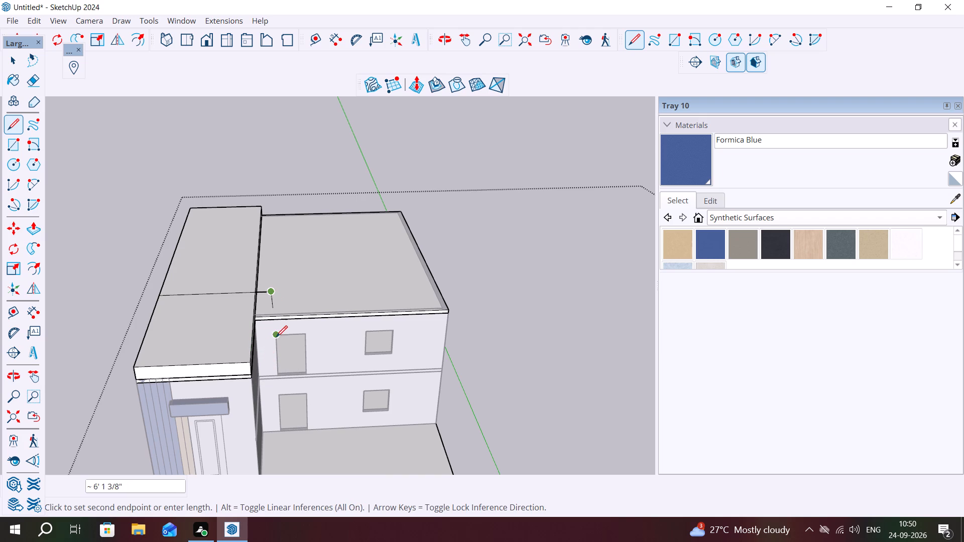
middle_click_drag(276, 314, 262, 268)
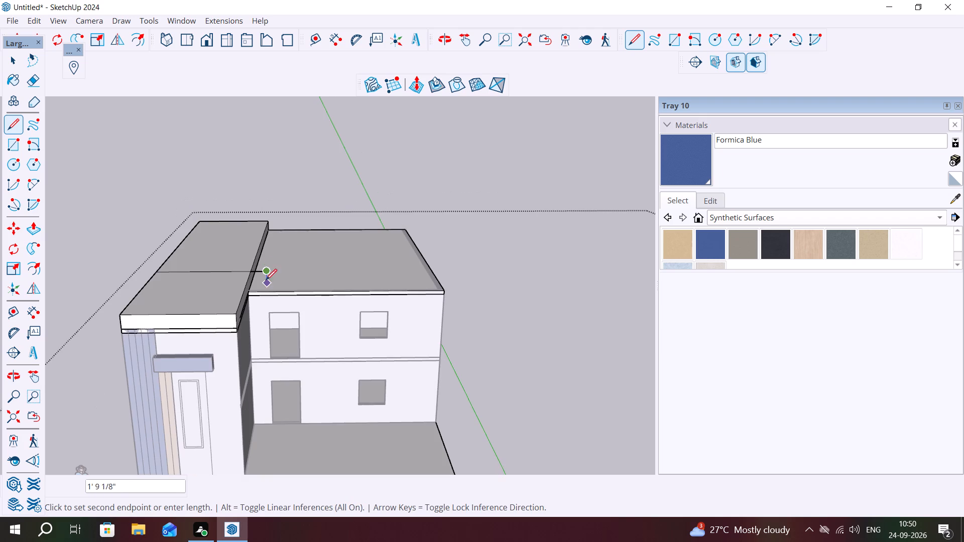
key("Escape")
Draw a line forward from the cross line's overhanging part, parallel to the strip's side, about 16' 8" long, and extend it about 3' 2".
scroll(258, 263, "up", 6)
scroll(257, 263, "down", 1)
scroll(256, 260, "up", 3)
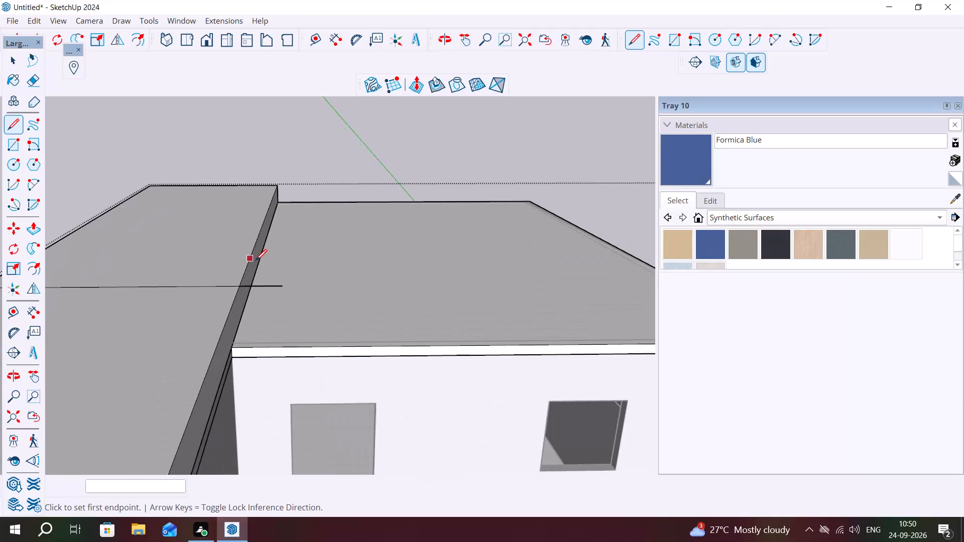
left_click(265, 287)
scroll(259, 342, "down", 3)
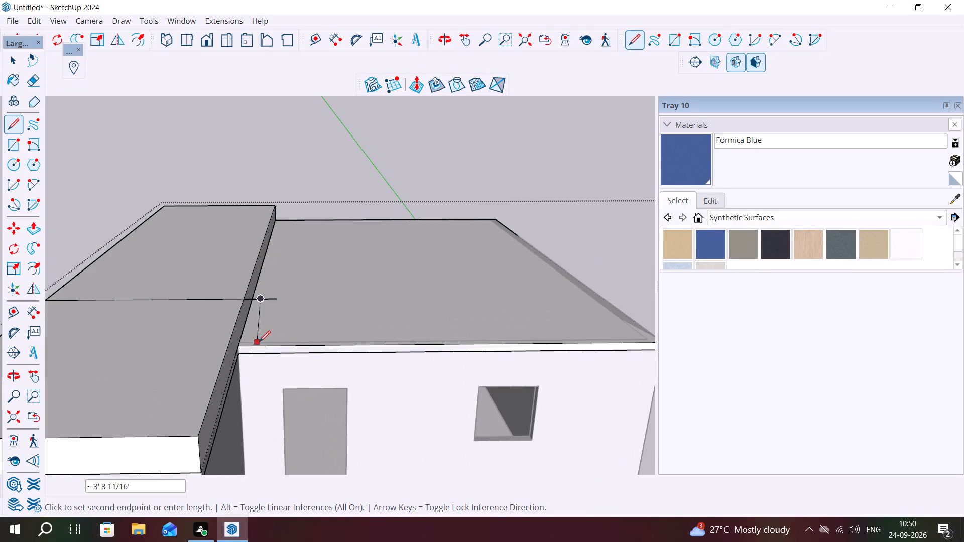
scroll(259, 342, "down", 3)
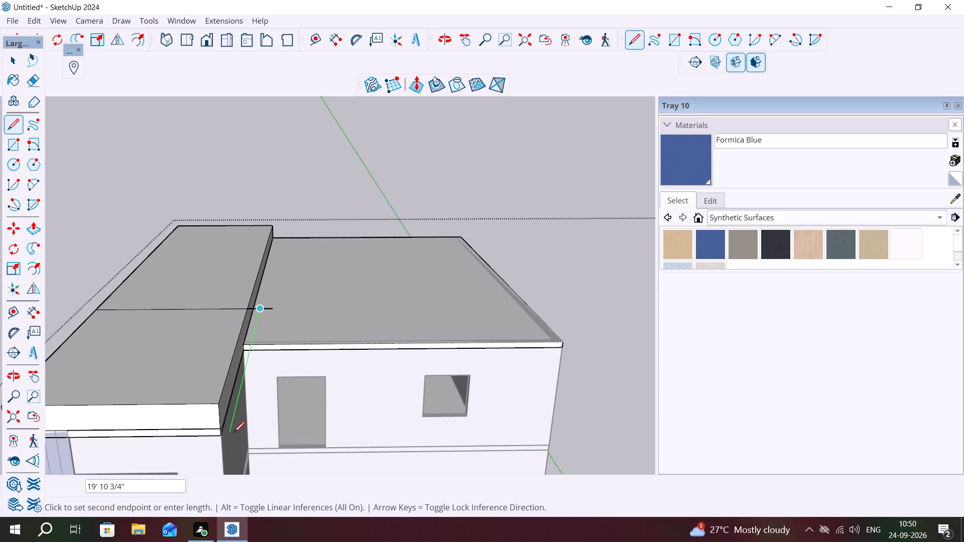
middle_click_drag(233, 433, 240, 352)
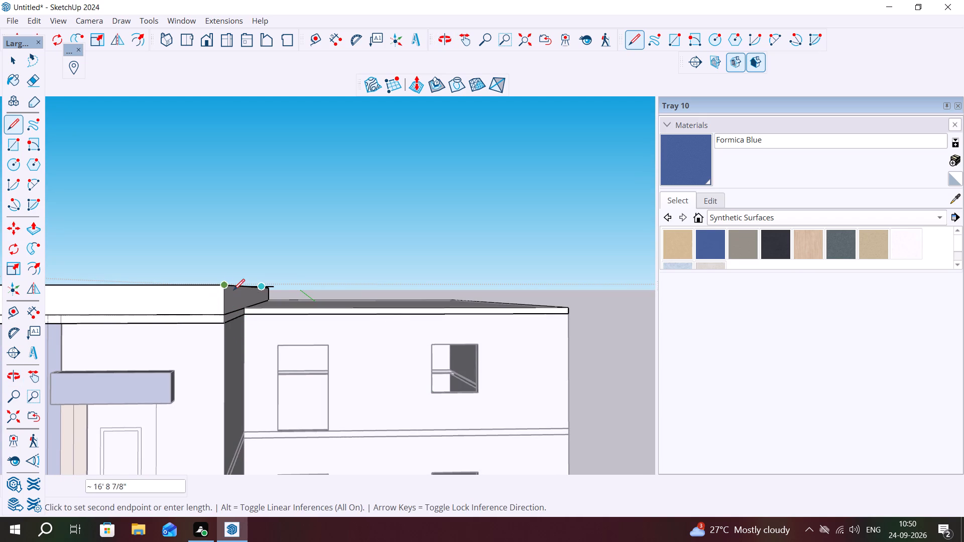
middle_click_drag(291, 310, 296, 312)
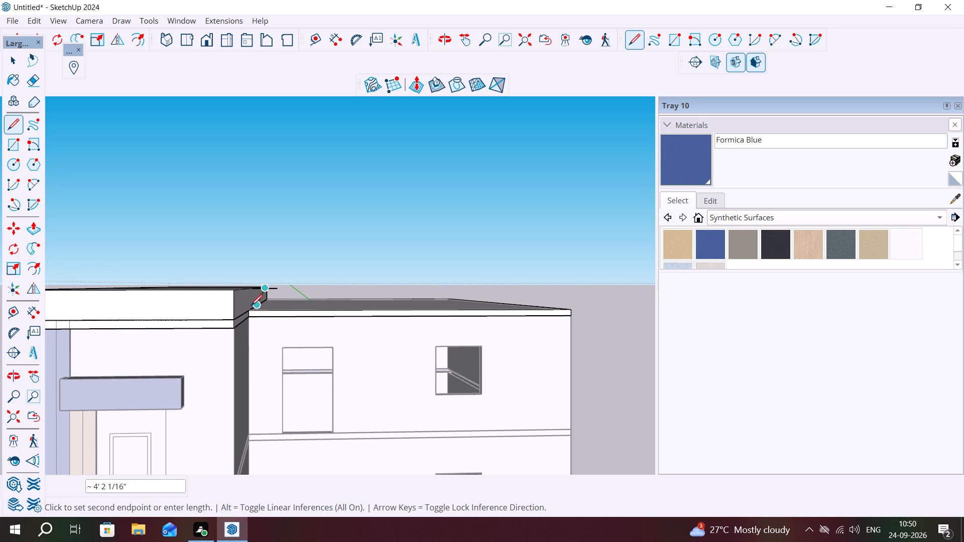
middle_click_drag(249, 295, 274, 327)
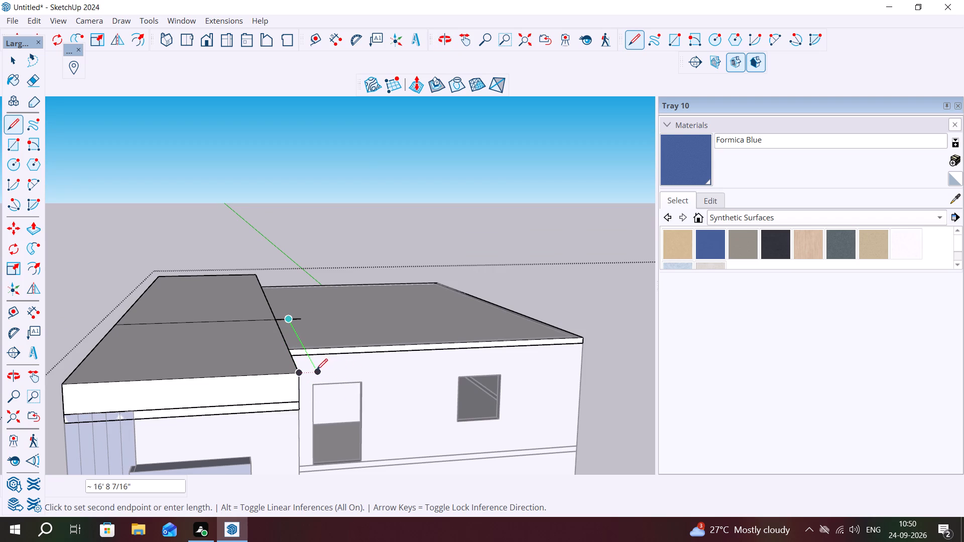
left_click(316, 375)
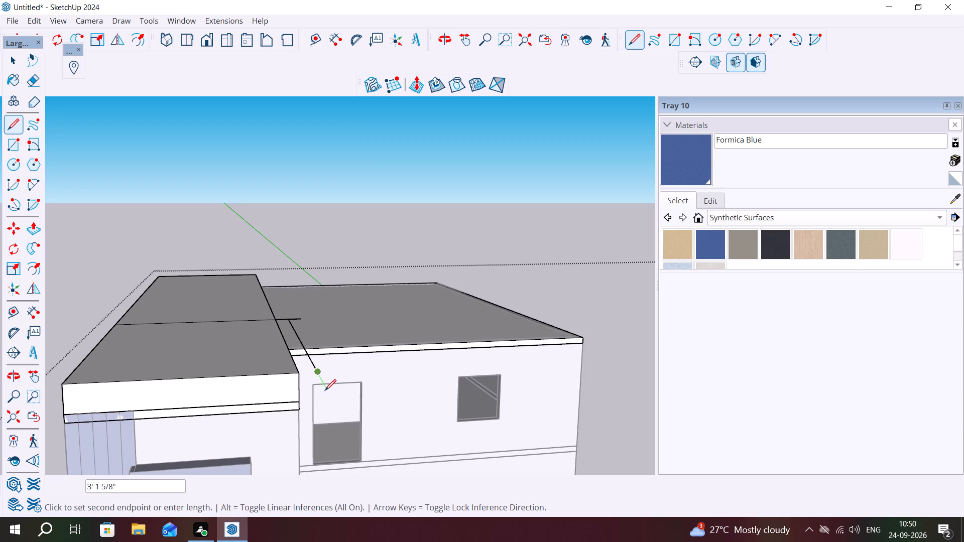
left_click(323, 393)
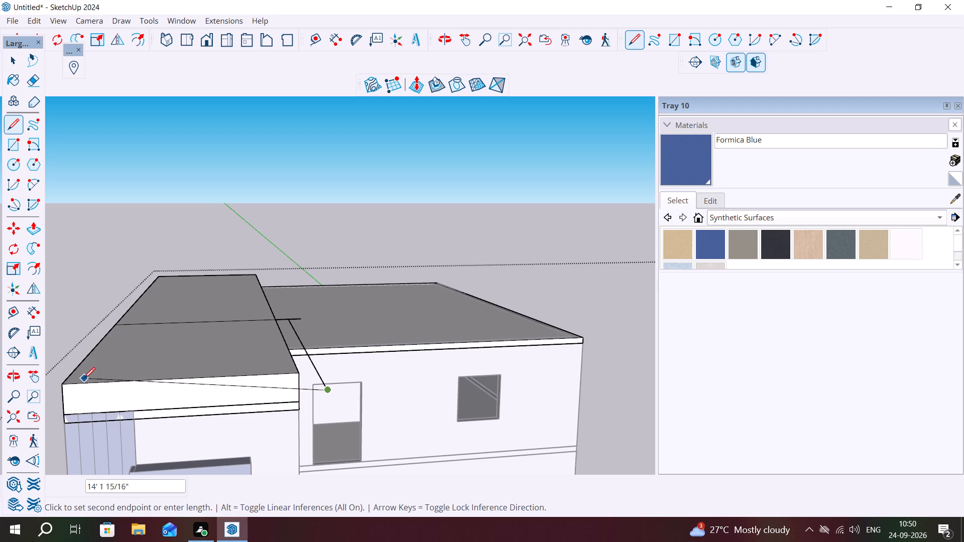
key("Escape")
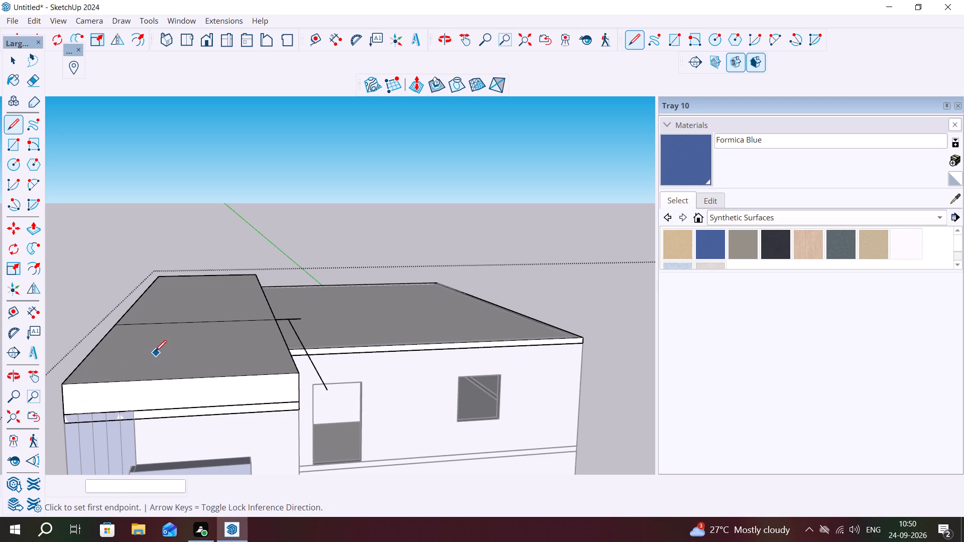
Extend the outer side edge forward from the strip's front corner and close the L-shaped overhang with a line about 14' 4" along the front.
middle_click_drag(132, 313, 140, 384)
scroll(142, 349, "down", 8)
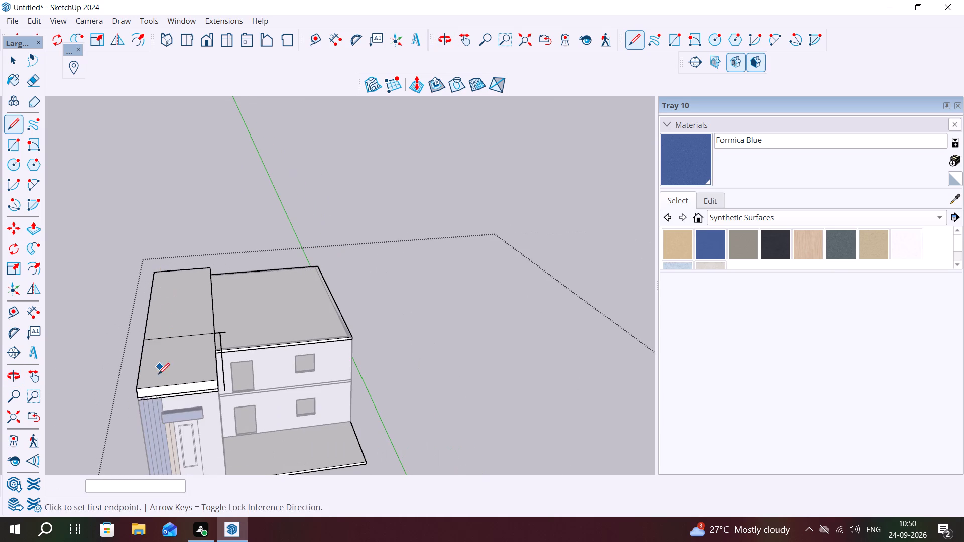
left_click(139, 389)
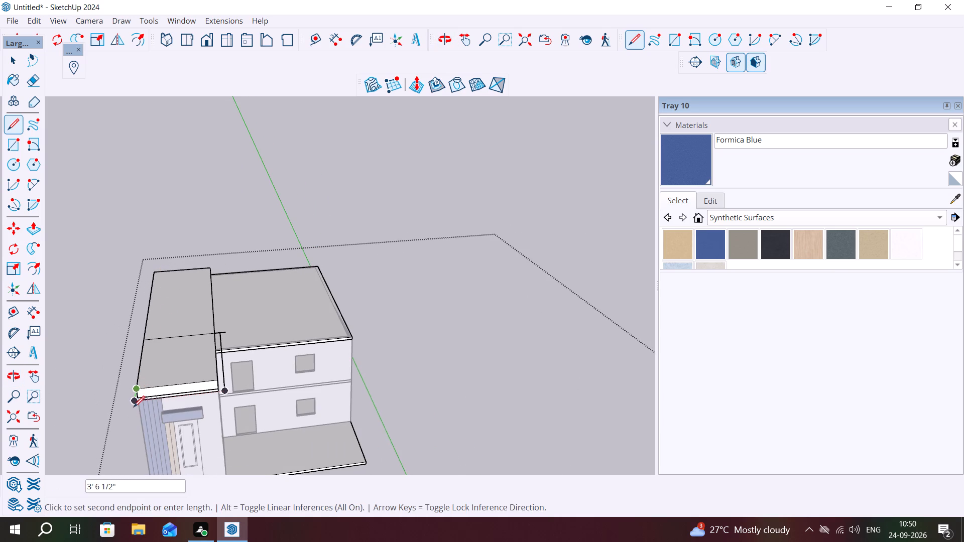
scroll(130, 398, "up", 10)
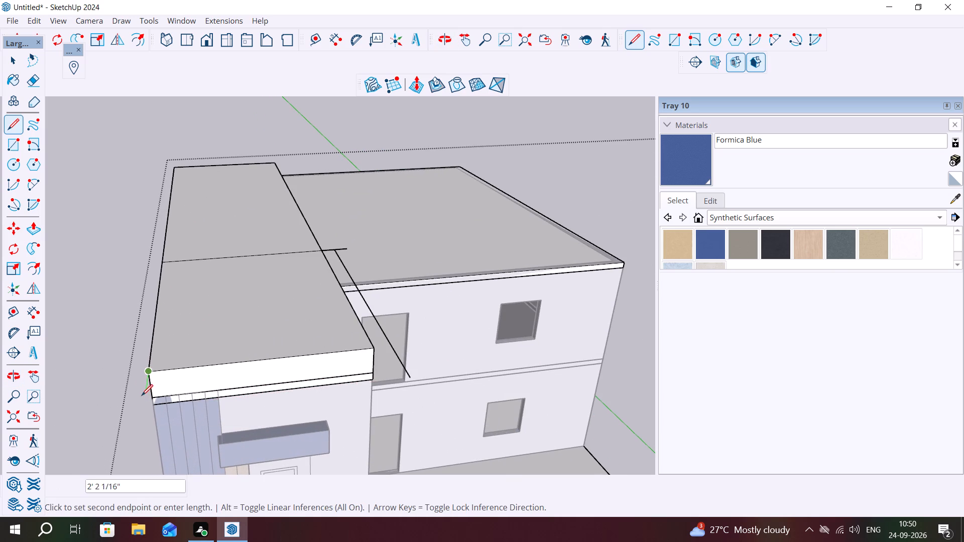
left_click(143, 400)
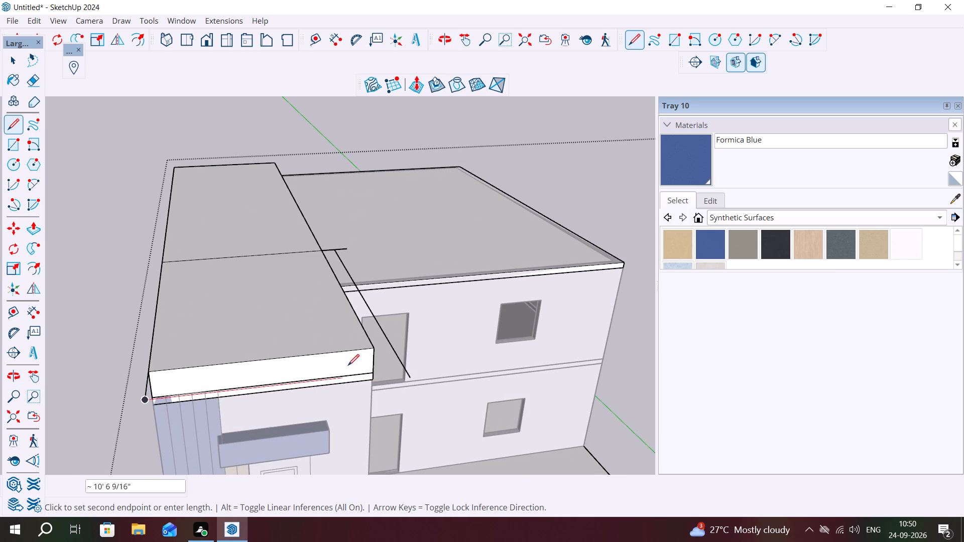
left_click(408, 368)
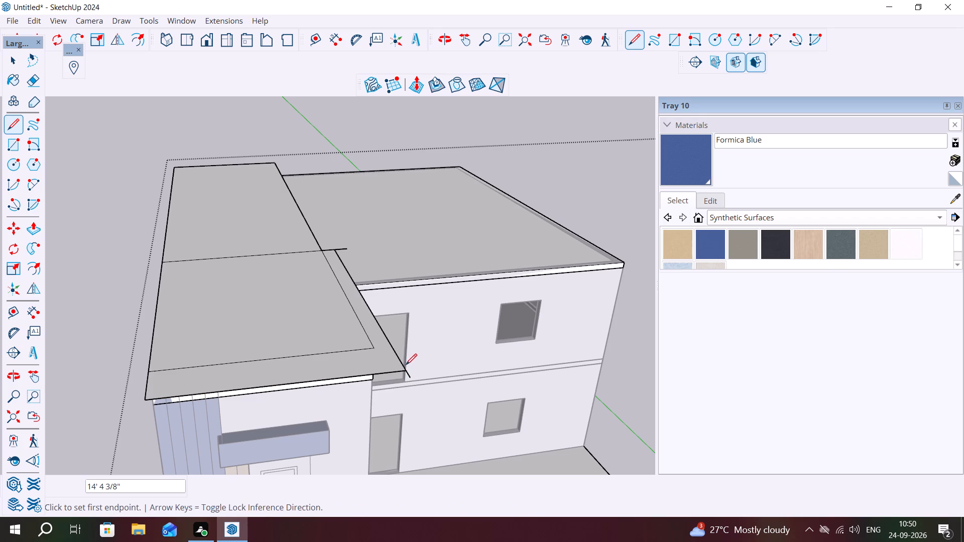
key("Escape")
Push/Pull the L-shaped overhang face along the raised strip's front and recess side up about 1' 2 1/2".
key("space")
double_click(297, 329)
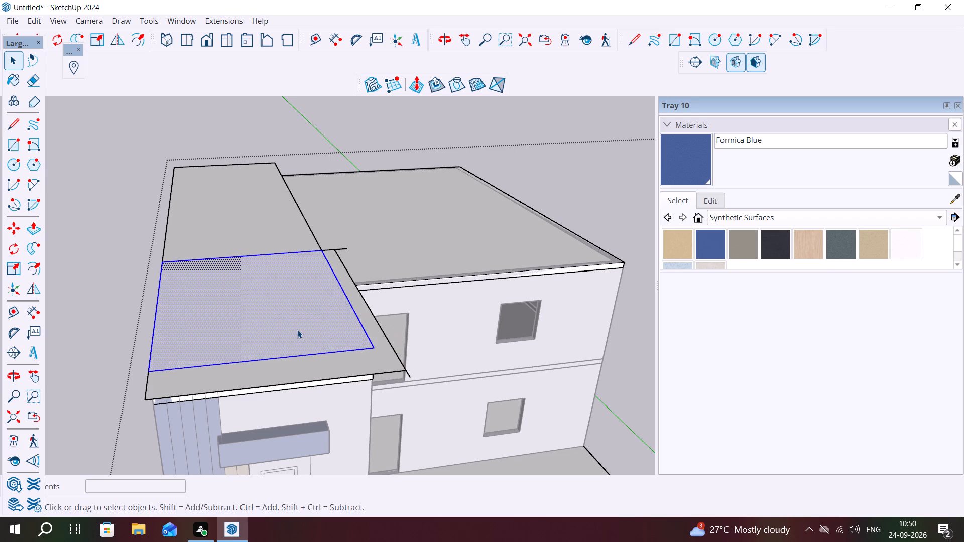
double_click(330, 365)
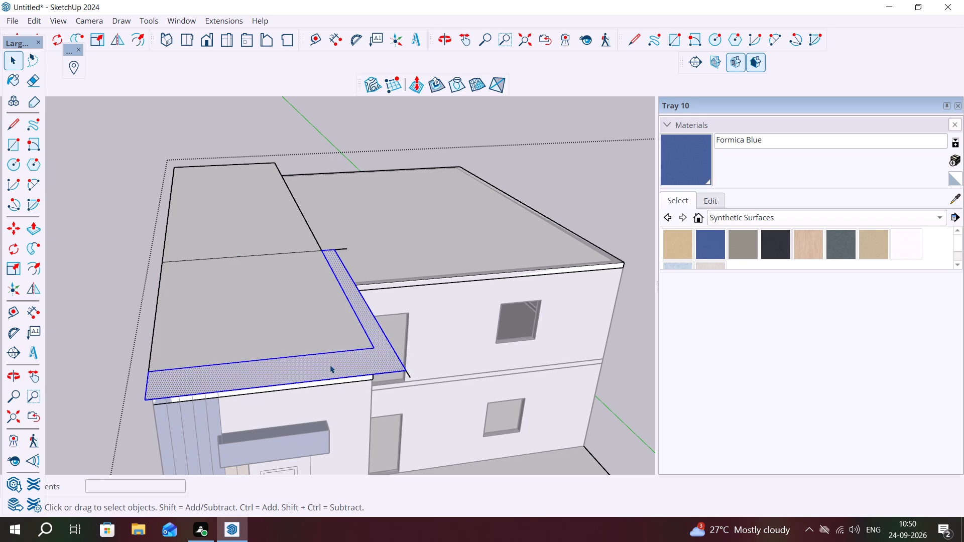
key("p")
left_click(330, 365)
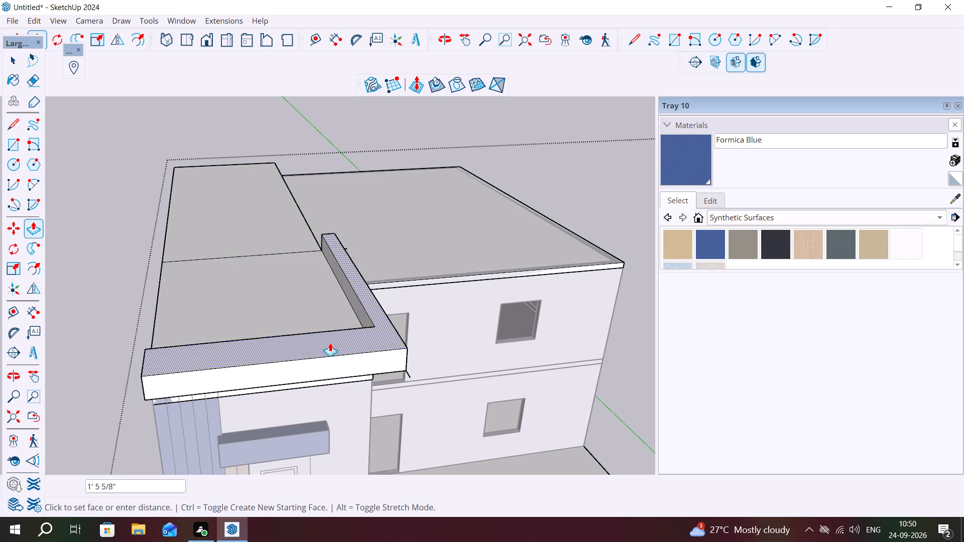
middle_click_drag(317, 331, 219, 275)
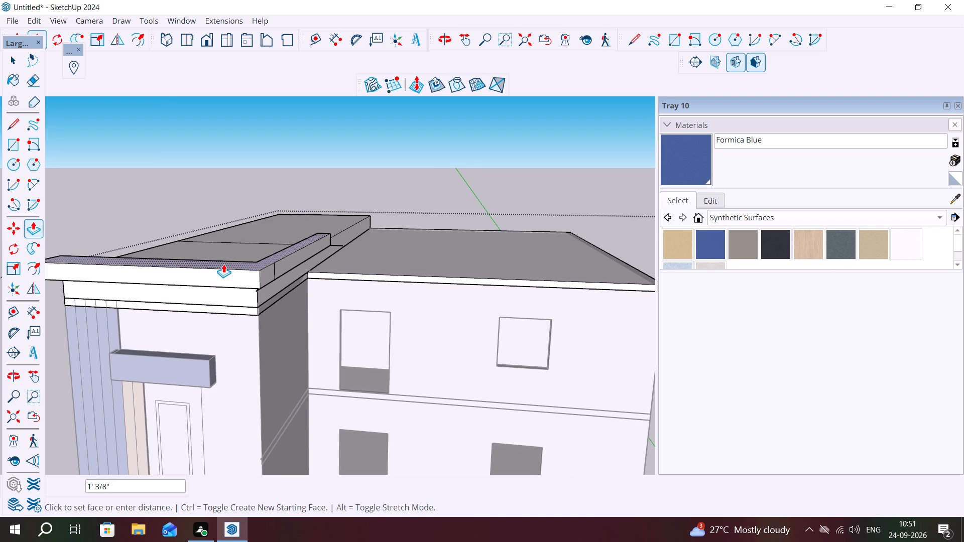
middle_click_drag(230, 259, 242, 227)
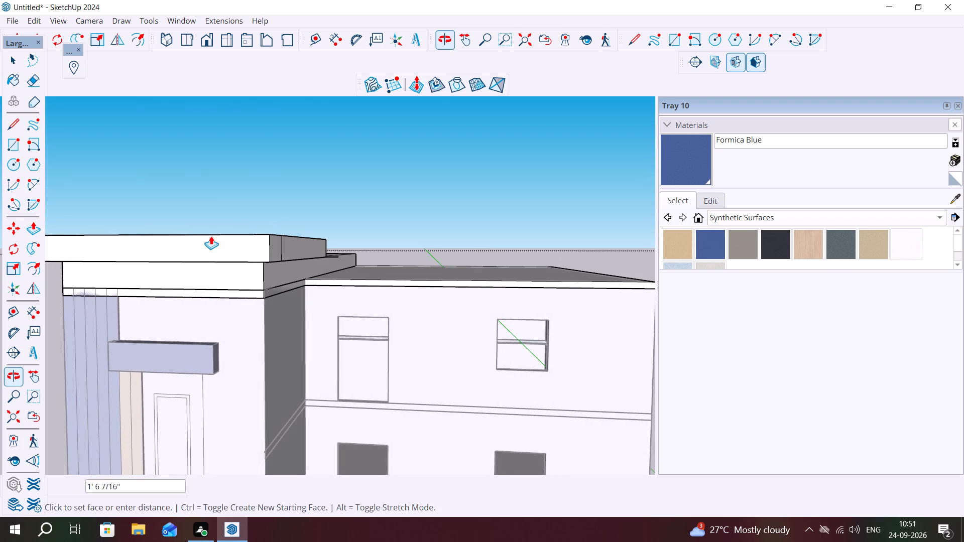
middle_click_drag(222, 239, 244, 224)
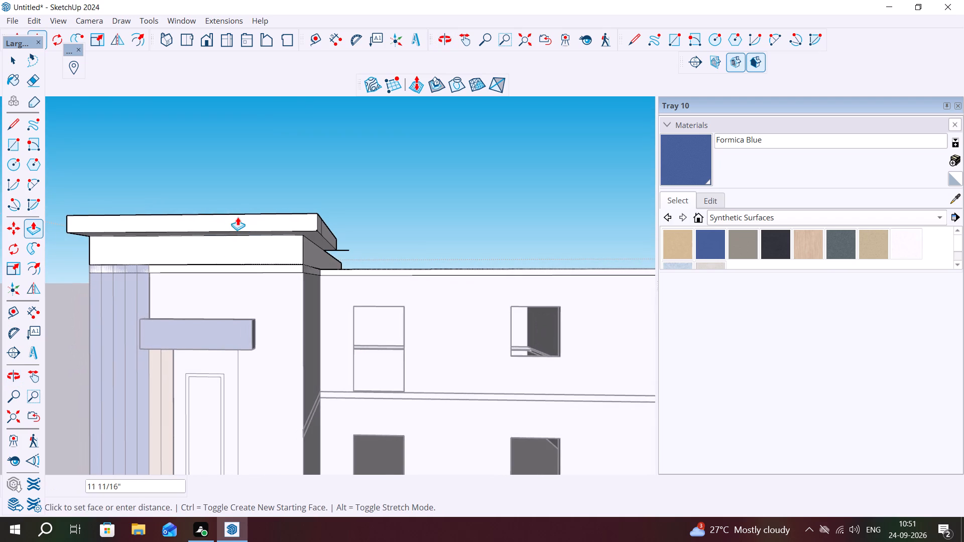
left_click(238, 213)
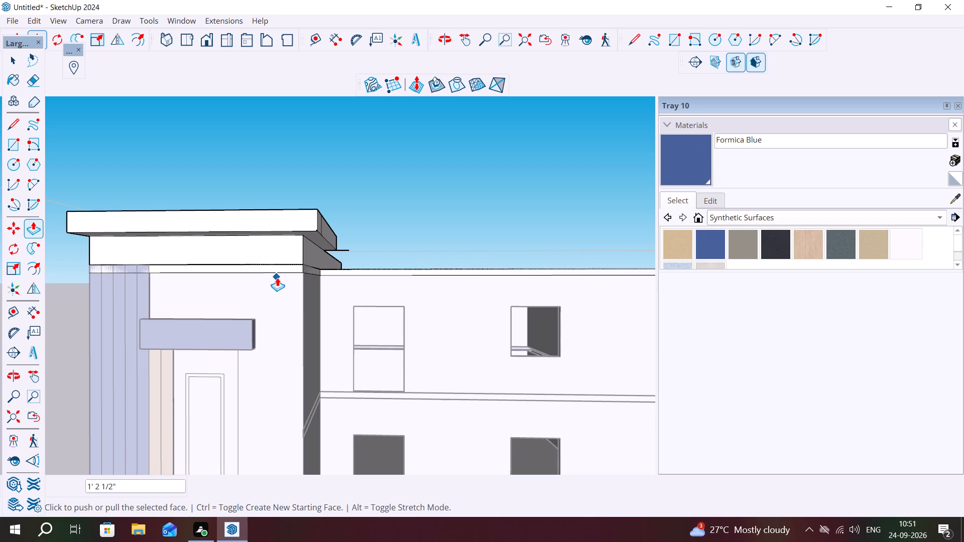
key("Escape")
key("space")
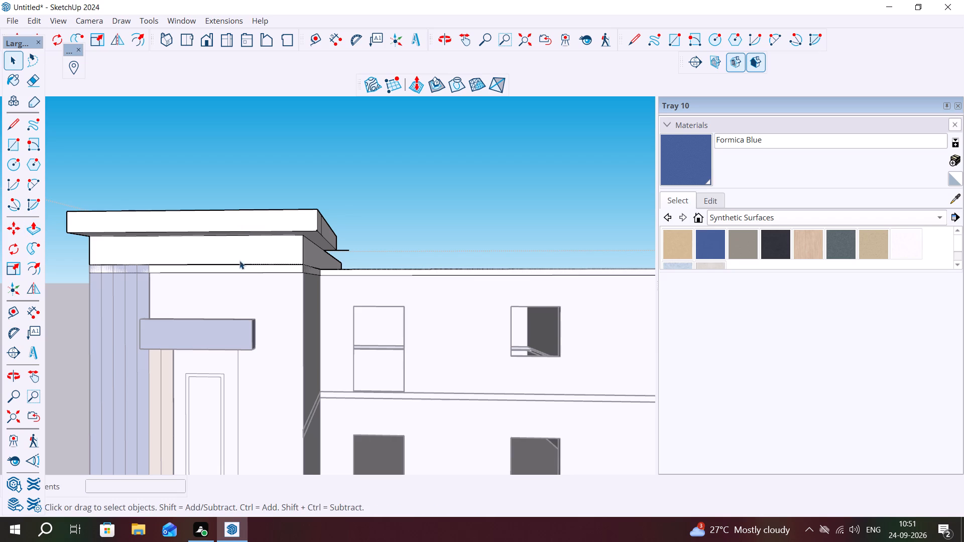
Draw a vertical line from the first blue panel joint up the raised strip's front face to the overhang's underside, about 1' 9" long.
scroll(242, 261, "up", 5)
scroll(298, 252, "down", 5)
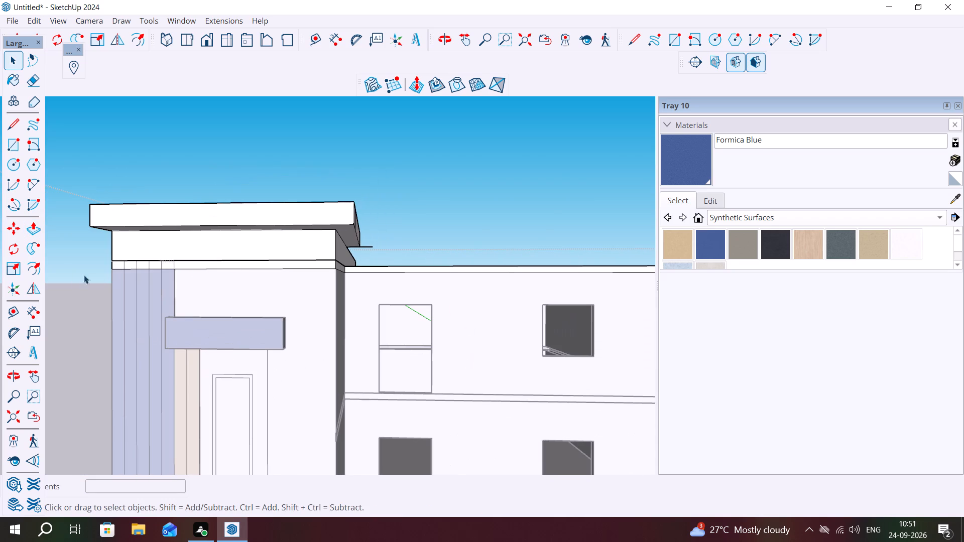
scroll(112, 247, "up", 4)
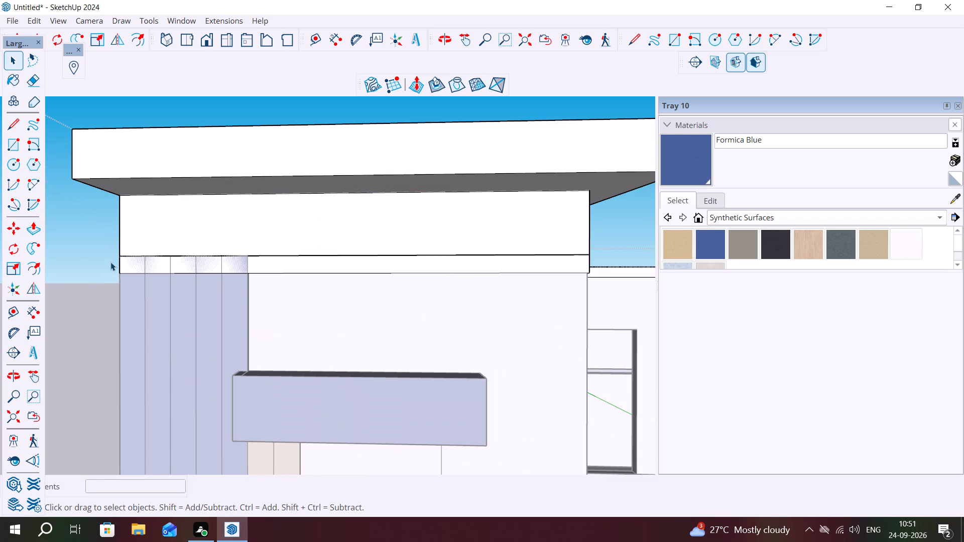
scroll(110, 262, "up", 5)
scroll(139, 266, "down", 2)
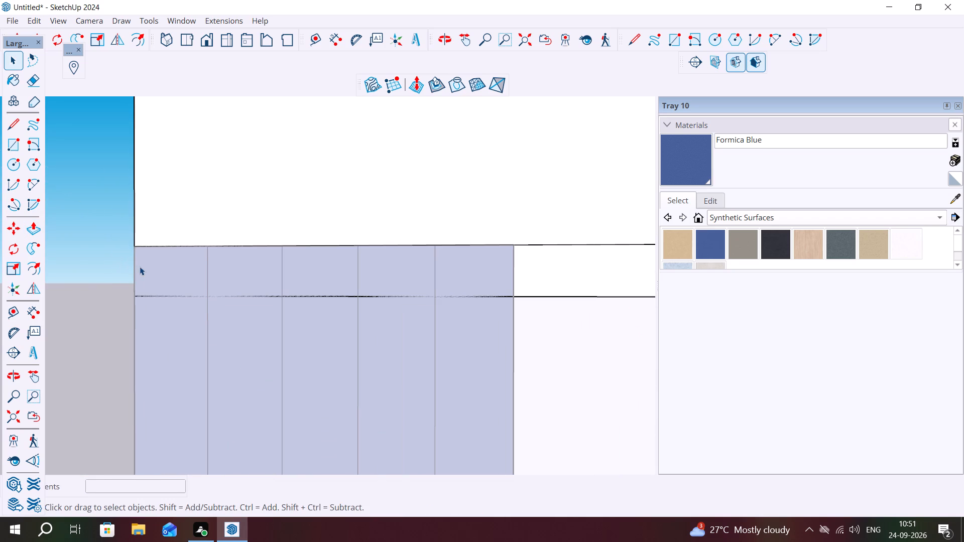
key("l")
scroll(200, 243, "down", 4)
left_click(204, 245)
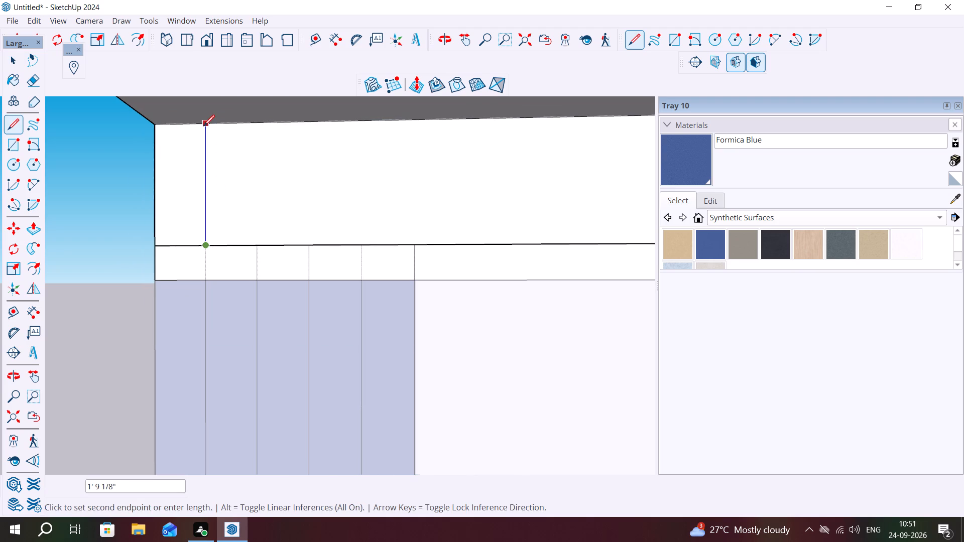
Draw five vertical lines, each 1' 9 1/8" long, up the wall band to the roof overhang, continuing the blue panel divisions.
left_click(203, 124)
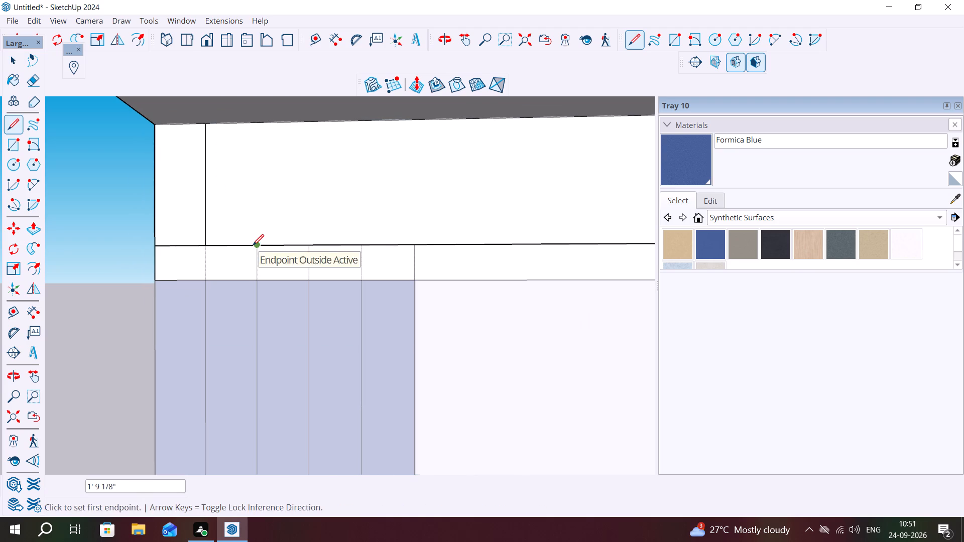
left_click(255, 245)
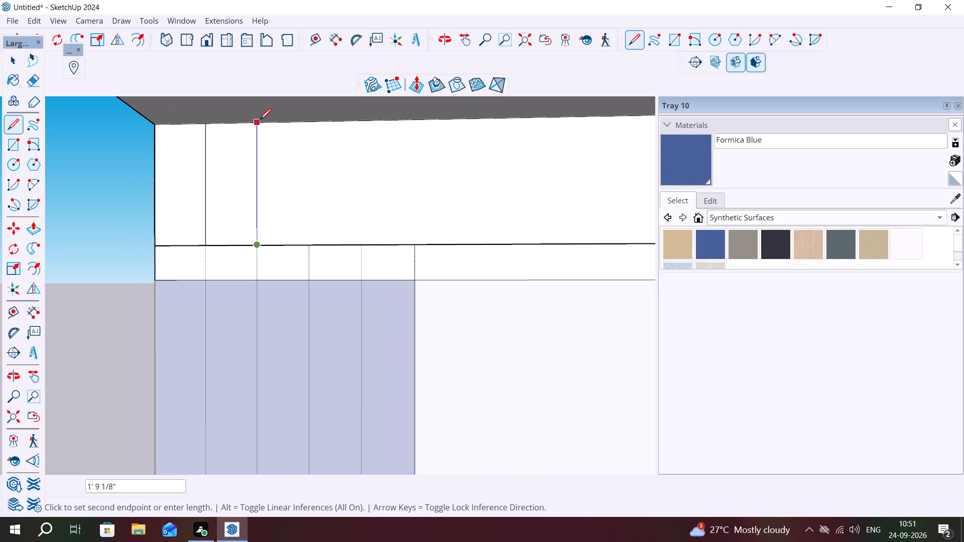
left_click(260, 120)
left_click(308, 244)
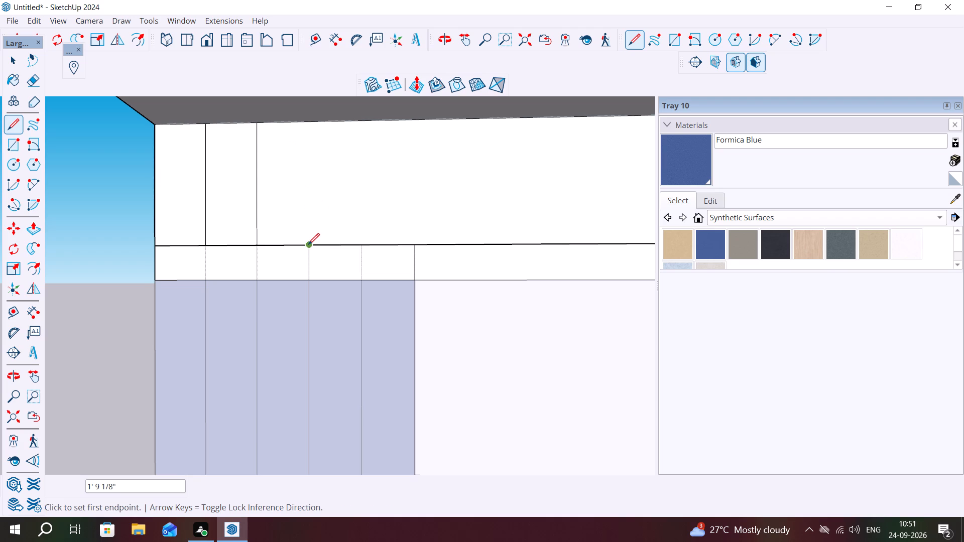
left_click(310, 120)
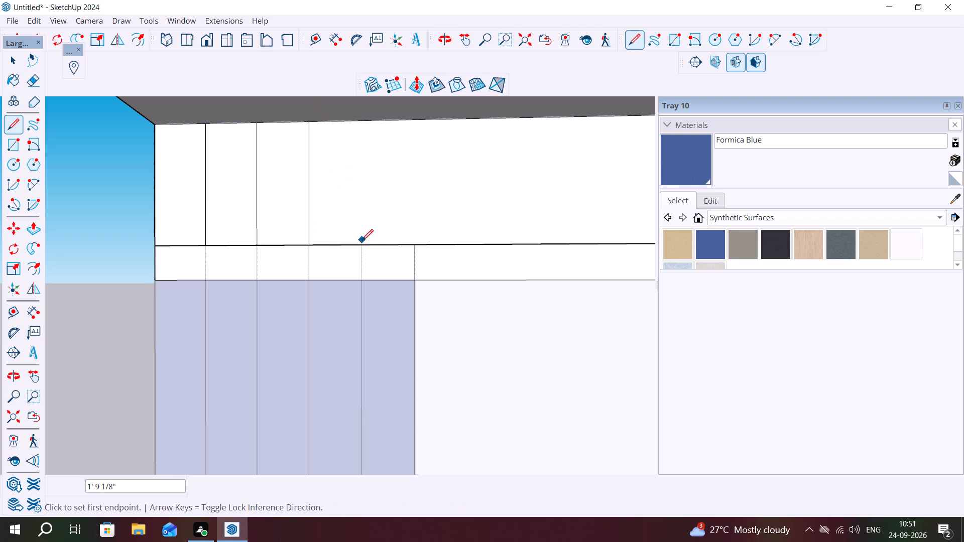
left_click(357, 250)
key("Escape")
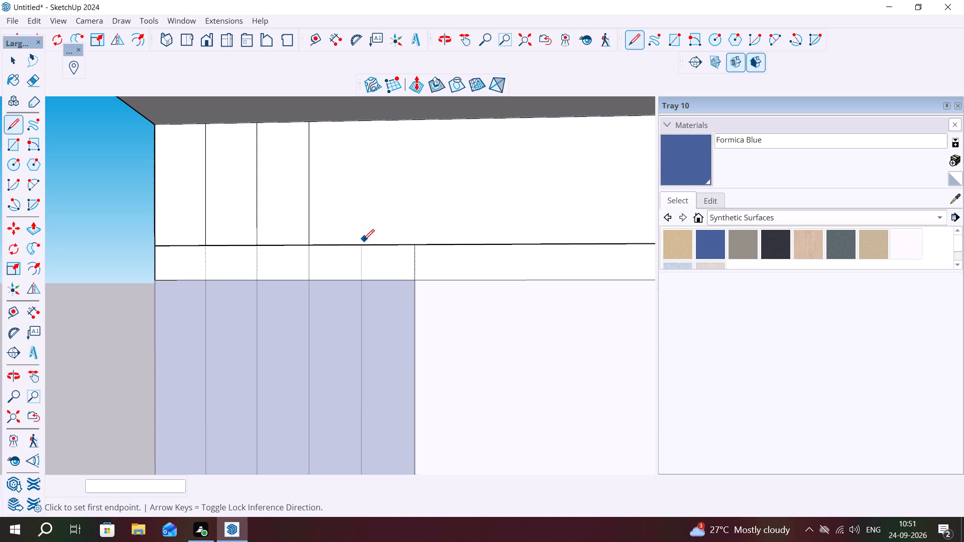
left_click(361, 244)
left_click(359, 123)
key("Escape")
left_click(415, 246)
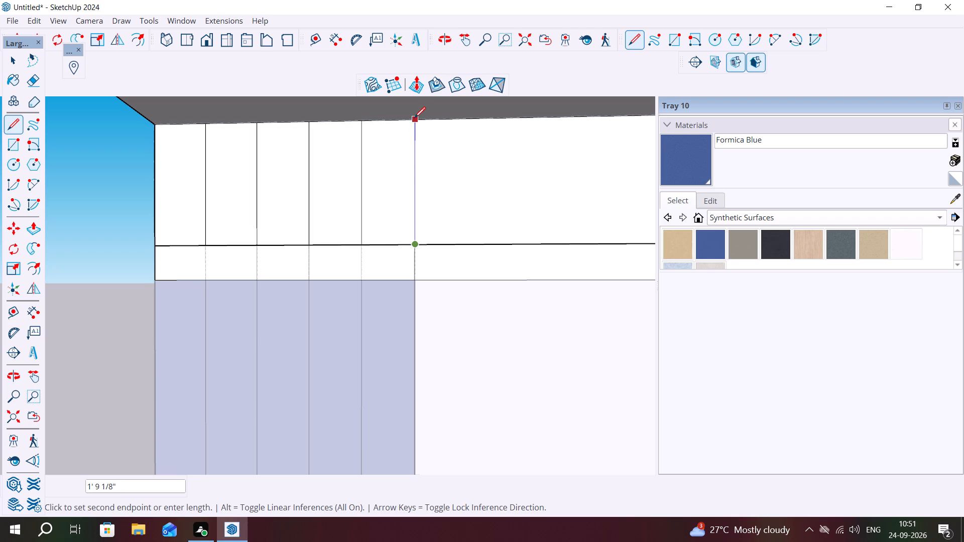
left_click(414, 118)
key("Escape")
key("space")
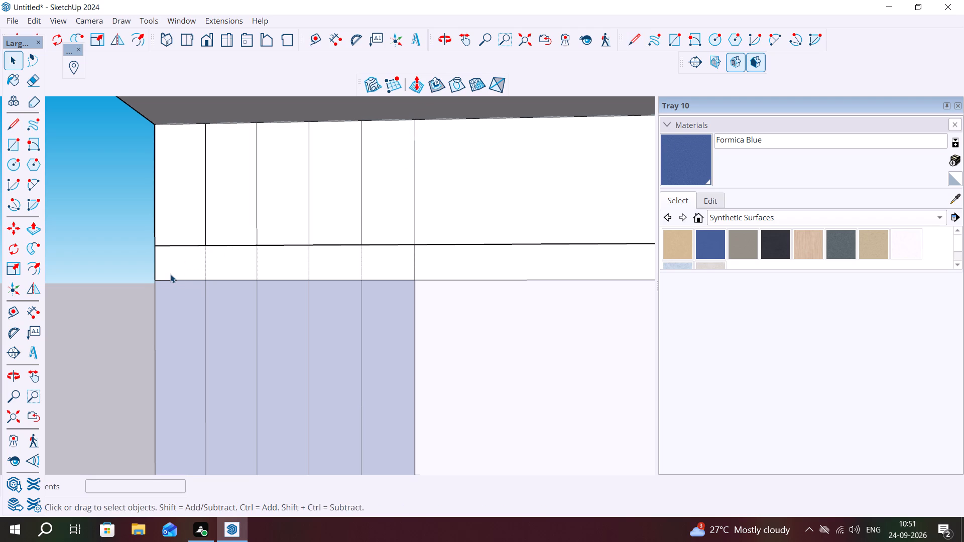
Examine from several angles where the tops of the blue panels meet the narrow lower band beneath the roof.
double_click(171, 274)
left_click(174, 239)
middle_click_drag(174, 241, 226, 260)
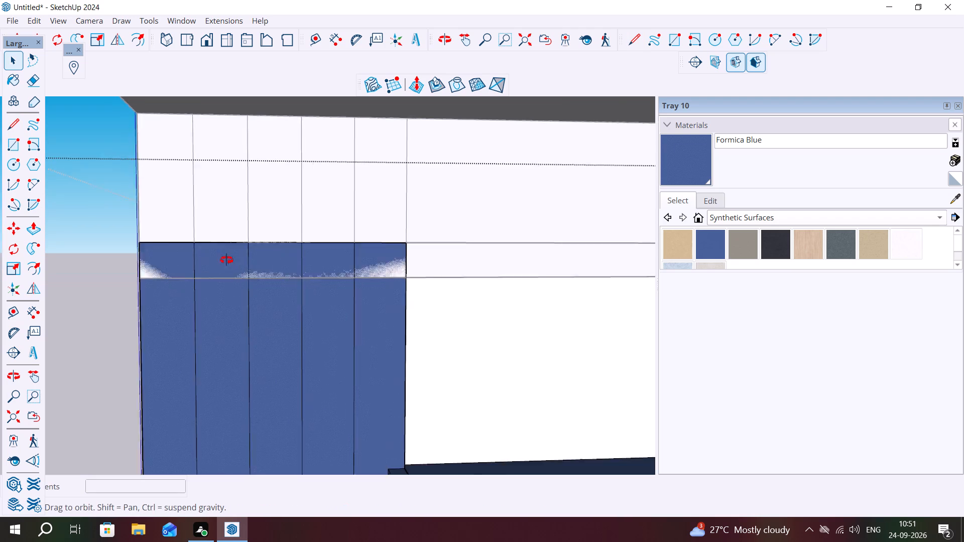
middle_click_drag(226, 260, 356, 288)
middle_click_drag(174, 234, 202, 241)
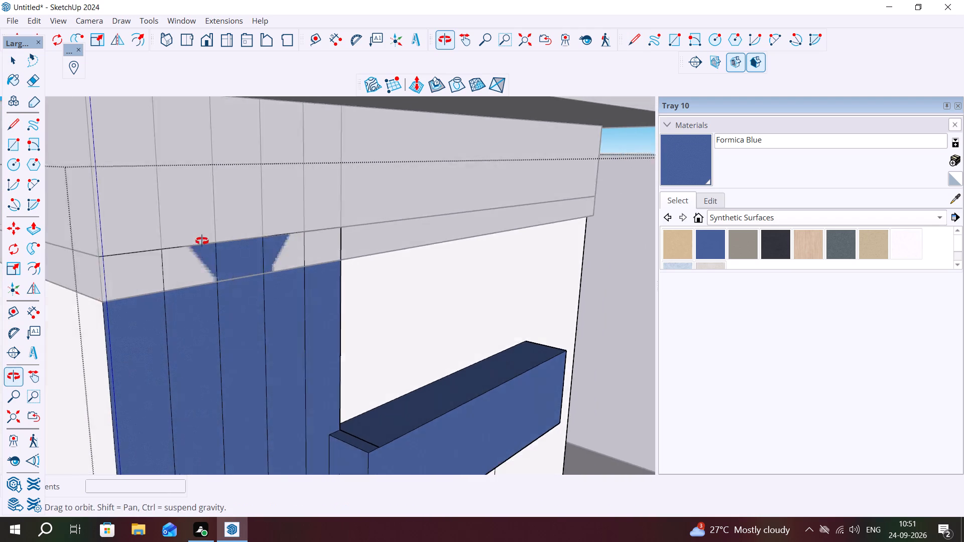
middle_click_drag(202, 241, 110, 222)
scroll(234, 242, "down", 1)
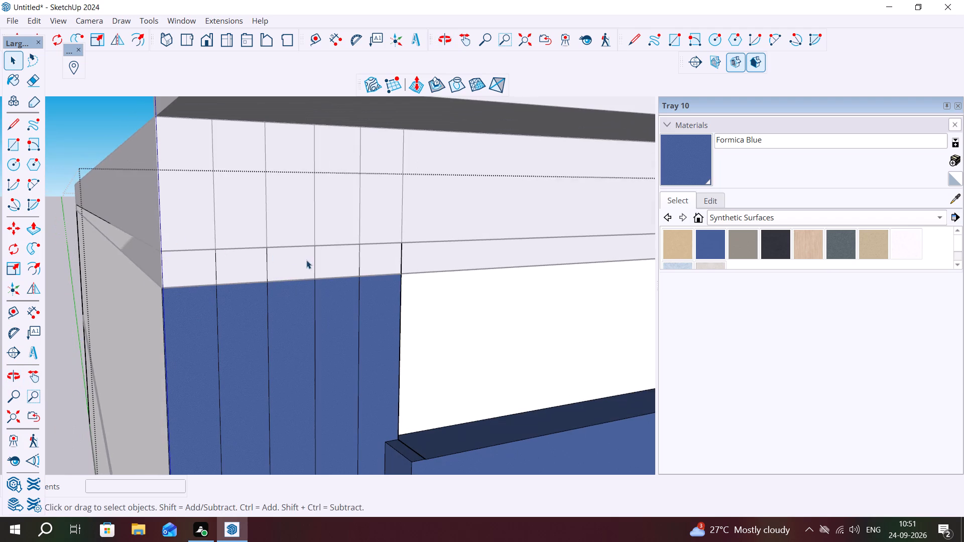
middle_click_drag(304, 260, 188, 231)
middle_click_drag(460, 307, 371, 321)
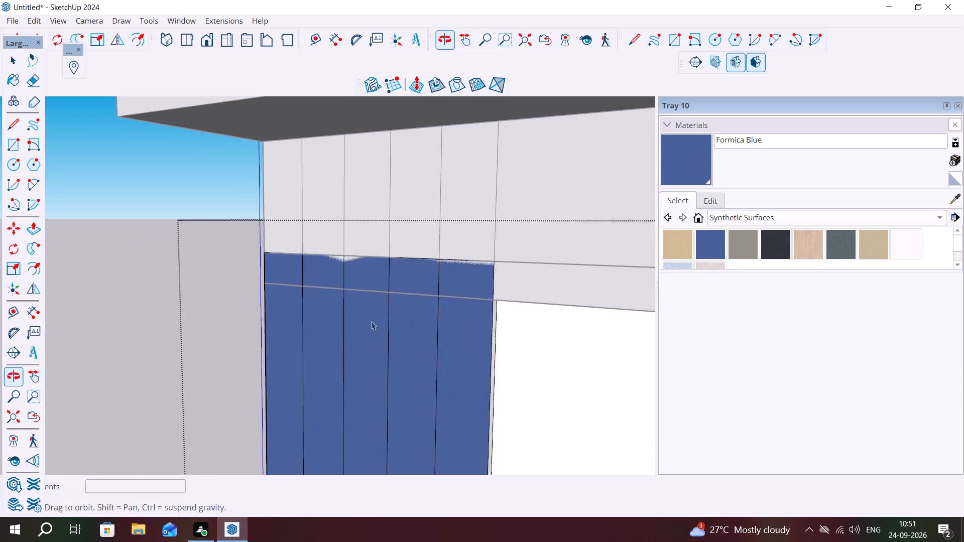
middle_click_drag(371, 321, 353, 324)
middle_click_drag(476, 335, 337, 365)
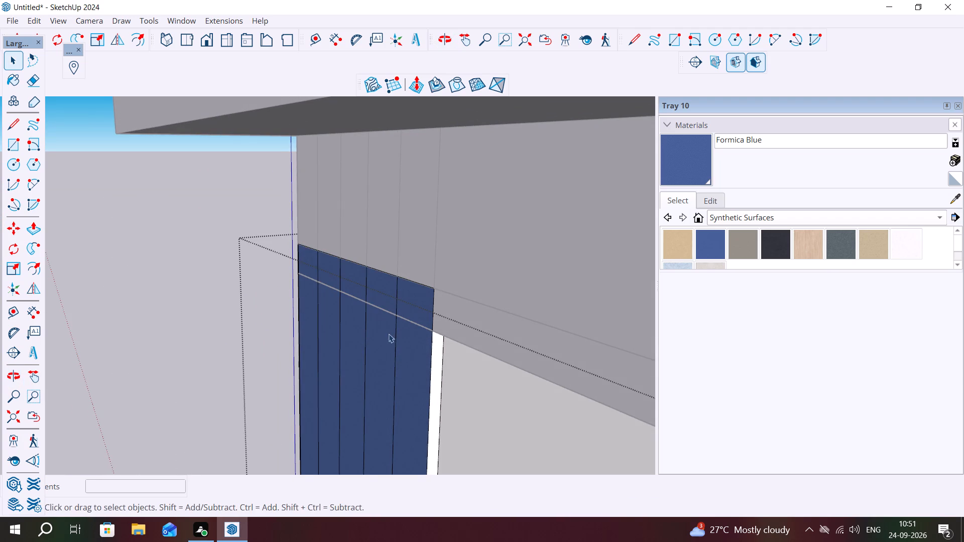
scroll(384, 324, "down", 7)
middle_click_drag(436, 335, 435, 281)
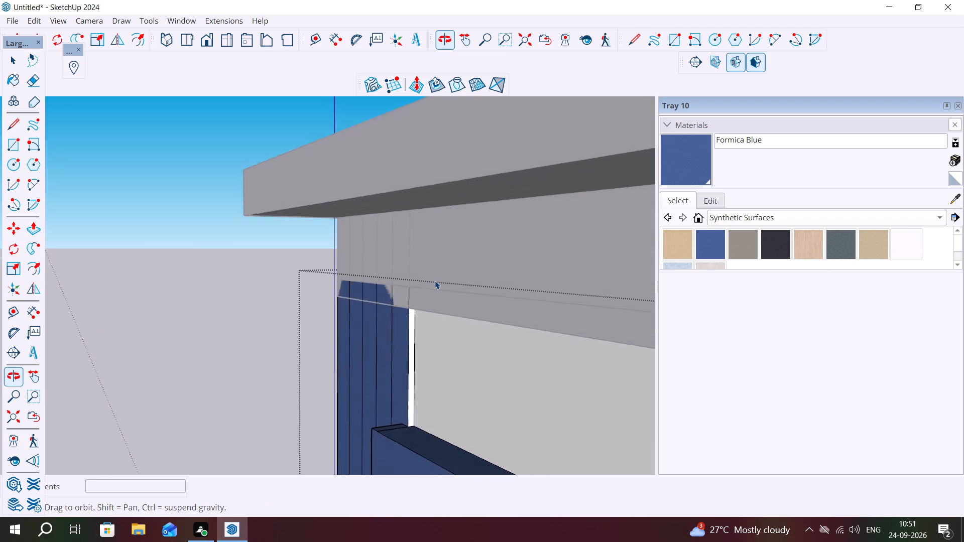
middle_click_drag(435, 281, 431, 291)
scroll(369, 308, "up", 4)
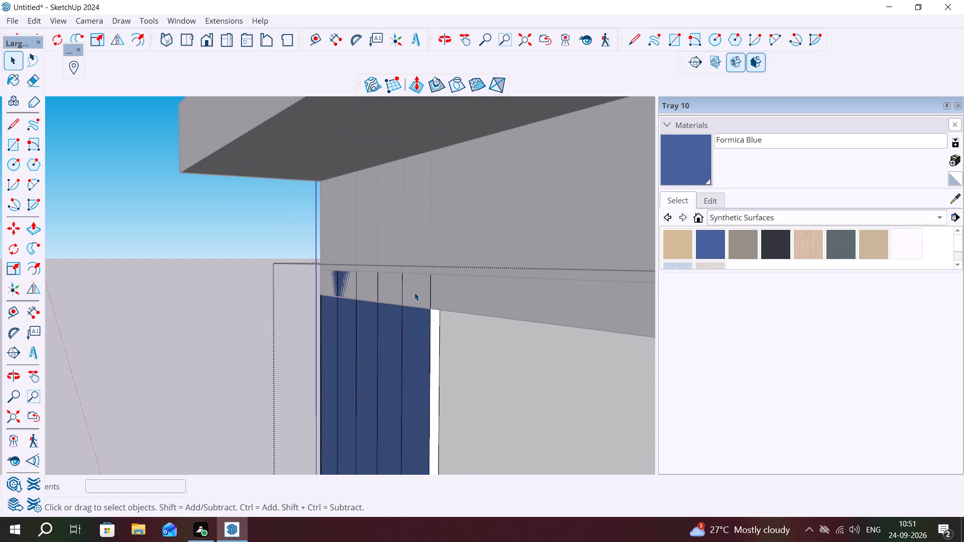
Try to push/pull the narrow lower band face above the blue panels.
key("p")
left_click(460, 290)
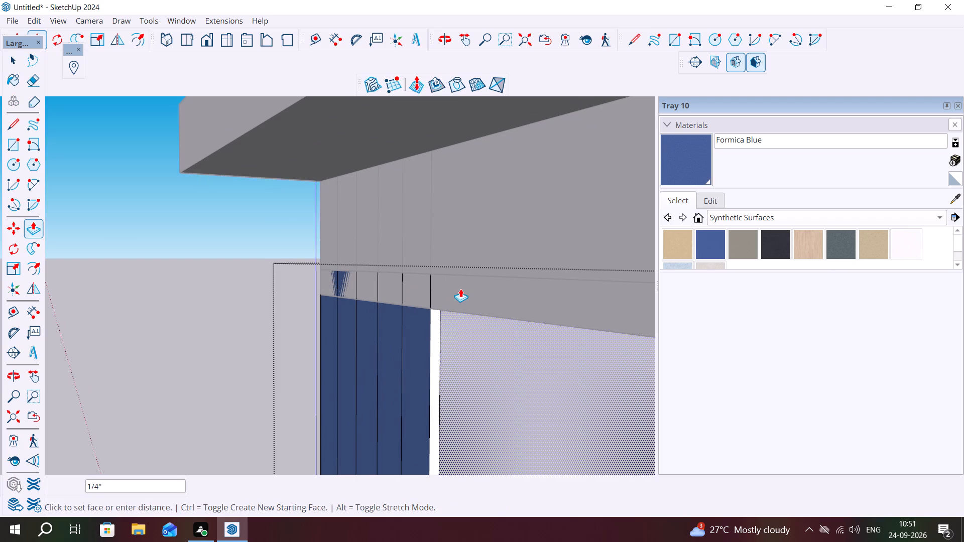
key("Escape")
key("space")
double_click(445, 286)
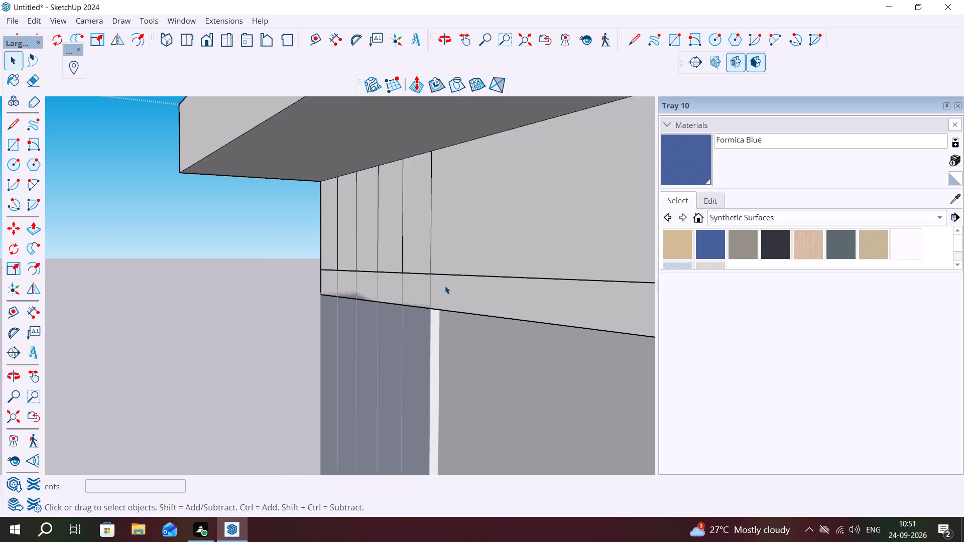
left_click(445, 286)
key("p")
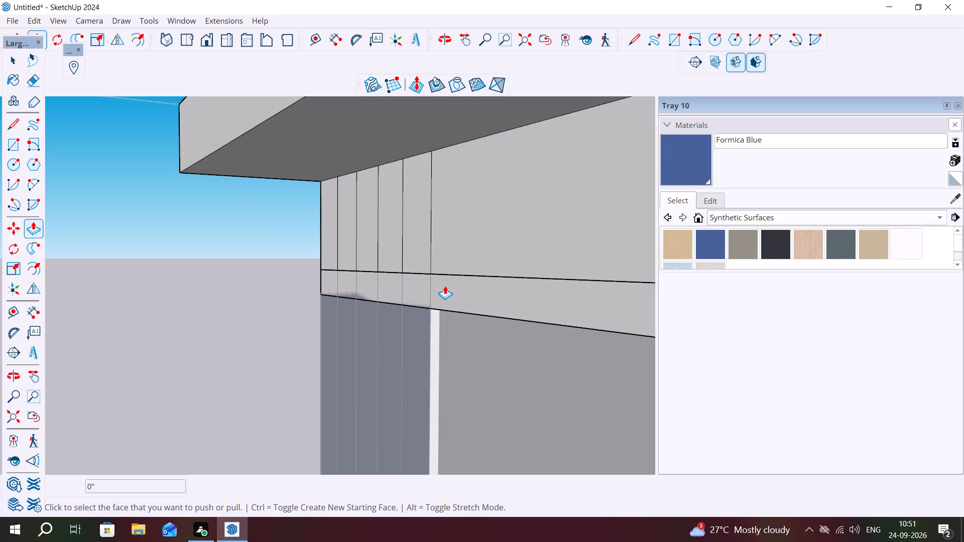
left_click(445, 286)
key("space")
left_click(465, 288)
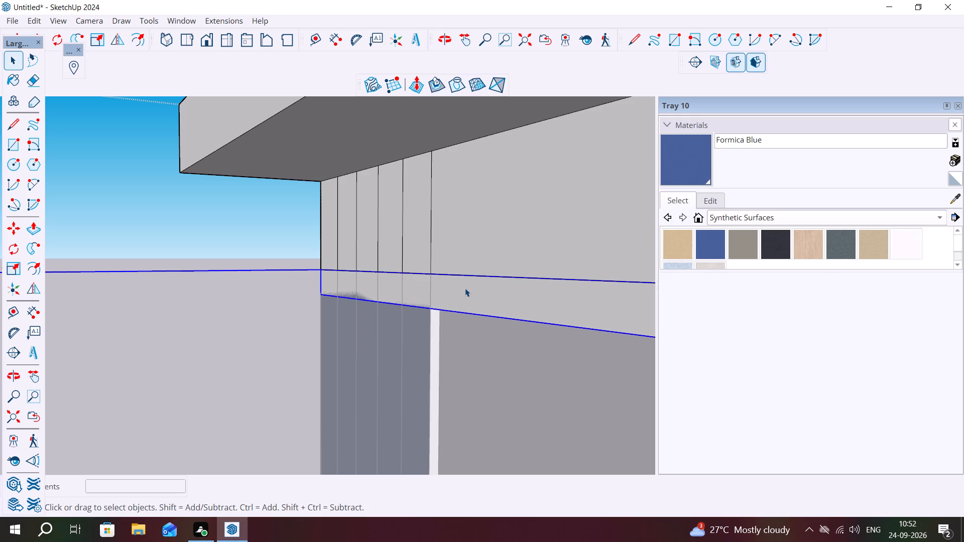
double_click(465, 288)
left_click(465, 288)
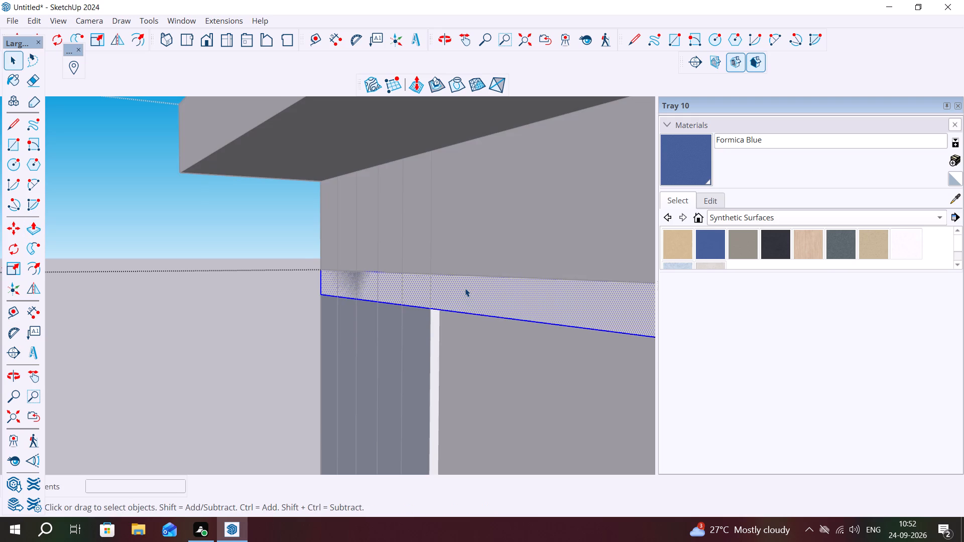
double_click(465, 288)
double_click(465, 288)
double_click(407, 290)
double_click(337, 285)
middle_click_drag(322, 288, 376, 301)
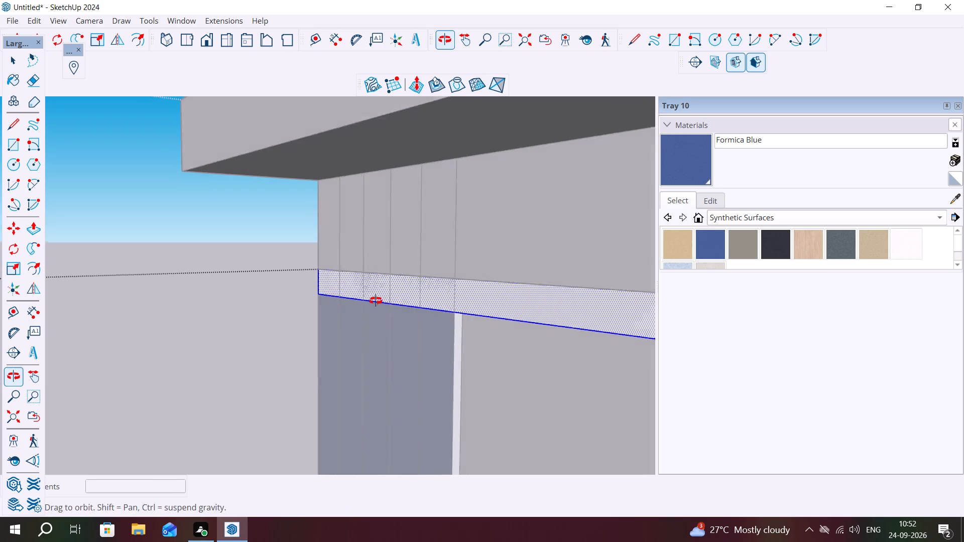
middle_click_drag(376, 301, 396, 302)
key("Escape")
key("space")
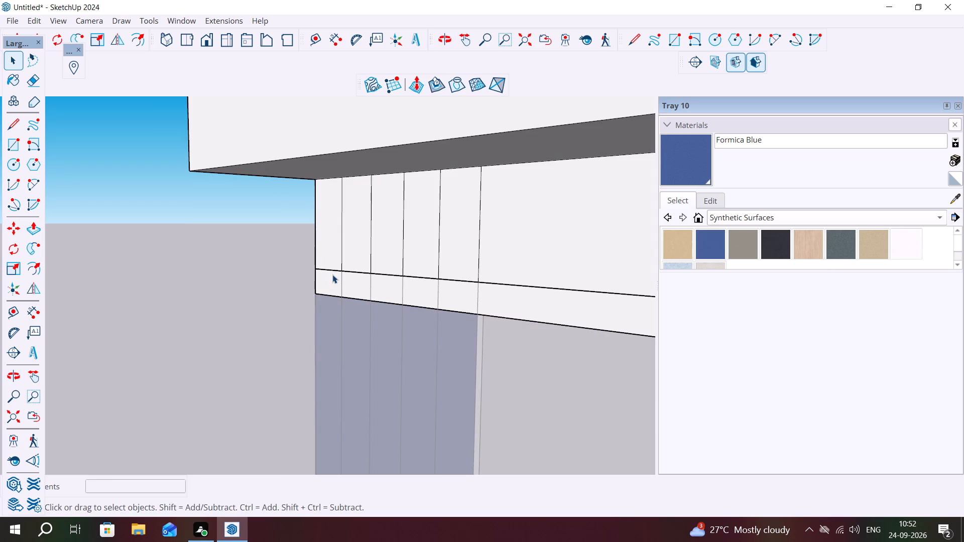
Draw a vertical line across the narrow lower band, continuing the first blue panel division at the corner.
key("l")
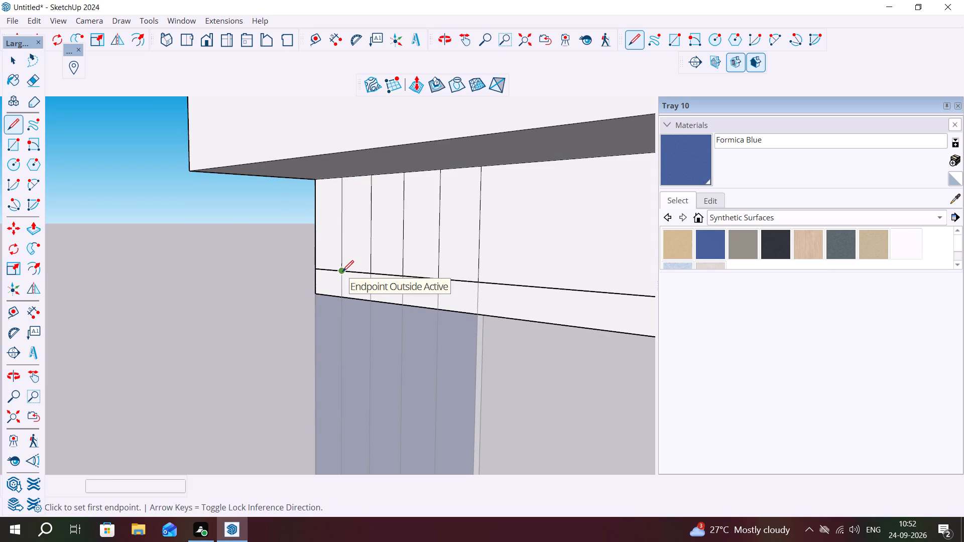
left_click(342, 272)
left_click(339, 299)
key("space")
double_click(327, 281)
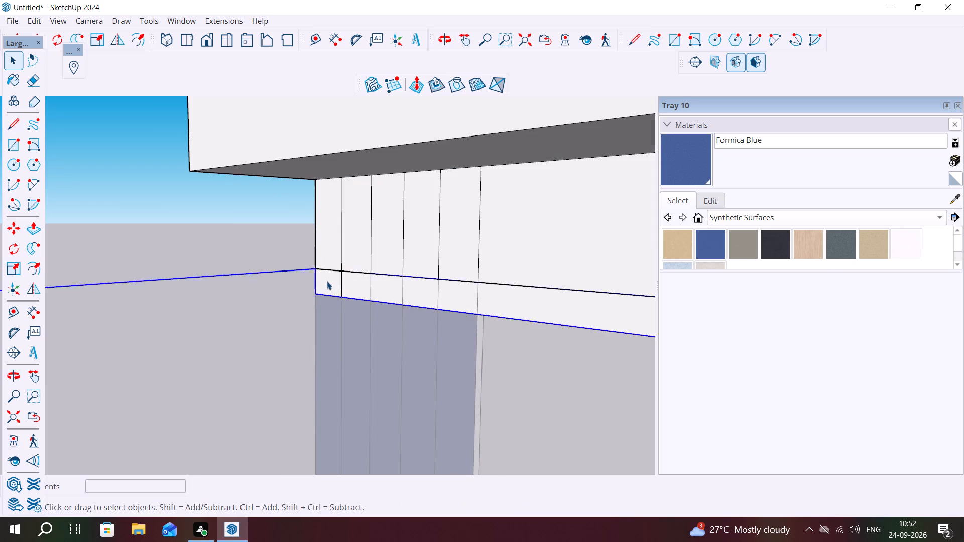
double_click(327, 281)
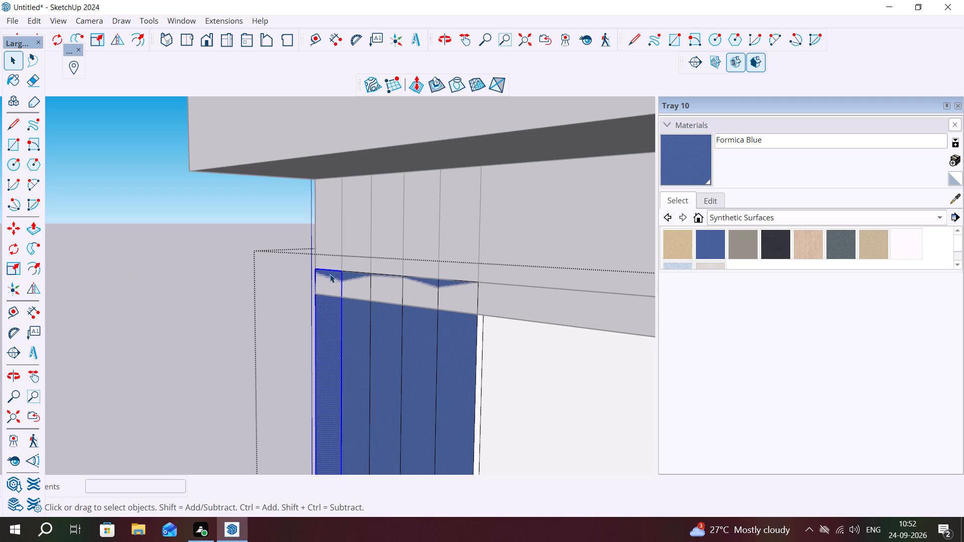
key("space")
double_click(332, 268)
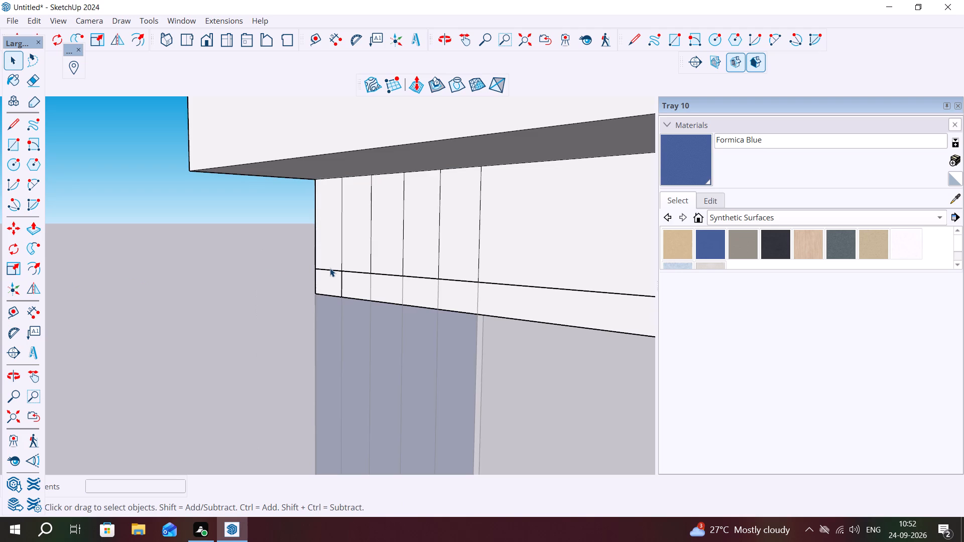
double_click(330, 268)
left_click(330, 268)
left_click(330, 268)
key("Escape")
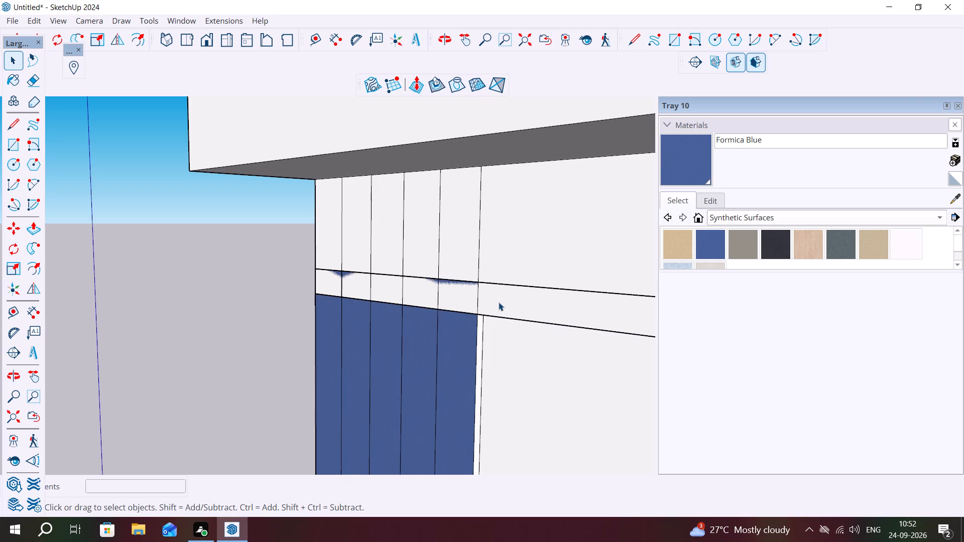
Draw a 9' 6" by 6" rectangle on the narrow lower band, from the last blue panel division to the band's far end.
double_click(499, 302)
scroll(420, 287, "down", 2)
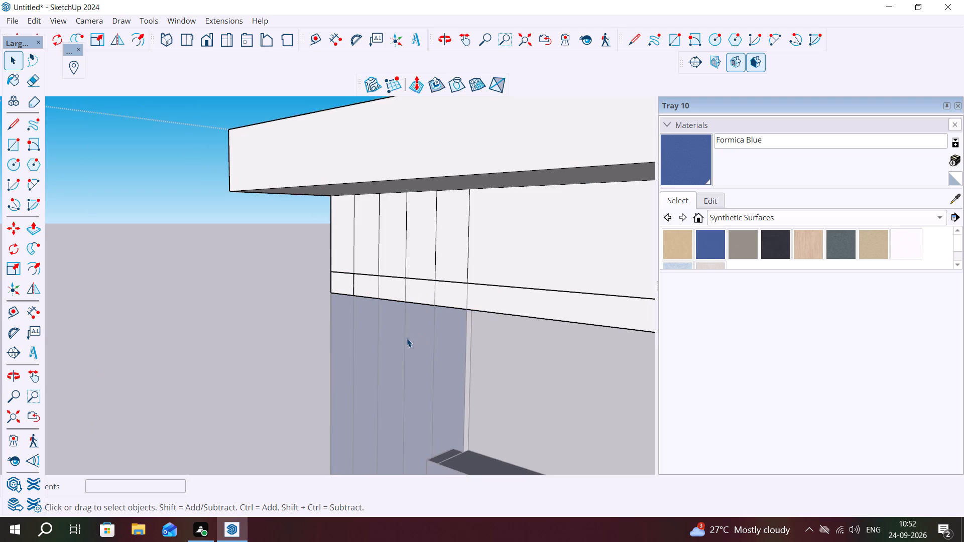
key("r")
scroll(394, 345, "down", 10)
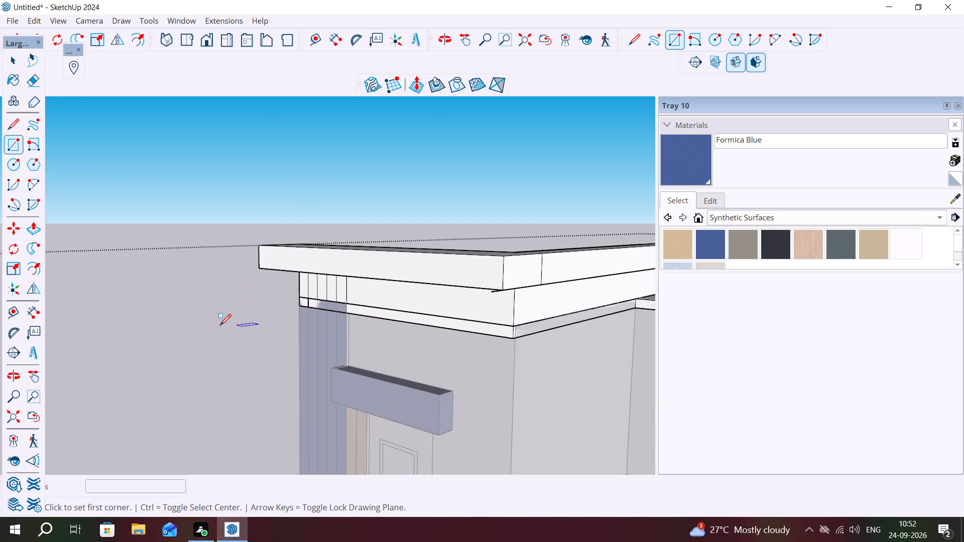
scroll(220, 325, "down", 3)
middle_click_drag(343, 352, 607, 342)
scroll(516, 289, "up", 7)
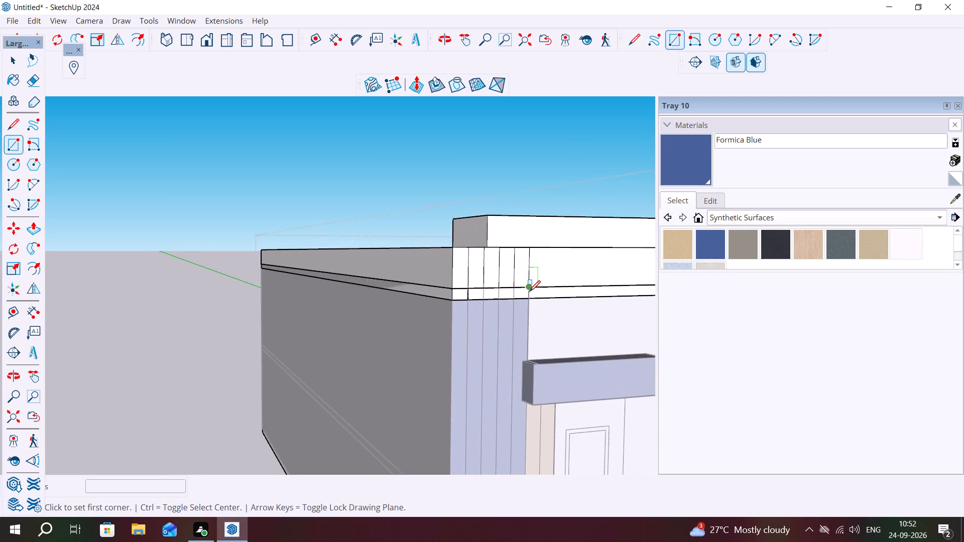
scroll(497, 298, "down", 2)
middle_click_drag(439, 307, 372, 316)
scroll(242, 326, "down", 3)
scroll(378, 310, "up", 2)
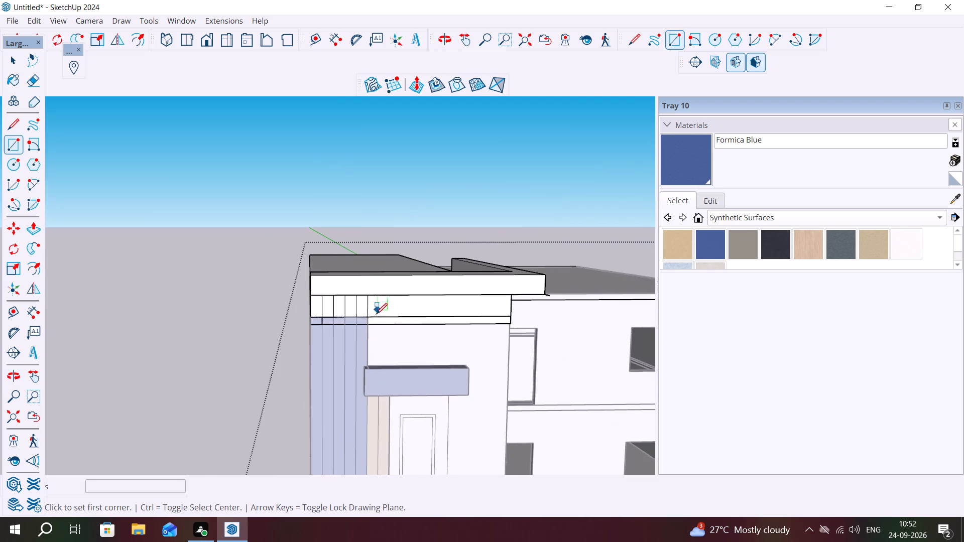
scroll(376, 314, "up", 5)
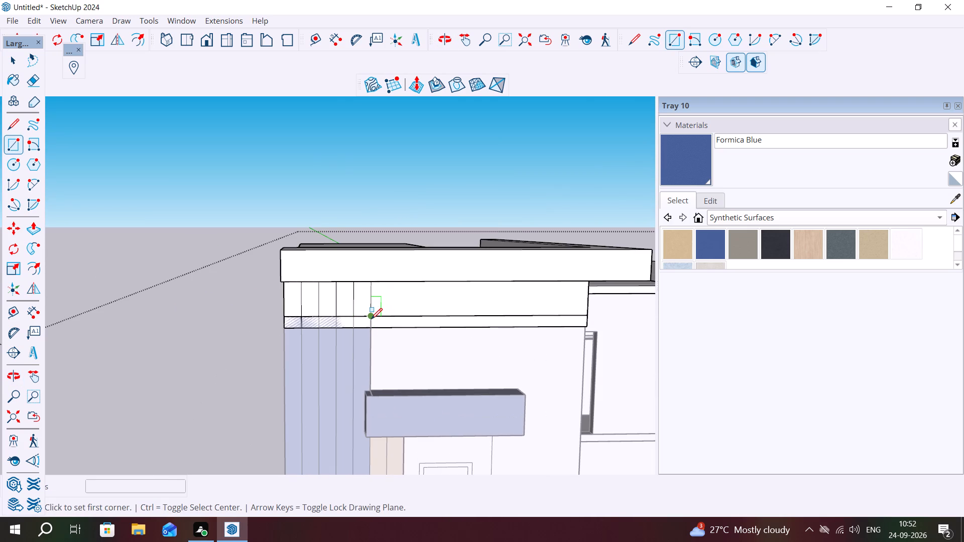
left_click(371, 319)
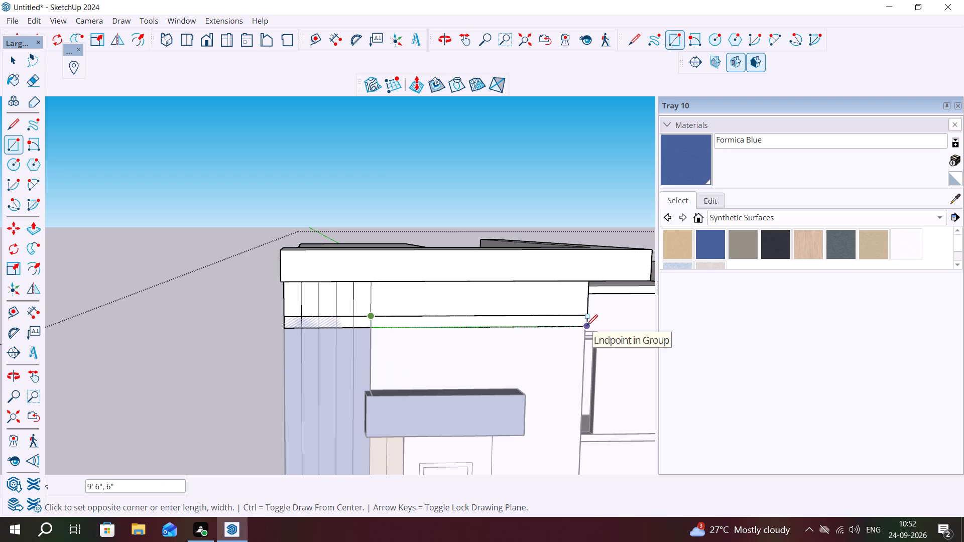
left_click(586, 325)
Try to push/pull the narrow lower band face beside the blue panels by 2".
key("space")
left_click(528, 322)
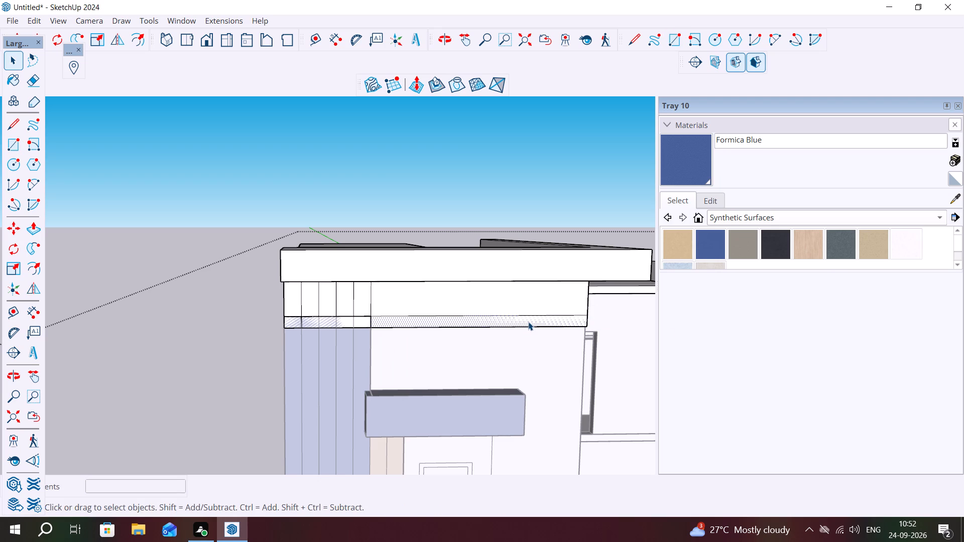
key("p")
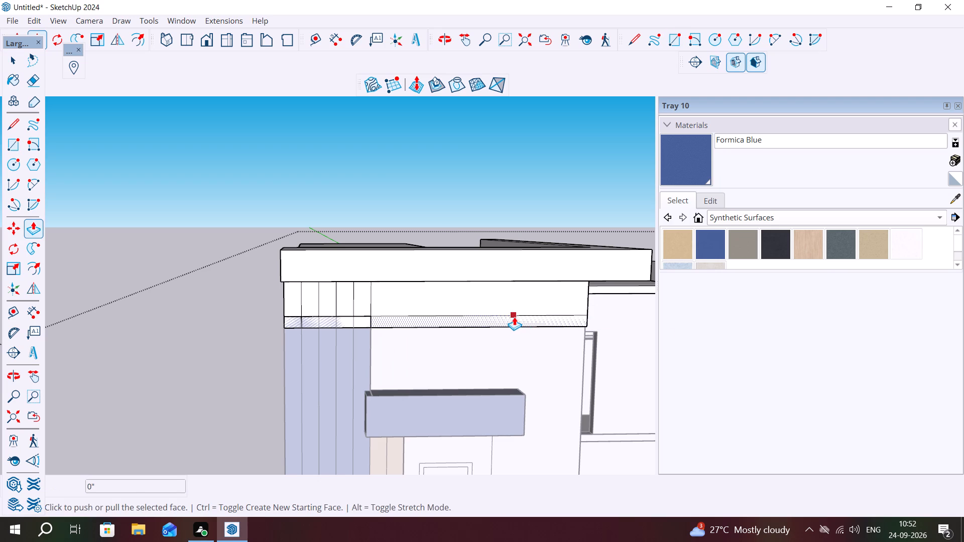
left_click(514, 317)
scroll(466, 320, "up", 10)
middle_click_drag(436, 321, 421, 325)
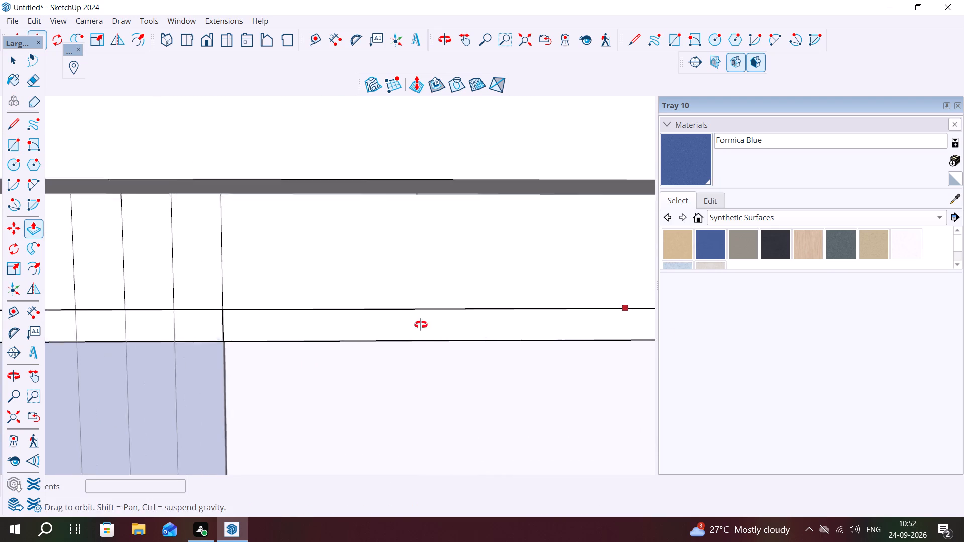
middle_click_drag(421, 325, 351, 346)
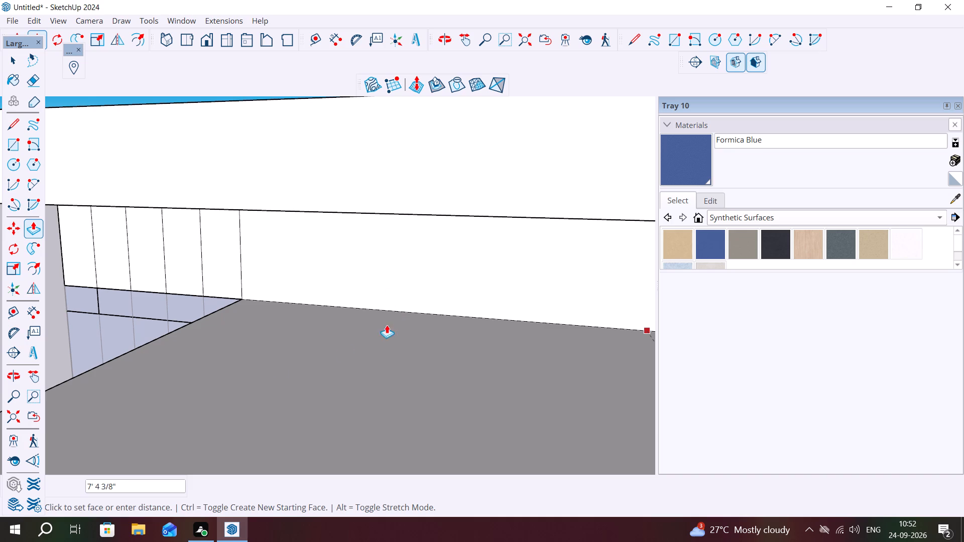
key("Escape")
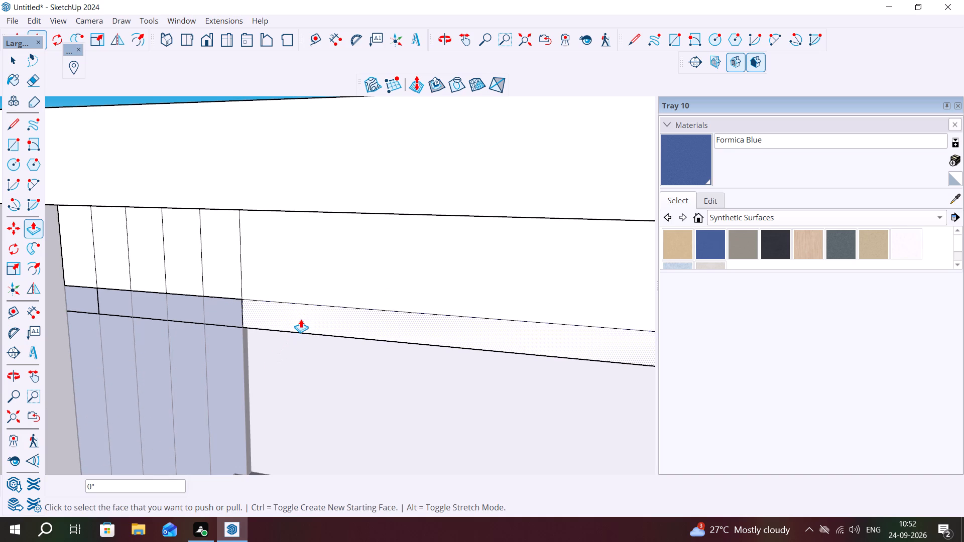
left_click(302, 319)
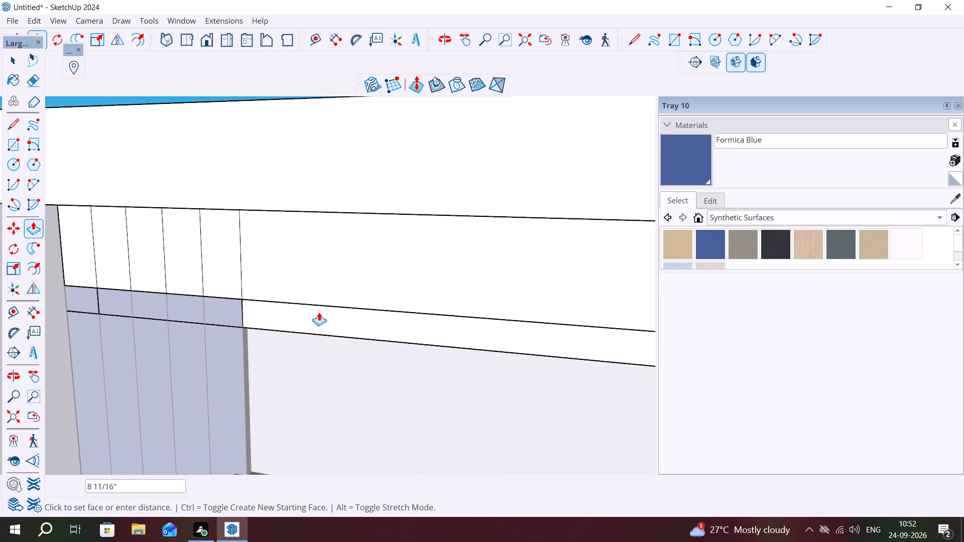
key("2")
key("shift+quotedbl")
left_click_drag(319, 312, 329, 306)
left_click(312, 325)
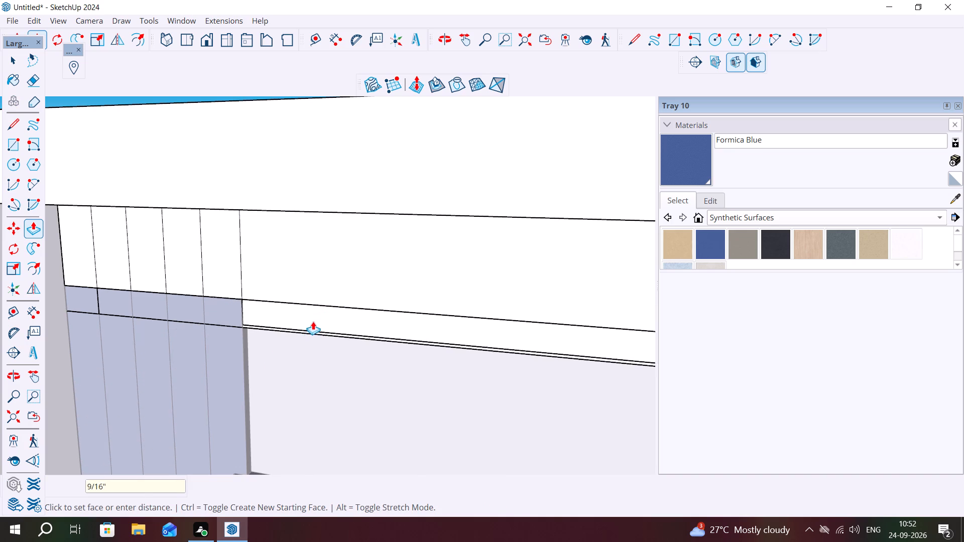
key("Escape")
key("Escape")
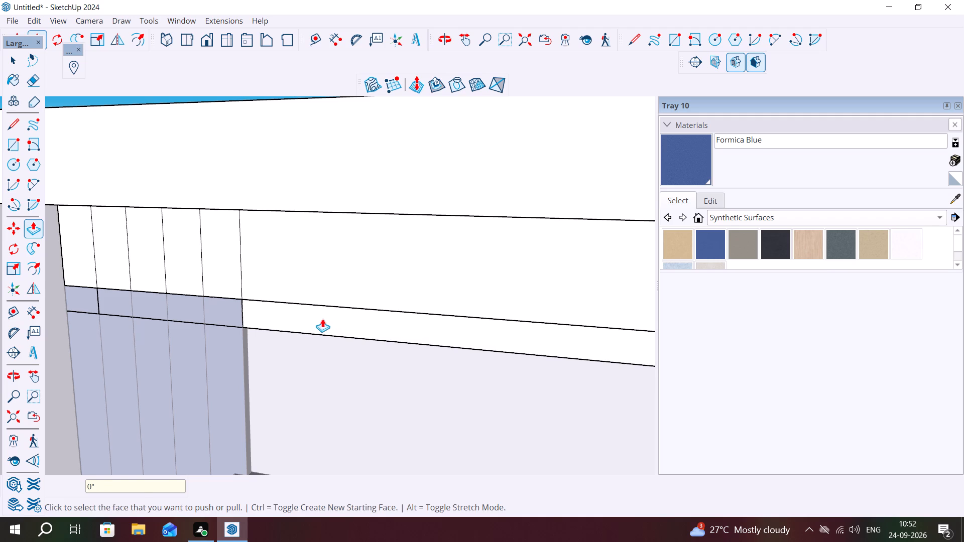
Inspect the nested group and connected faces of the narrow lower band beside the blue panels.
scroll(323, 319, "up", 3)
key("space")
double_click(327, 319)
triple_click(328, 319)
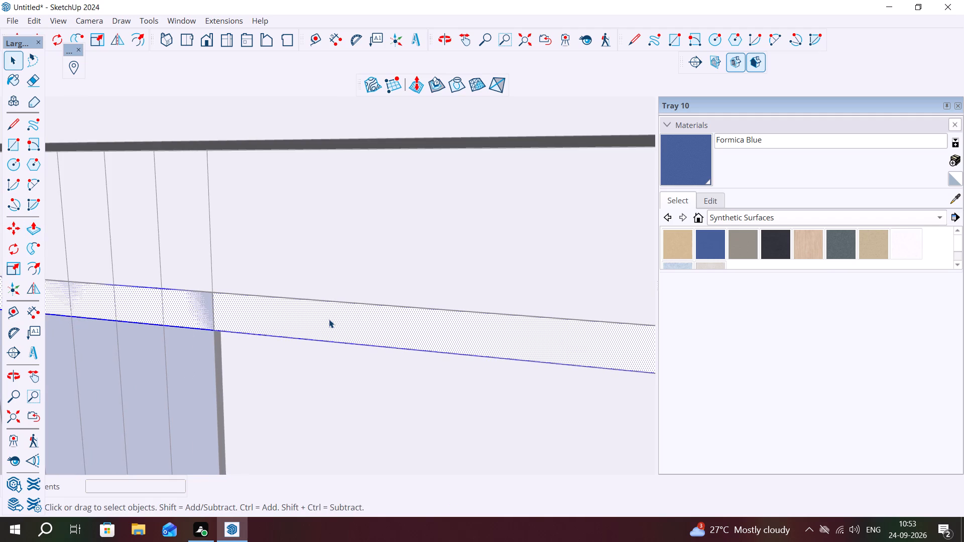
scroll(329, 319, "down", 3)
left_click(279, 369)
double_click(324, 317)
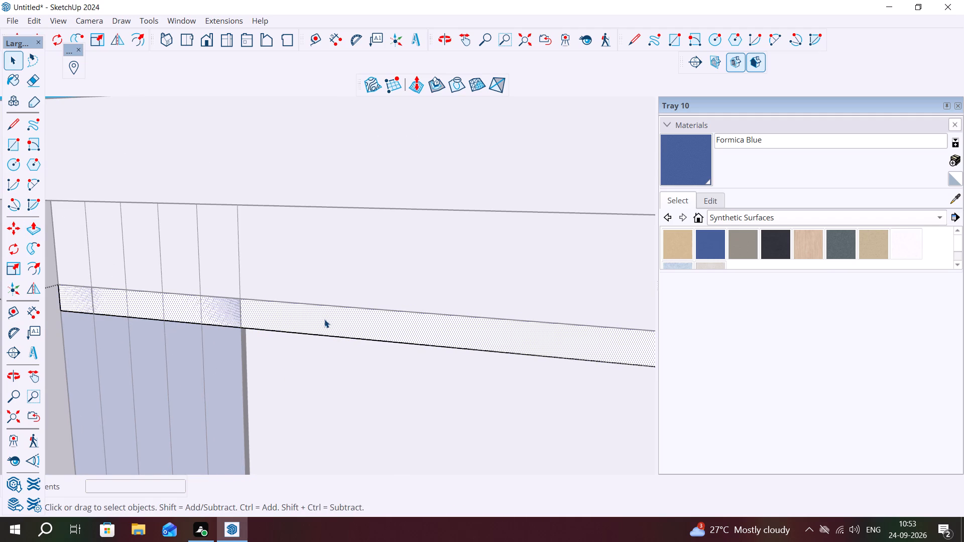
scroll(324, 319, "down", 9)
key("Escape")
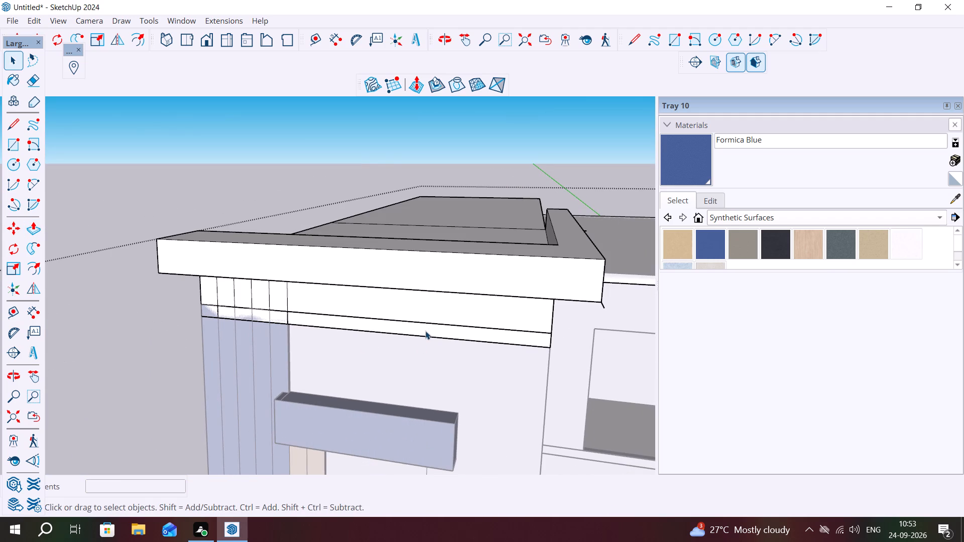
left_click(430, 329)
left_click(432, 329)
double_click(434, 329)
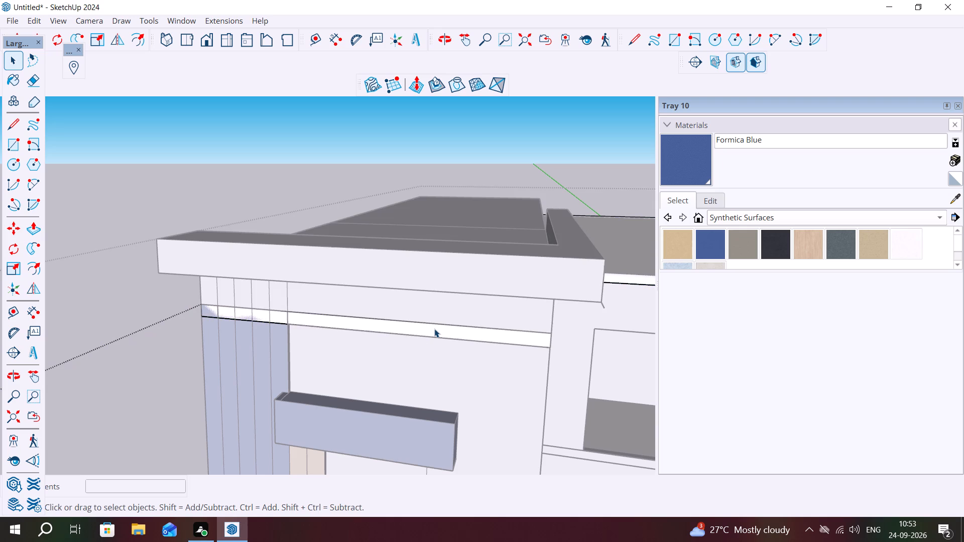
left_click(434, 329)
triple_click(434, 329)
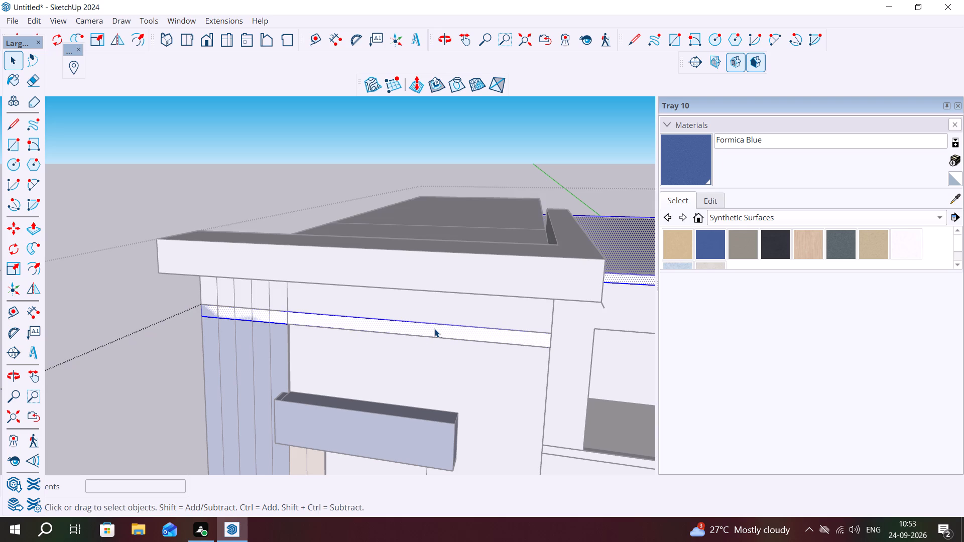
triple_click(434, 329)
double_click(437, 329)
key("Escape")
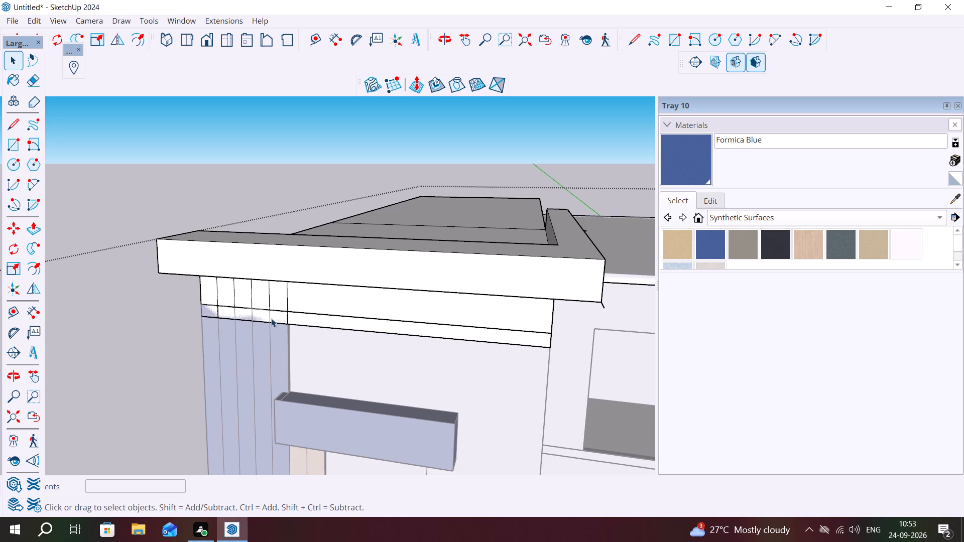
Inspect the narrow band piece directly above the blue panels and the group it belongs to.
left_click(294, 317)
scroll(289, 317, "up", 9)
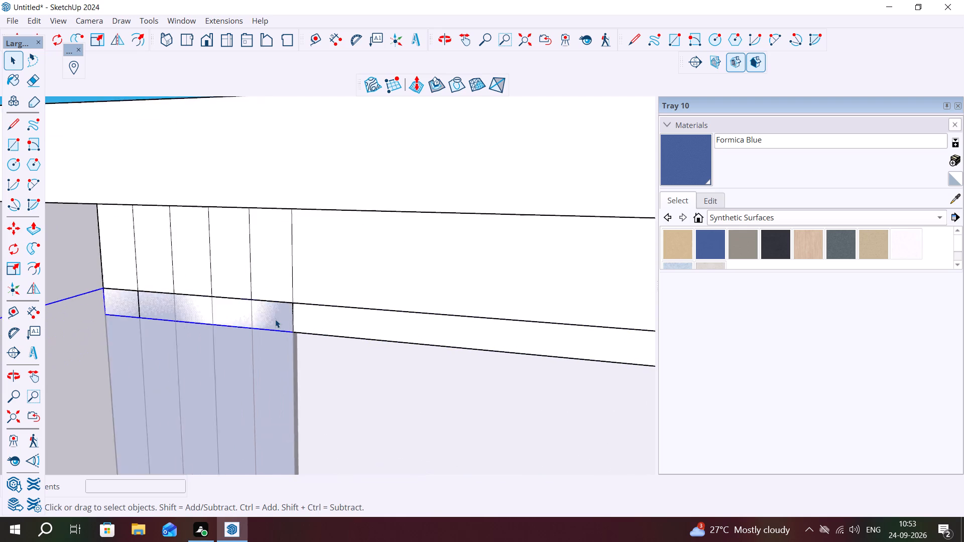
left_click(281, 316)
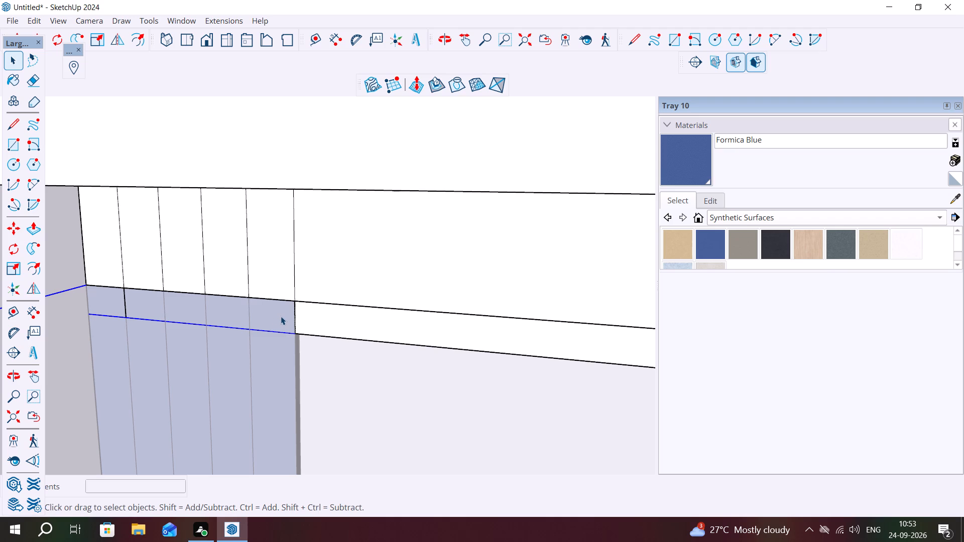
left_click(305, 318)
triple_click(305, 317)
triple_click(305, 316)
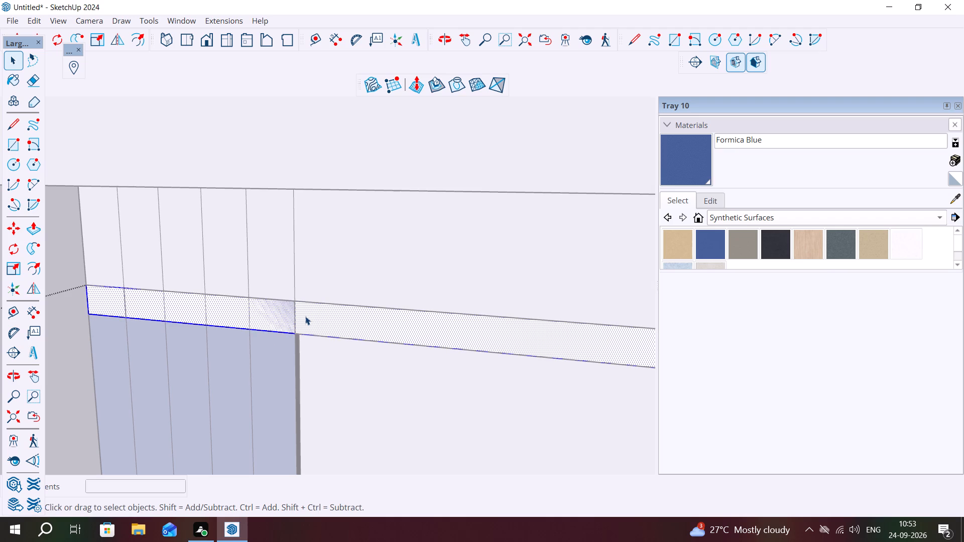
left_click(305, 316)
left_click(283, 282)
left_click(284, 281)
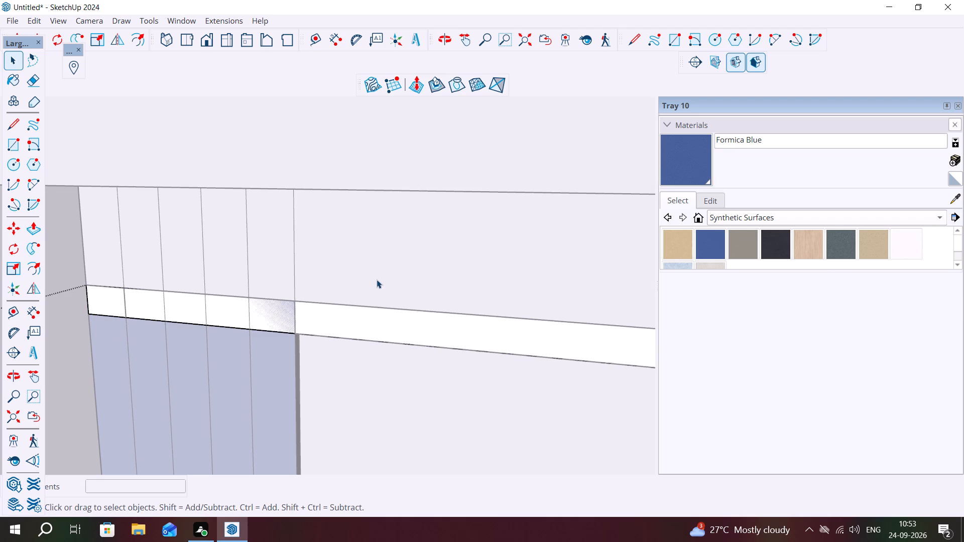
left_click(377, 279)
scroll(162, 330, "down", 6)
scroll(245, 343, "down", 2)
key("Escape")
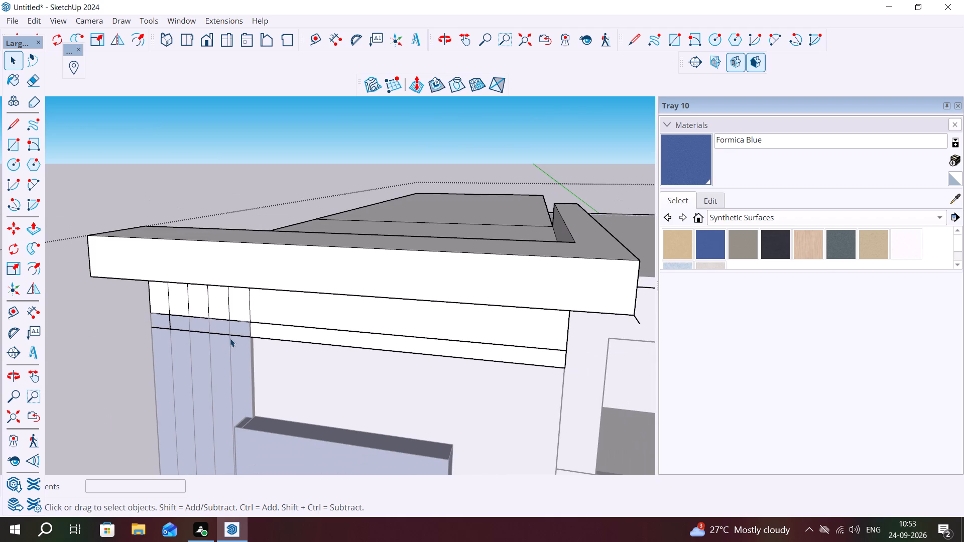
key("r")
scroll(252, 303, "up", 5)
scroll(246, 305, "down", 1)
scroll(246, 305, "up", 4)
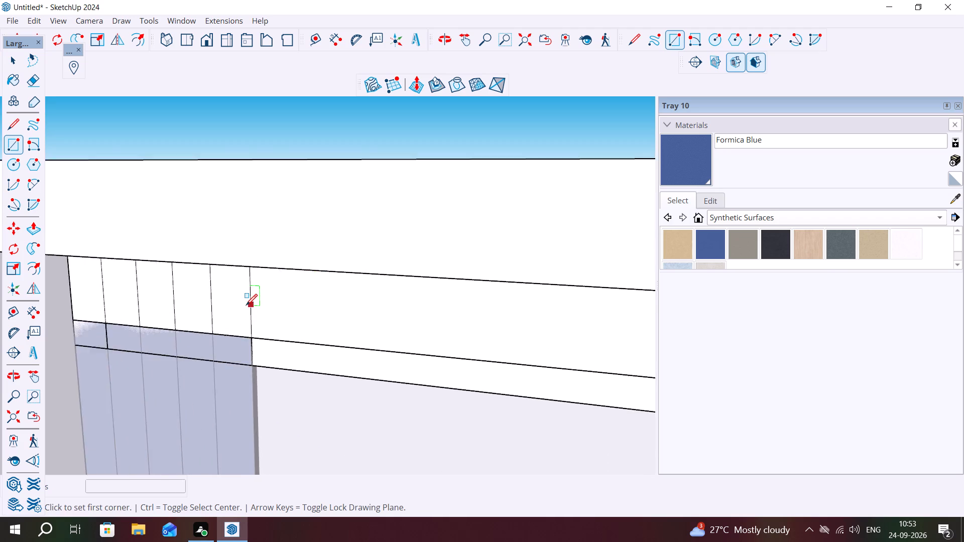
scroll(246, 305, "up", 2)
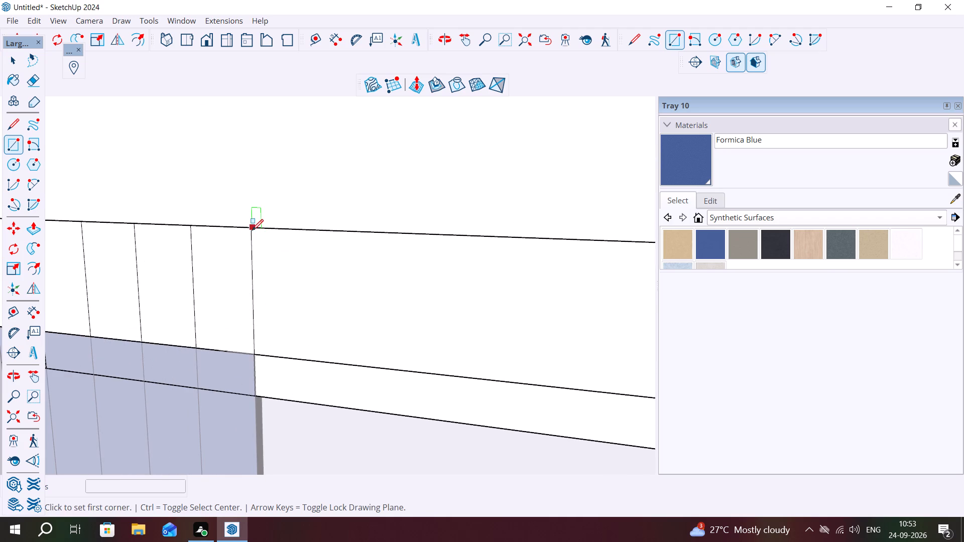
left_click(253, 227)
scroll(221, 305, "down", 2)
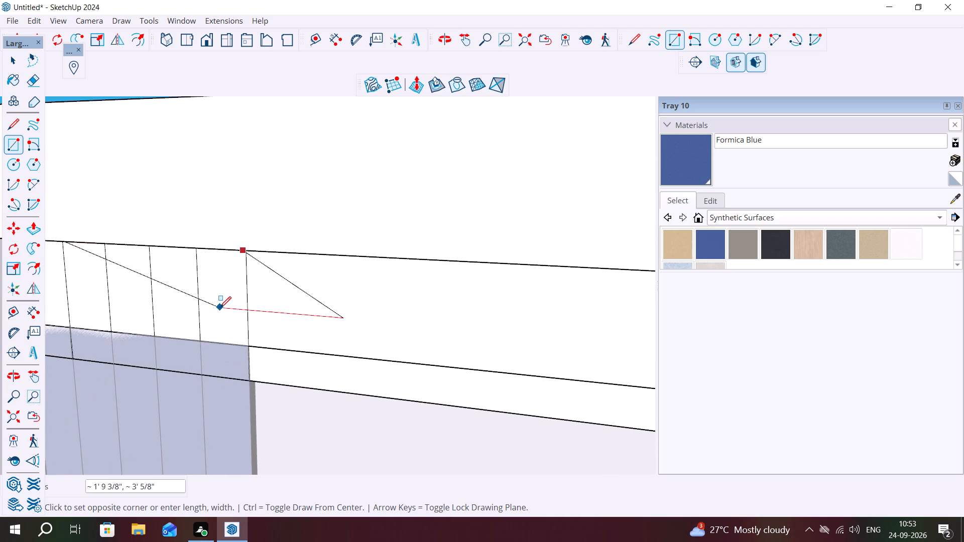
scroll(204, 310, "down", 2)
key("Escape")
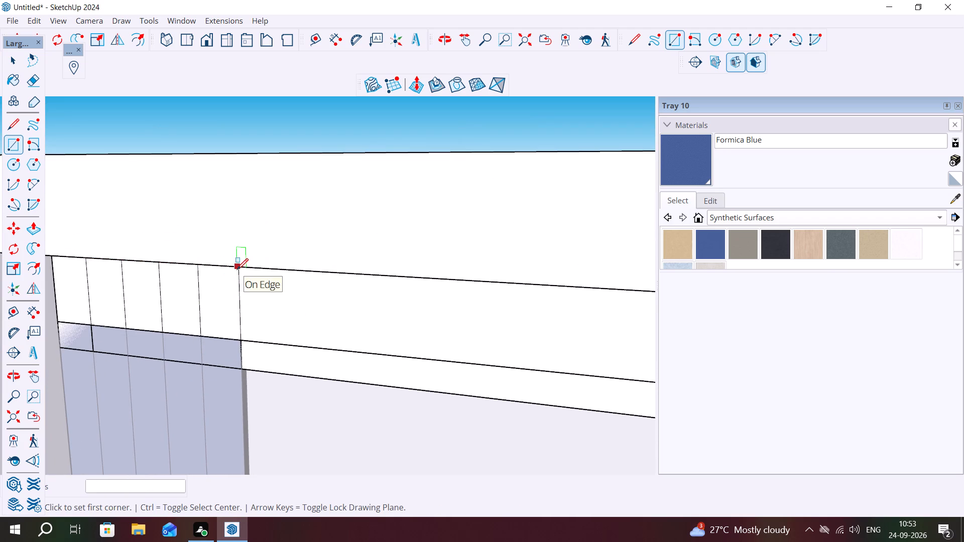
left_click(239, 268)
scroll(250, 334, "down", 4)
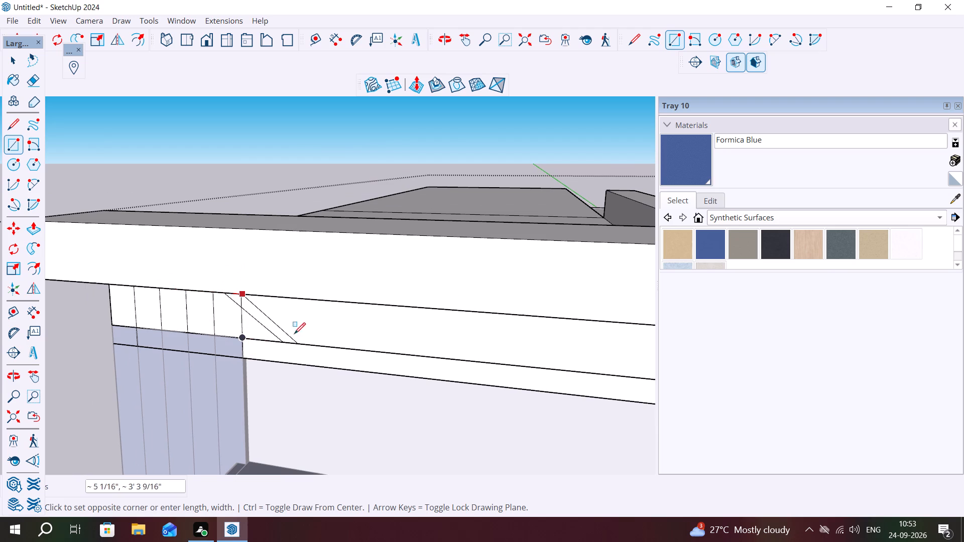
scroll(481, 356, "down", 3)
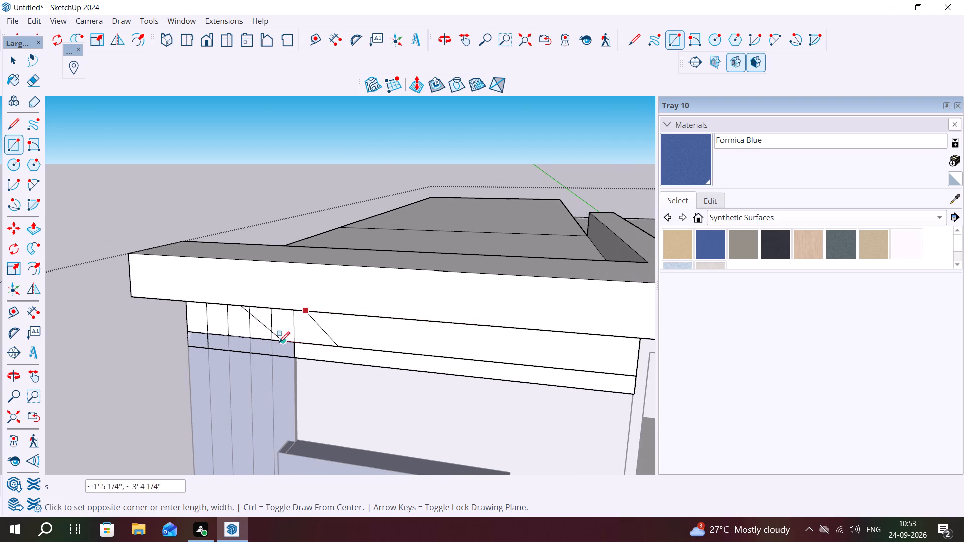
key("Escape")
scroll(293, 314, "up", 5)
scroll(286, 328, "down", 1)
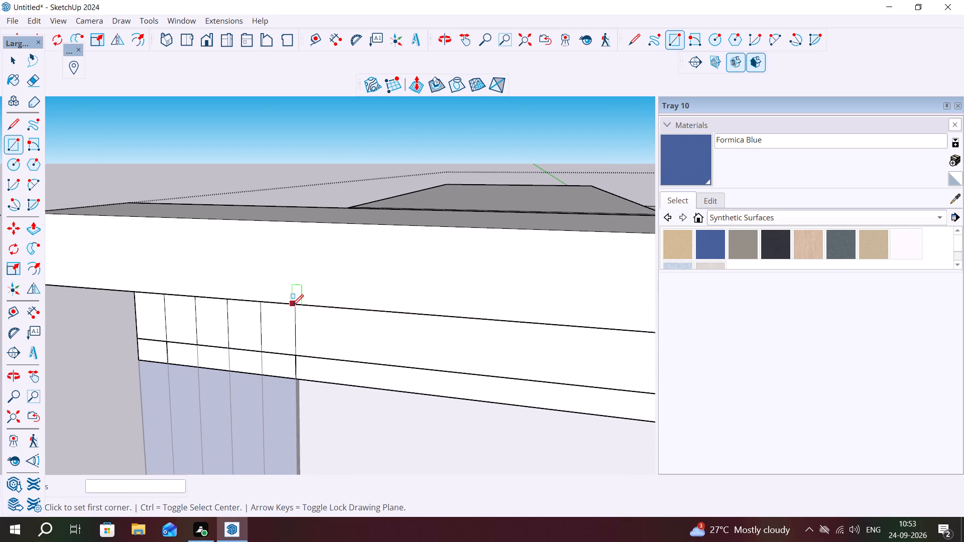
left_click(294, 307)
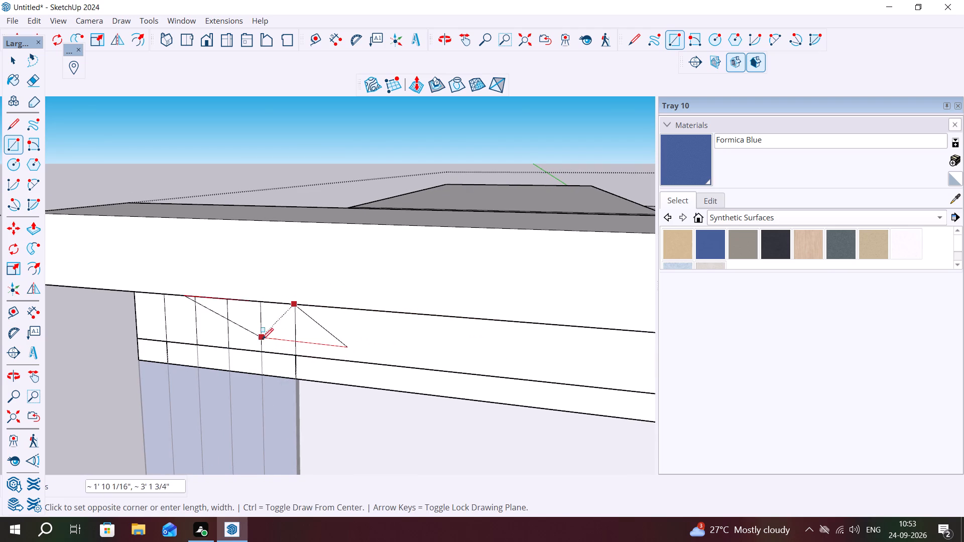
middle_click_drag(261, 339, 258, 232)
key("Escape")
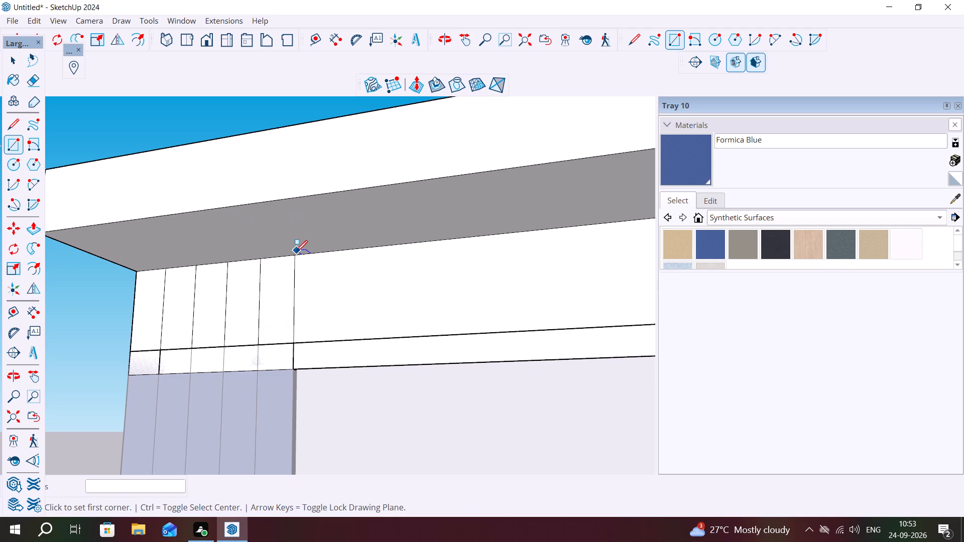
Draw a rectangle on the upper wall band under the roof overhang, from the last blue panel division to the band's far end.
left_click_drag(295, 253, 292, 261)
scroll(294, 313, "down", 9)
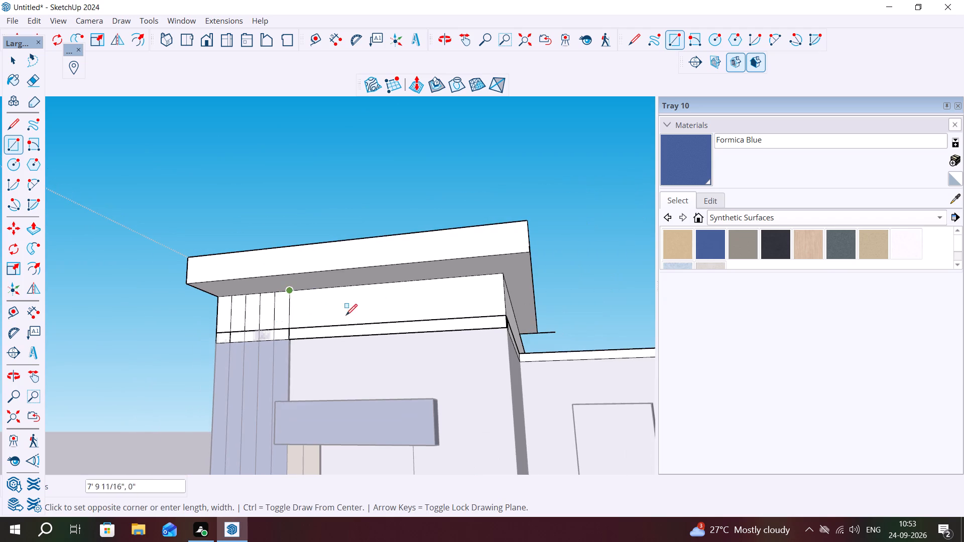
left_click(503, 314)
key("space")
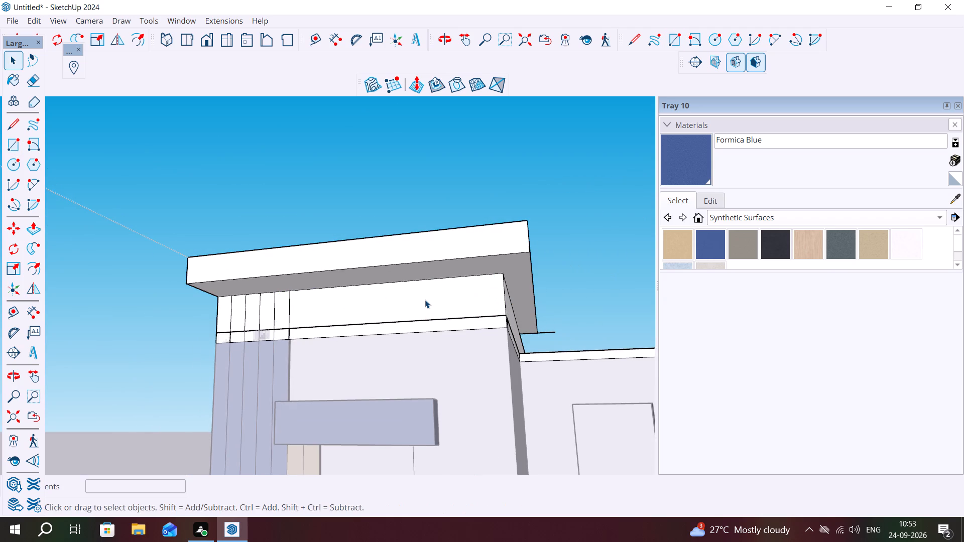
Push the upper wall band face beside the panel divisions inward by 2", twice in succession.
left_click(425, 300)
key("p")
left_click(421, 301)
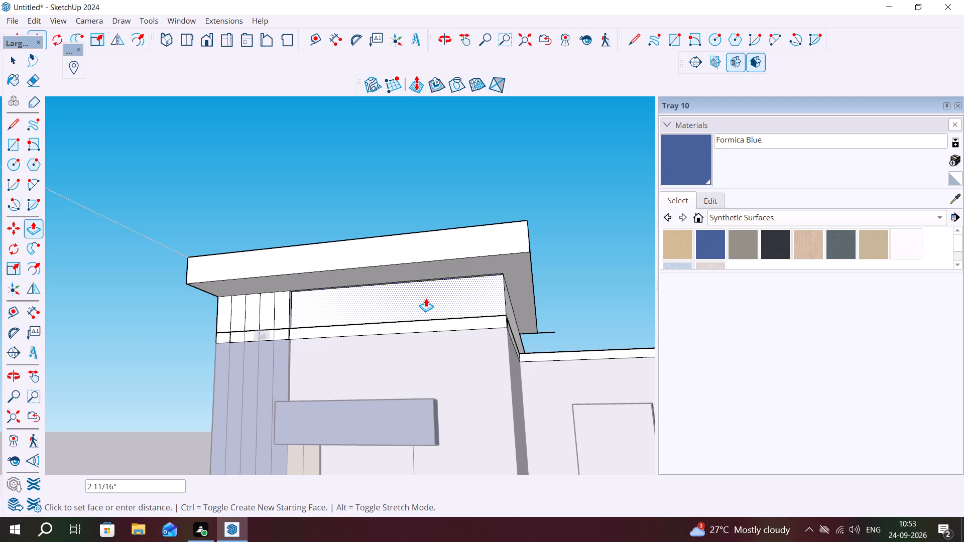
key("2")
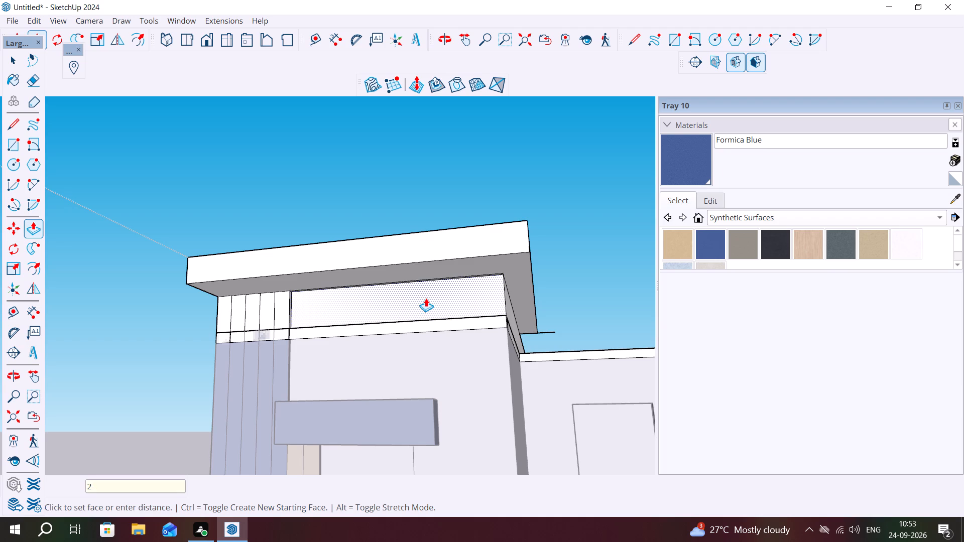
key("shift+quotedbl")
key("Return")
left_click(426, 298)
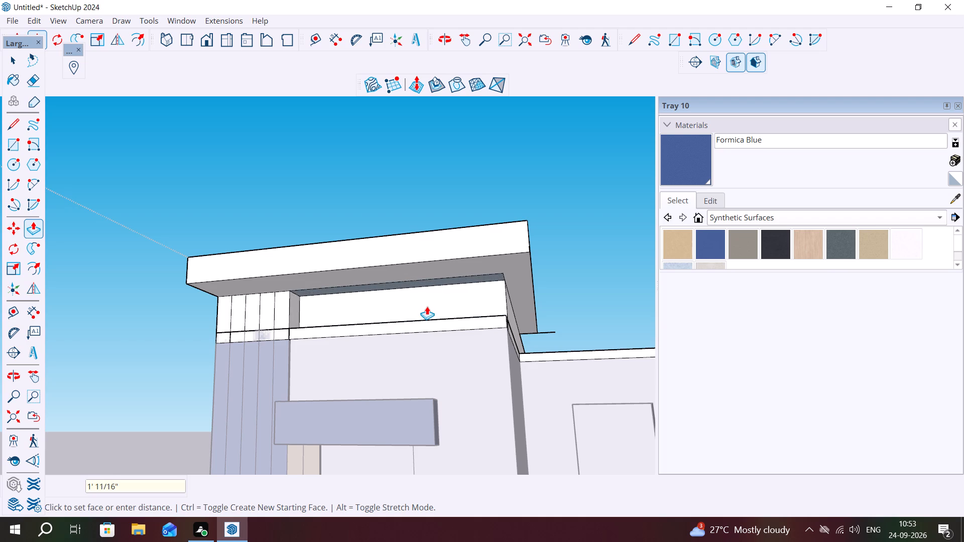
key("2")
key("shift+quotedbl")
key("Return")
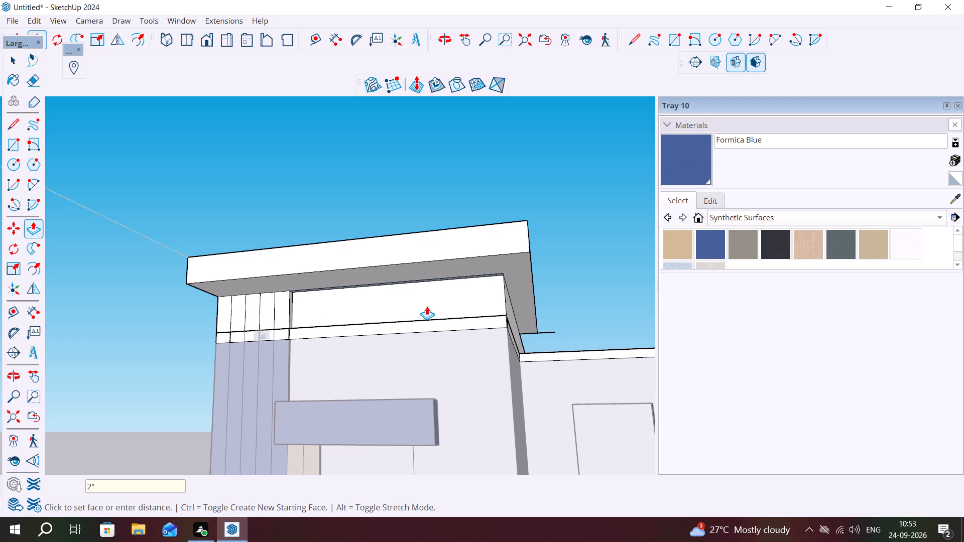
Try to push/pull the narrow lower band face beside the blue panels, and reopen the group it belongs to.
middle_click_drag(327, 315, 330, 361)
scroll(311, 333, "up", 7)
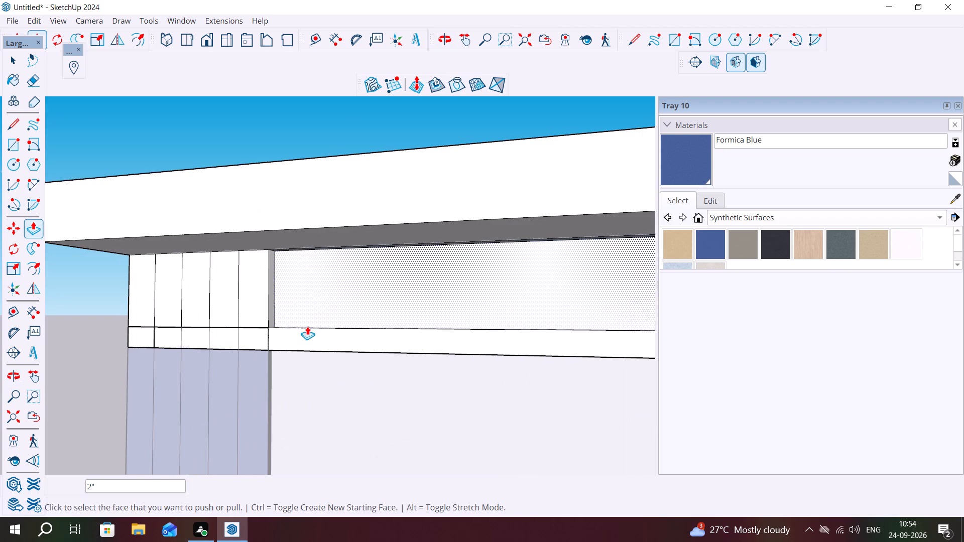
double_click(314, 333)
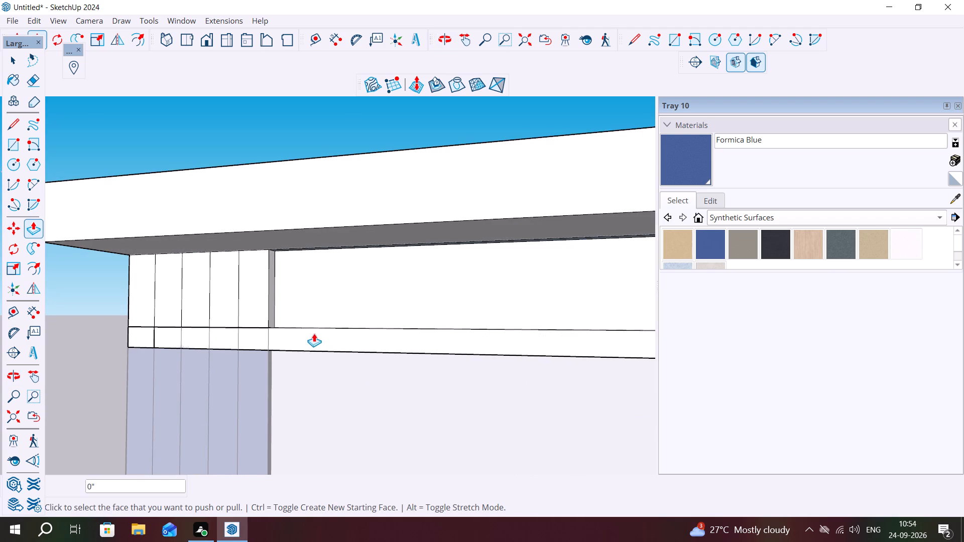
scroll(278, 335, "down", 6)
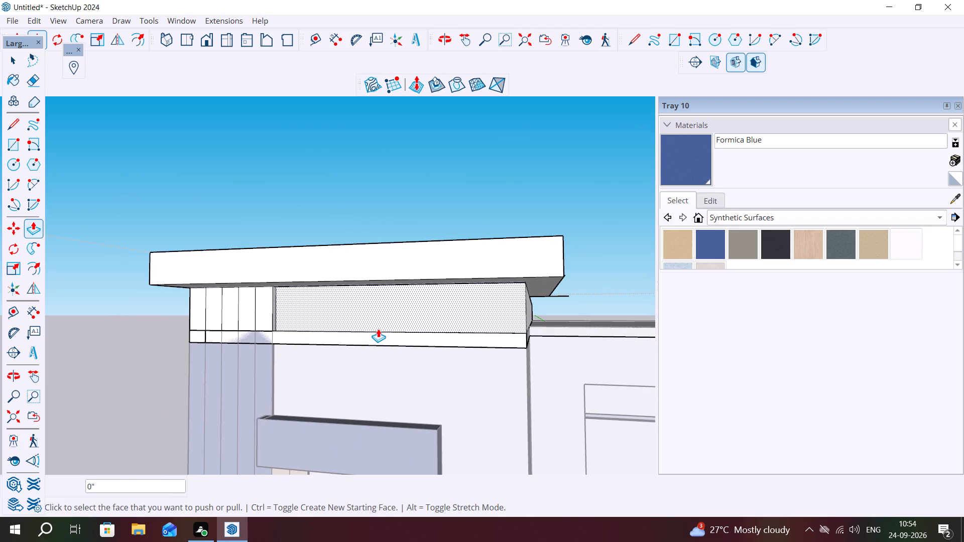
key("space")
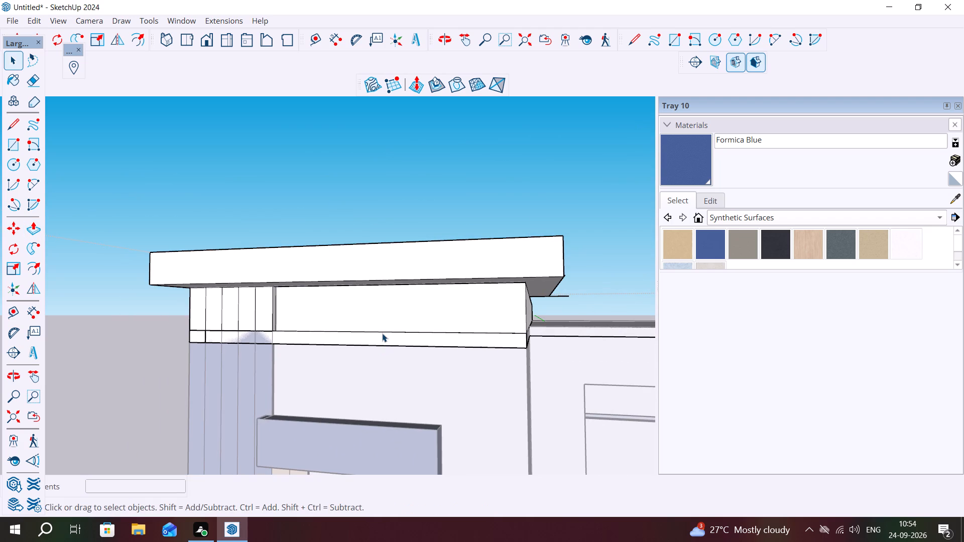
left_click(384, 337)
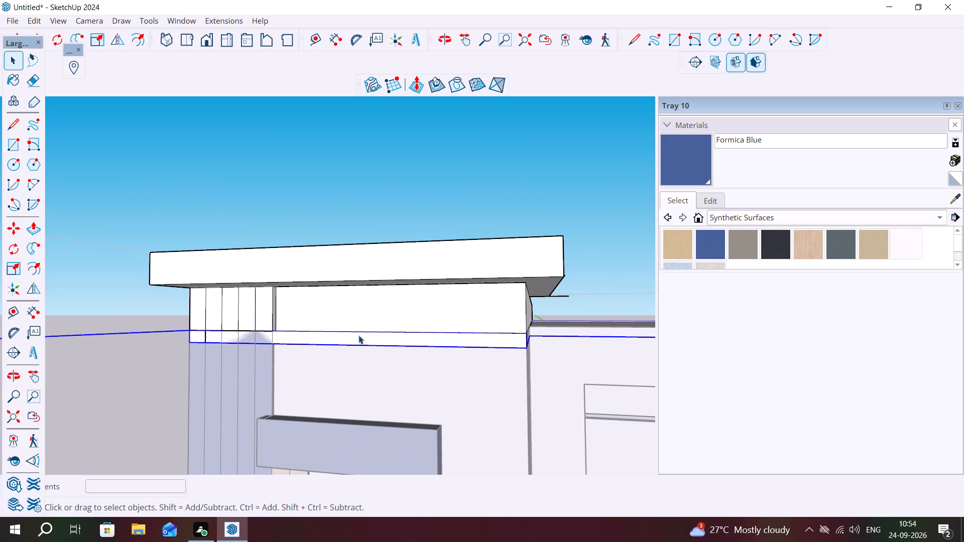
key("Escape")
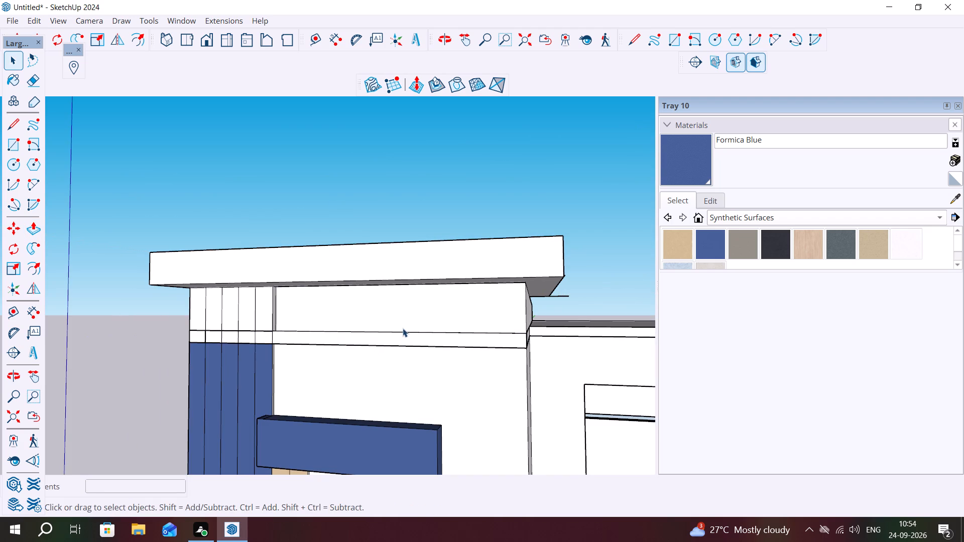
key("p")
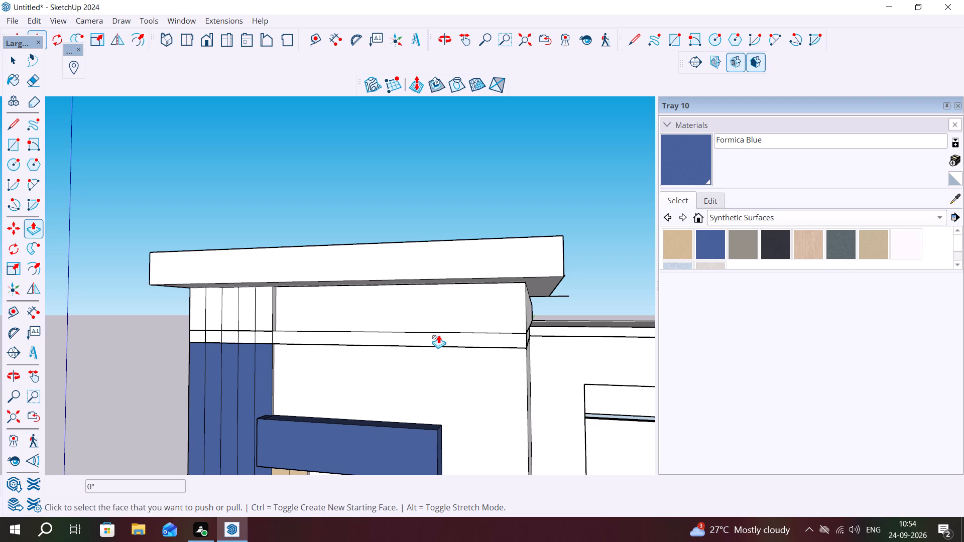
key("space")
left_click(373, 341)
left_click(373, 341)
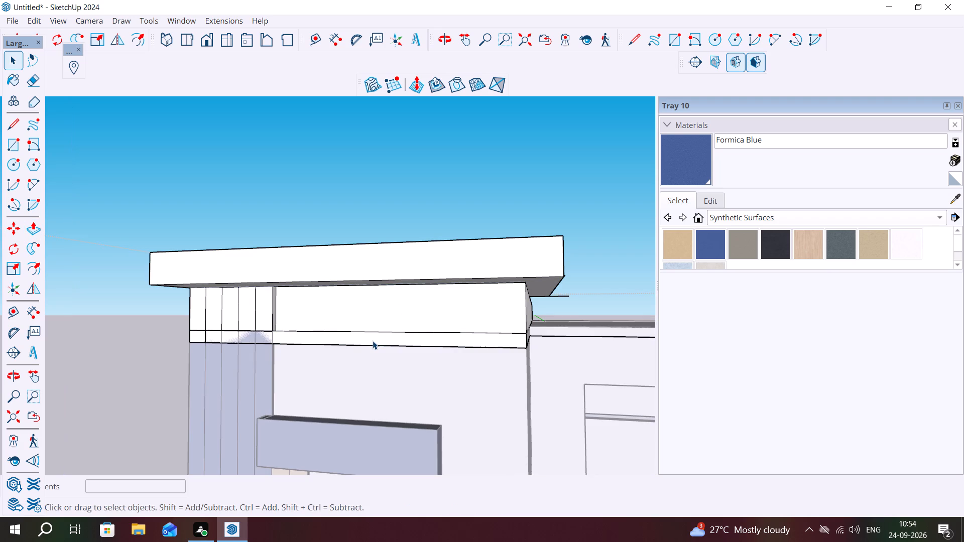
Draw a 6" high rectangle on the narrow lower band, from the last blue panel division to the band's far end.
key("r")
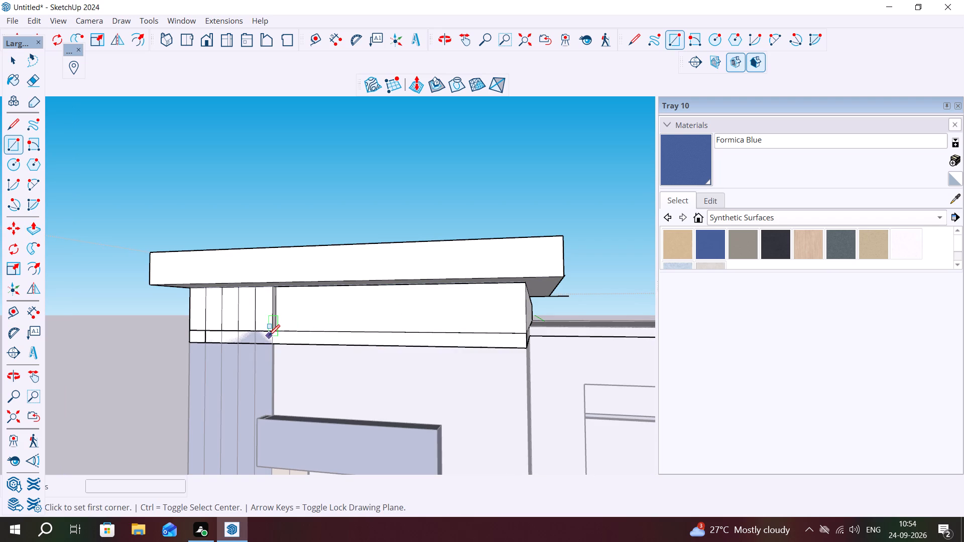
left_click(271, 332)
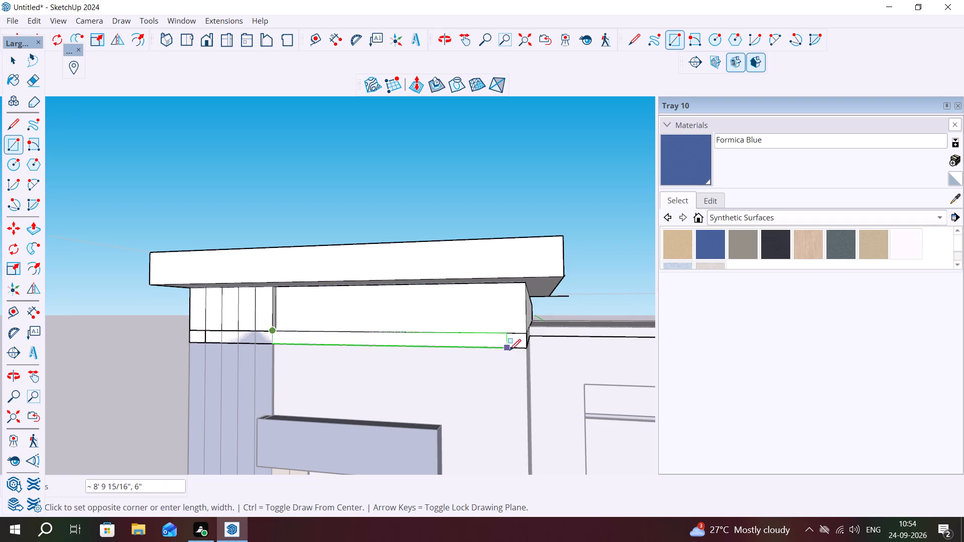
left_click(524, 347)
key("space")
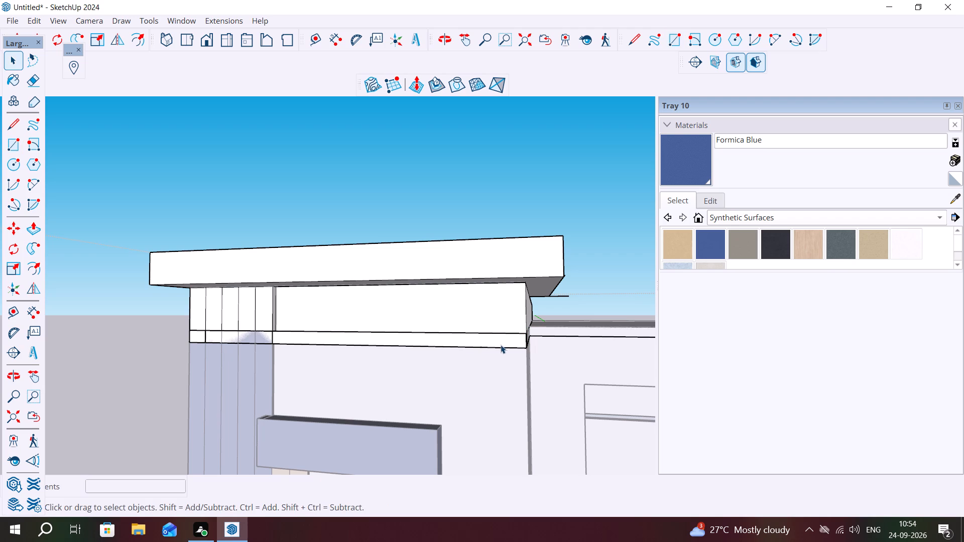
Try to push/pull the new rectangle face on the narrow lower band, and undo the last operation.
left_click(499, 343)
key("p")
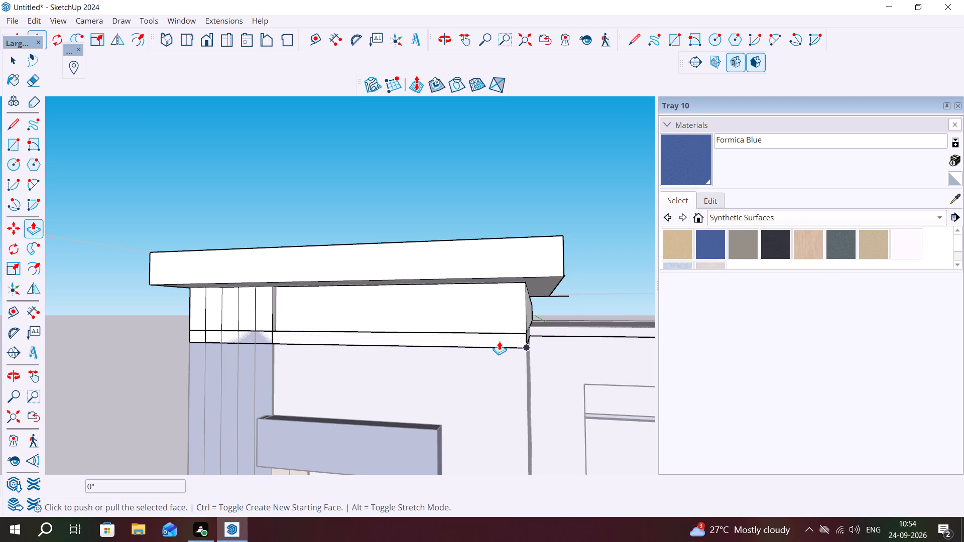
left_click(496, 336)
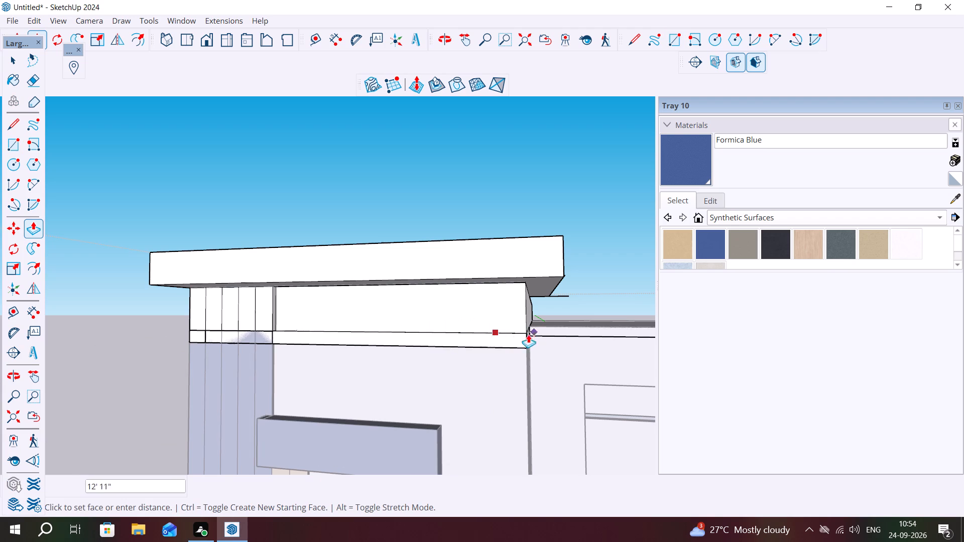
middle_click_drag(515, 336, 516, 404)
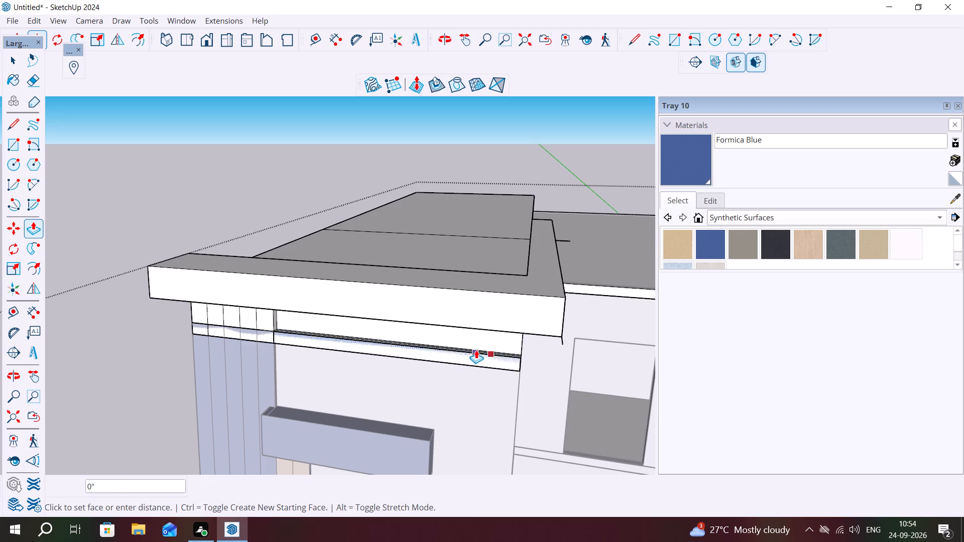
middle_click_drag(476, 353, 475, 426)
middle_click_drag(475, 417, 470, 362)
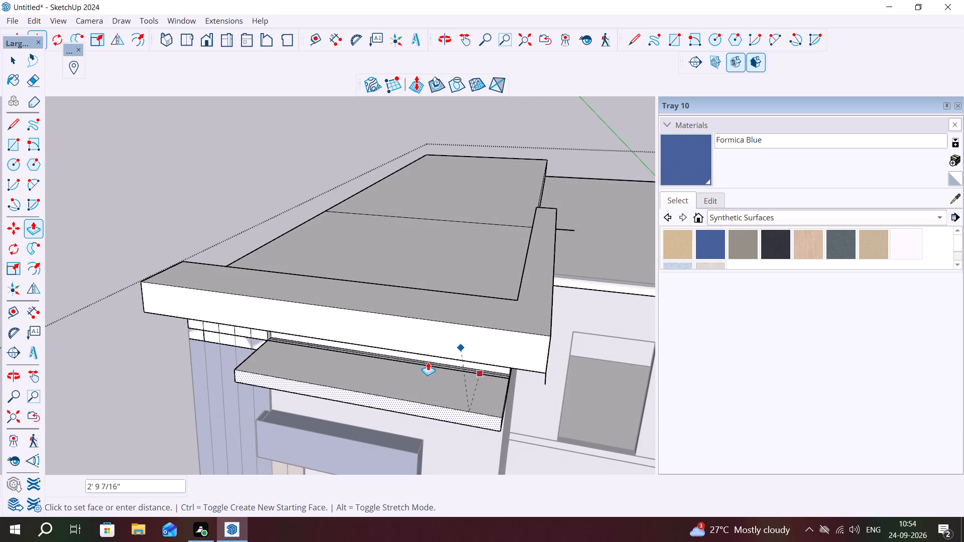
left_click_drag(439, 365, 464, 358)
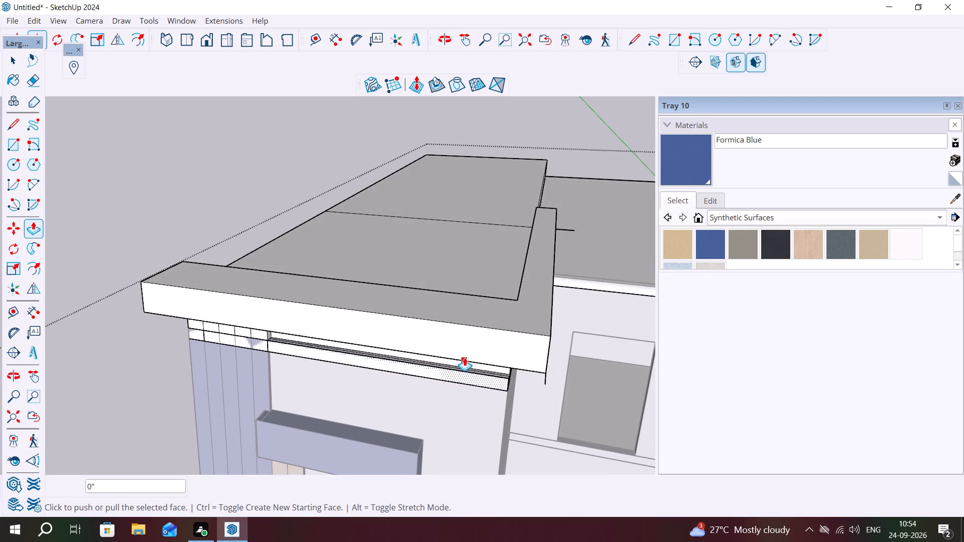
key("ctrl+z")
Push/pull the narrow lower band face beside the blue panels inward by 4", towards the recessed face of the upper band.
middle_click_drag(408, 358, 417, 392)
middle_click_drag(391, 430, 396, 392)
scroll(401, 332, "up", 8)
scroll(439, 341, "down", 1)
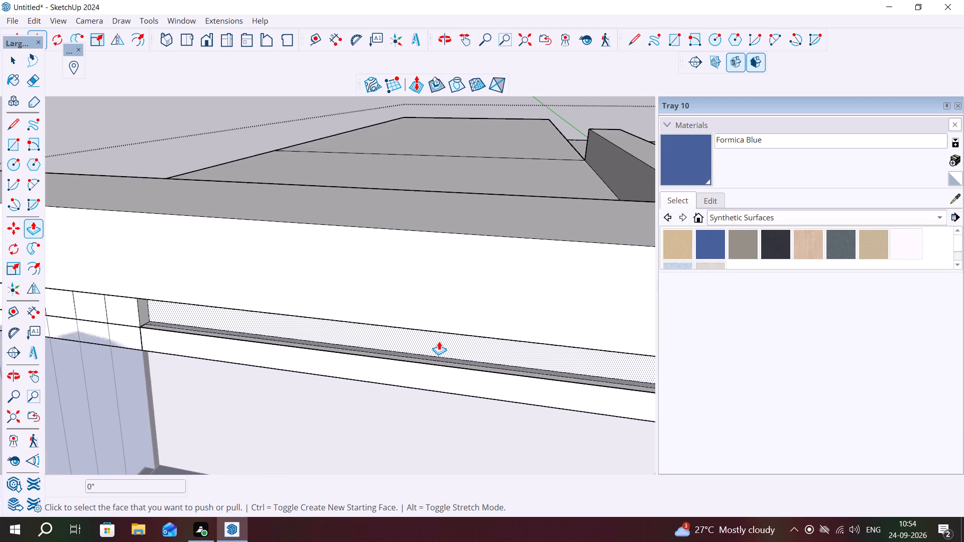
scroll(439, 341, "up", 5)
left_click(367, 370)
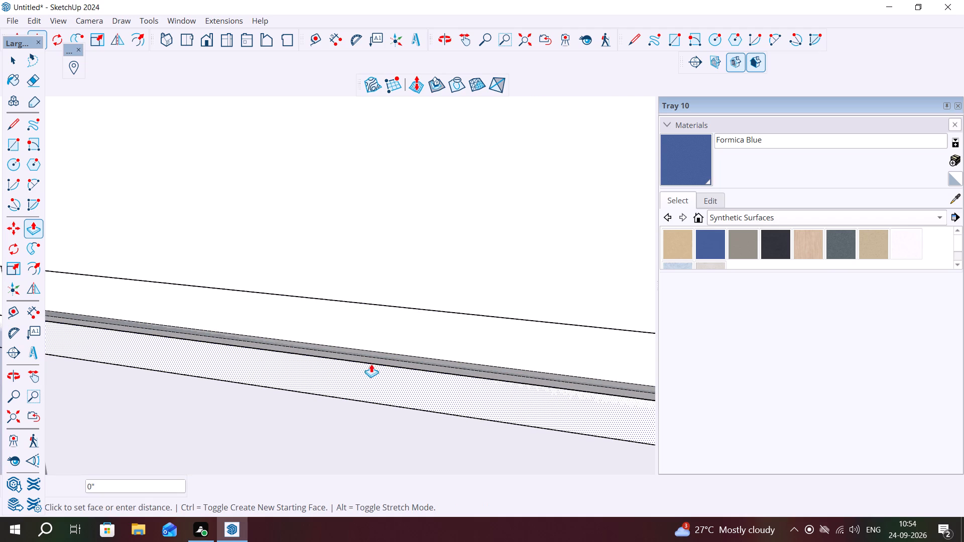
left_click(391, 355)
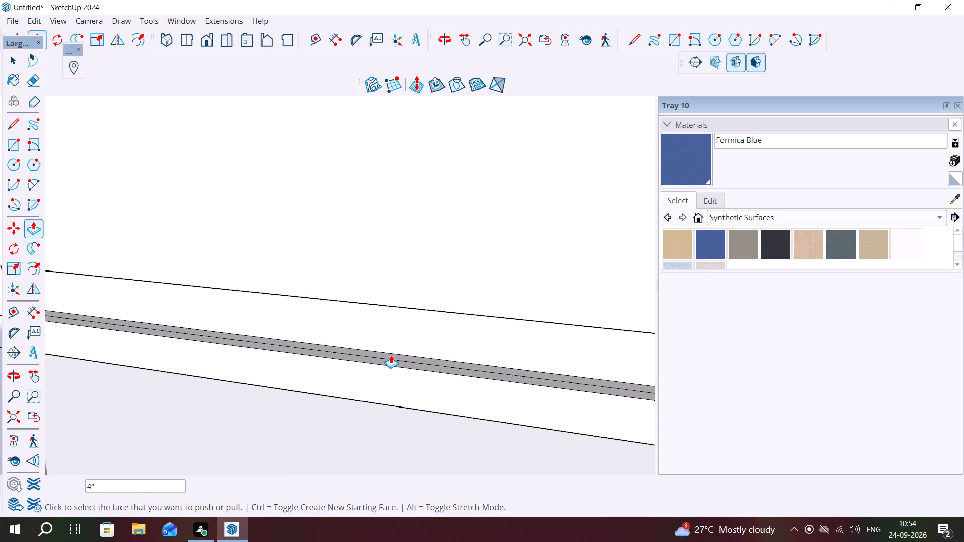
left_click(391, 366)
left_click(403, 361)
left_click_drag(395, 368, 402, 356)
scroll(396, 355, "down", 3)
scroll(394, 360, "up", 1)
scroll(394, 360, "down", 2)
middle_click(318, 373)
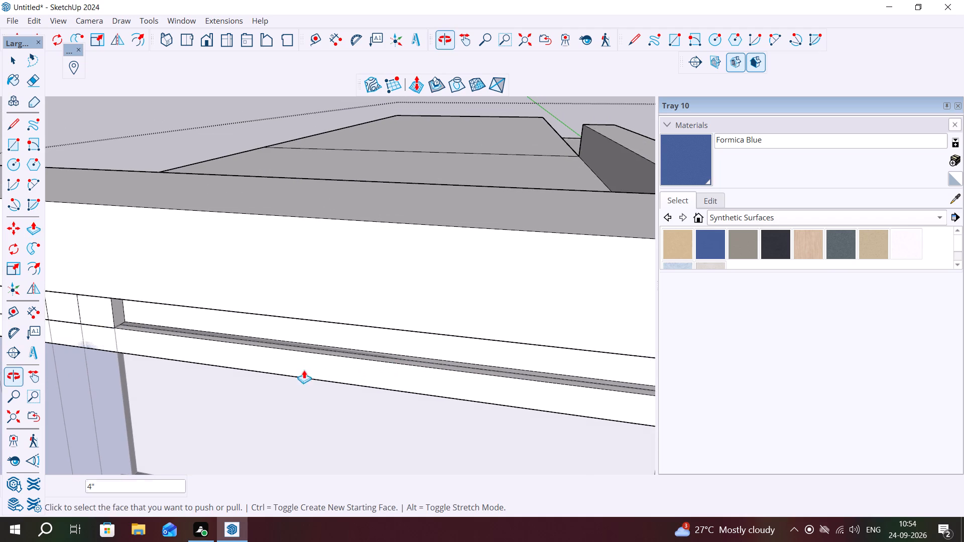
Close the open roof band group and examine the recessed narrow band and the whole facade from a distance.
scroll(160, 364, "down", 6)
key("space")
left_click(258, 364)
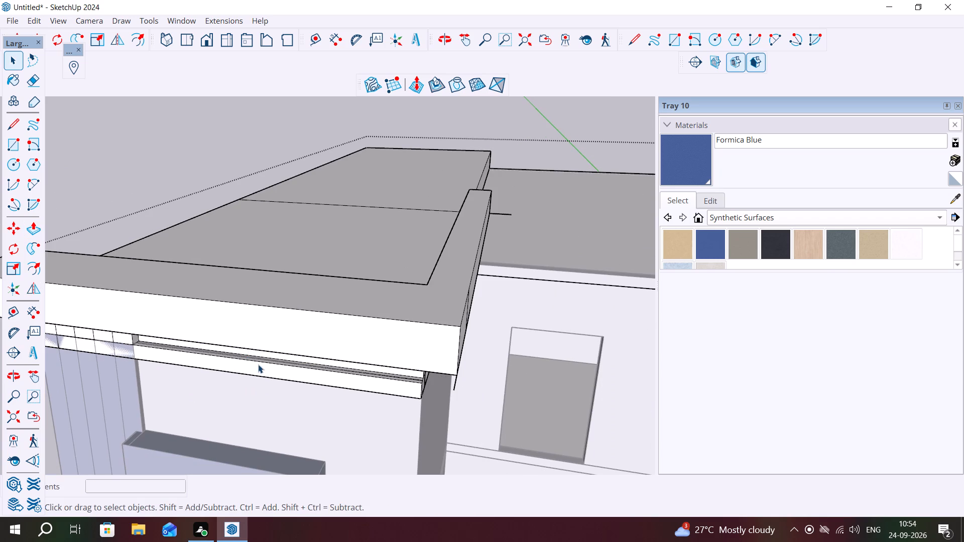
left_click(258, 364)
double_click(259, 363)
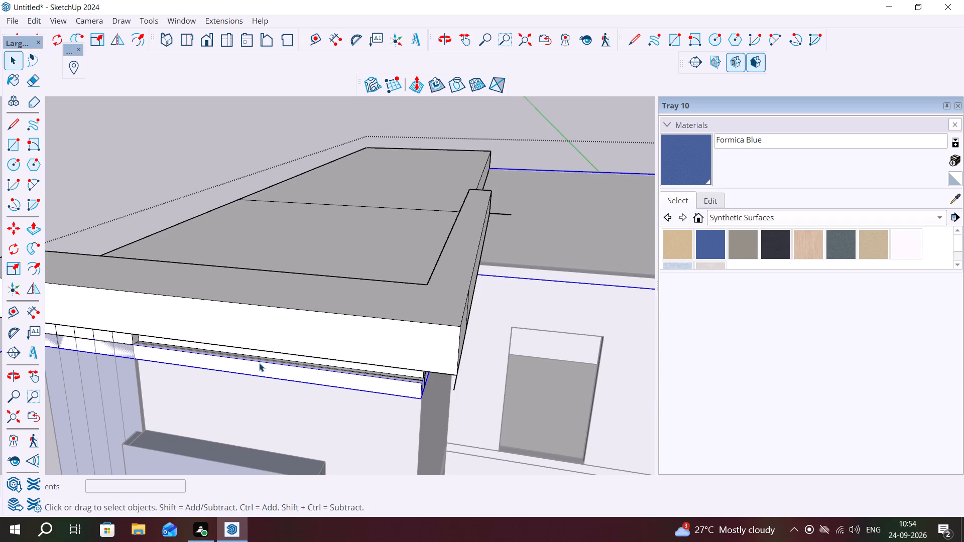
left_click(354, 347)
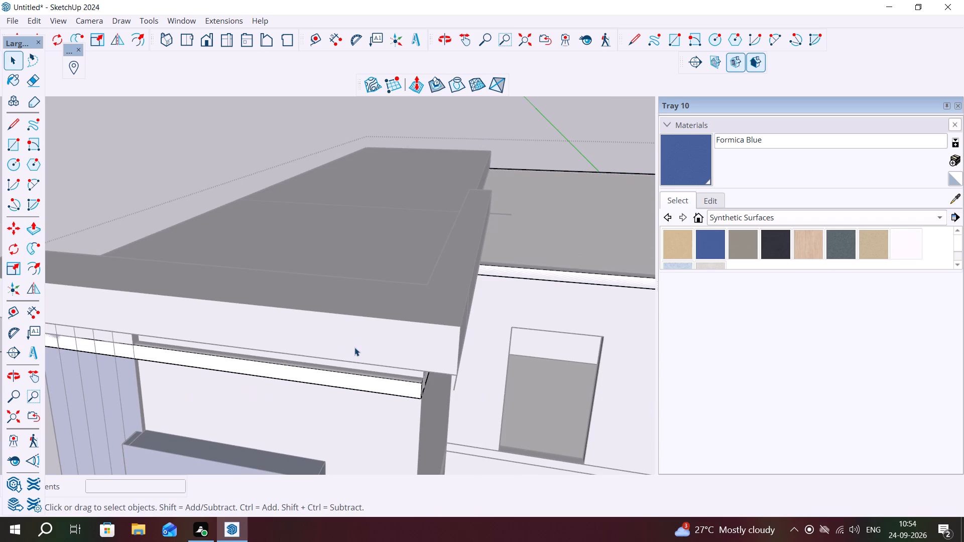
key("Escape")
left_click(486, 392)
scroll(255, 402, "down", 7)
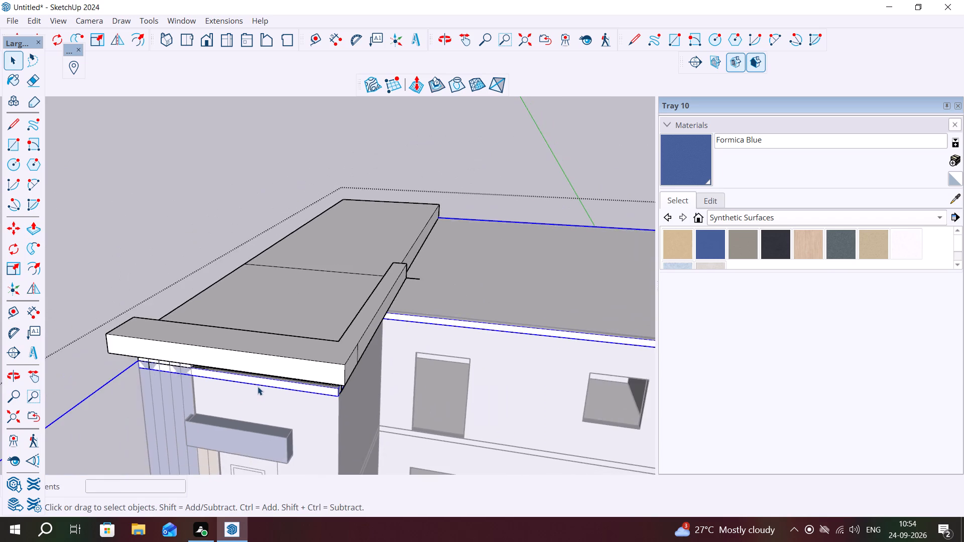
middle_click_drag(258, 386, 309, 323)
scroll(462, 382, "down", 9)
scroll(372, 519, "up", 1)
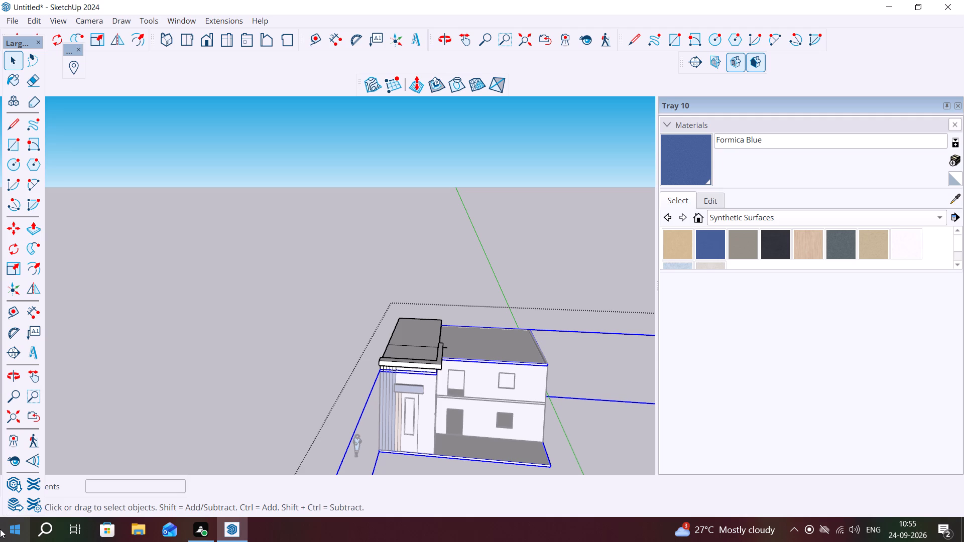
key("Escape")
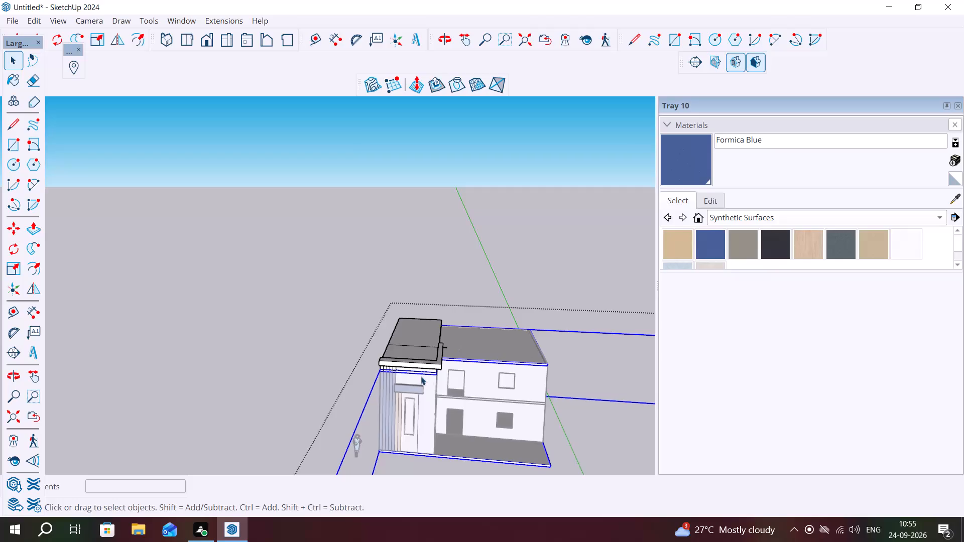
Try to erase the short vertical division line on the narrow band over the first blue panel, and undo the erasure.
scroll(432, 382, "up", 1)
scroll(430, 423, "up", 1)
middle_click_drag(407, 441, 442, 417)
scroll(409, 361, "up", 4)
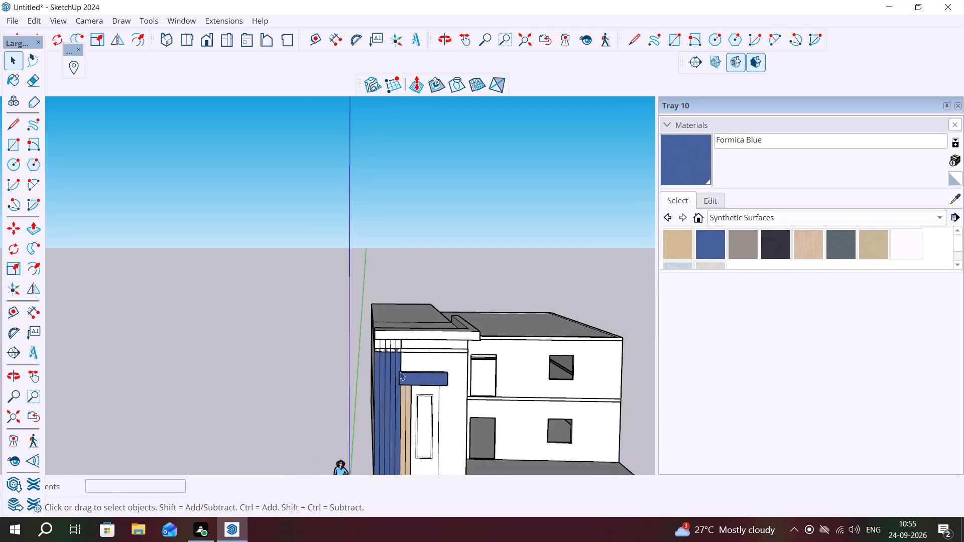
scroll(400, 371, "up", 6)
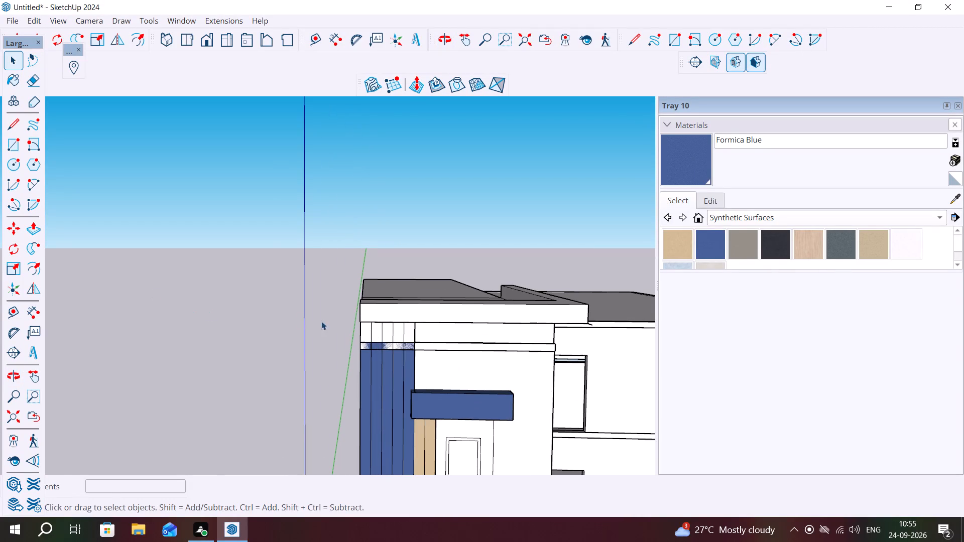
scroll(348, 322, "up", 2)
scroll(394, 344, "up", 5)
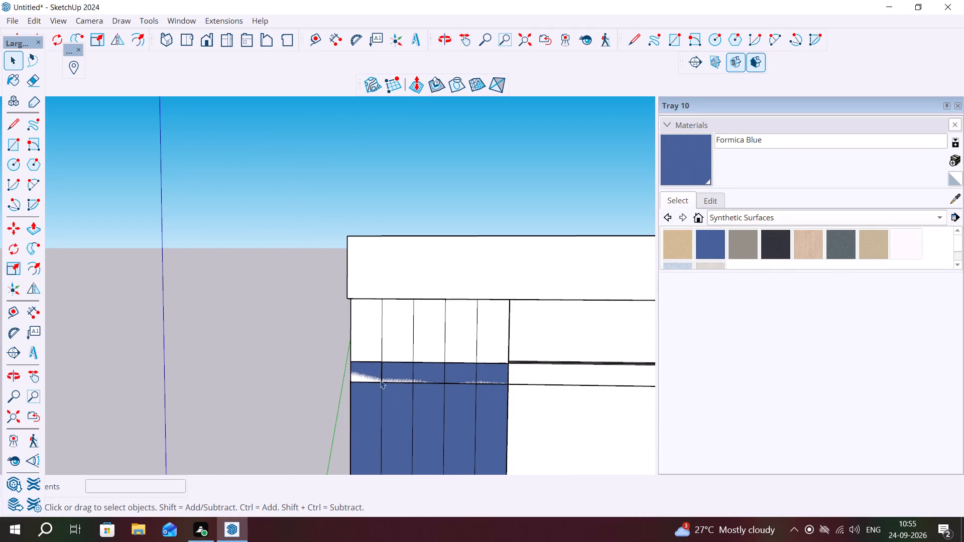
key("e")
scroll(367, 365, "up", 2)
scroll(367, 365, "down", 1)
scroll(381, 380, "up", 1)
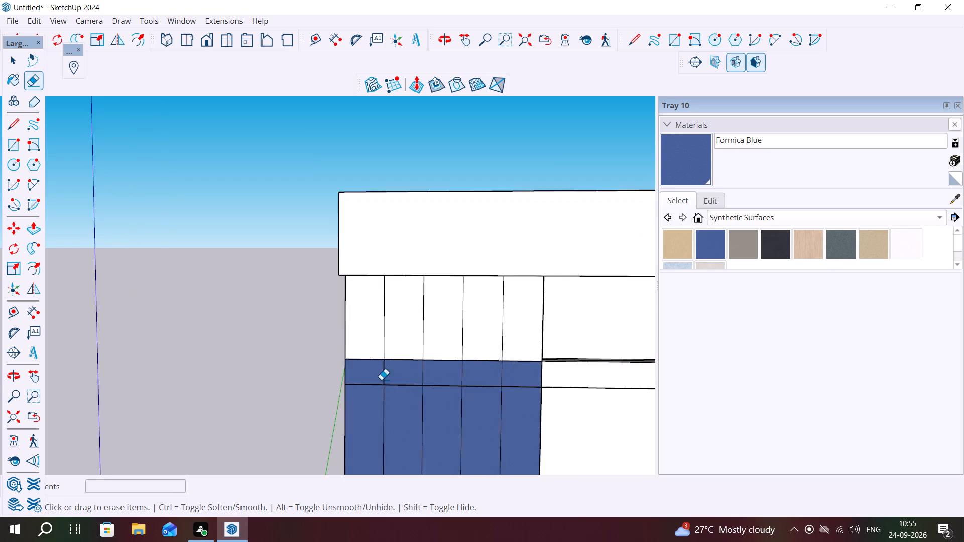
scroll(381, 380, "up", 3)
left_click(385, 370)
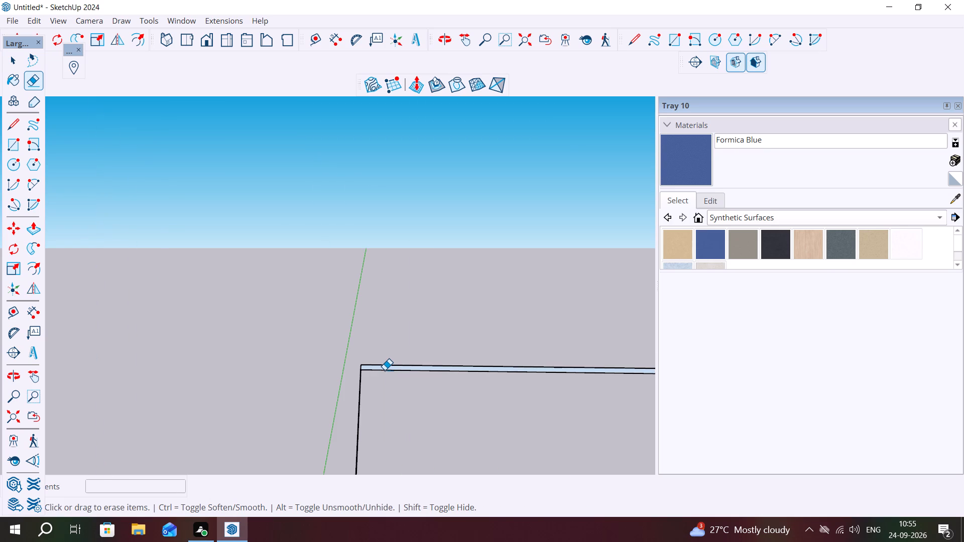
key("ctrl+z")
Open the narrow band's group and delete its front face and lower edge running across the tops of the blue panels.
key("space")
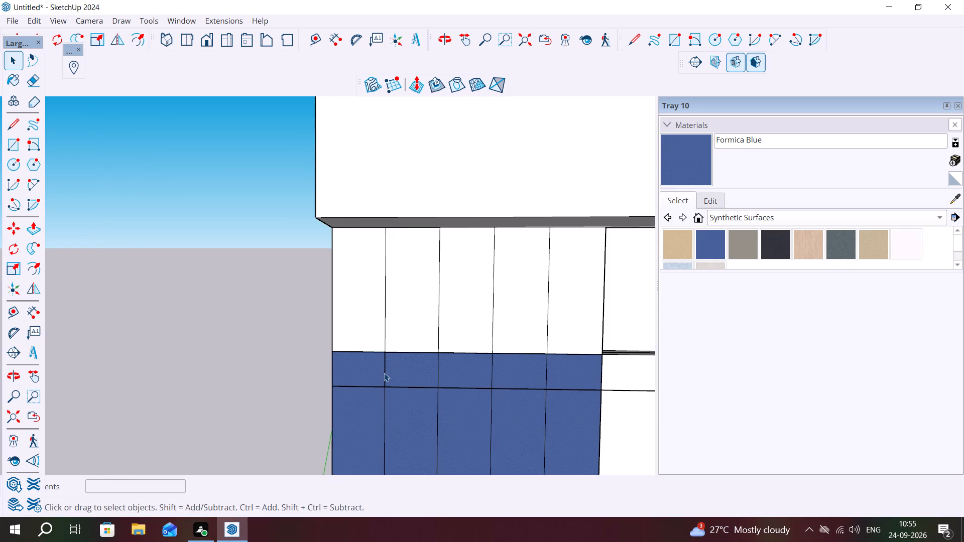
left_click(384, 373)
triple_click(384, 373)
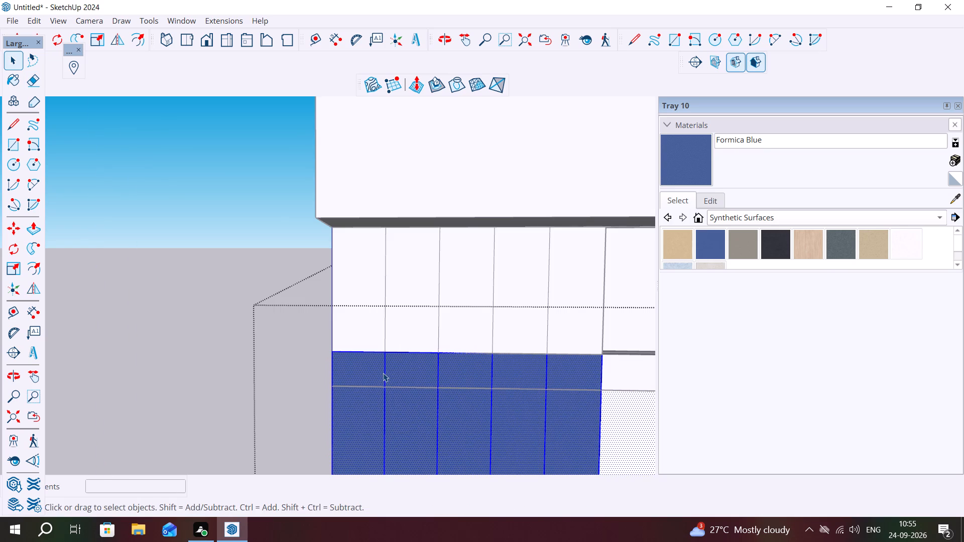
left_click(382, 369)
left_click(382, 367)
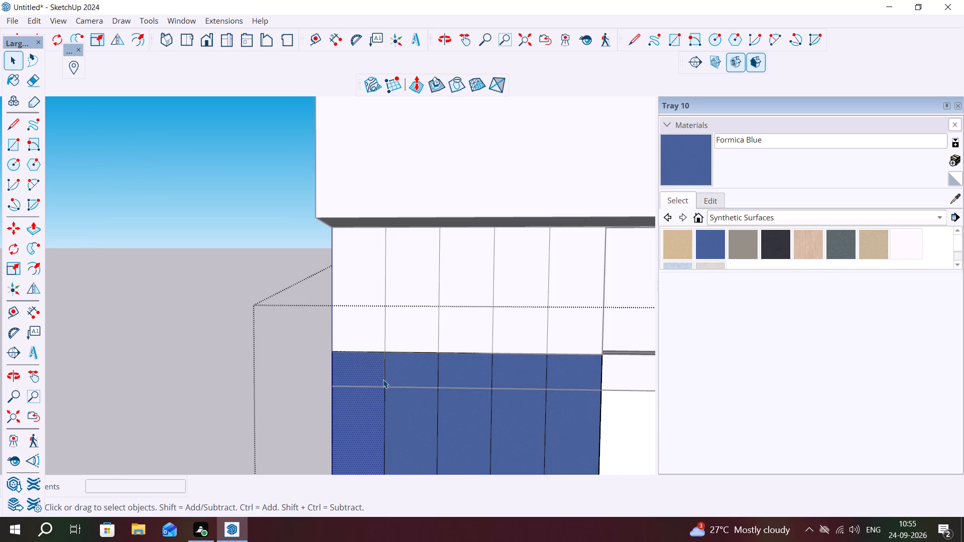
double_click(383, 379)
left_click(380, 383)
triple_click(379, 384)
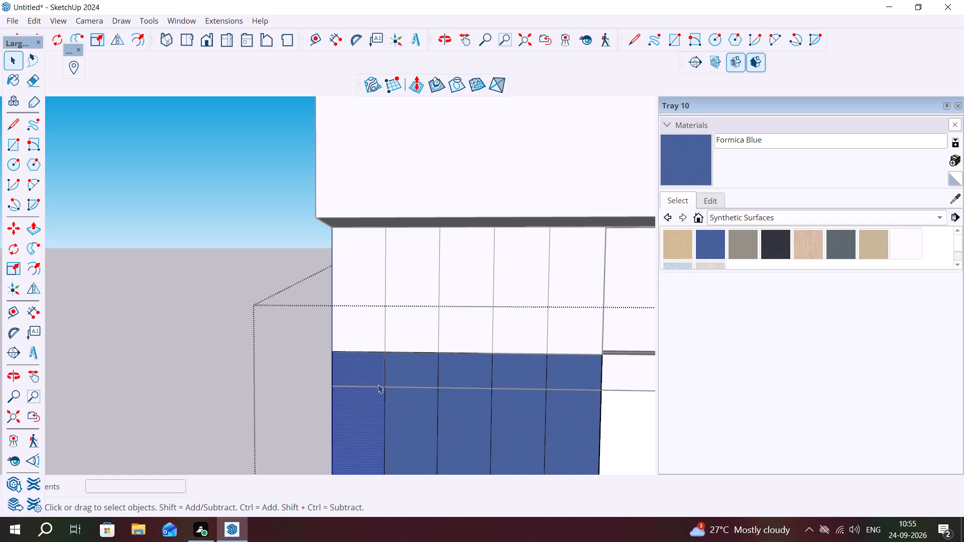
left_click(376, 386)
double_click(376, 386)
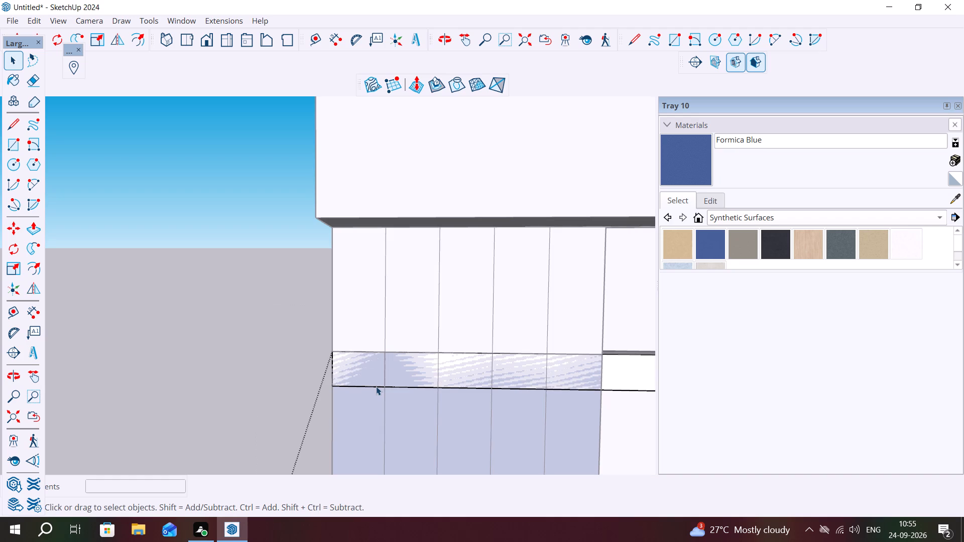
left_click(376, 386)
left_click(376, 386)
scroll(383, 386, "down", 2)
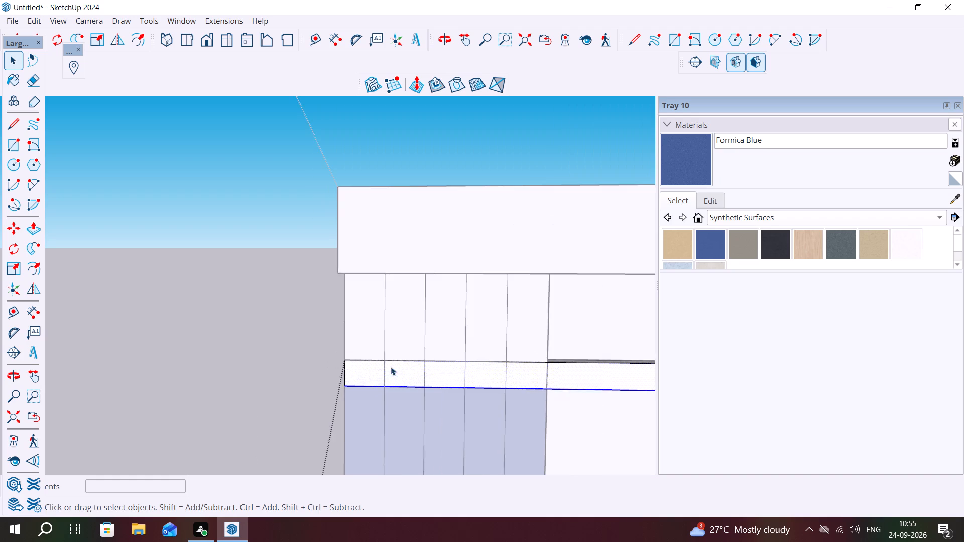
scroll(391, 367, "down", 2)
scroll(391, 367, "up", 1)
scroll(391, 367, "down", 1)
scroll(391, 364, "up", 1)
scroll(391, 359, "down", 17)
middle_click_drag(558, 393, 550, 393)
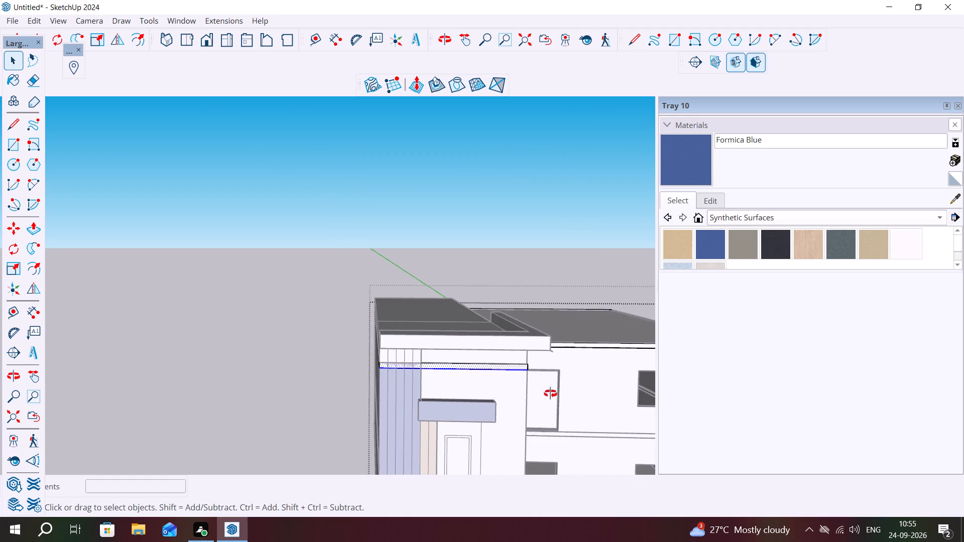
middle_click_drag(550, 393, 569, 386)
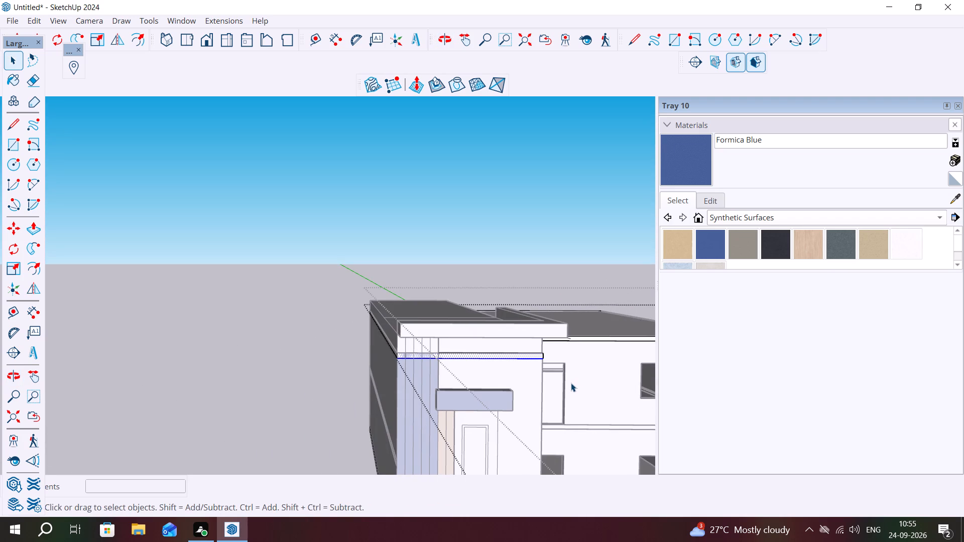
key("Delete")
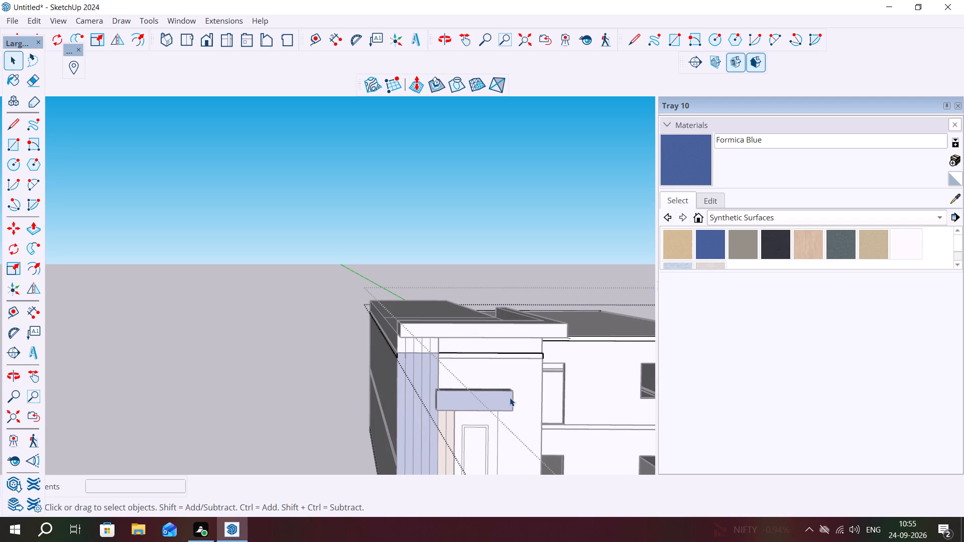
Delete the remaining upper front edge of the narrow band beside the blue panels.
scroll(468, 351, "up", 5)
left_click(460, 353)
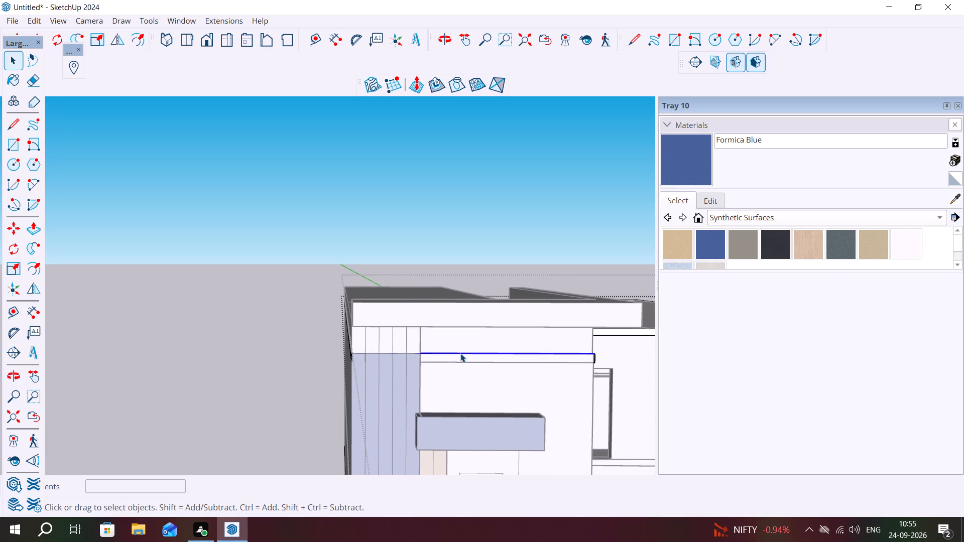
key("Delete")
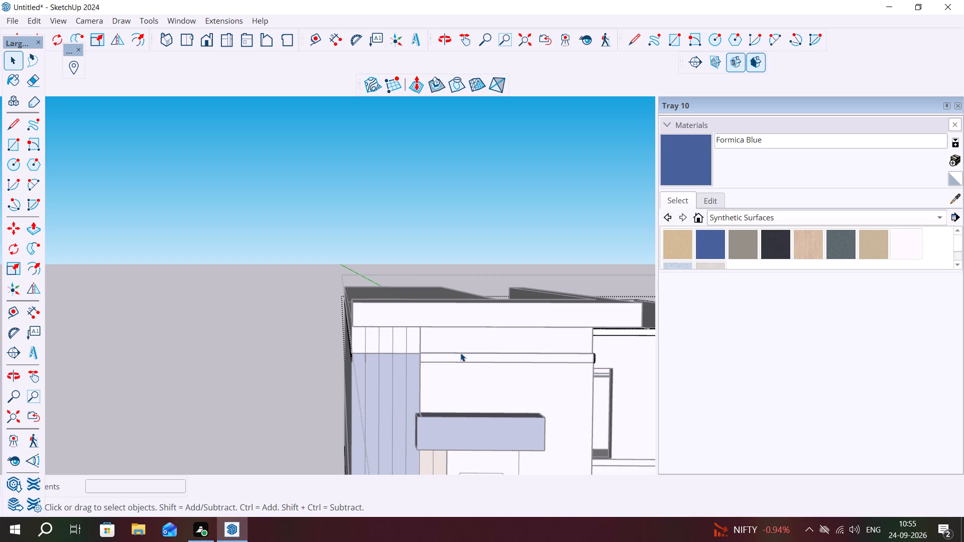
left_click(460, 353)
Open the blue panels' group and delete the top edges of the first two panels below the white strips.
left_click(400, 353)
triple_click(400, 353)
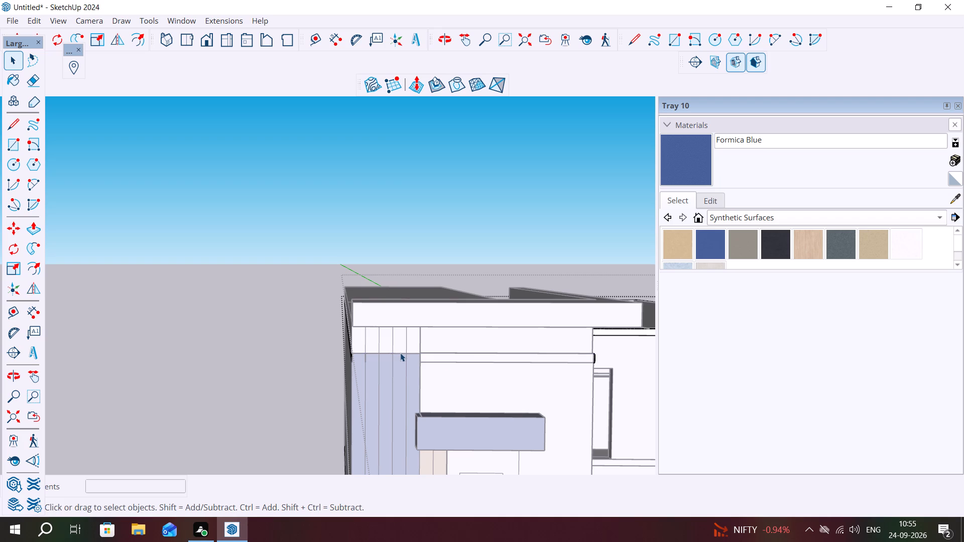
double_click(400, 353)
left_click(135, 343)
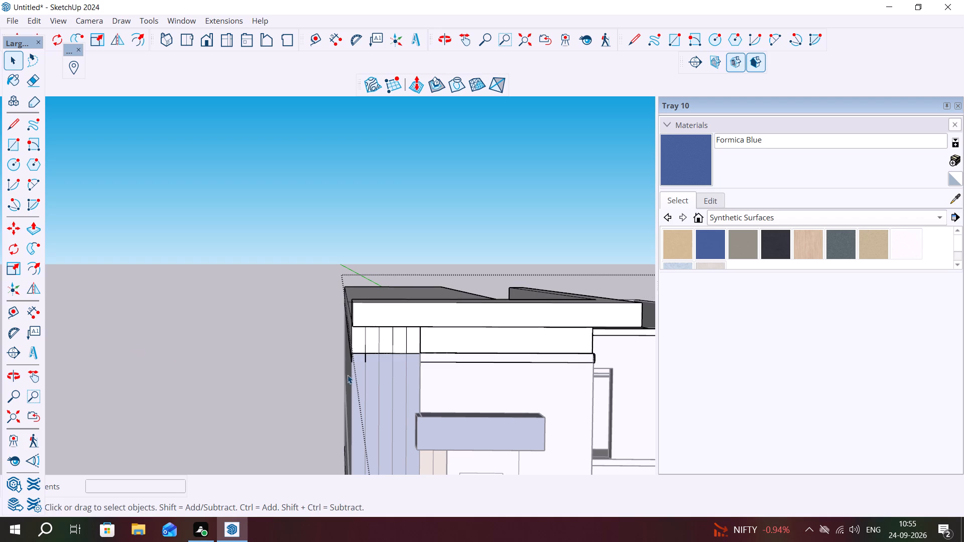
left_click(416, 390)
scroll(365, 356, "up", 6)
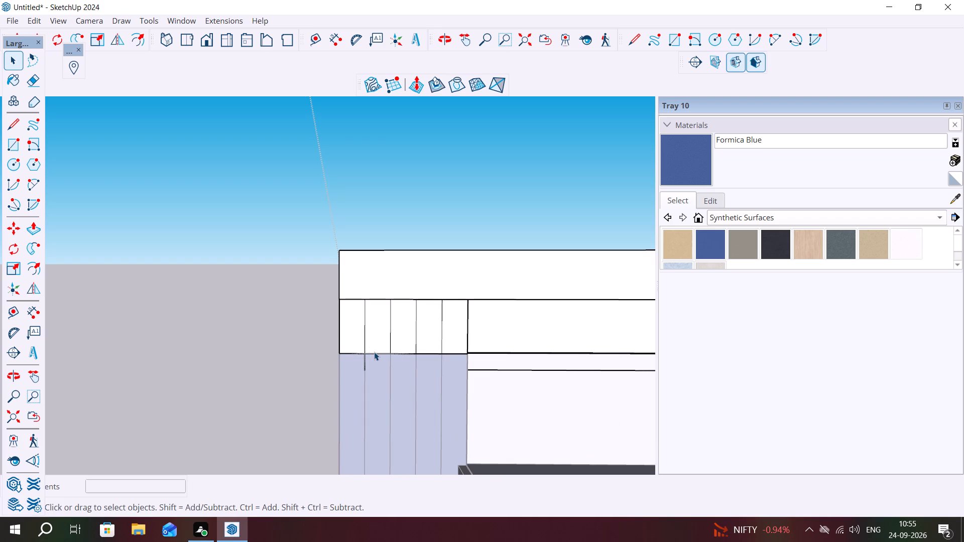
double_click(374, 352)
left_click(354, 354)
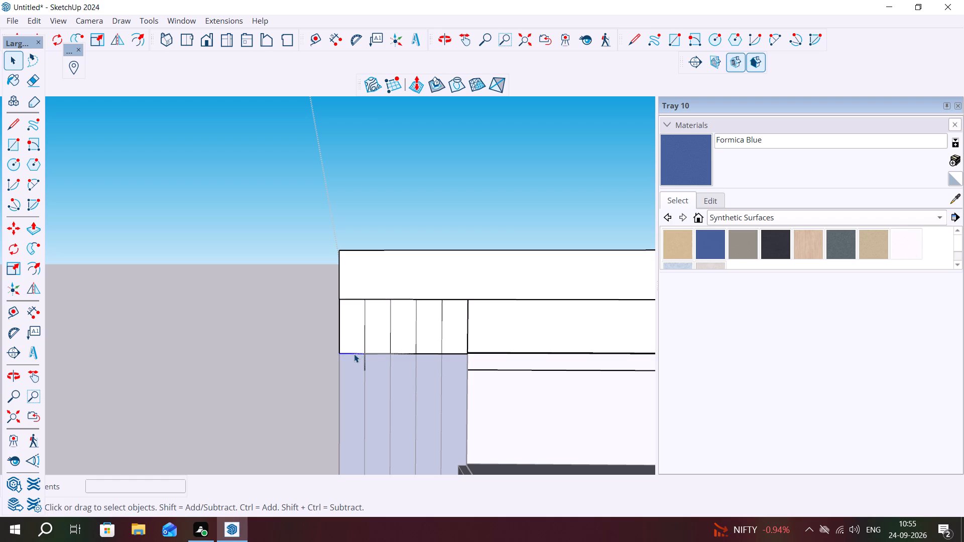
left_click(354, 354)
left_click(354, 354)
double_click(355, 354)
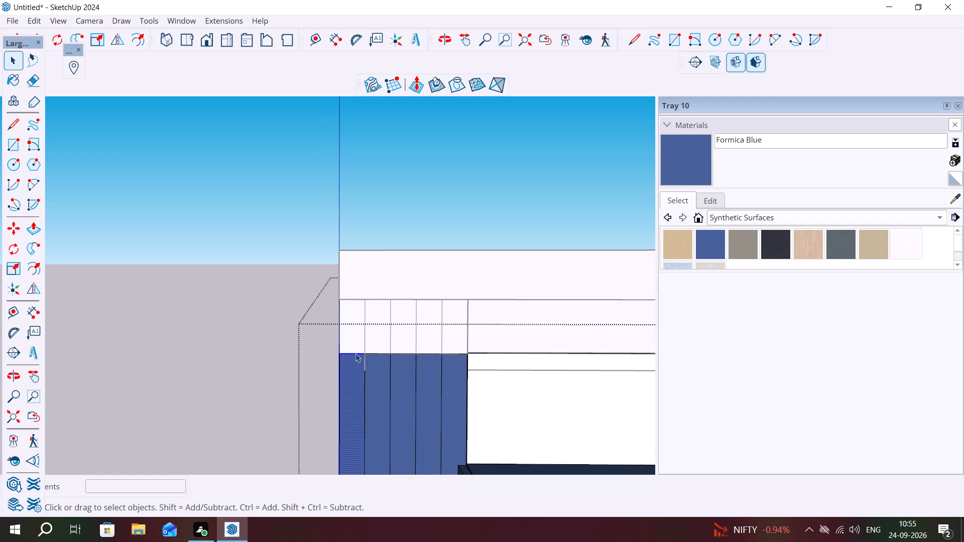
double_click(355, 353)
left_click(355, 353)
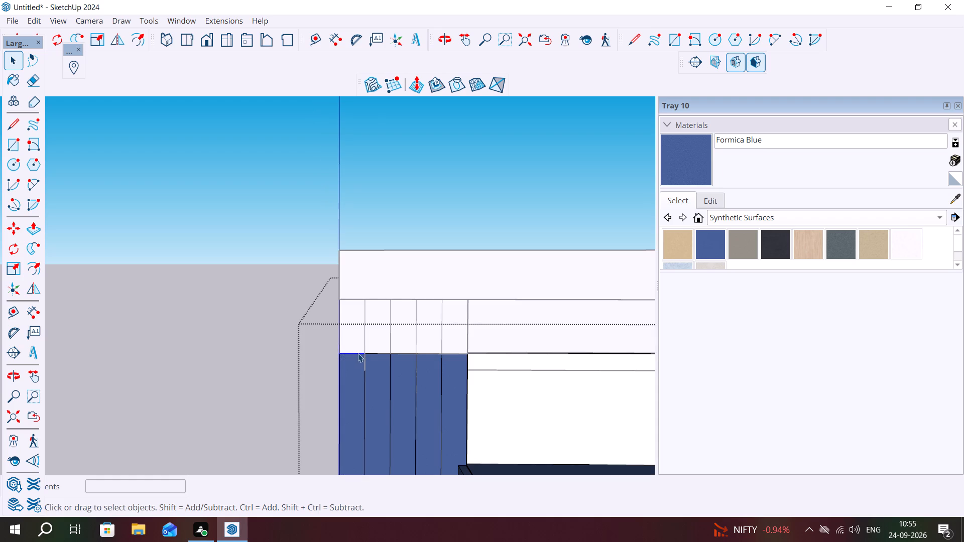
key("Delete")
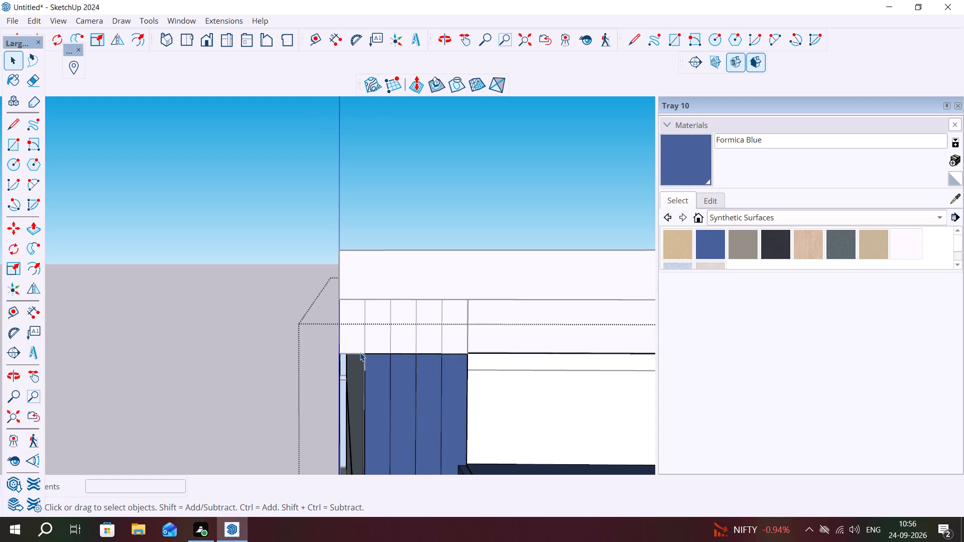
left_click(371, 353)
key("Delete")
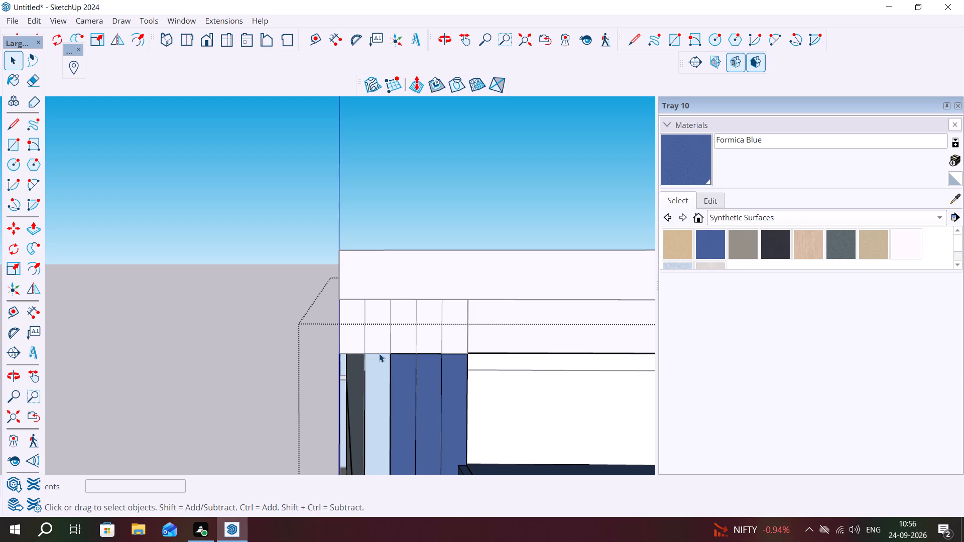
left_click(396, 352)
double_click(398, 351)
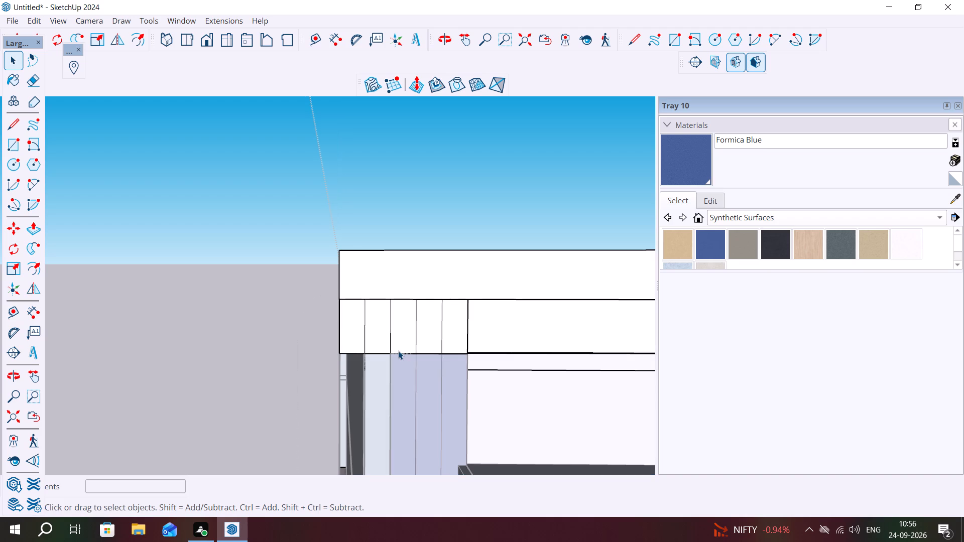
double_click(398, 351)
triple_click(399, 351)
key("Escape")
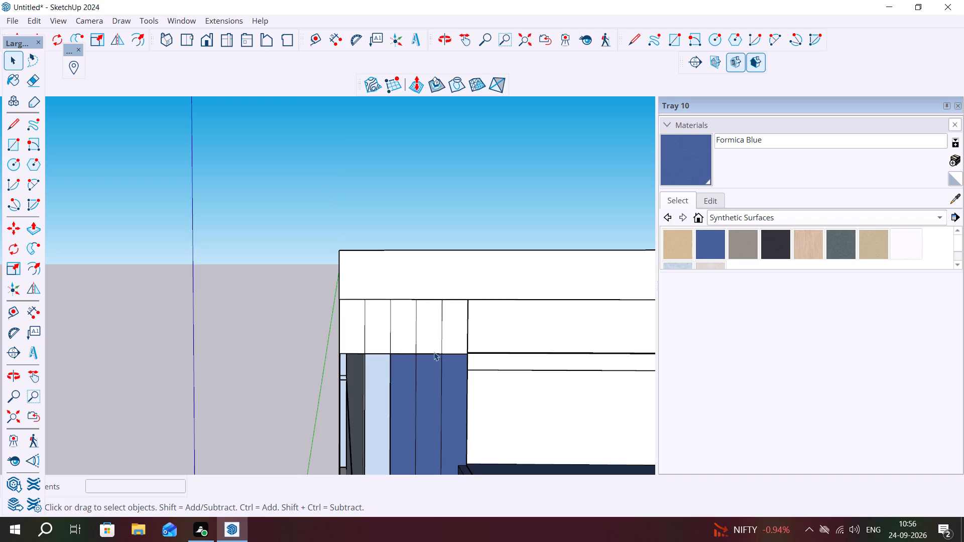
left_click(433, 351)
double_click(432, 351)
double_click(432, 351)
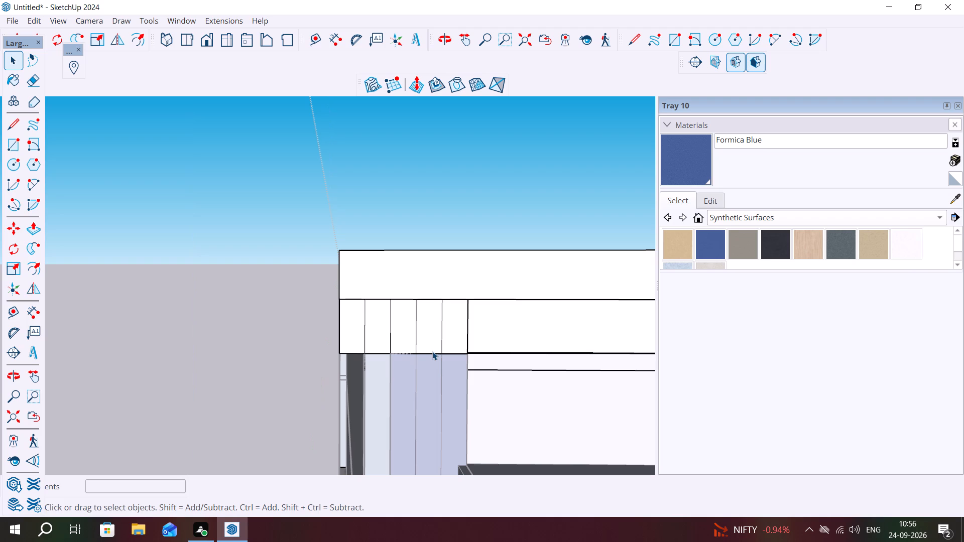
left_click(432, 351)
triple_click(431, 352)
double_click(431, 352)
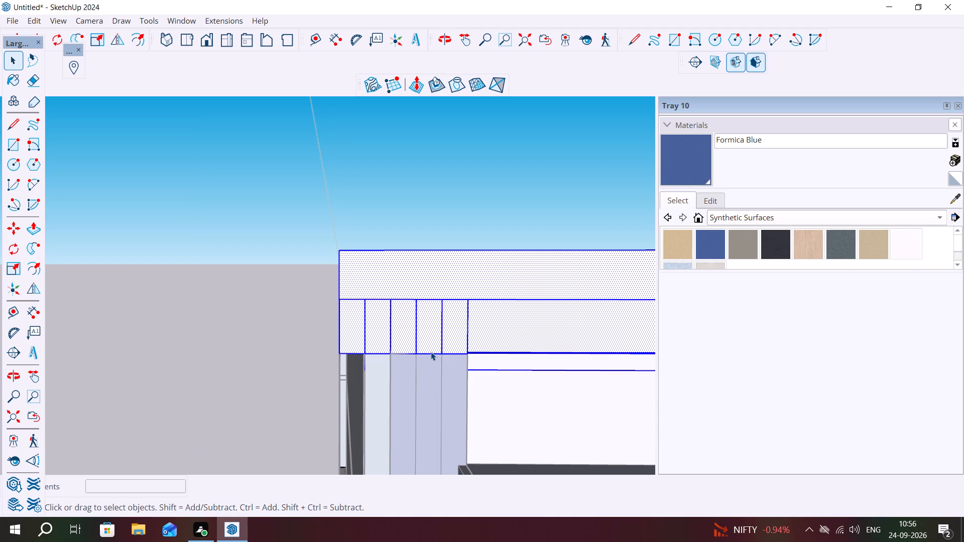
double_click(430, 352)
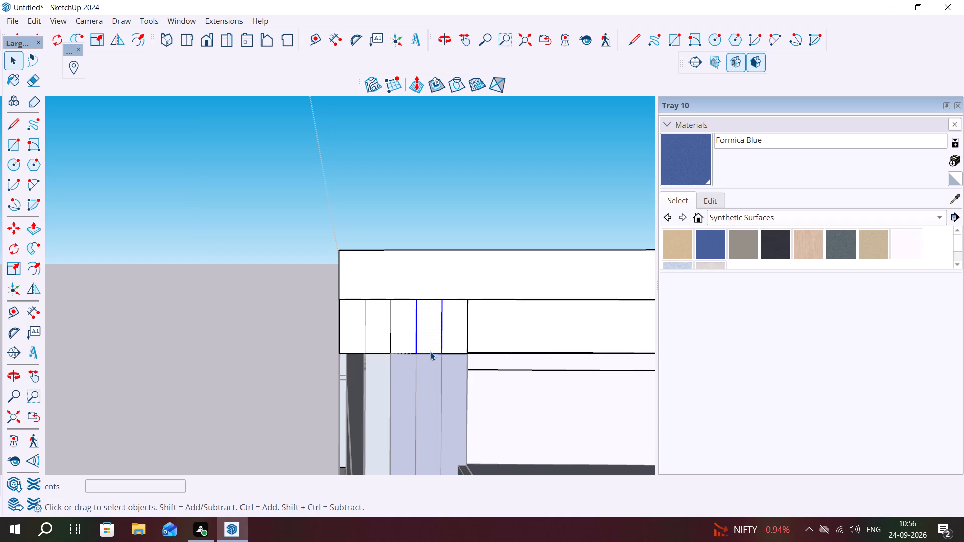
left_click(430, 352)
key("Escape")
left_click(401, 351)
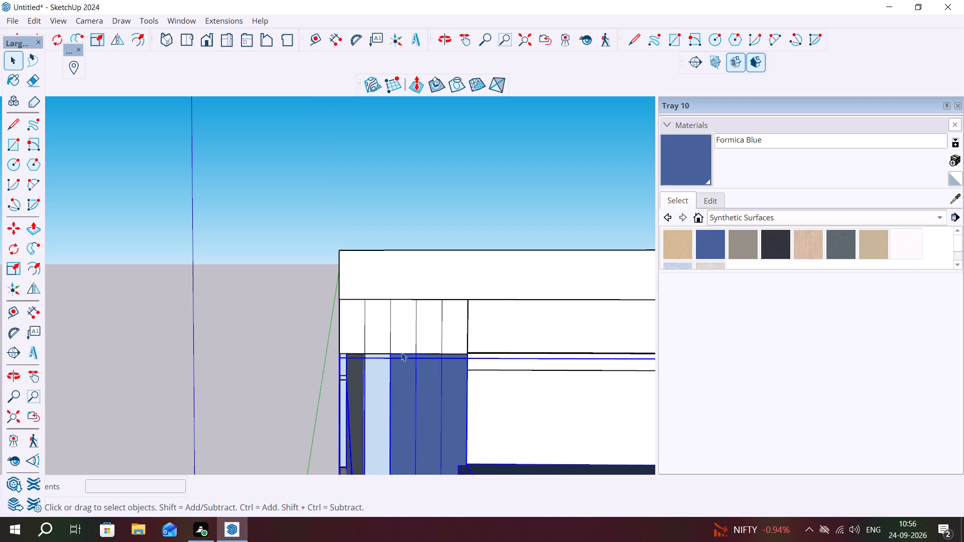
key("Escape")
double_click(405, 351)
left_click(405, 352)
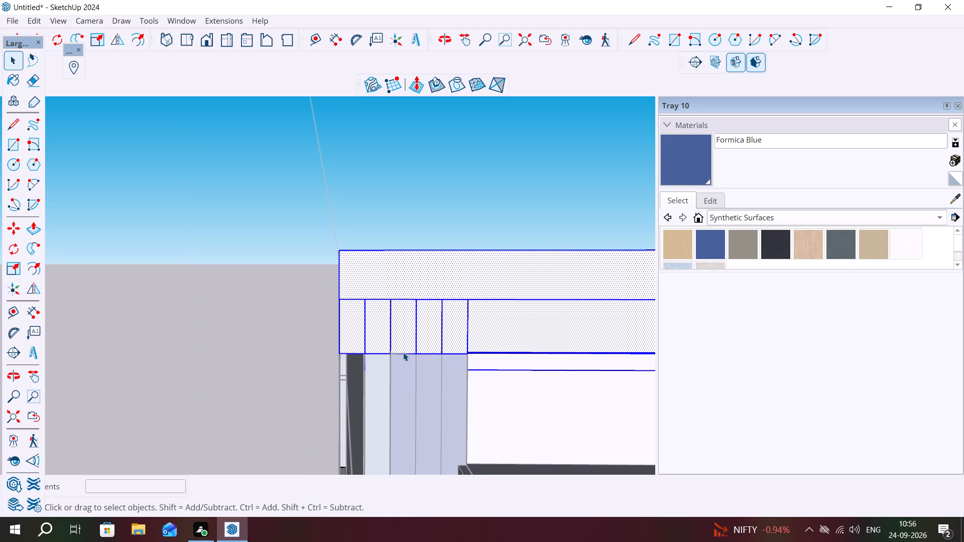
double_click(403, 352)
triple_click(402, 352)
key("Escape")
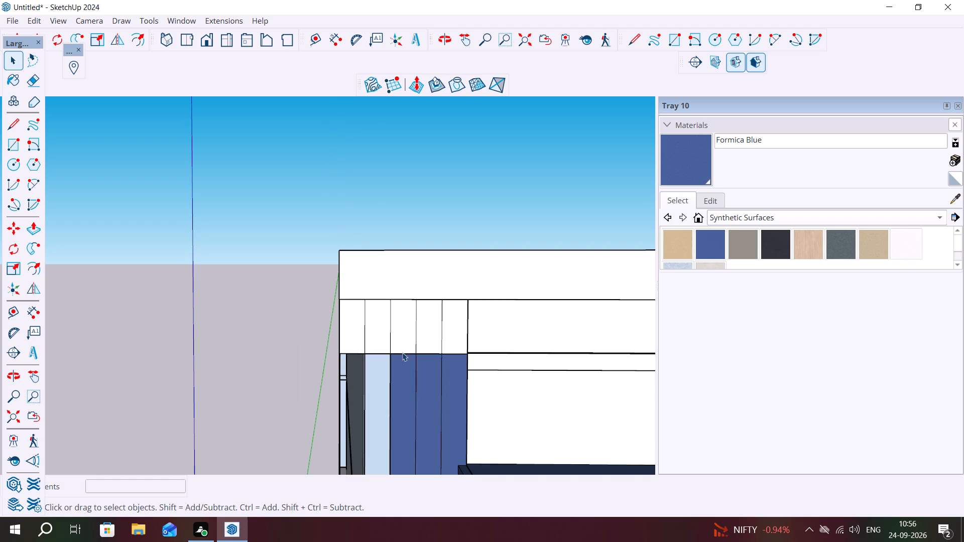
Open the white strips' group and delete the bottom edge of the strip nearest the white wall, above the last blue panel.
left_click(402, 352)
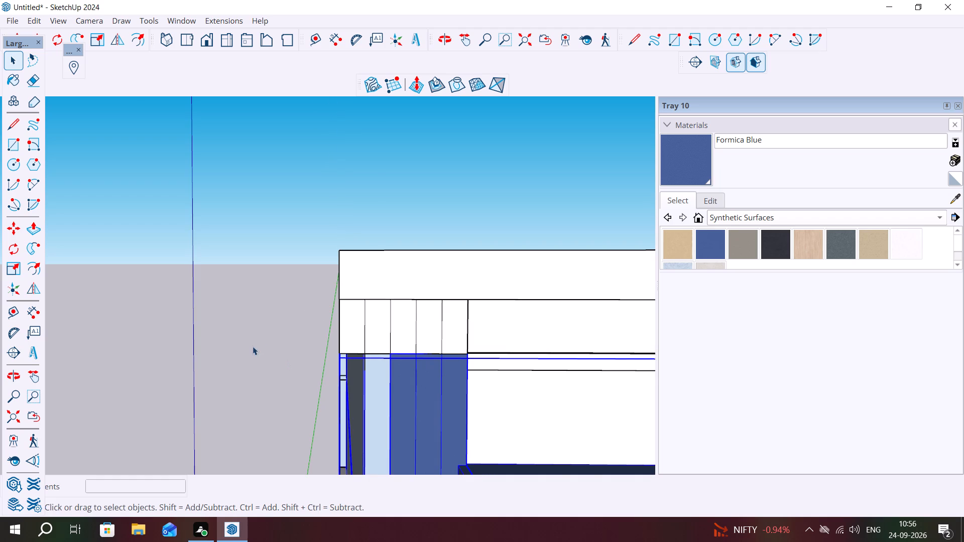
scroll(356, 339, "up", 2)
scroll(489, 387, "up", 4)
middle_click_drag(486, 386, 475, 330)
scroll(465, 348, "up", 3)
middle_click_drag(465, 348, 464, 330)
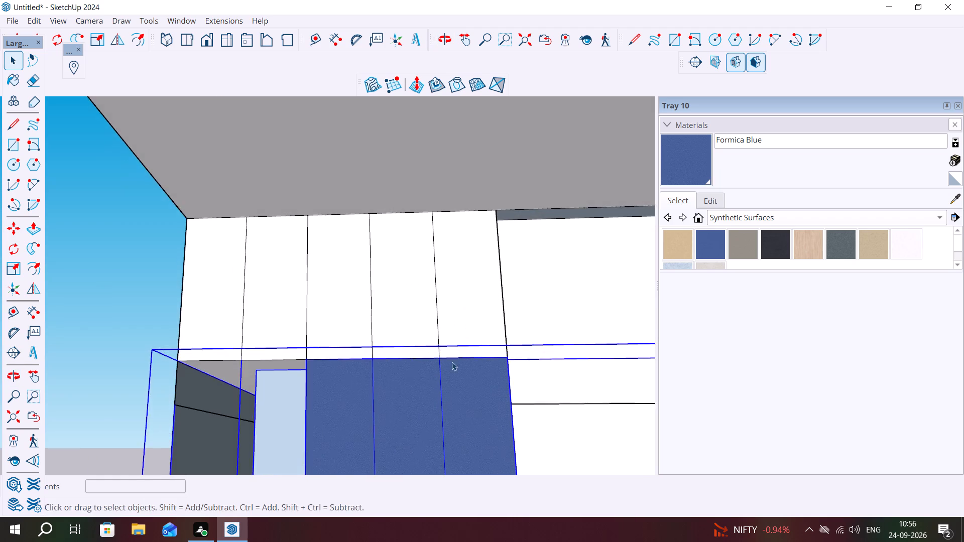
scroll(449, 365, "up", 1)
scroll(451, 365, "down", 1)
scroll(451, 364, "up", 12)
left_click(471, 361)
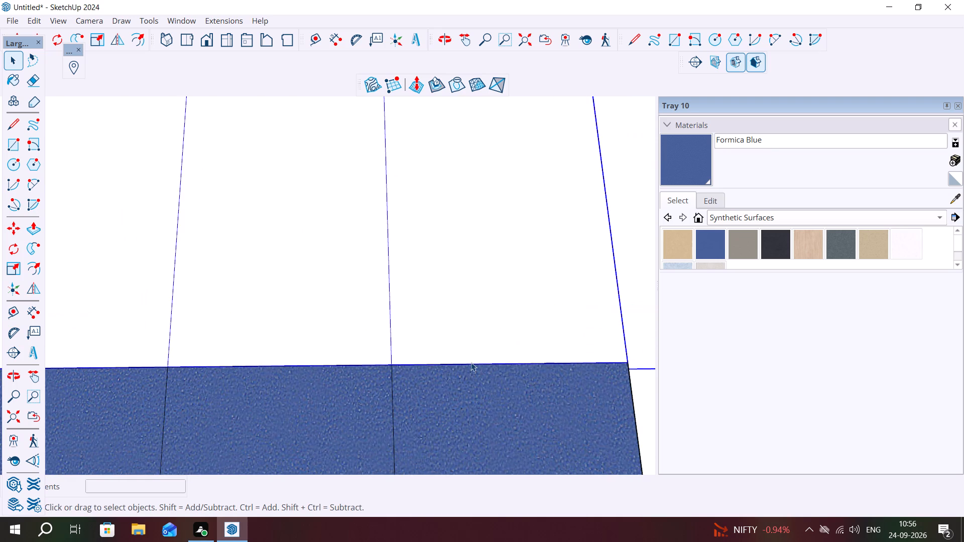
left_click(471, 362)
double_click(471, 362)
left_click(471, 363)
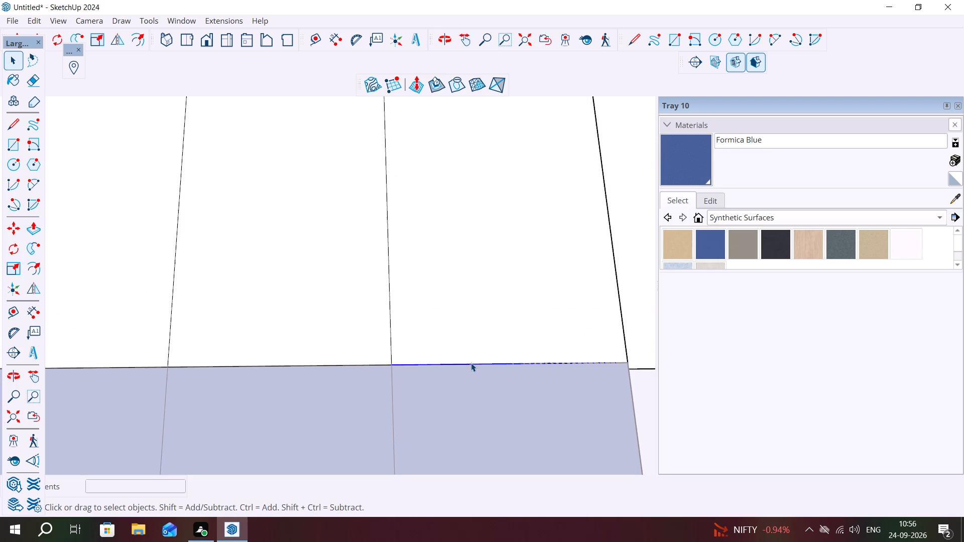
key("Delete")
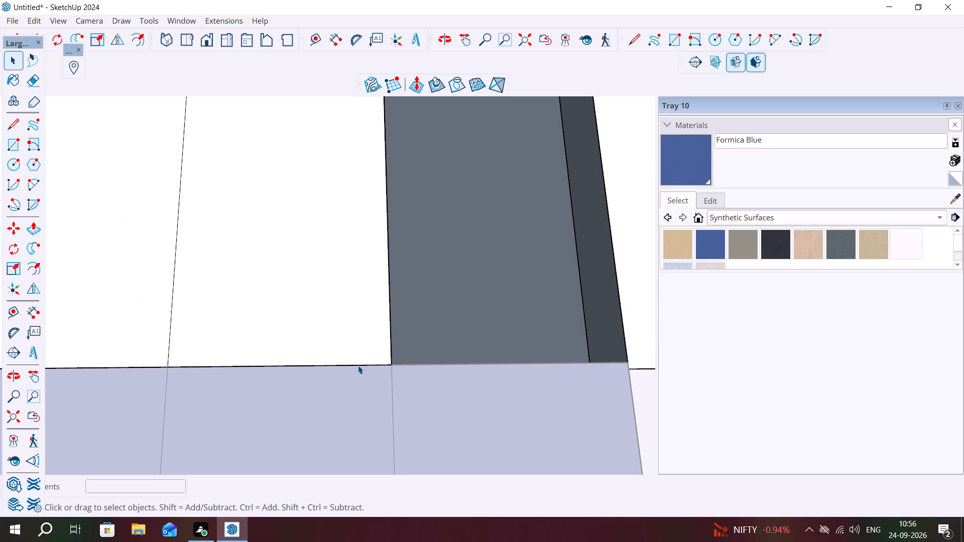
Delete the bottom edge of the adjoining white strip above the middle blue panel, including its leftover edge segment.
left_click(358, 364)
left_click(358, 364)
key("Delete")
scroll(357, 363, "down", 3)
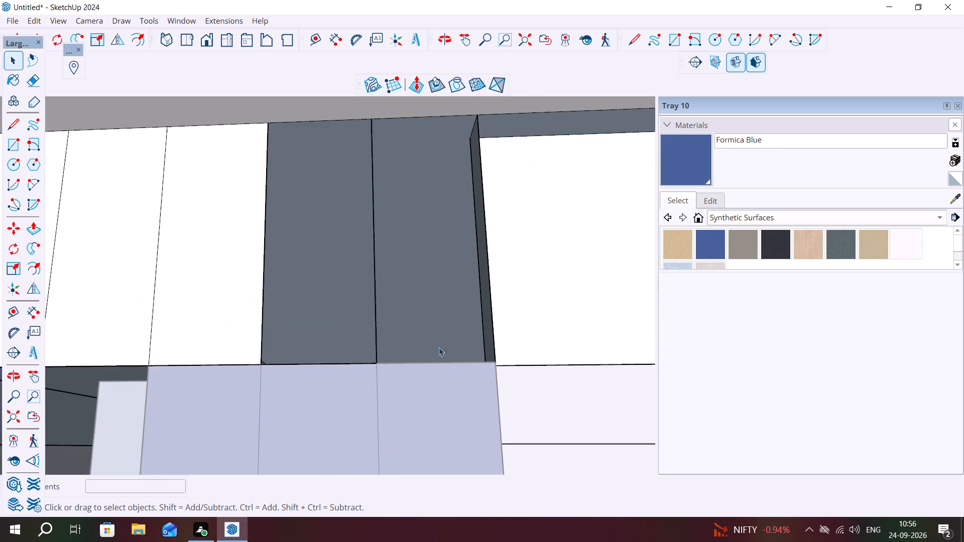
scroll(439, 347, "down", 3)
scroll(418, 346, "up", 6)
scroll(408, 366, "down", 5)
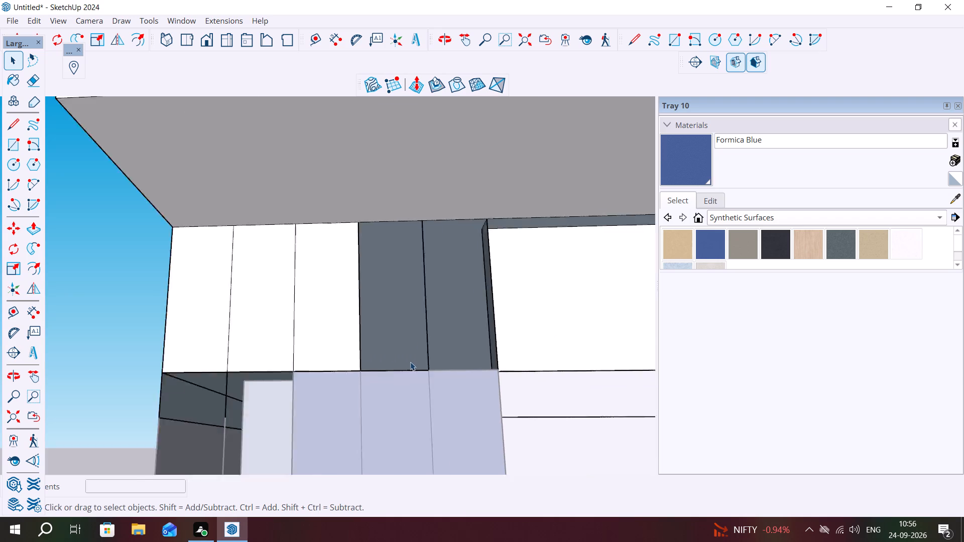
scroll(410, 362, "down", 2)
left_click(407, 366)
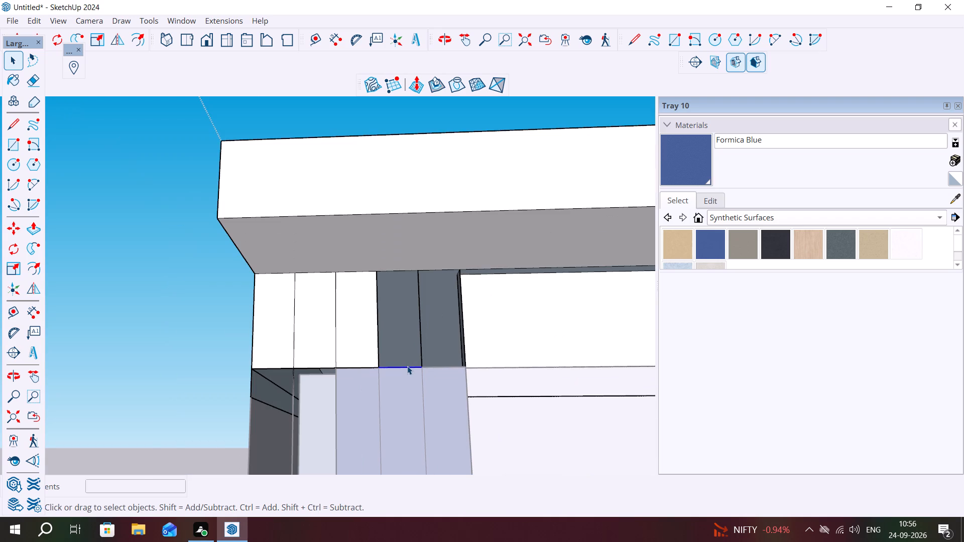
key("Delete")
Delete the remaining white strips' front faces up to the building's outer corner, along with their leftover bottom edges.
double_click(361, 365)
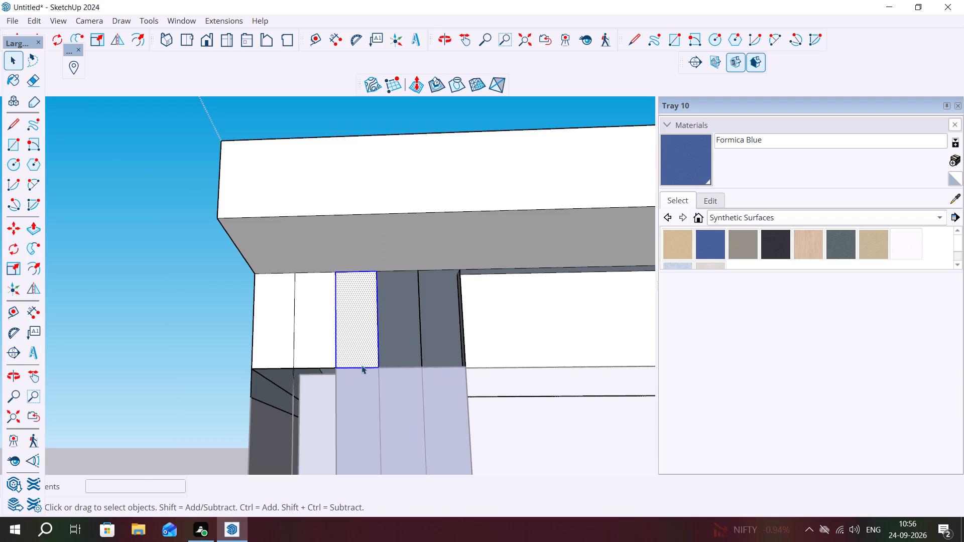
key("Delete")
left_click(351, 367)
key("Delete")
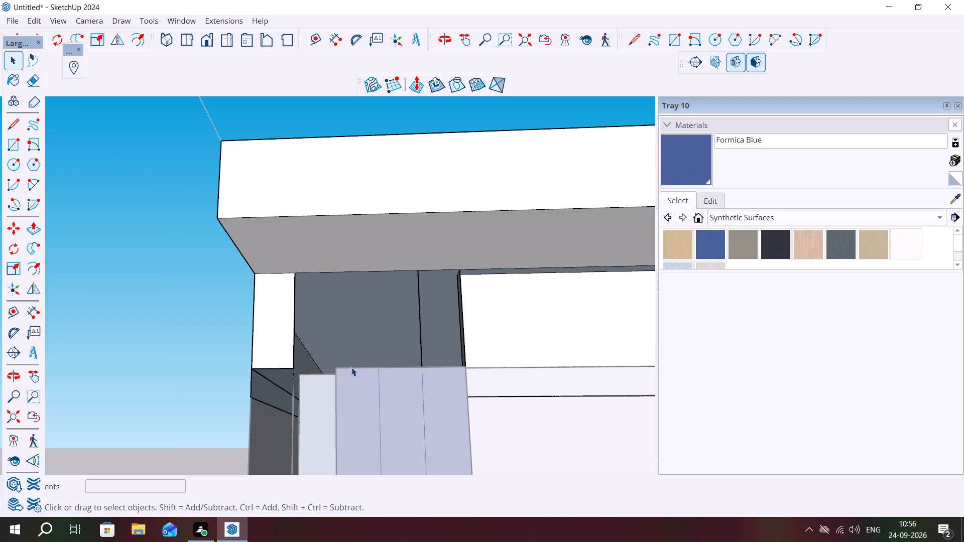
left_click(283, 366)
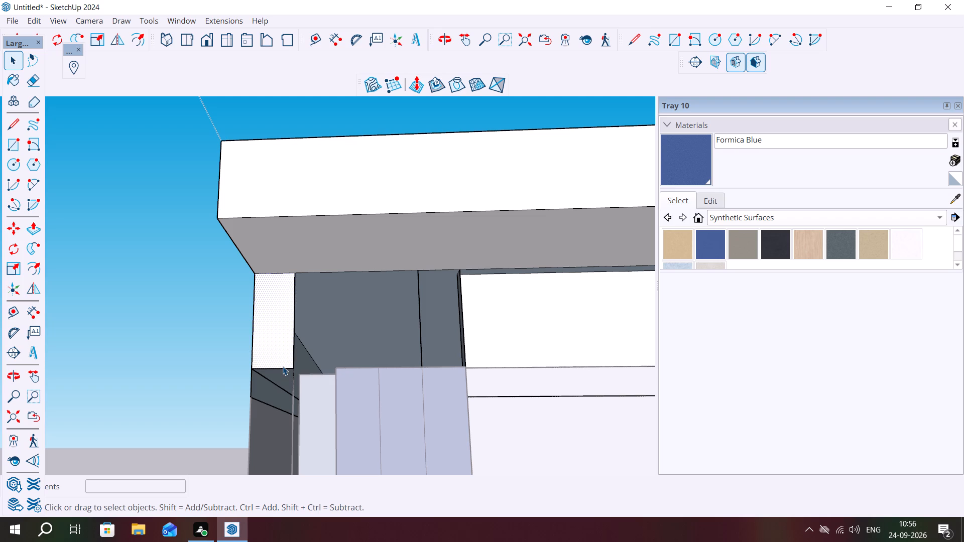
key("Delete")
scroll(292, 360, "down", 2)
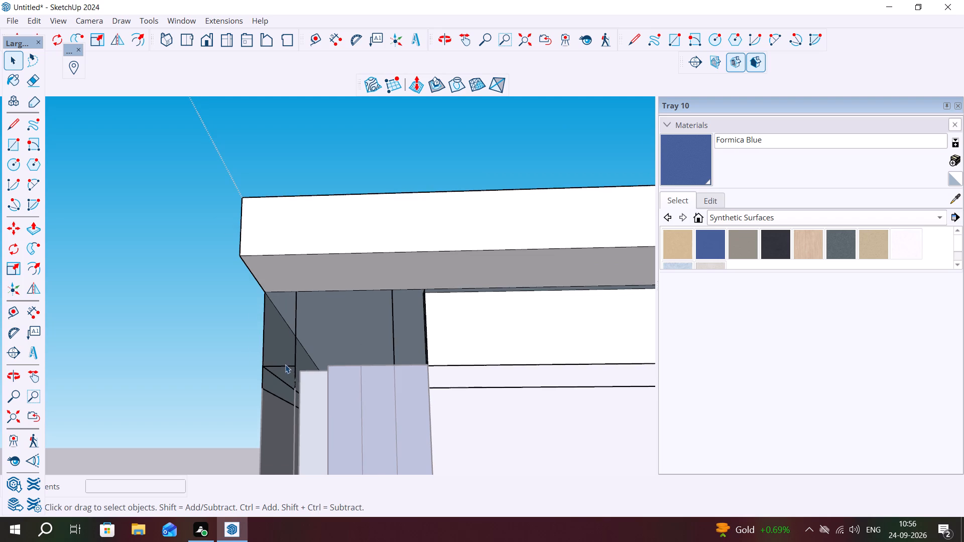
left_click(285, 364)
double_click(283, 366)
key("Delete")
Open the blue panels' group and delete the front faces of the three remaining vertical blue panels.
scroll(329, 379, "down", 10)
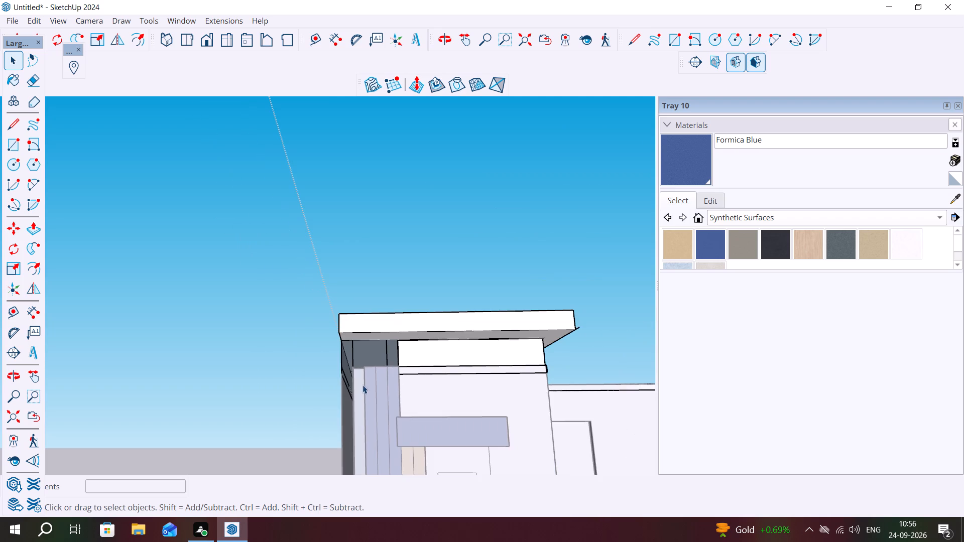
scroll(365, 378, "down", 2)
scroll(367, 336, "up", 12)
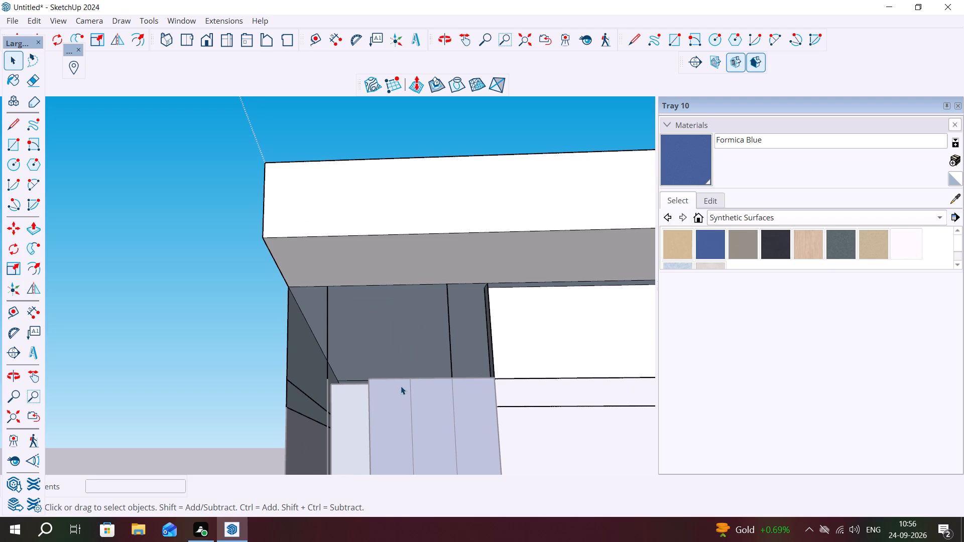
left_click(401, 386)
double_click(396, 391)
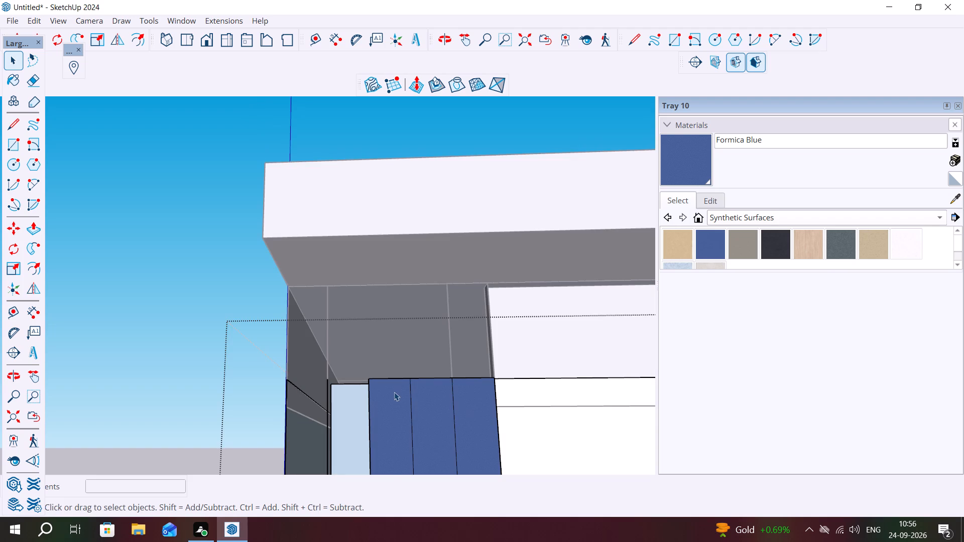
left_click(395, 392)
key("Delete")
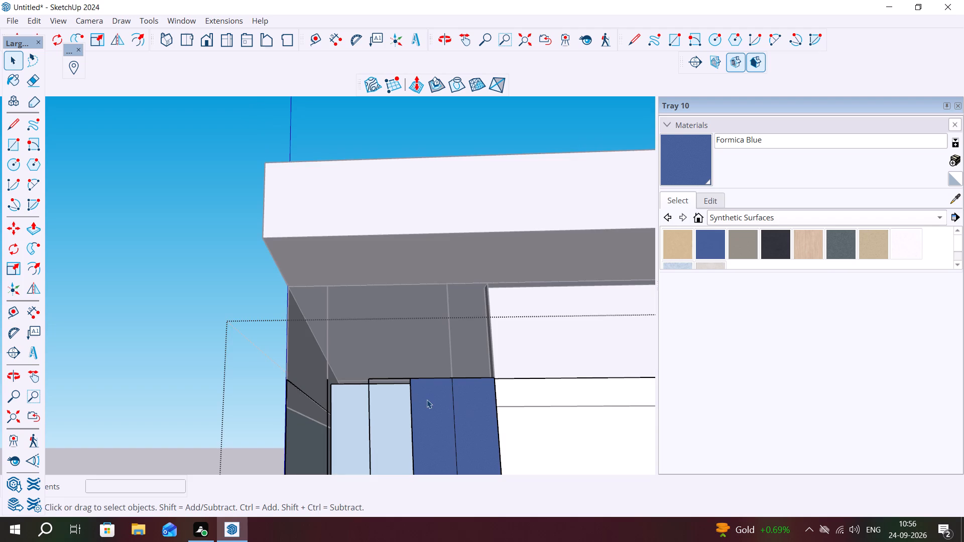
left_click(428, 400)
key("Delete")
left_click(462, 406)
key("Delete")
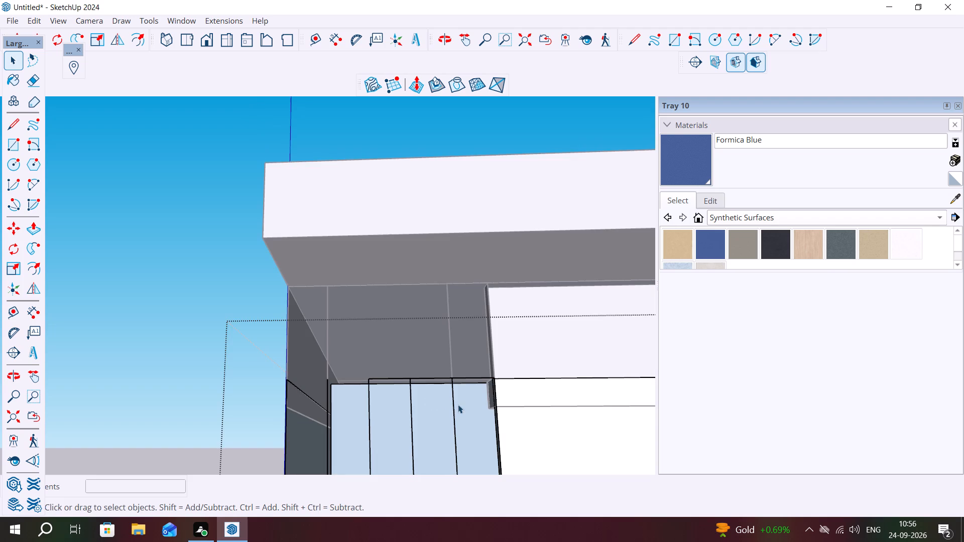
Delete the top edges of the three removed blue panels and exit the group.
left_click(463, 376)
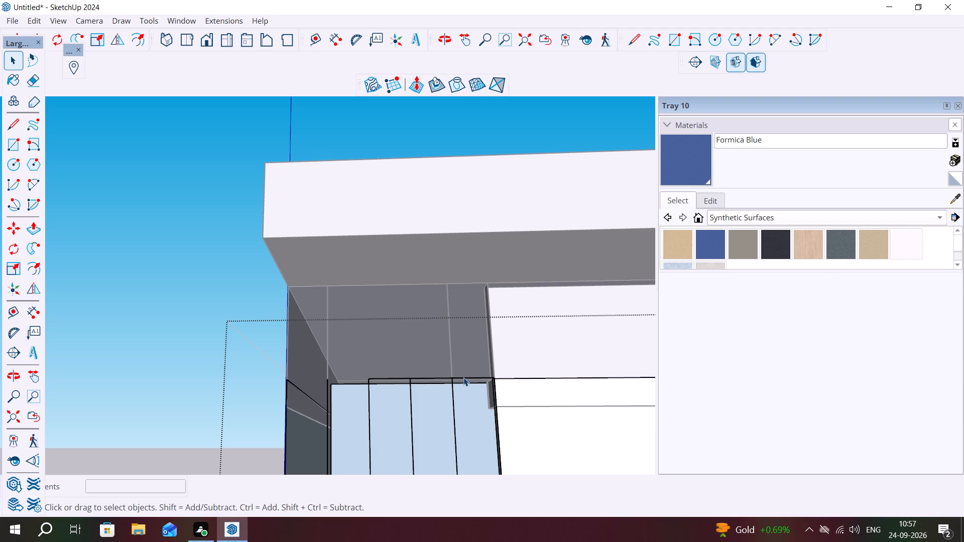
left_click(463, 377)
key("Delete")
left_click(435, 378)
key("Delete")
left_click(401, 377)
key("Delete")
scroll(404, 349, "down", 3)
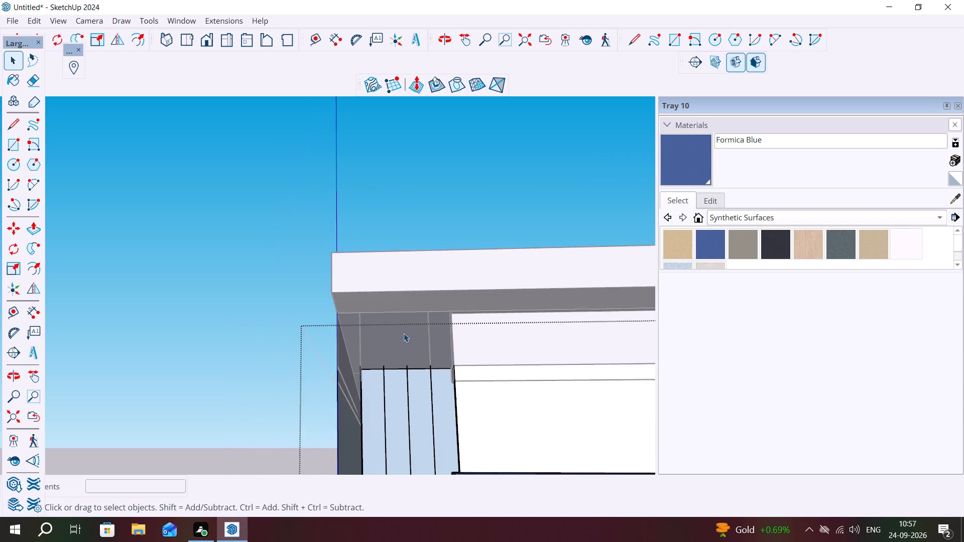
scroll(404, 333, "down", 4)
scroll(390, 398, "down", 7)
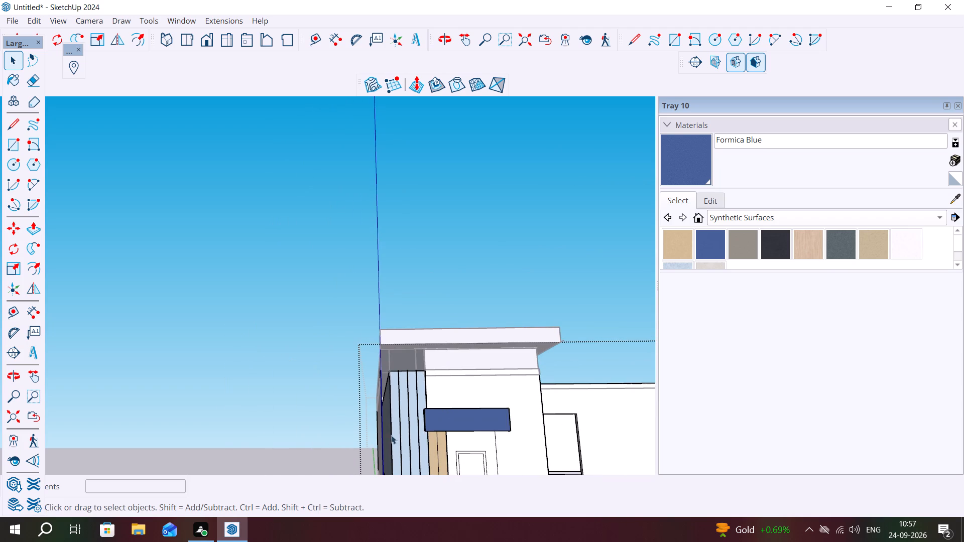
key("Escape")
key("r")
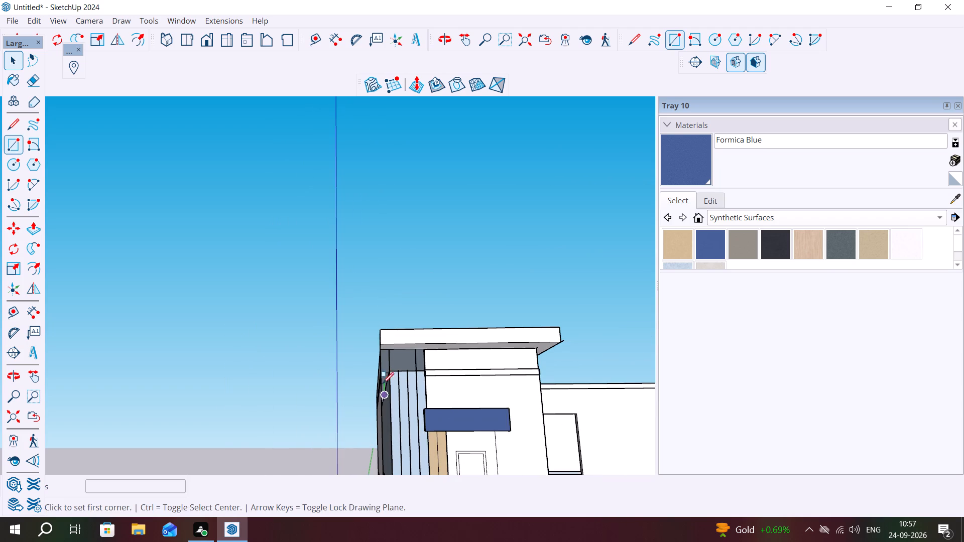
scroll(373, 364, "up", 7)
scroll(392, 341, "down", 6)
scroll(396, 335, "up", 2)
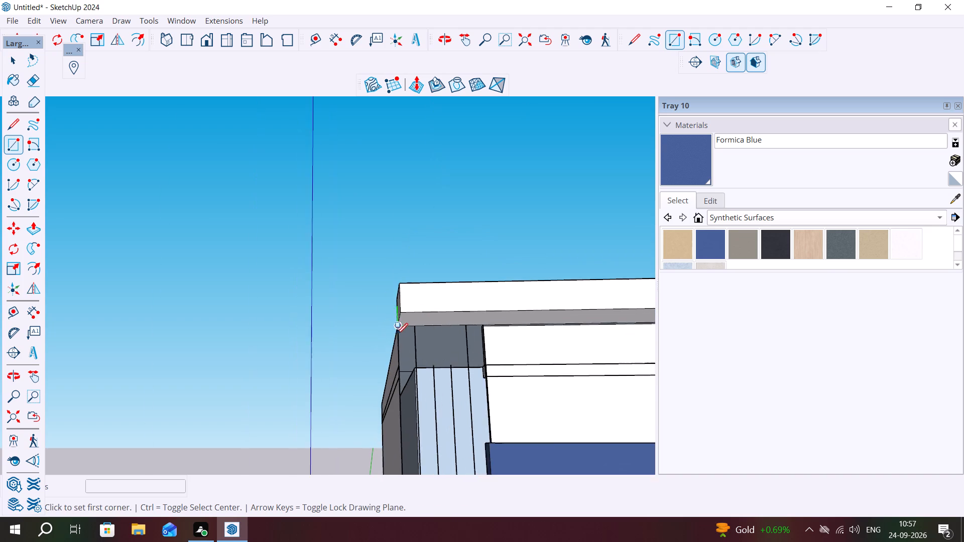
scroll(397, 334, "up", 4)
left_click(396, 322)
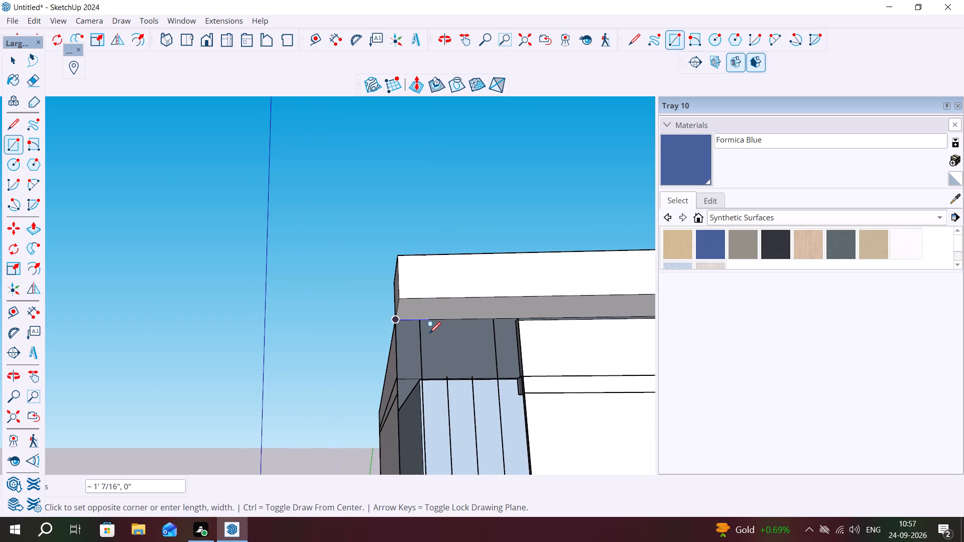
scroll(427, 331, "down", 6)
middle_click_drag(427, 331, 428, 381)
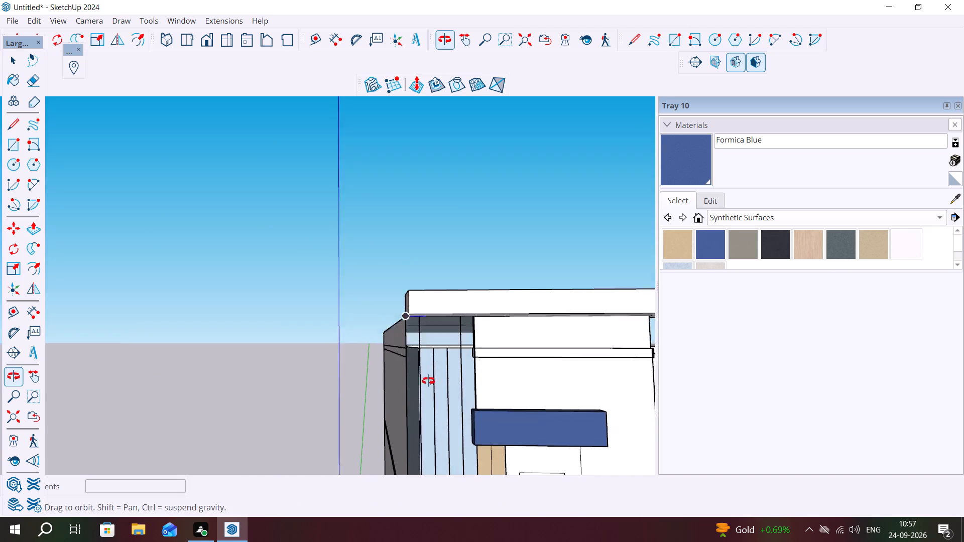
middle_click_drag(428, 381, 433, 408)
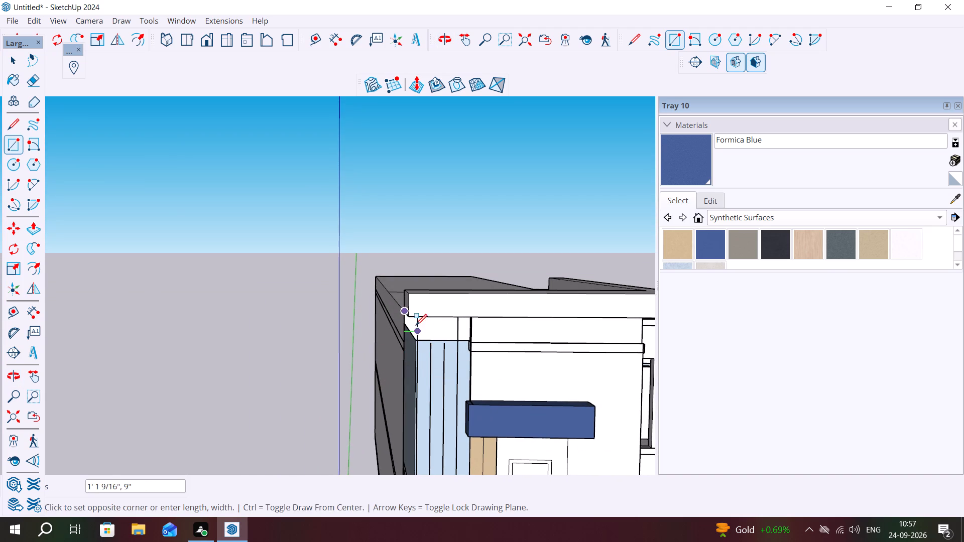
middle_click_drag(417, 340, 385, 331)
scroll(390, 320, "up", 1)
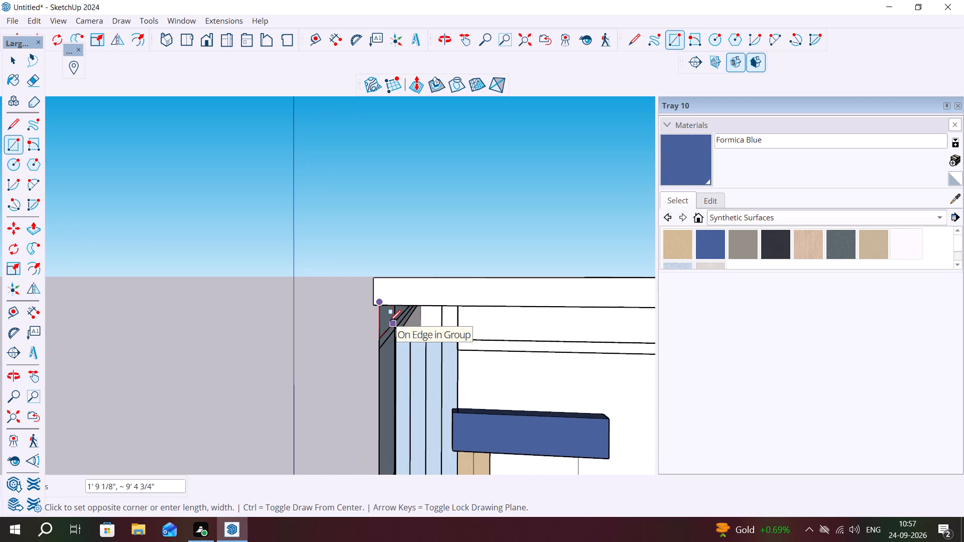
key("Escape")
Draw a 9" by 22' 3 1/8" vertical rectangle from the base at the building's outer corner up to the roof overhang.
middle_click_drag(372, 336, 425, 357)
scroll(399, 354, "down", 2)
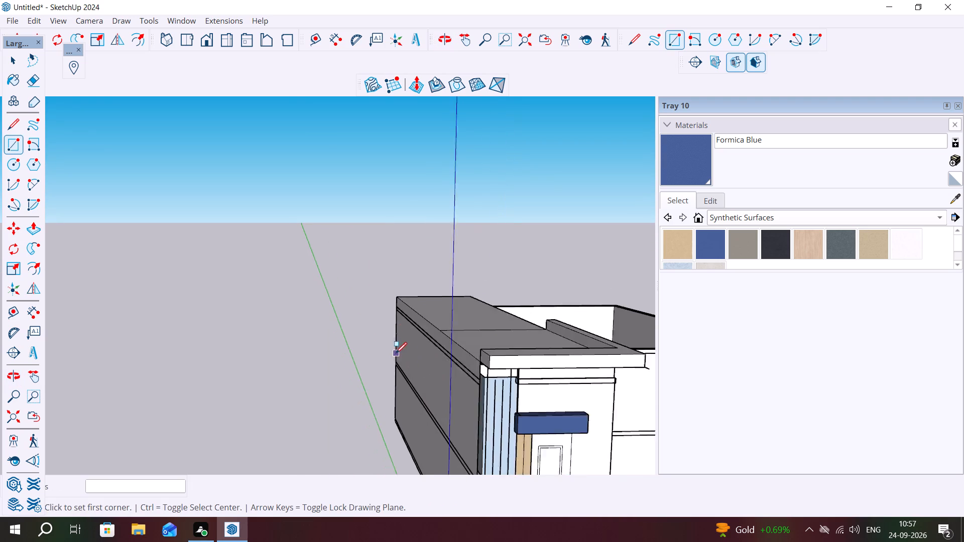
scroll(396, 353, "down", 5)
scroll(458, 458, "up", 1)
scroll(344, 385, "down", 3)
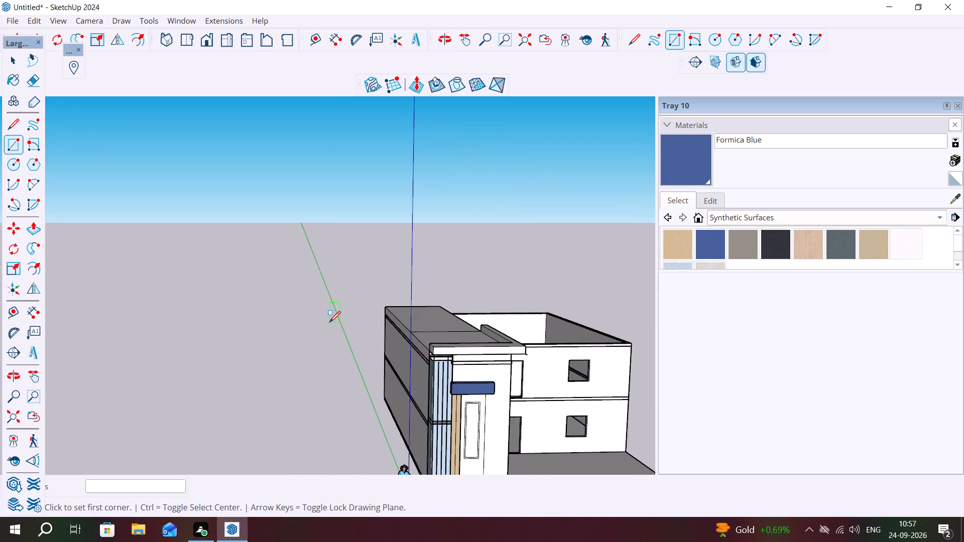
scroll(329, 322, "down", 1)
scroll(353, 375, "down", 3)
scroll(400, 444, "up", 8)
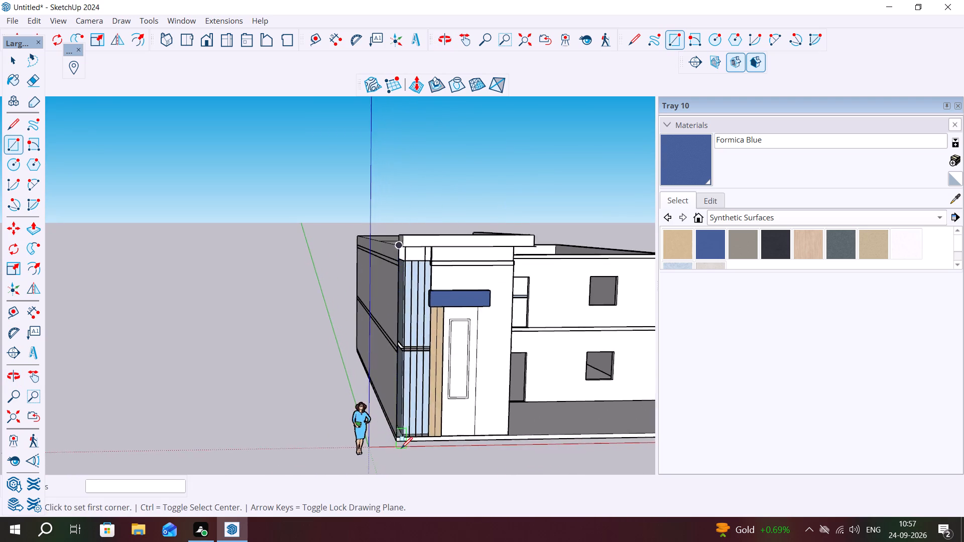
scroll(396, 436, "up", 12)
left_click(400, 440)
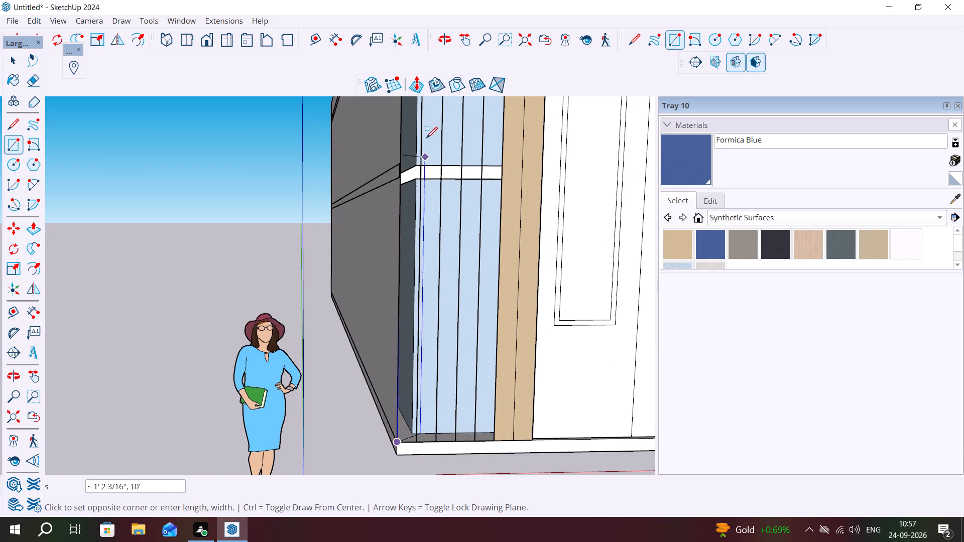
scroll(427, 134, "up", 1)
scroll(428, 134, "down", 12)
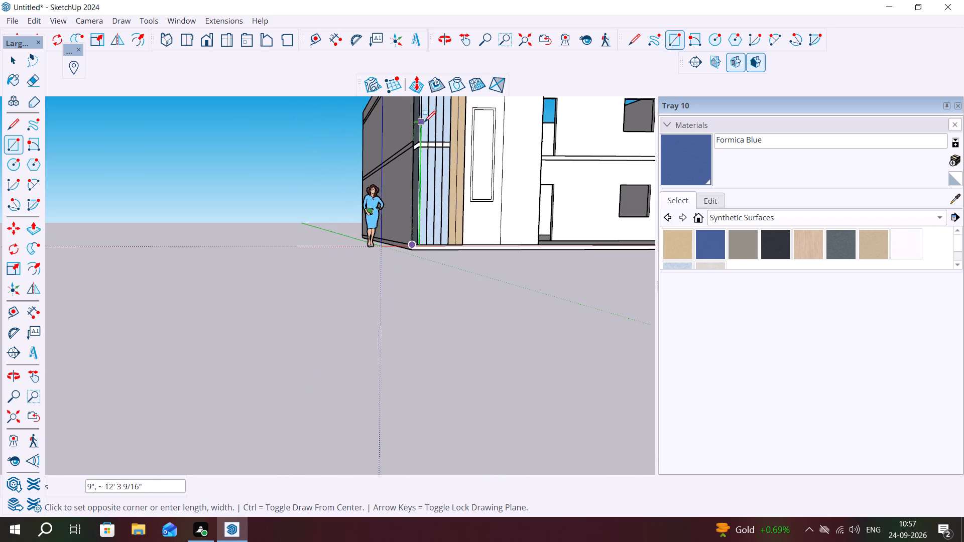
scroll(424, 122, "down", 9)
scroll(431, 138, "up", 1)
scroll(431, 139, "down", 3)
scroll(433, 99, "up", 1)
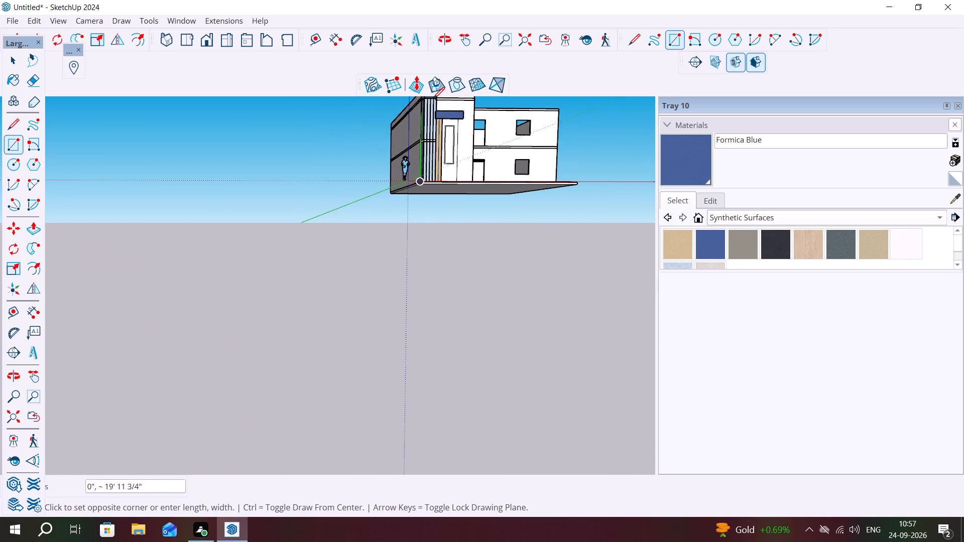
scroll(465, 120, "down", 1)
scroll(467, 121, "up", 1)
scroll(468, 121, "down", 5)
scroll(444, 103, "up", 10)
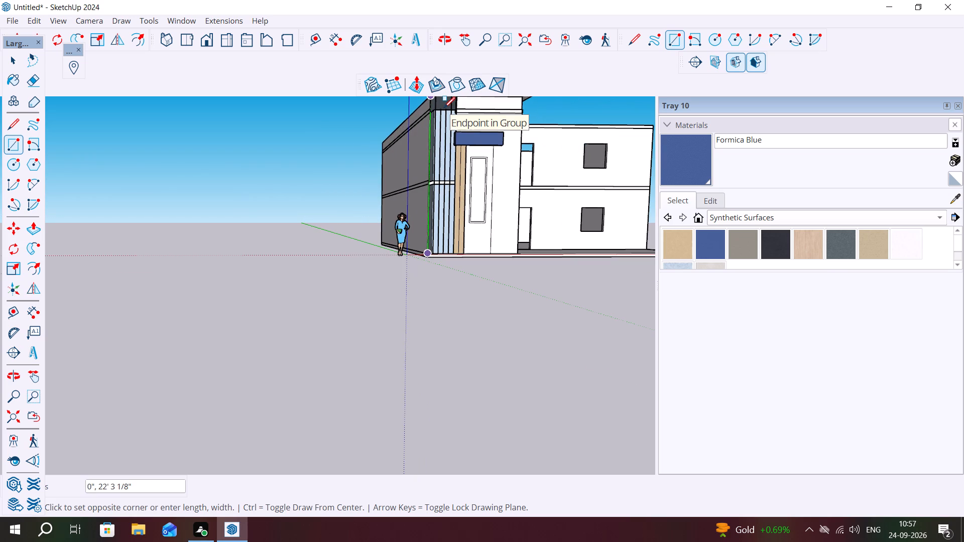
scroll(444, 108, "up", 6)
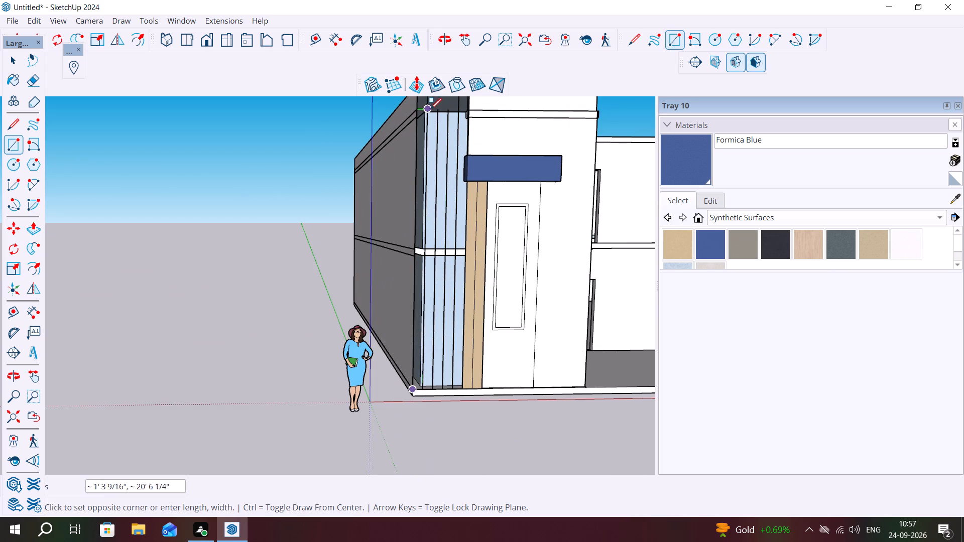
scroll(427, 99, "down", 8)
scroll(409, 120, "up", 1)
scroll(409, 121, "down", 1)
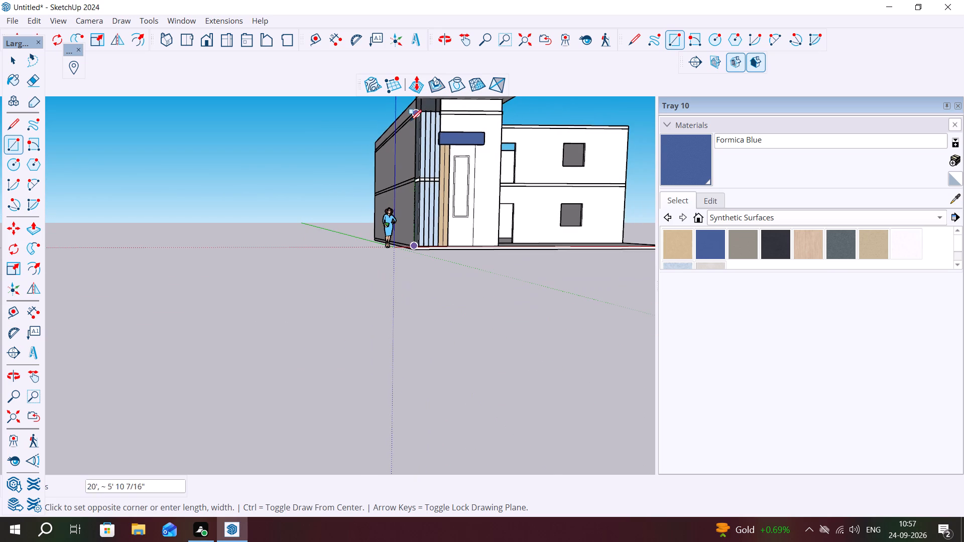
scroll(419, 100, "up", 3)
scroll(420, 100, "down", 1)
scroll(420, 100, "up", 6)
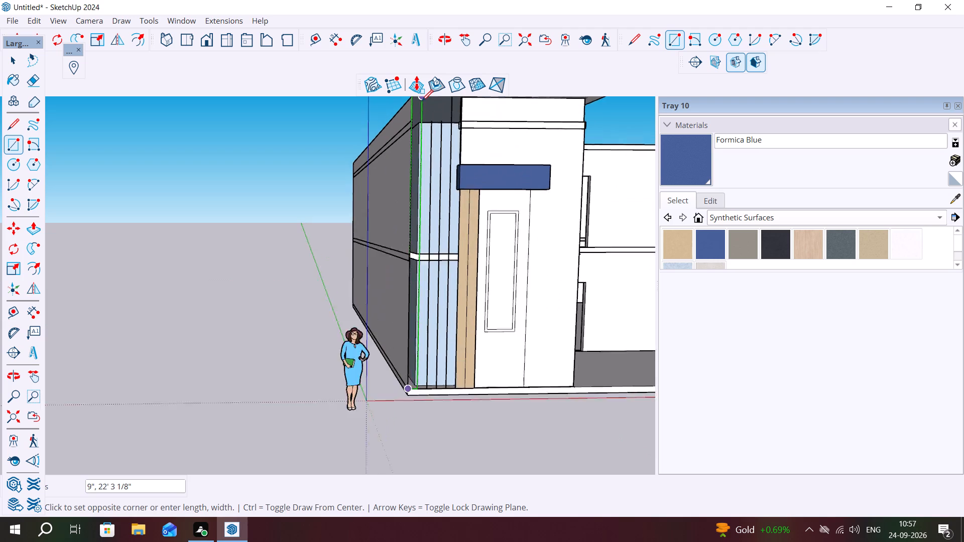
scroll(422, 99, "up", 6)
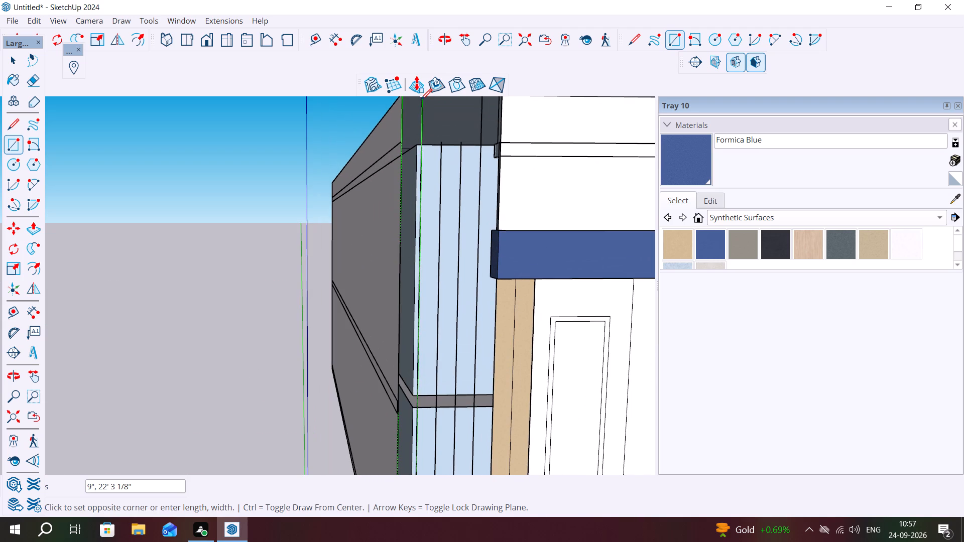
left_click(421, 100)
Draw a second full-height rectangle beside the first, about 8 3/4" wide and 22' 3 1/8" high, up to the overhang.
scroll(422, 140, "down", 7)
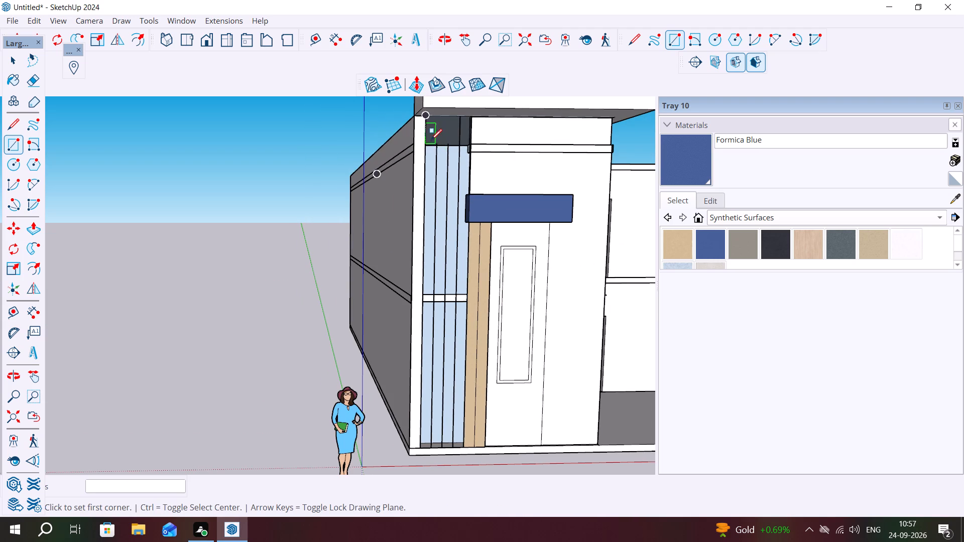
left_click(420, 449)
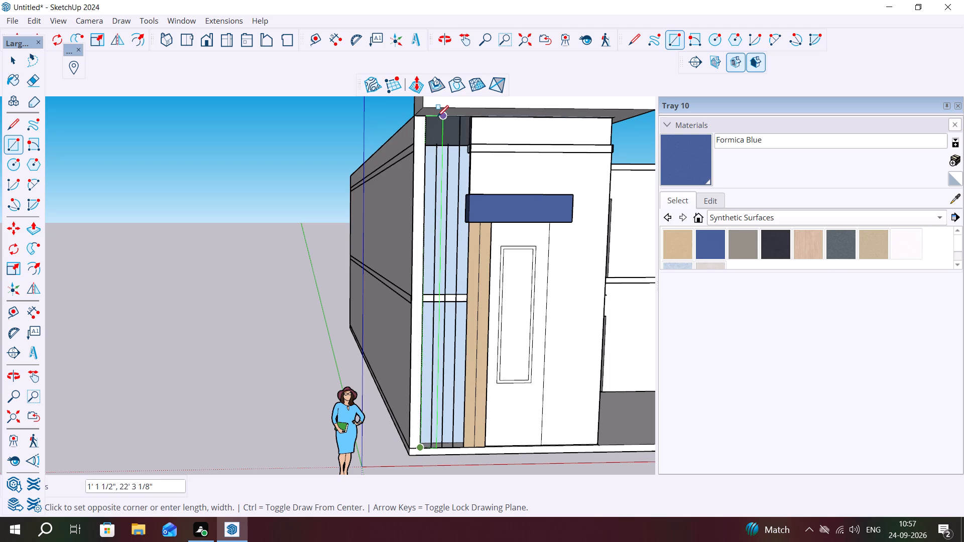
scroll(434, 116, "up", 6)
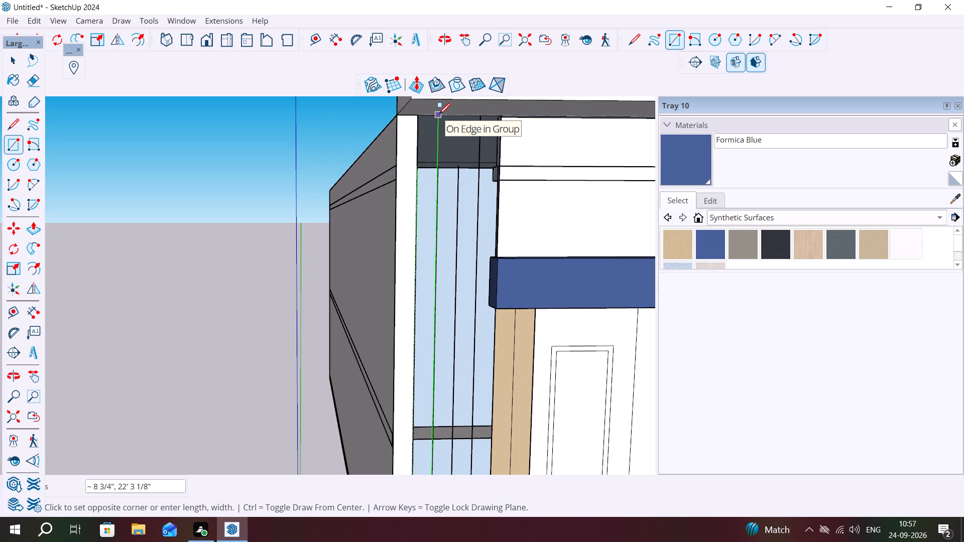
left_click(439, 114)
Draw a third adjoining rectangle from the overhang down to the base, about 9 1/4" wide and 22' 3 1/8" high.
left_click(438, 115)
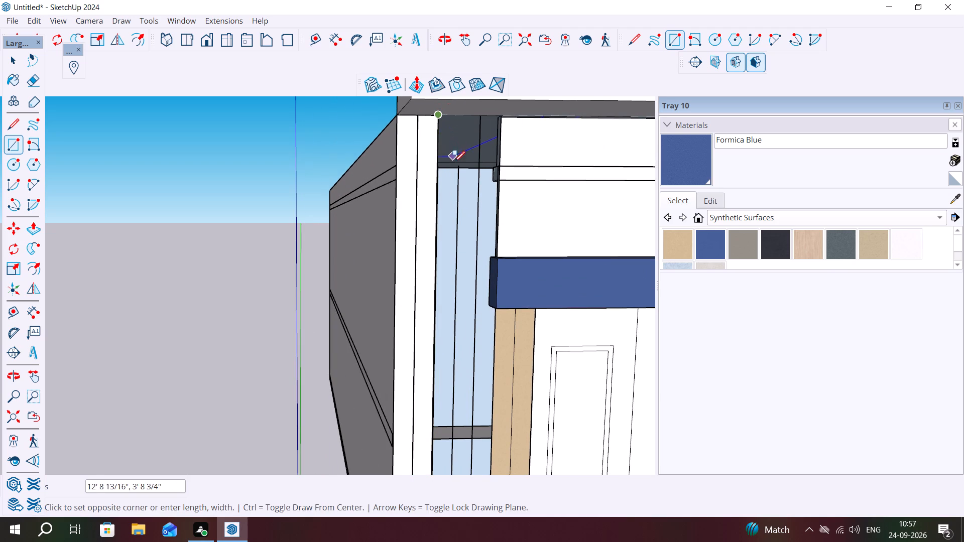
scroll(457, 194, "down", 11)
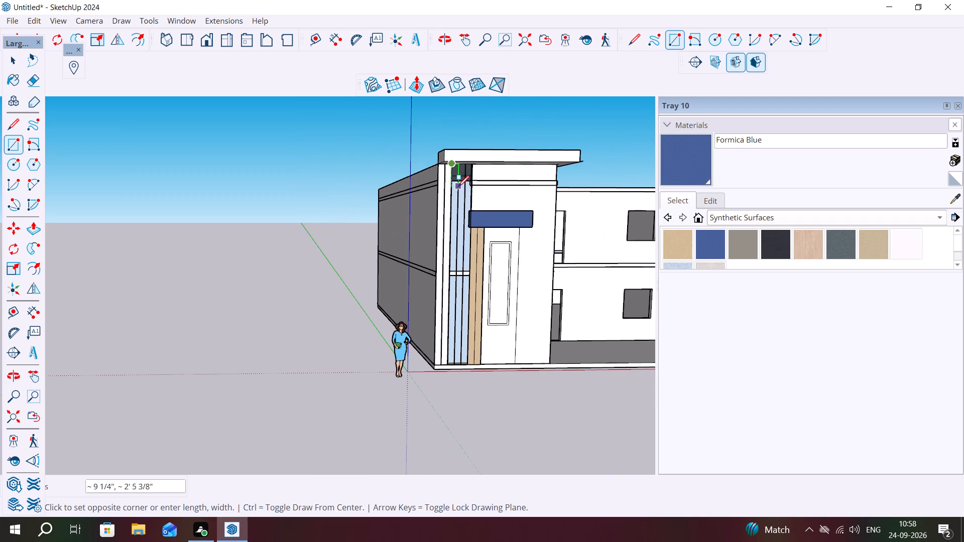
scroll(458, 187, "down", 1)
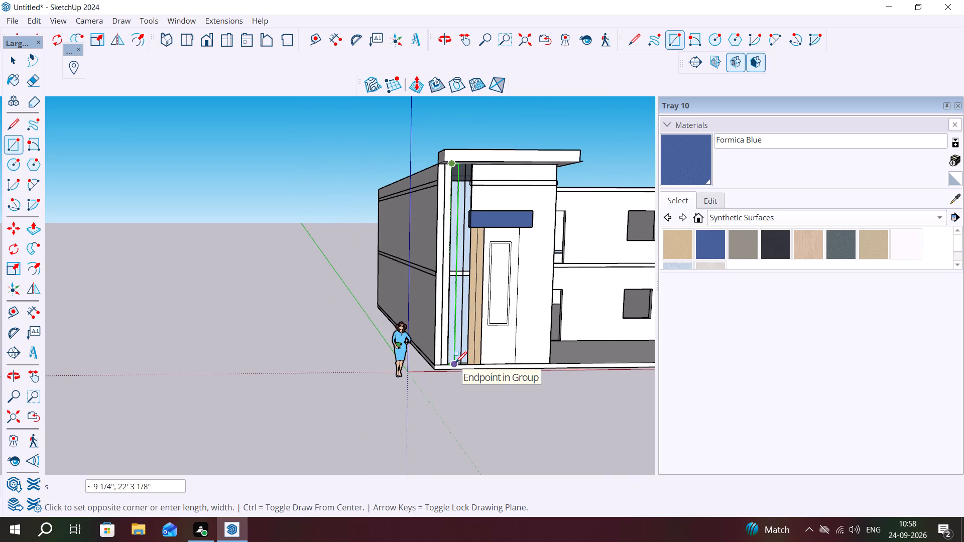
left_click(455, 363)
Draw a fourth adjoining rectangle from the overhang down to the base, 9" wide and 22' 3 1/8" high.
scroll(458, 176, "up", 2)
middle_click_drag(451, 139, 447, 129)
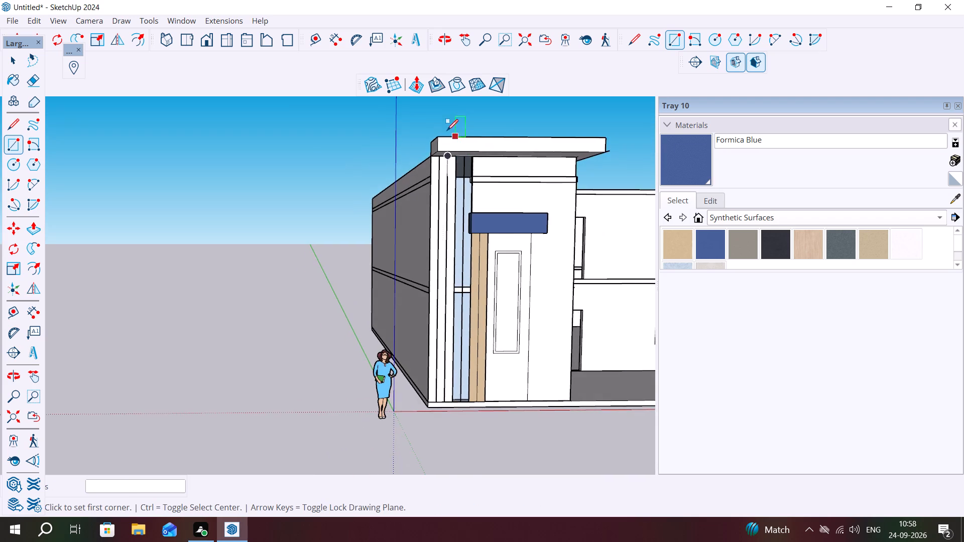
scroll(452, 167, "up", 8)
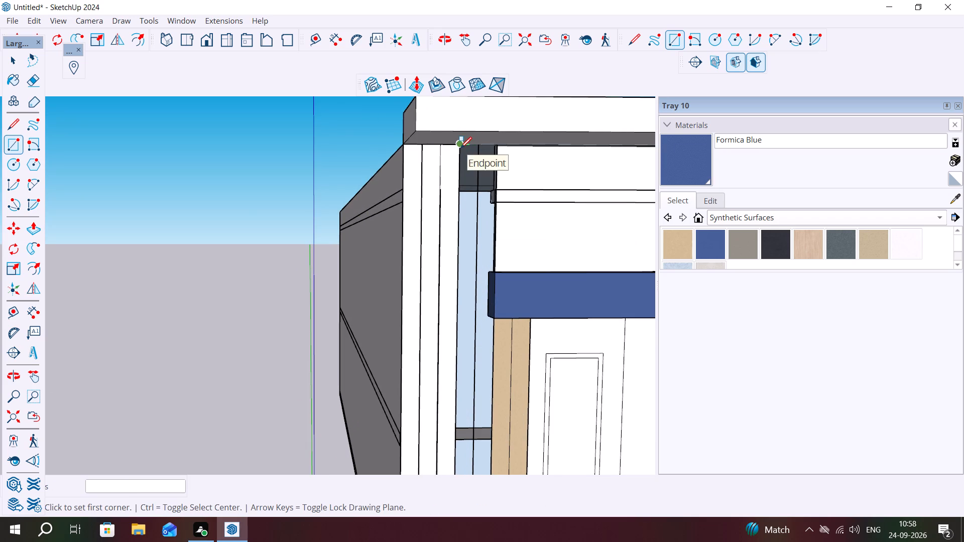
left_click(460, 148)
scroll(487, 179, "down", 7)
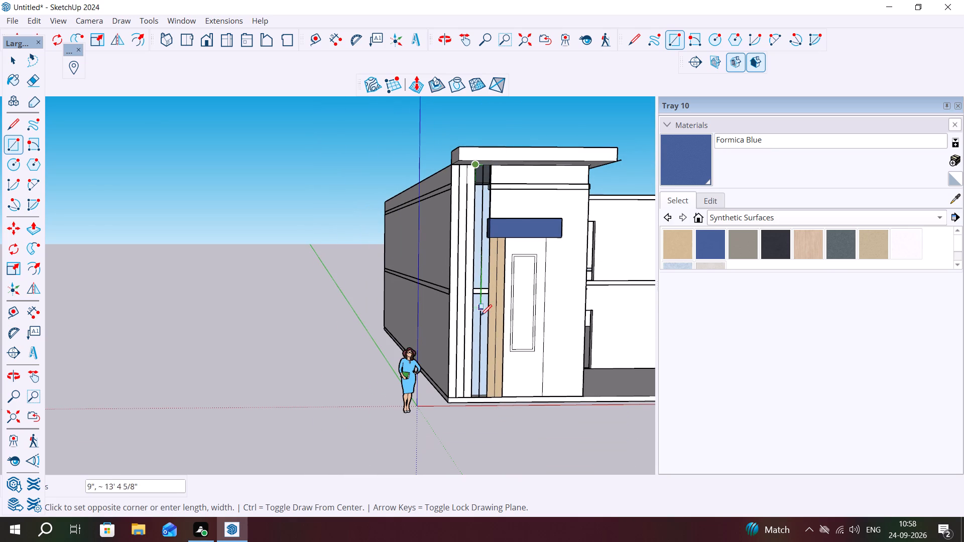
left_click(478, 400)
left_click(480, 399)
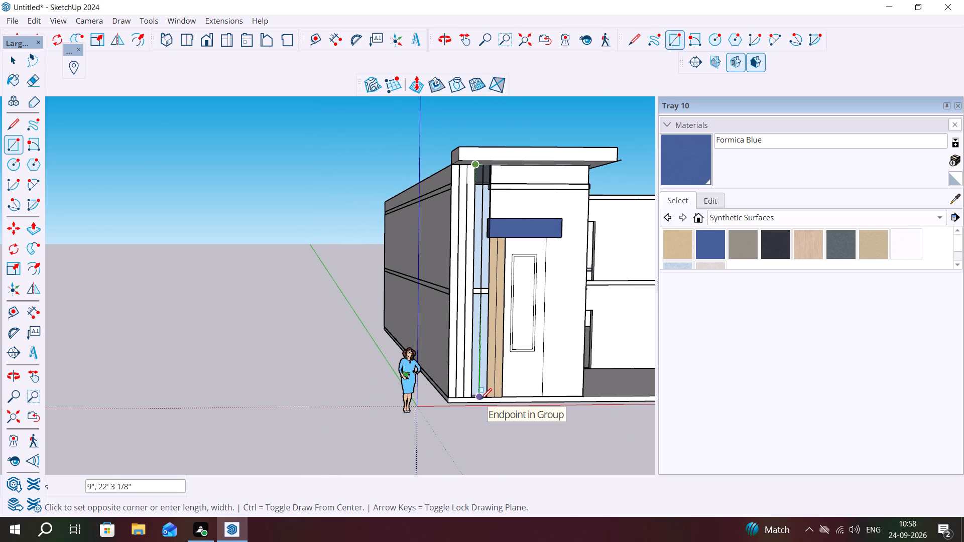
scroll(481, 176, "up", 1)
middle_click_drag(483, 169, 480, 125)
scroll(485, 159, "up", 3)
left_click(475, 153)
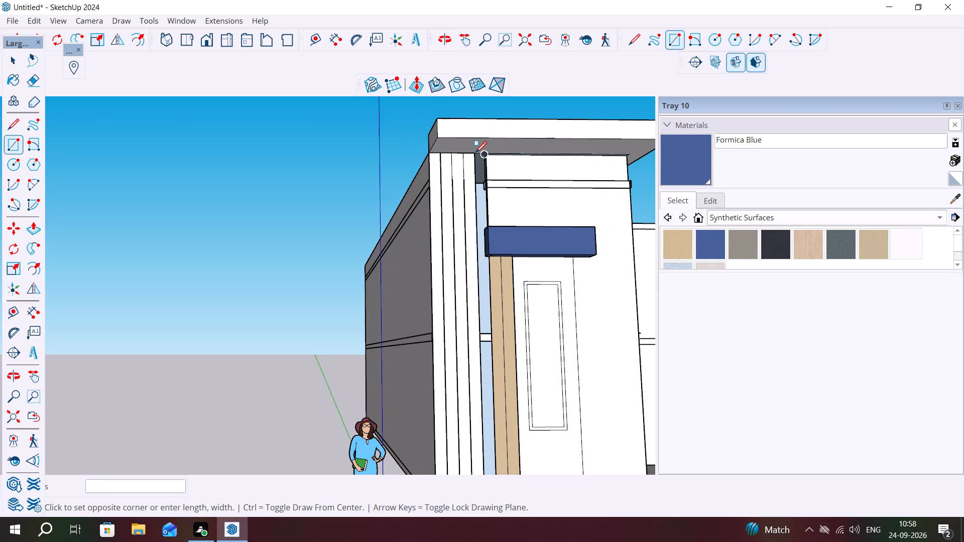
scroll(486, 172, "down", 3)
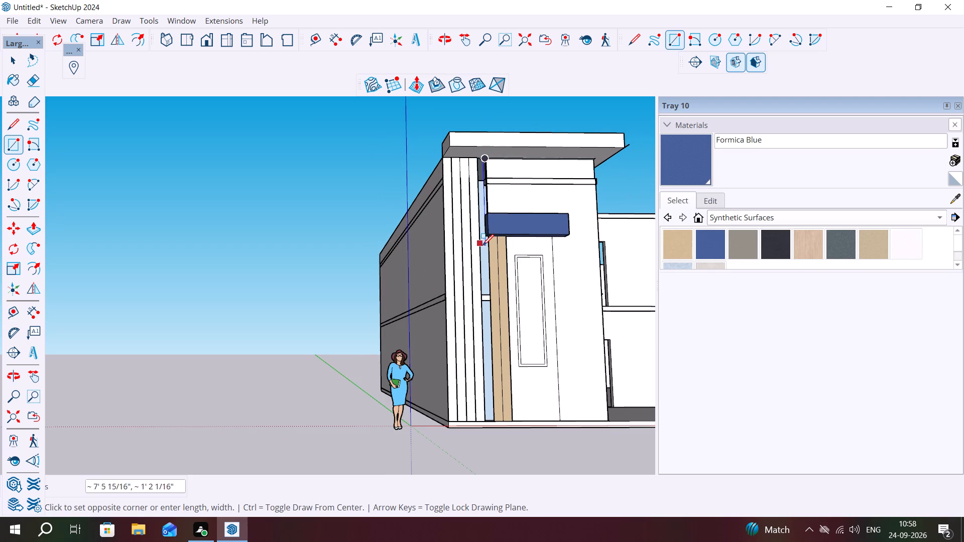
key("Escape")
Fill the remaining gap beside the entrance wall with a rectangle about 9 7/8" wide and 22' 3 1/8" high.
left_click(487, 422)
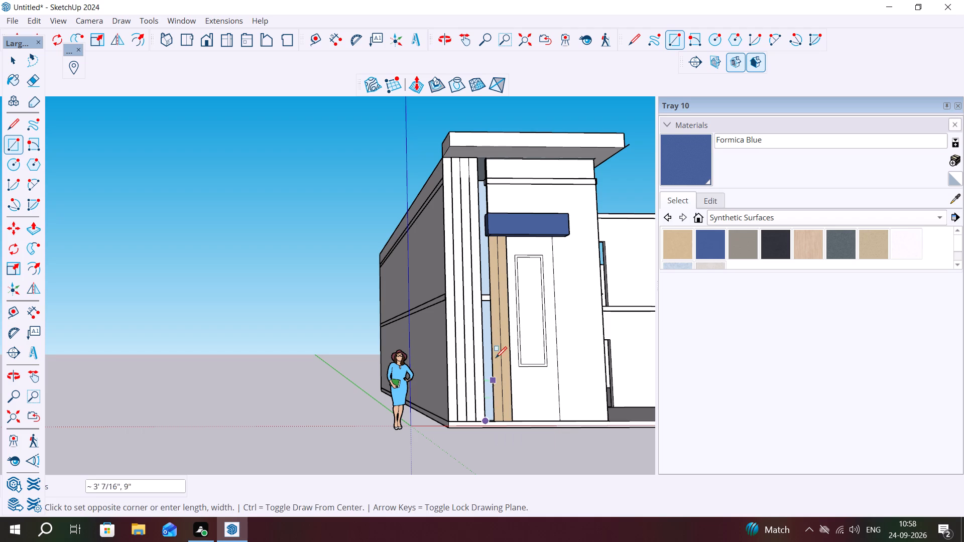
left_click(487, 160)
key("Escape")
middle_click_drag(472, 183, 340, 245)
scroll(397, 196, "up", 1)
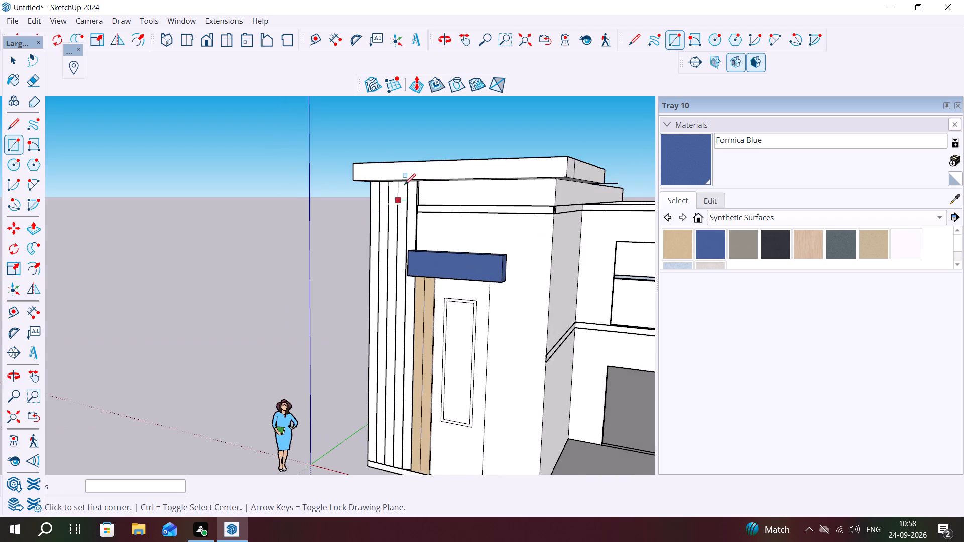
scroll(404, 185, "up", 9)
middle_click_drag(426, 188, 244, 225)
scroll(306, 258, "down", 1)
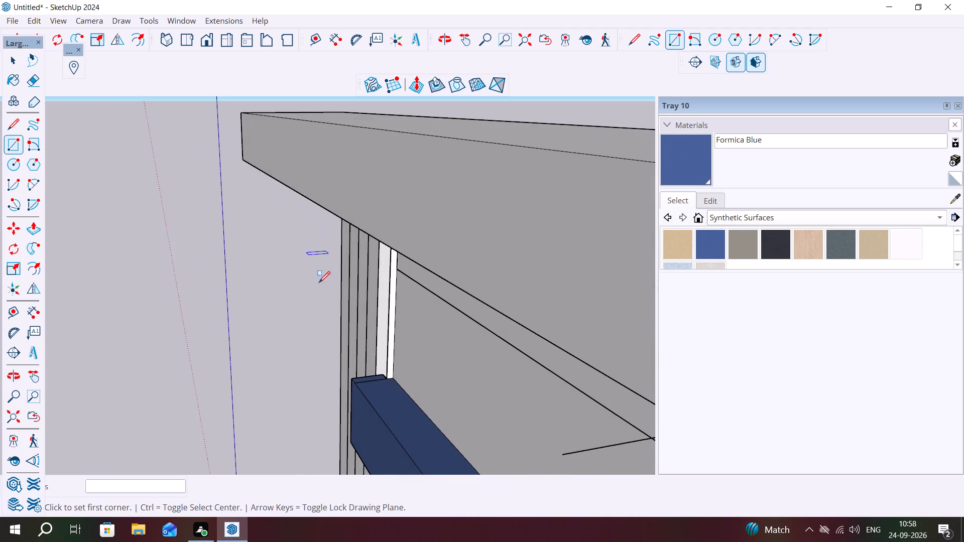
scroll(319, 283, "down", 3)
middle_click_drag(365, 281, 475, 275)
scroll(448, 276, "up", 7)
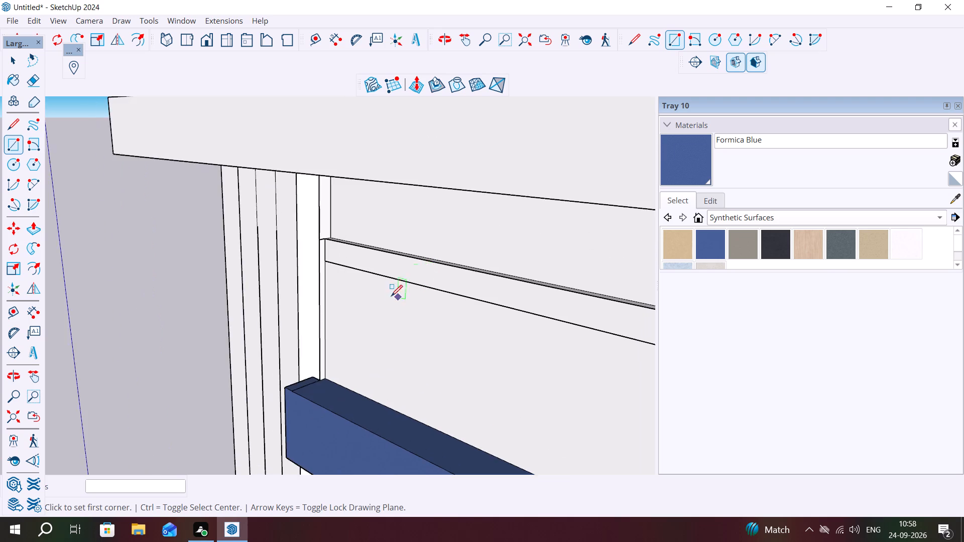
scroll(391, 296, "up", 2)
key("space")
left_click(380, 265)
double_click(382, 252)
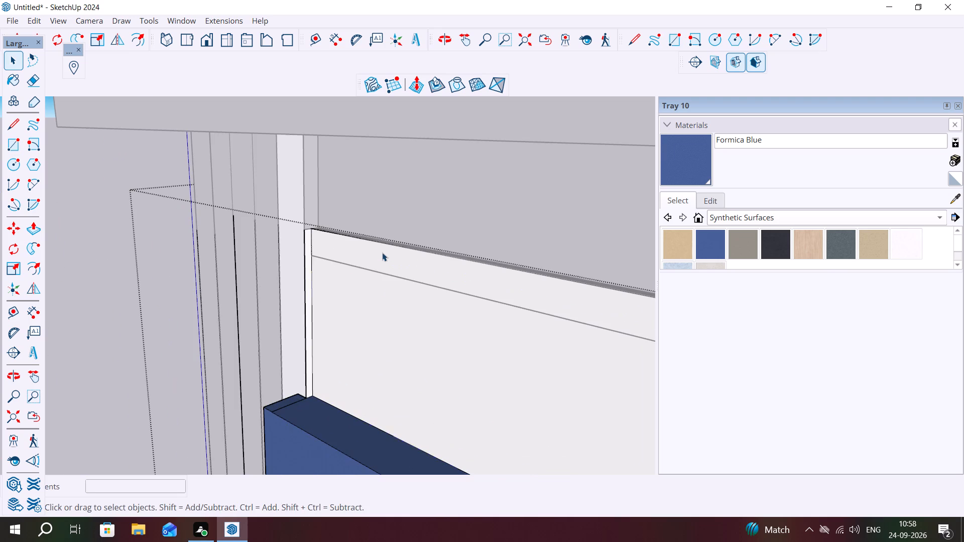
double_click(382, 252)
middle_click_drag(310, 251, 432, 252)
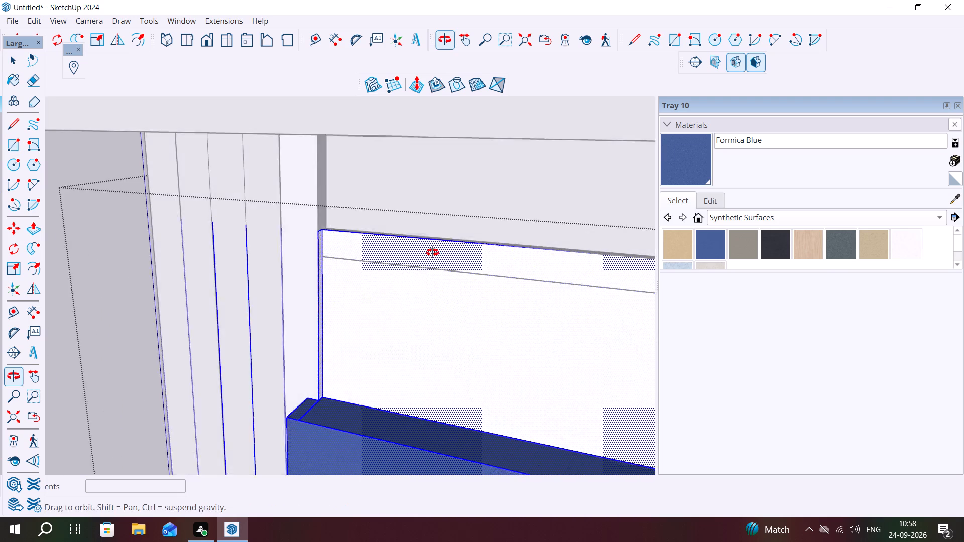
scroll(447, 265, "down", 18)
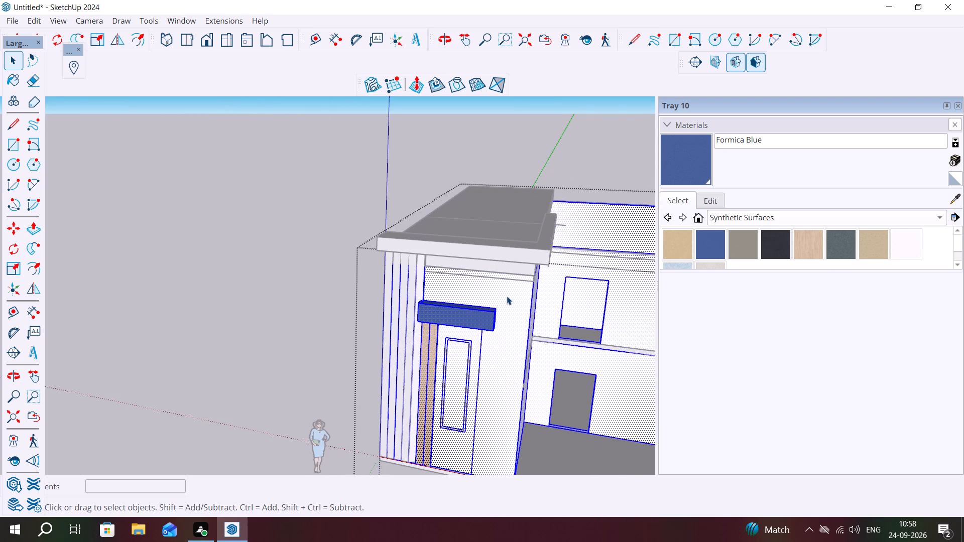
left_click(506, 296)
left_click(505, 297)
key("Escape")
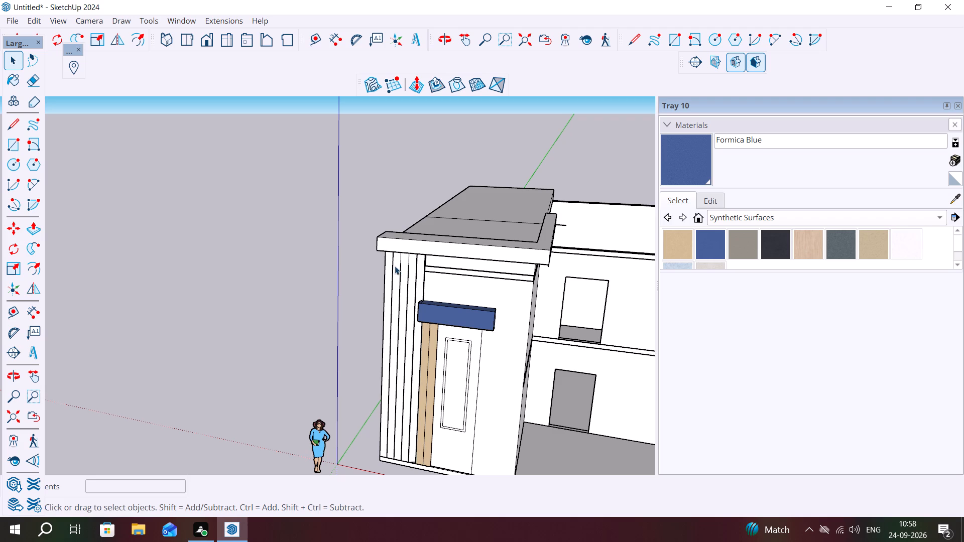
Paint the first three full-height vertical panels, starting from the building's outer corner, with Formica Blue.
left_click(390, 267)
left_click_drag(683, 152, 682, 145)
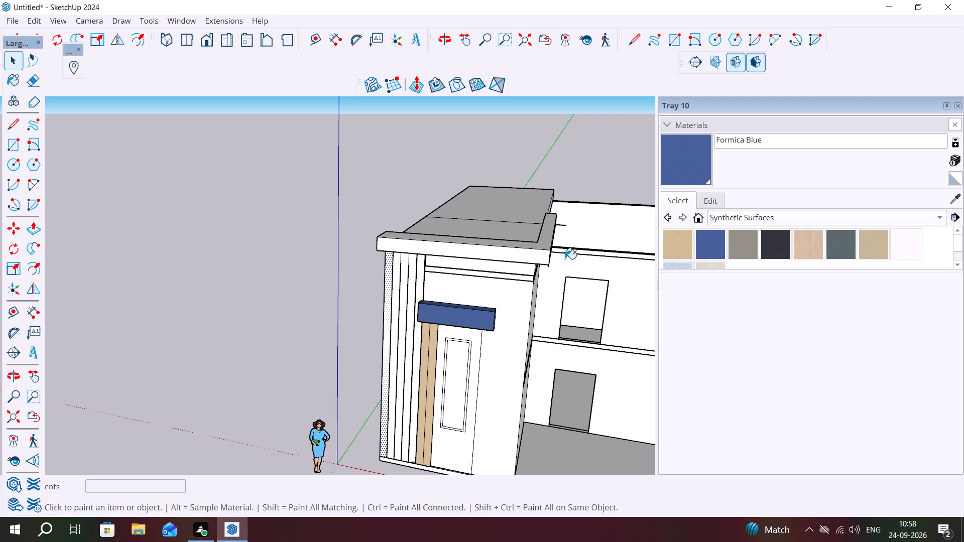
left_click(389, 273)
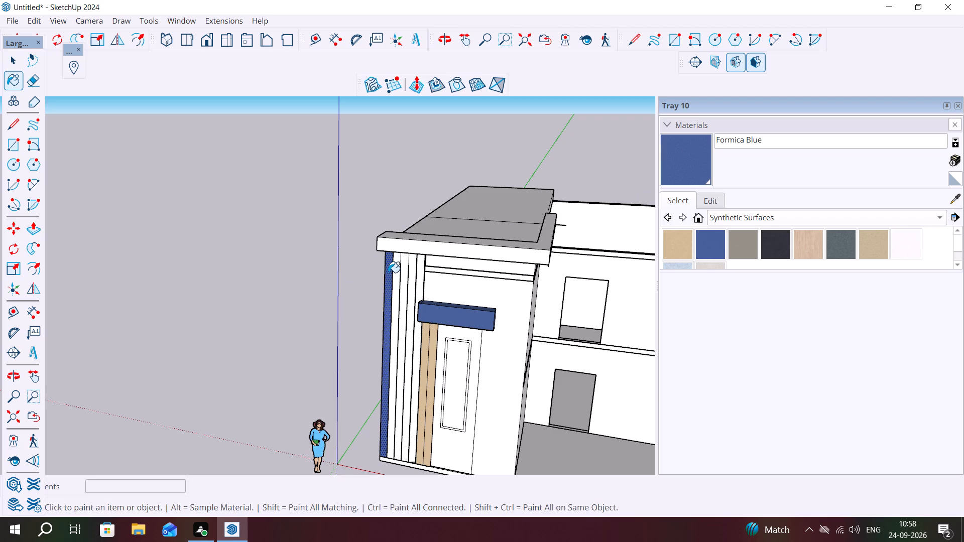
key("space")
left_click(393, 272)
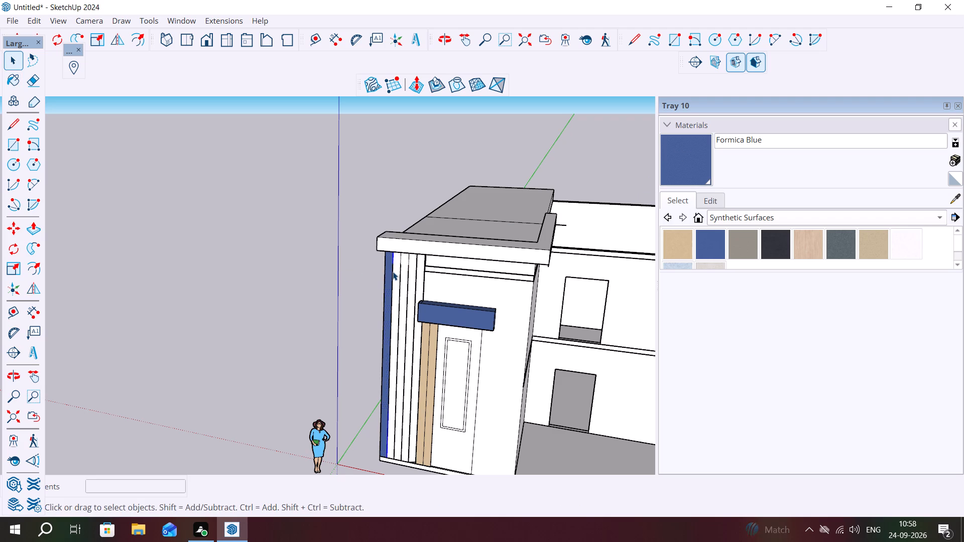
left_click(395, 273)
left_click(704, 154)
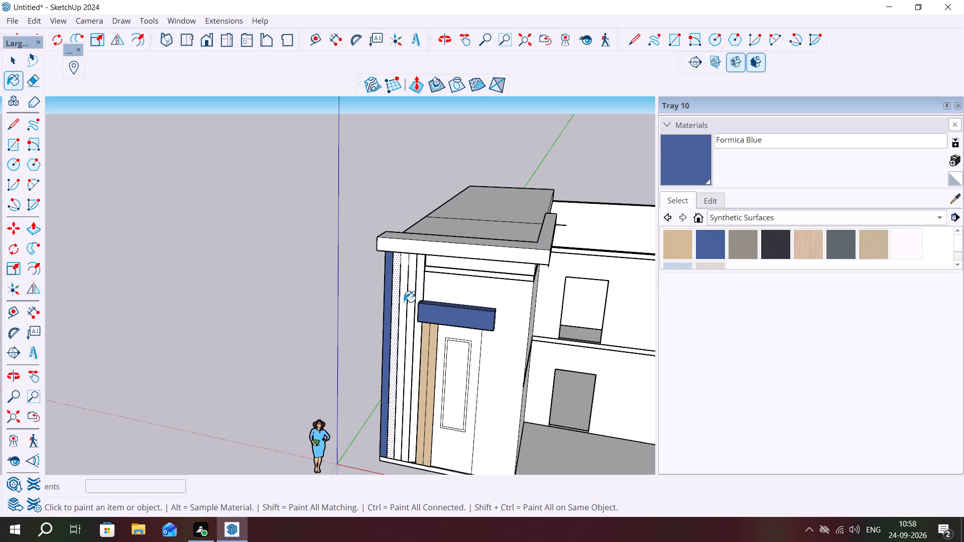
left_click(394, 285)
key("space")
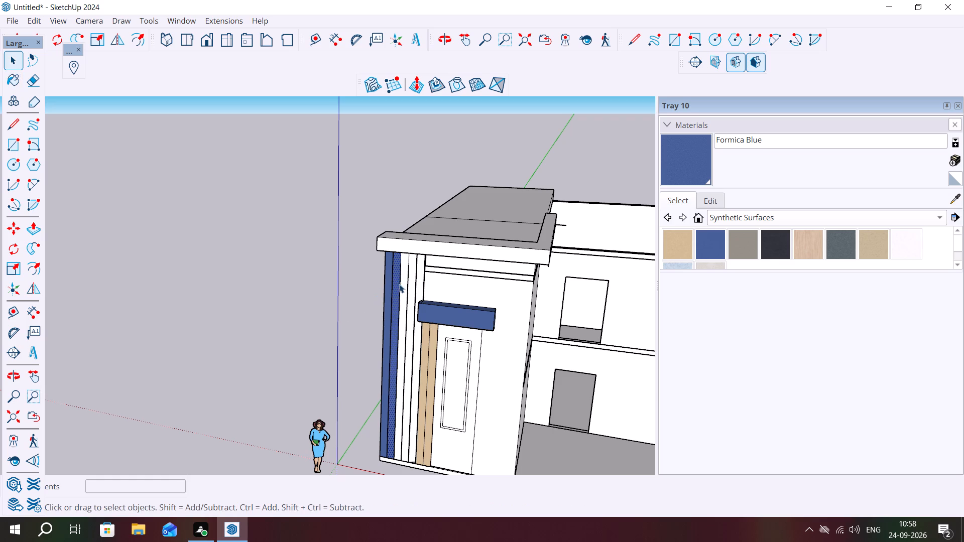
left_click(402, 286)
left_click(675, 173)
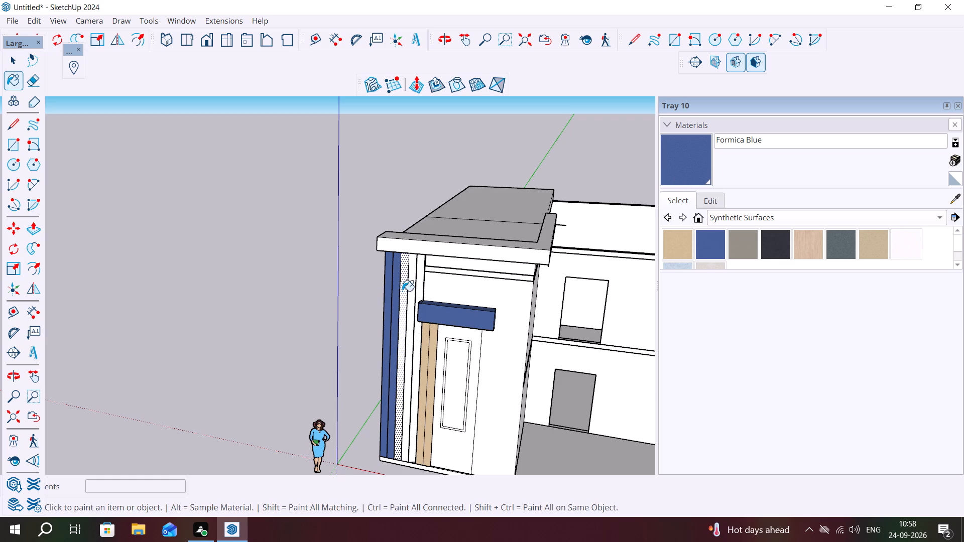
left_click(402, 292)
key("space")
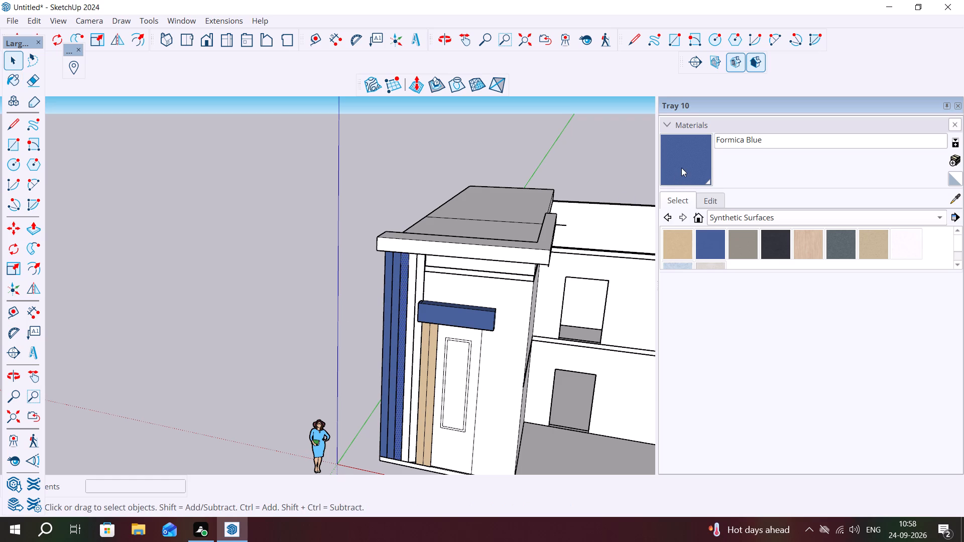
Paint the two remaining full-height panels beside the entrance wall with Formica Blue.
left_click(412, 287)
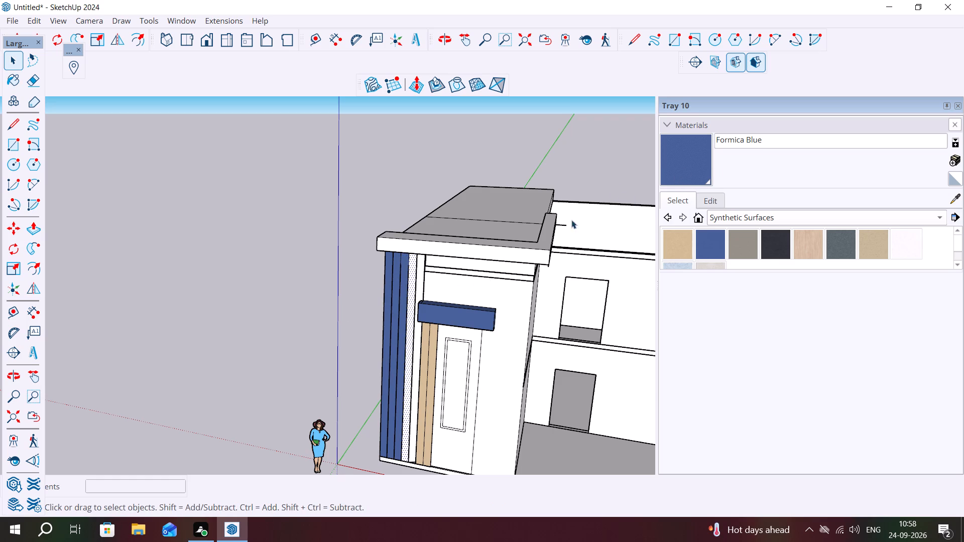
left_click(671, 155)
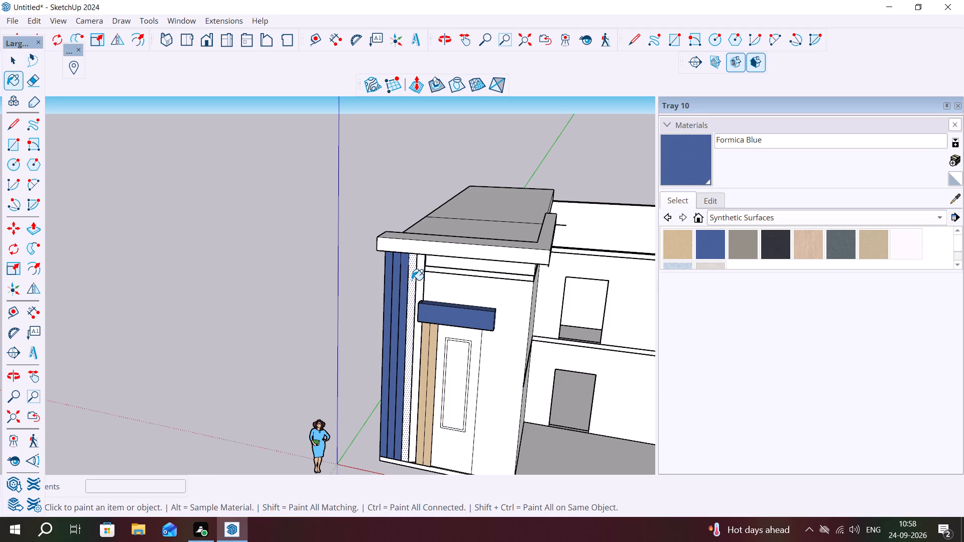
left_click(412, 280)
key("Escape")
key("space")
left_click(417, 282)
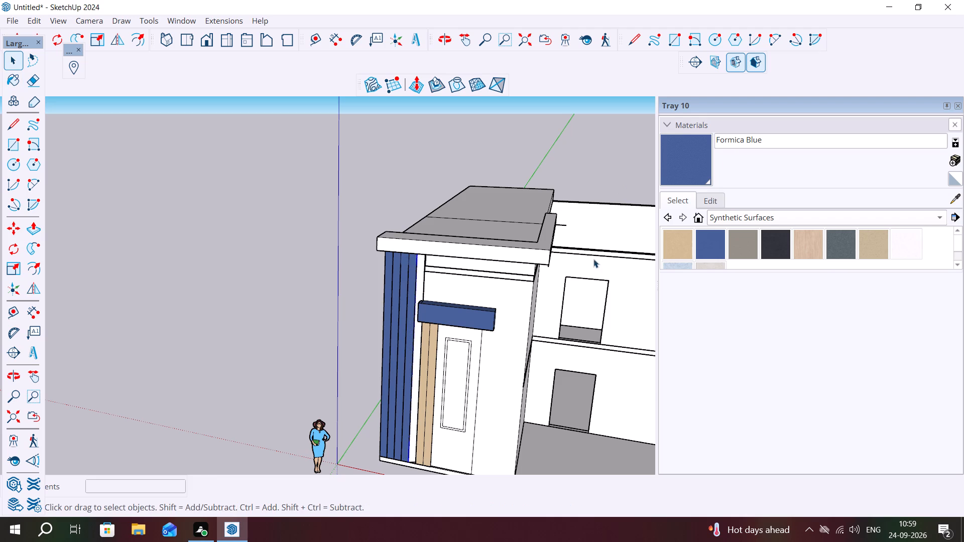
left_click(422, 276)
left_click(688, 158)
left_click(417, 287)
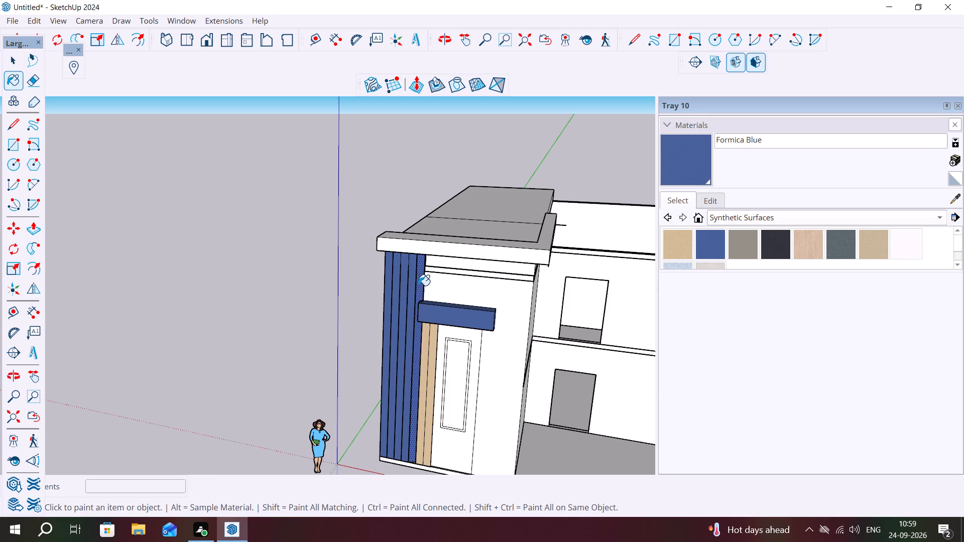
key("Escape")
Inside the roof group, delete the two horizontal edges crossing the entrance wall below the roof overhang.
middle_click_drag(447, 293, 495, 255)
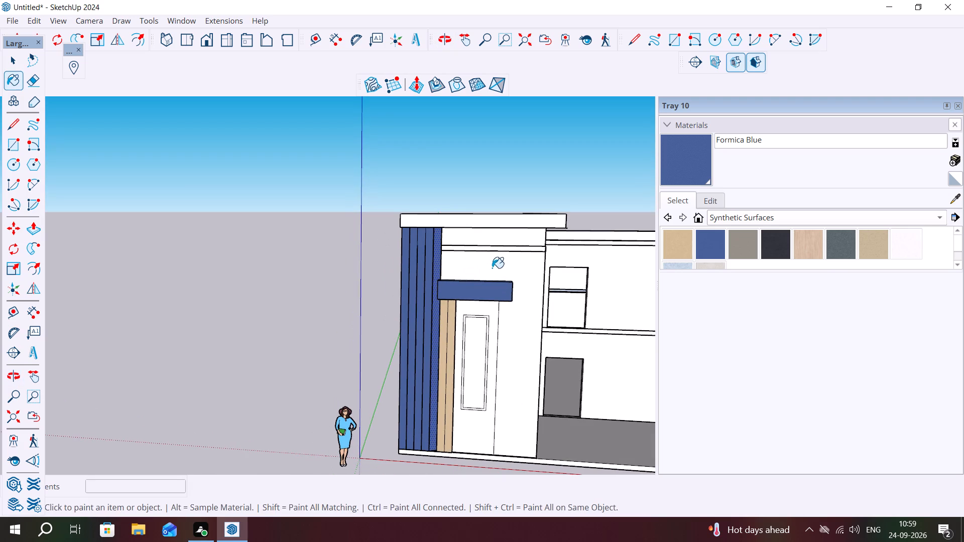
key("space")
scroll(471, 252, "up", 5)
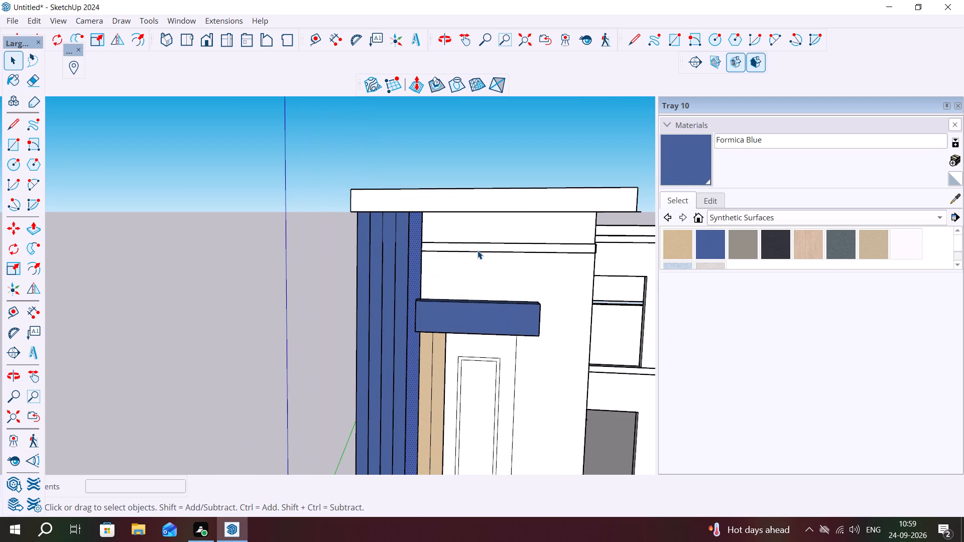
left_click(477, 250)
double_click(477, 250)
left_click(477, 250)
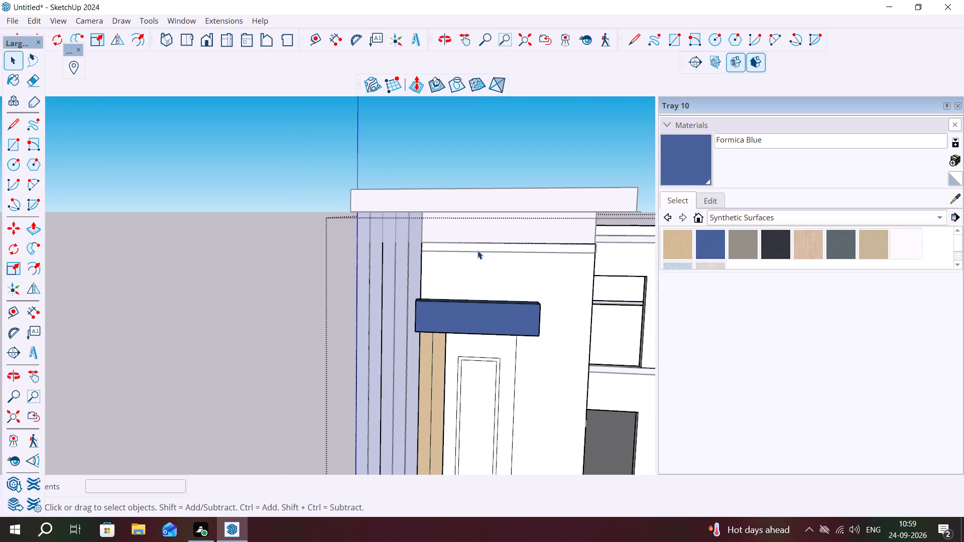
left_click(477, 250)
left_click(477, 250)
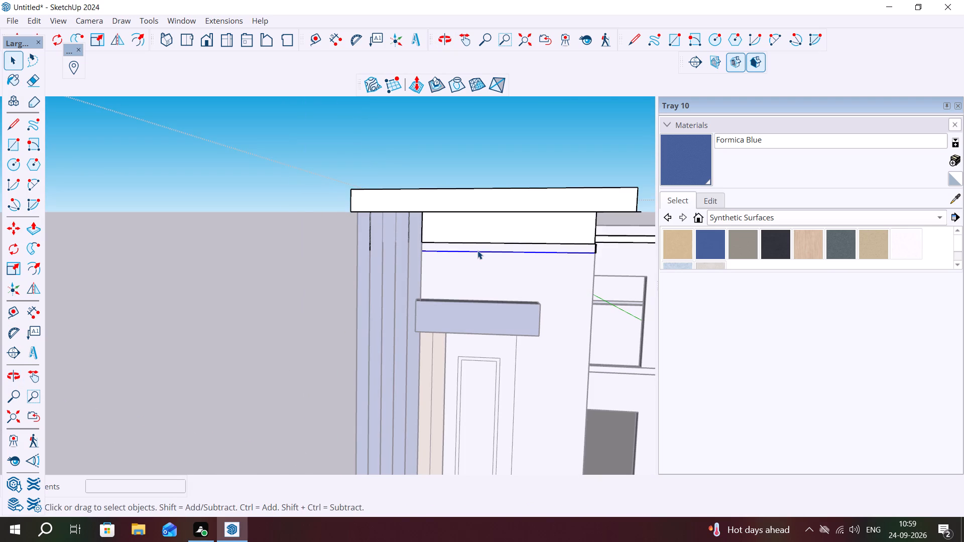
key("Delete")
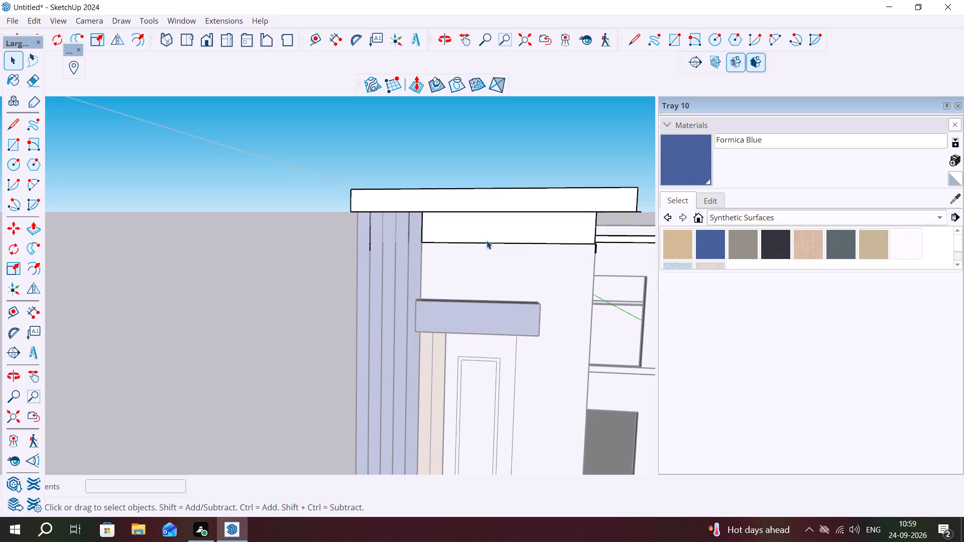
left_click(487, 240)
left_click(487, 241)
key("Delete")
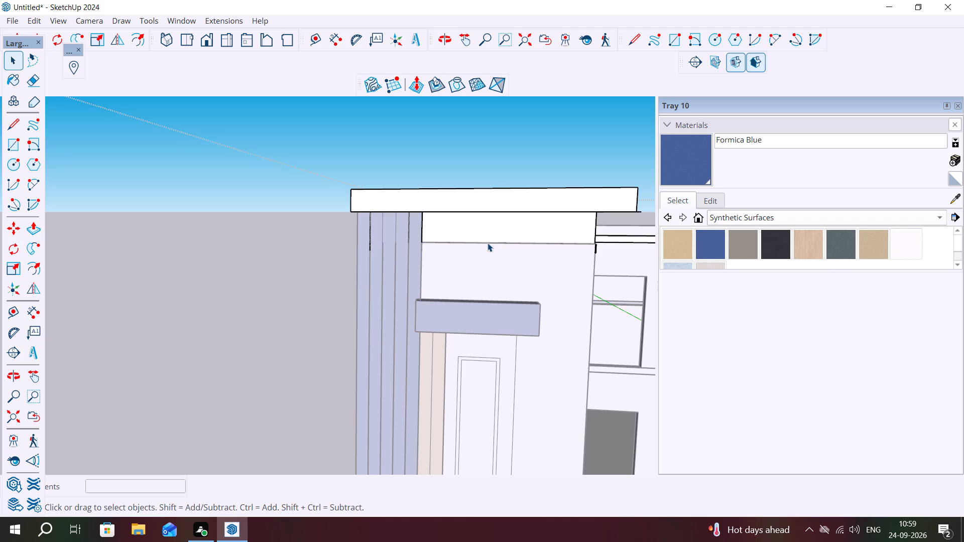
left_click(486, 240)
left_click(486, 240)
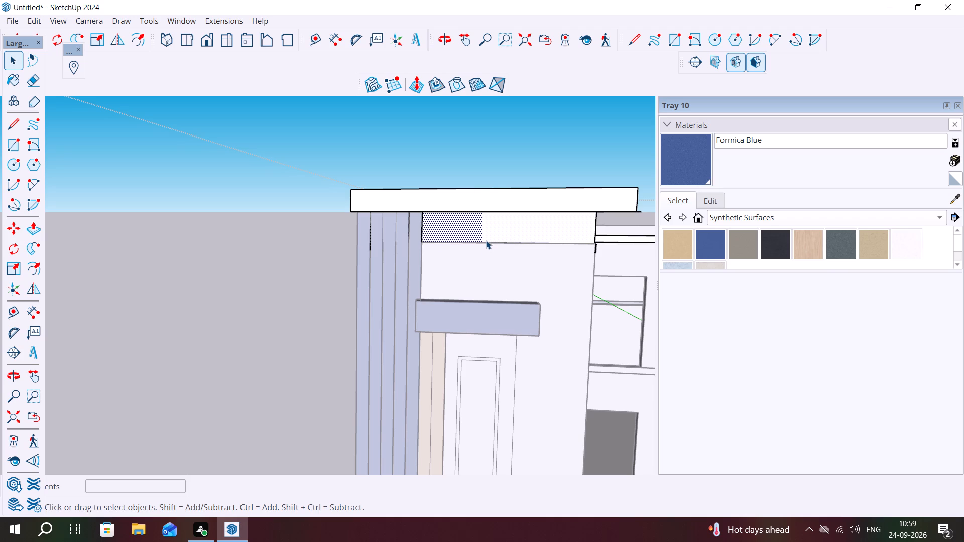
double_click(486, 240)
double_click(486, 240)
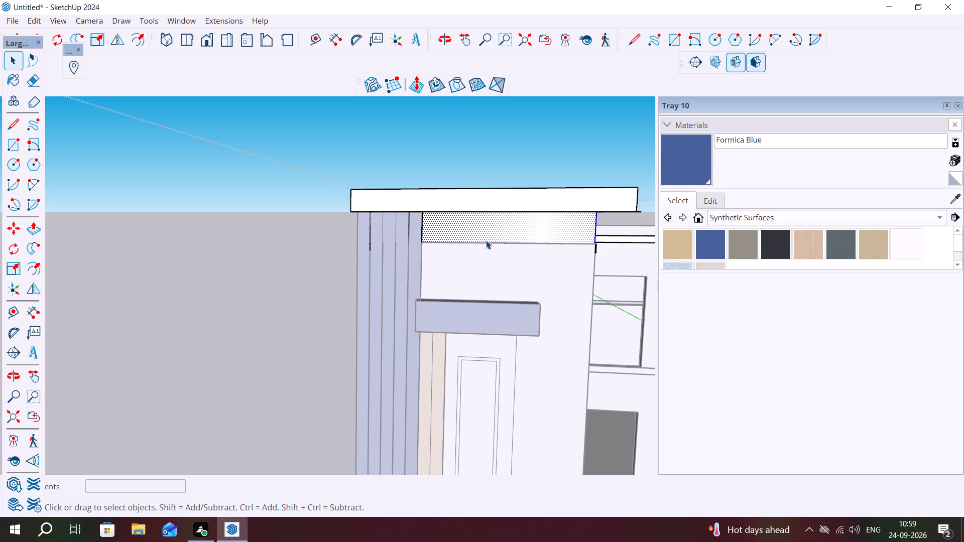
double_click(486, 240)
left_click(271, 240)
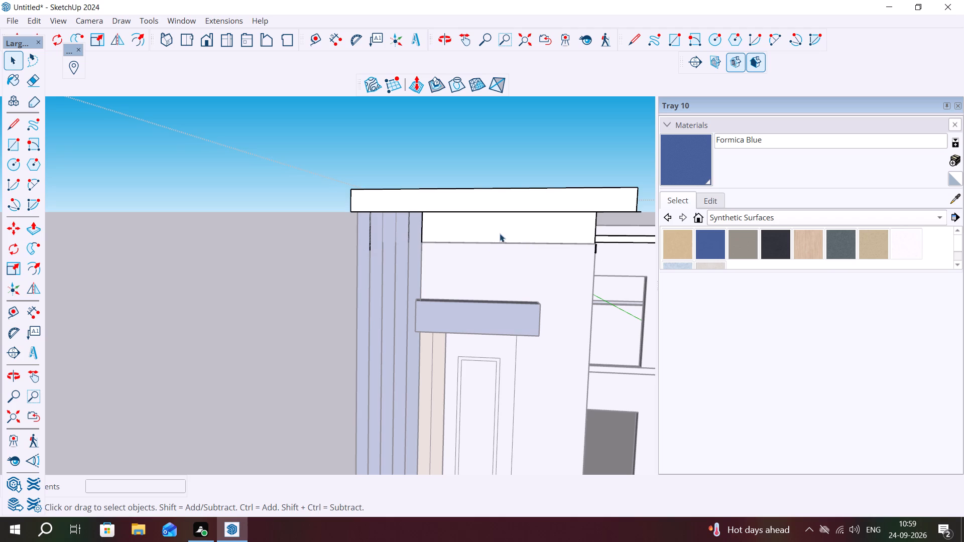
Inside the wall group, delete the remaining horizontal edge along the entrance wall's top, and exit the group.
left_click(497, 242)
double_click(497, 242)
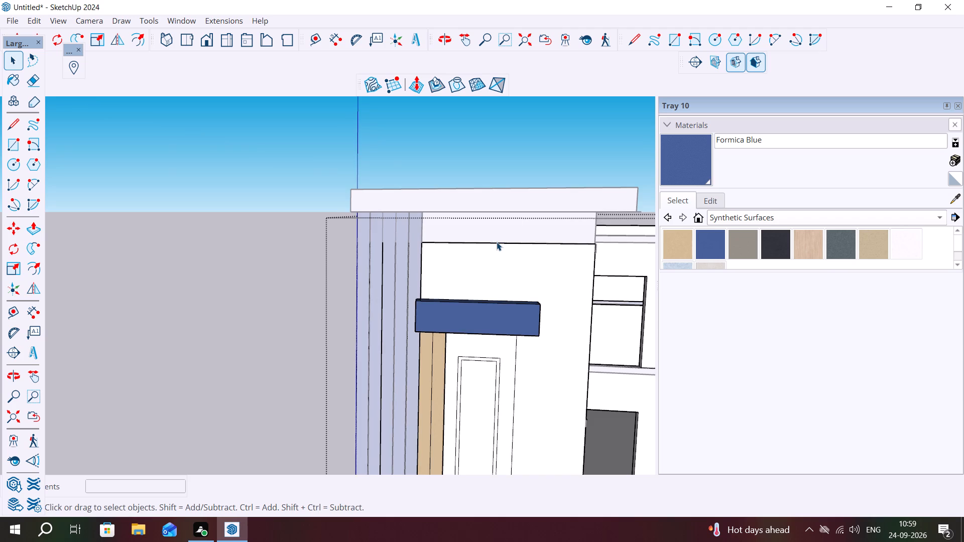
double_click(497, 242)
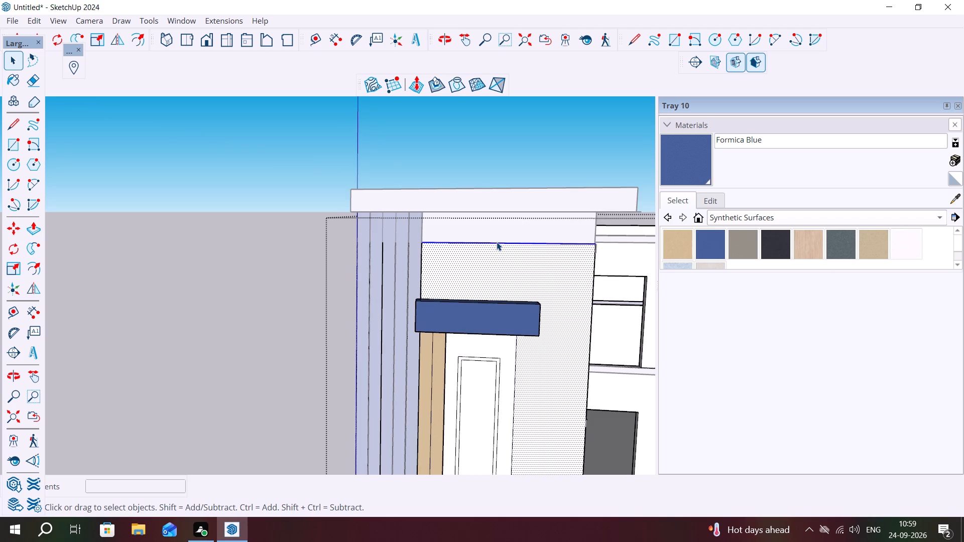
double_click(497, 242)
left_click(497, 242)
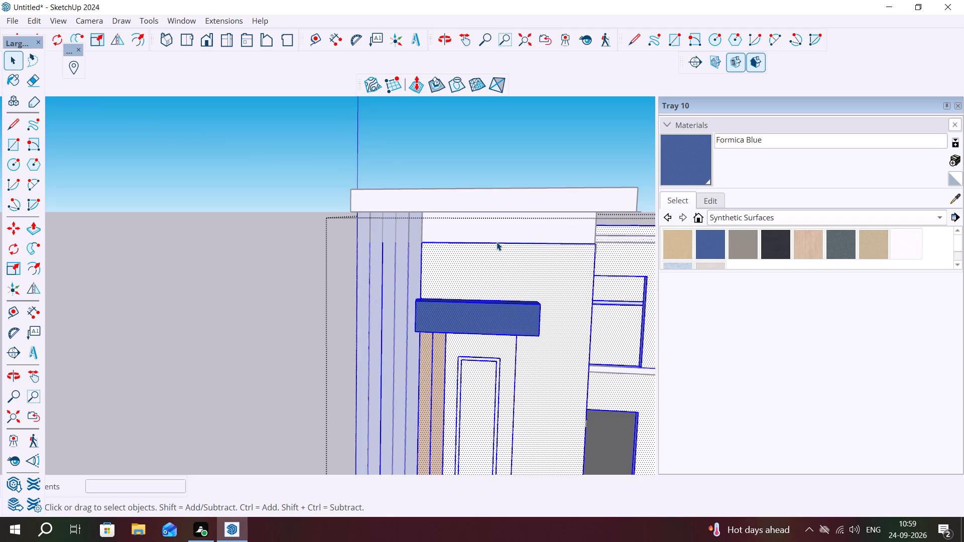
double_click(497, 242)
left_click(497, 242)
key("Delete")
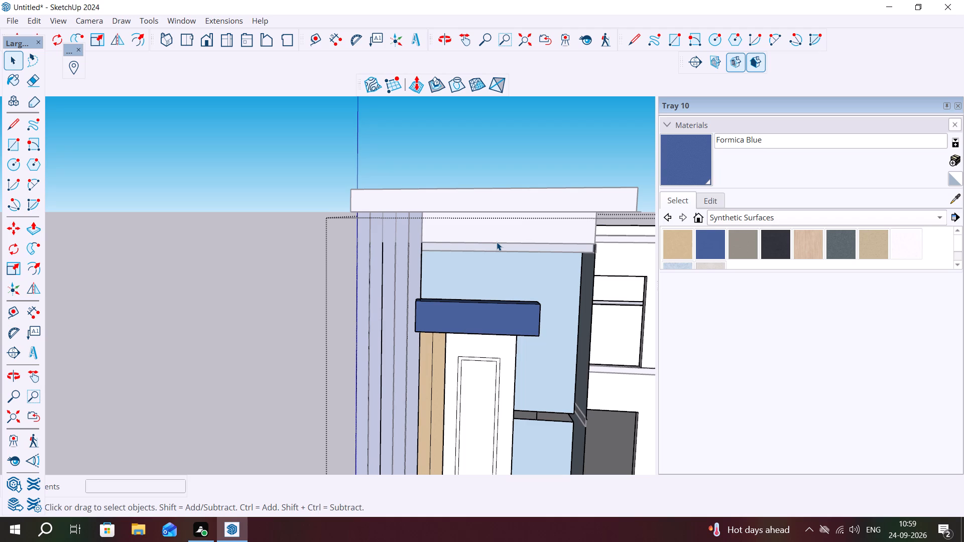
scroll(457, 248, "down", 4)
scroll(436, 241, "up", 3)
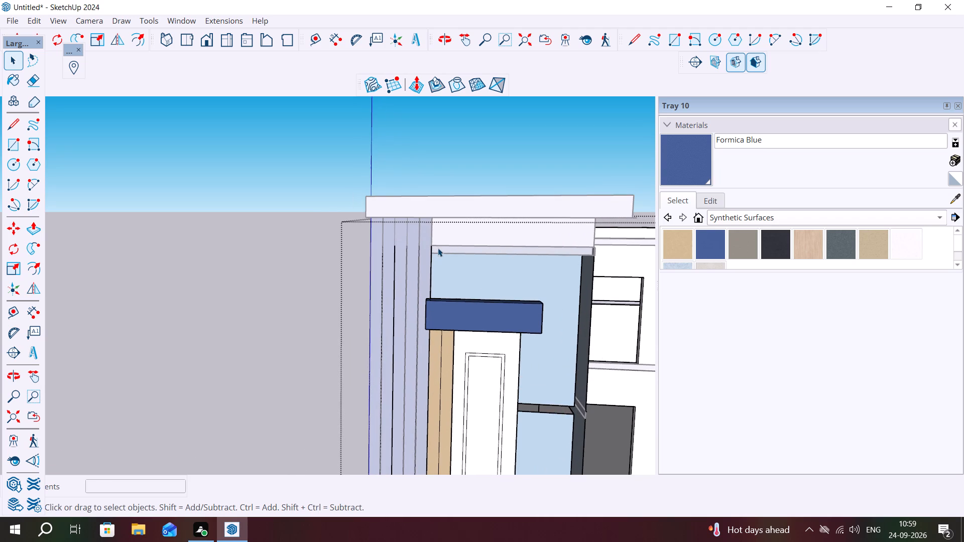
middle_click_drag(437, 231, 426, 187)
scroll(435, 229, "up", 5)
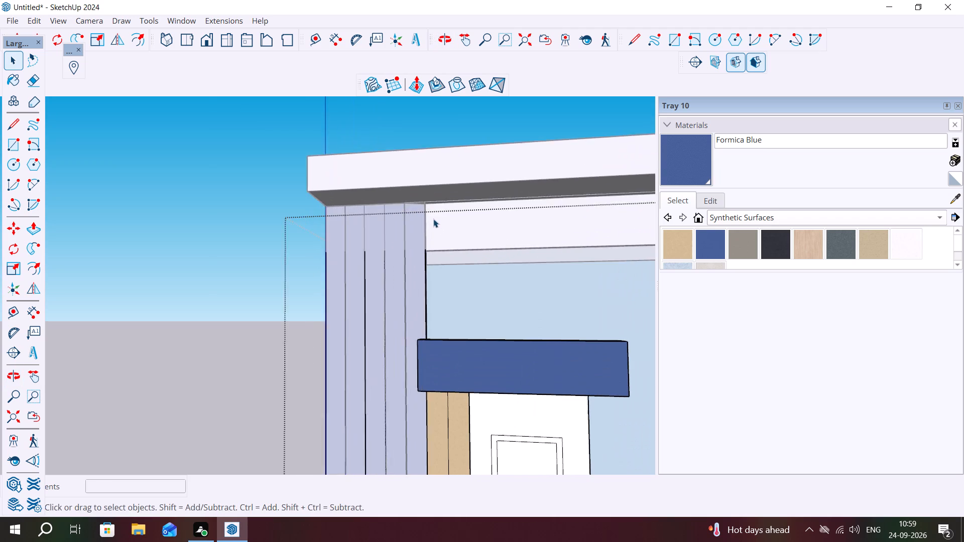
key("Escape")
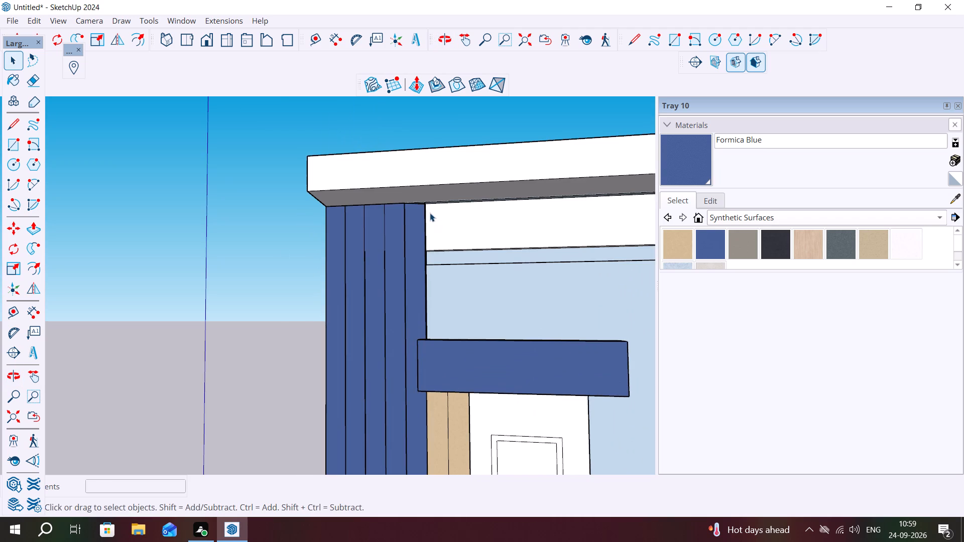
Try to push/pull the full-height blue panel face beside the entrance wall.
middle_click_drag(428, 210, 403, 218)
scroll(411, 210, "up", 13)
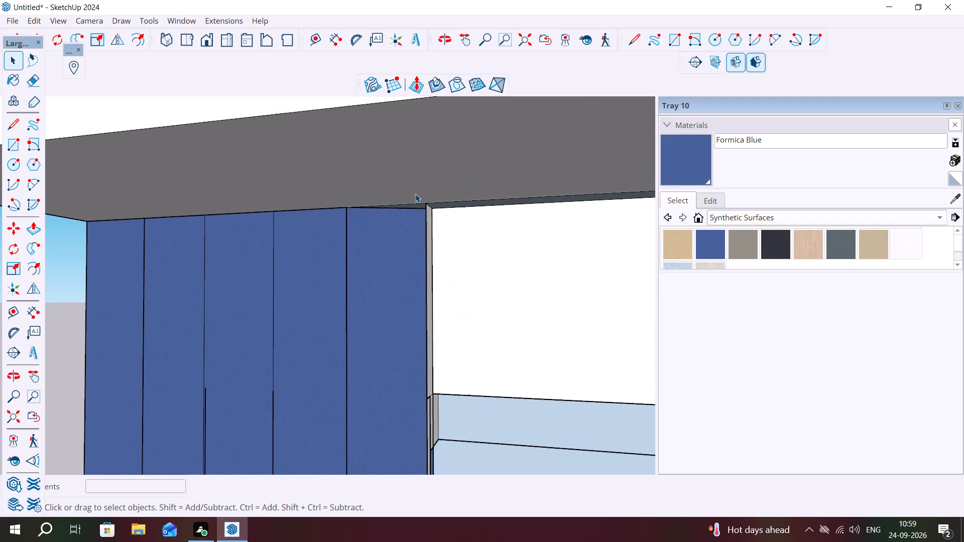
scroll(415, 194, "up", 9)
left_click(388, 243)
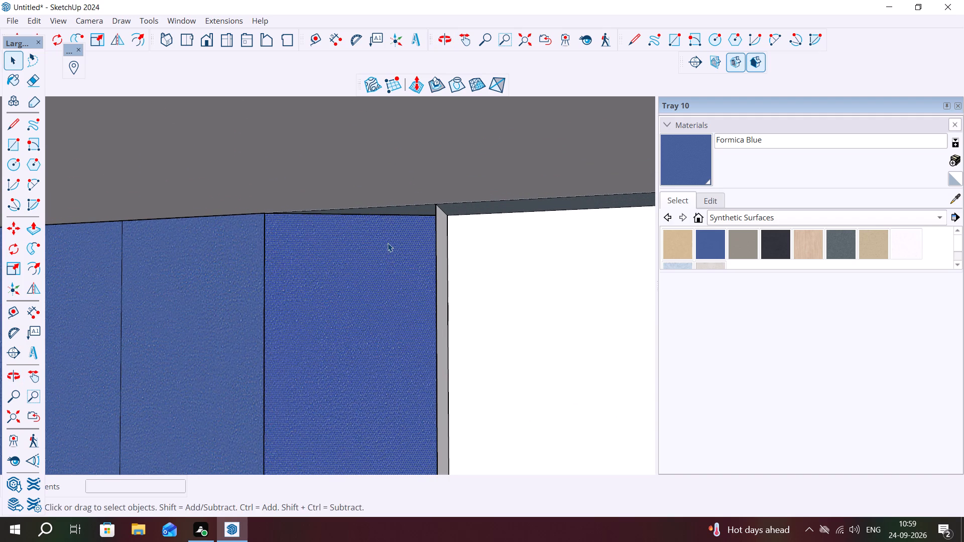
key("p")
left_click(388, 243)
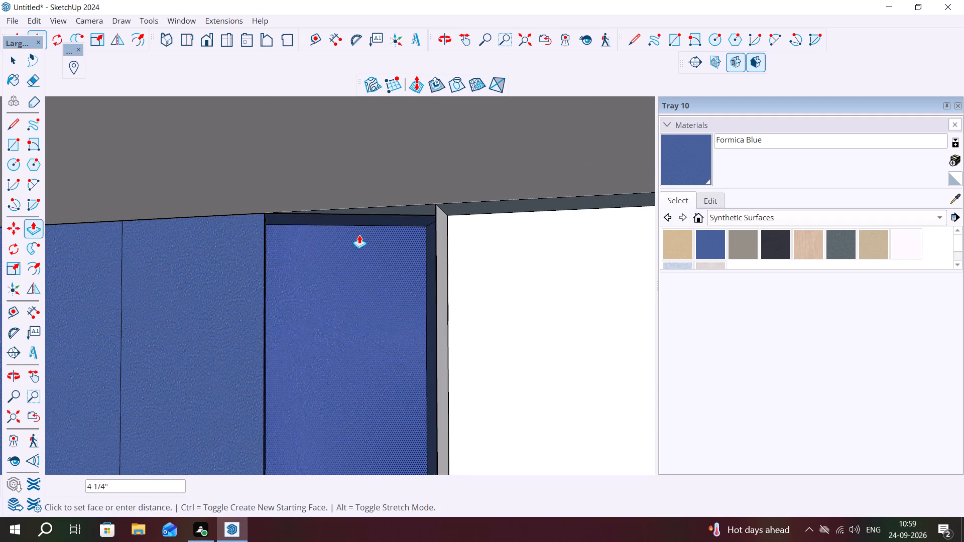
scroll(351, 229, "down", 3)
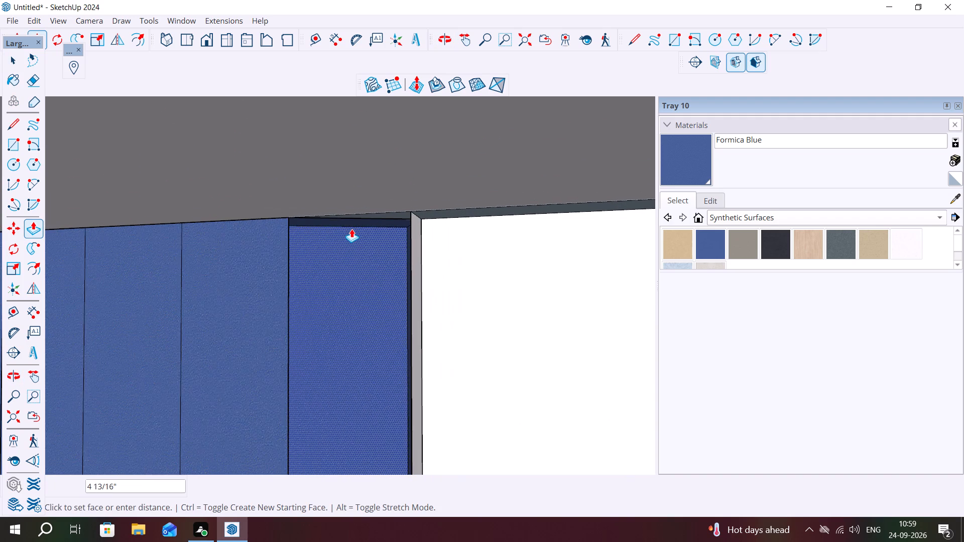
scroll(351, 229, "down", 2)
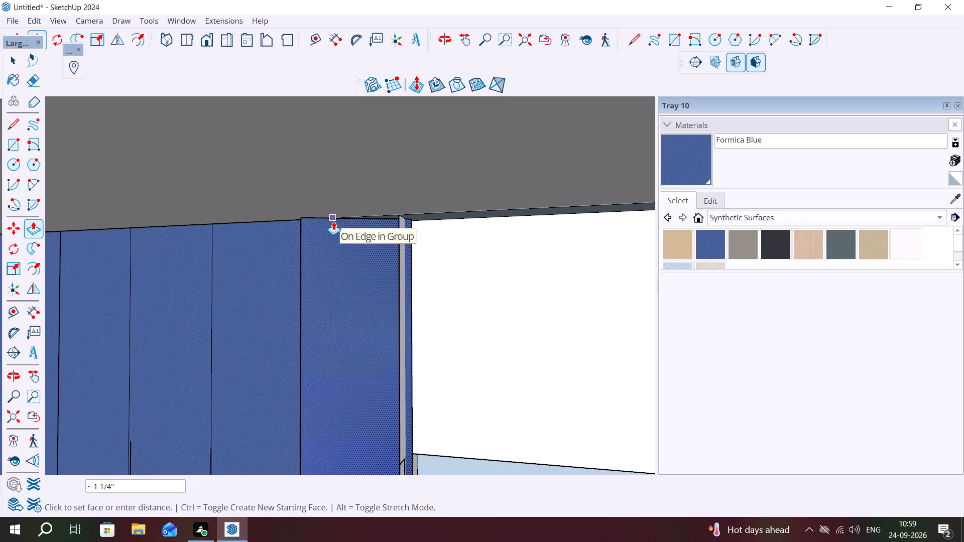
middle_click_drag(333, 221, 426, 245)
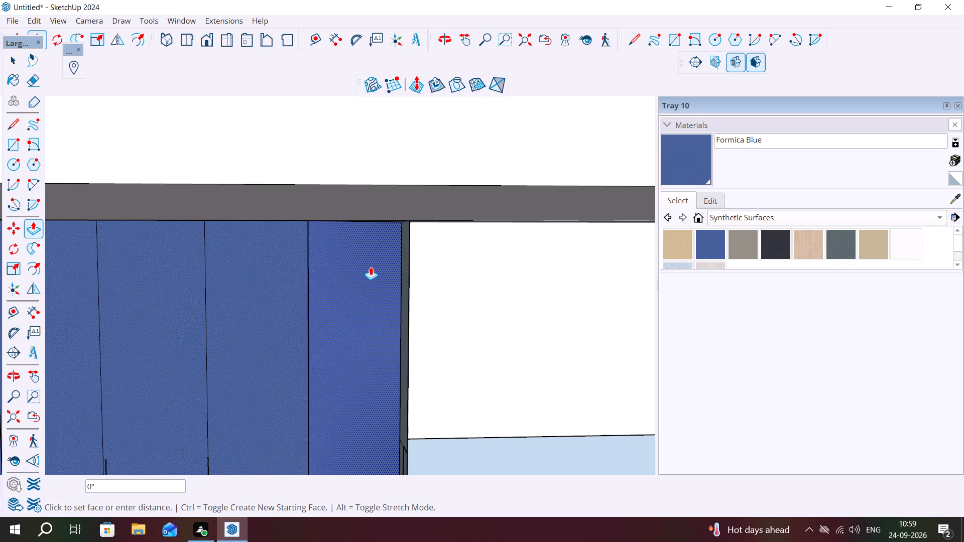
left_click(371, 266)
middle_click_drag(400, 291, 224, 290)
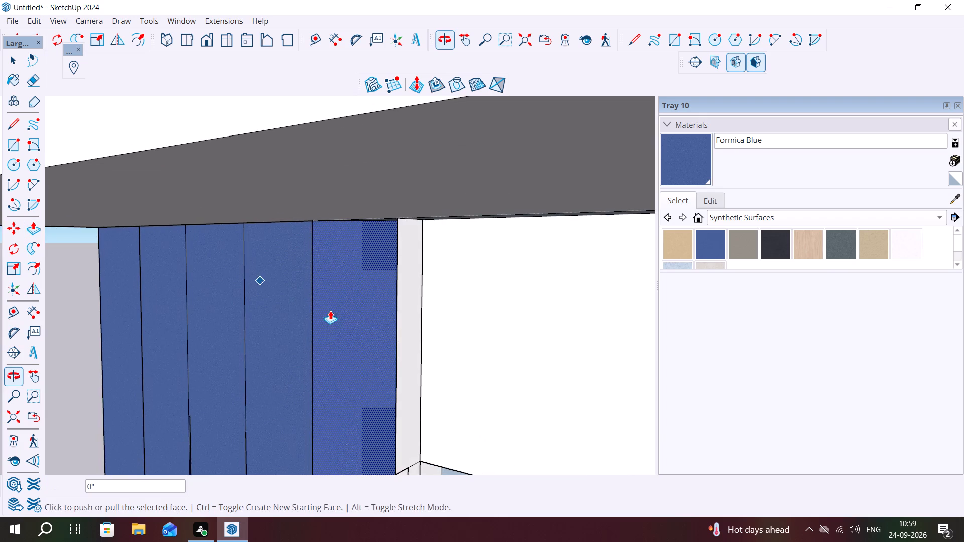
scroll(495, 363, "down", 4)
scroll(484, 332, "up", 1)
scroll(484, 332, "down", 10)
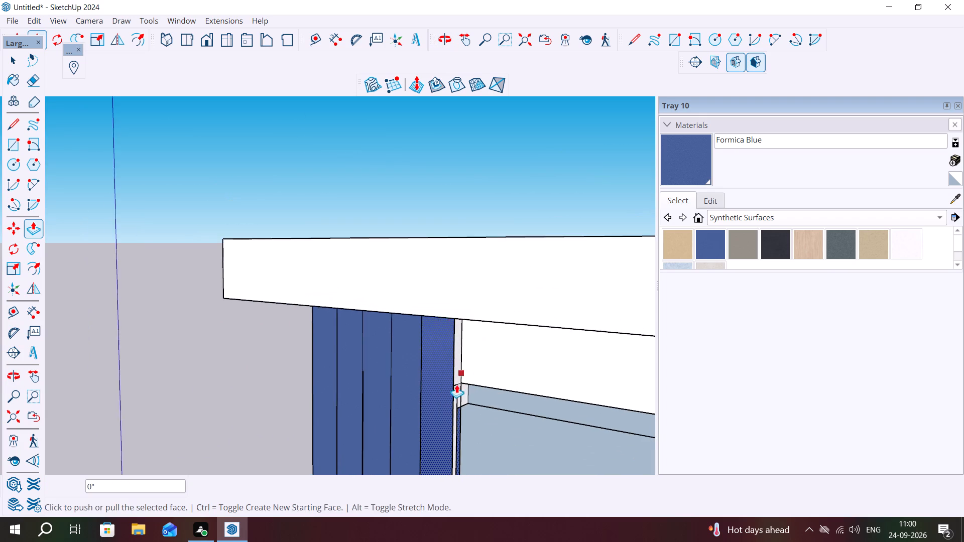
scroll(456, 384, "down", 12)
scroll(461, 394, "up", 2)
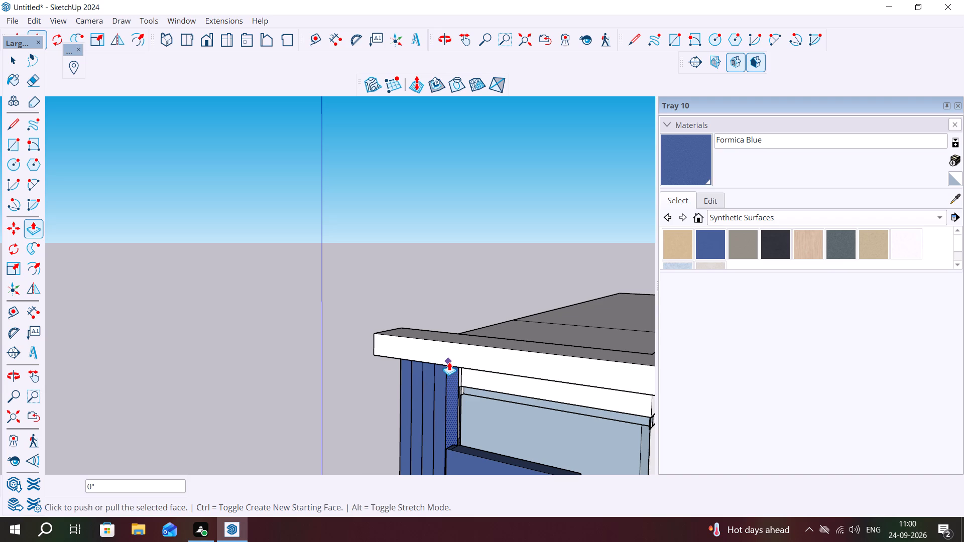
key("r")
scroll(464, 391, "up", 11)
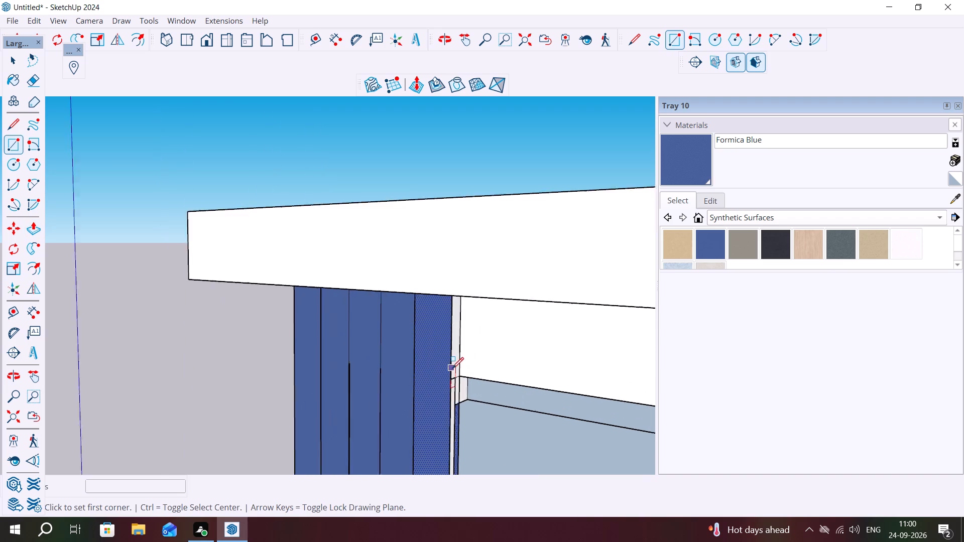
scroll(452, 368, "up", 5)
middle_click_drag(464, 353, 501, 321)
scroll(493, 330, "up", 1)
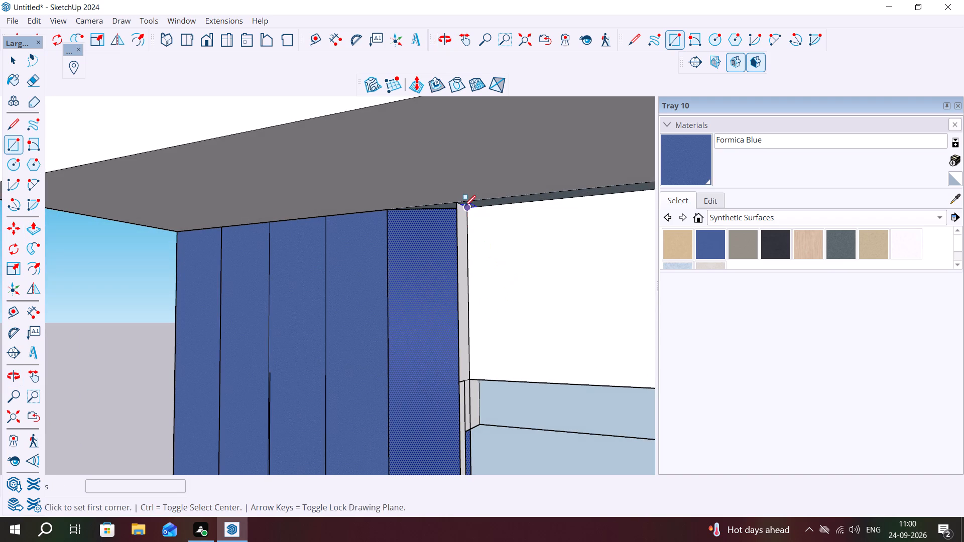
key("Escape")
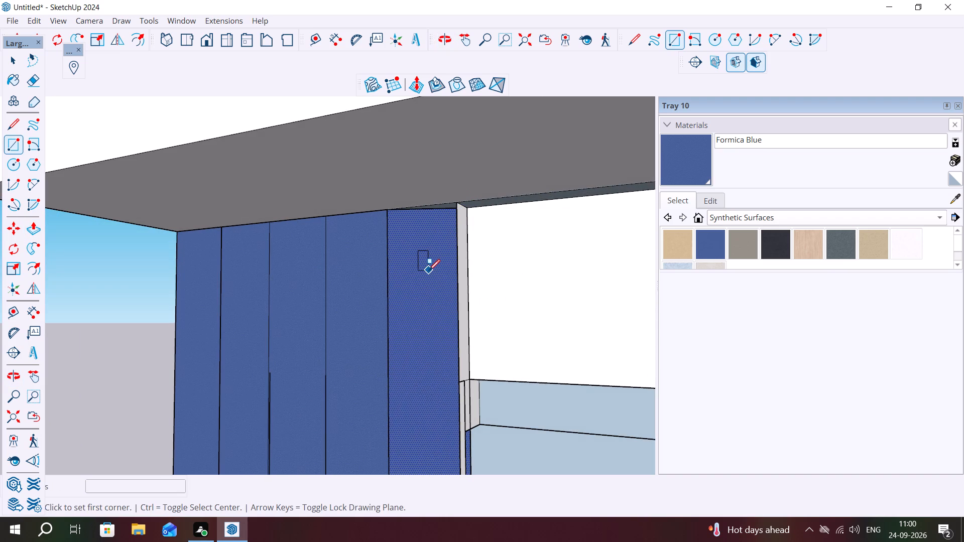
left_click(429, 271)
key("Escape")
Delete the full-height blue panel face beside the entrance wall together with its bounding edges.
key("space")
left_click(429, 271)
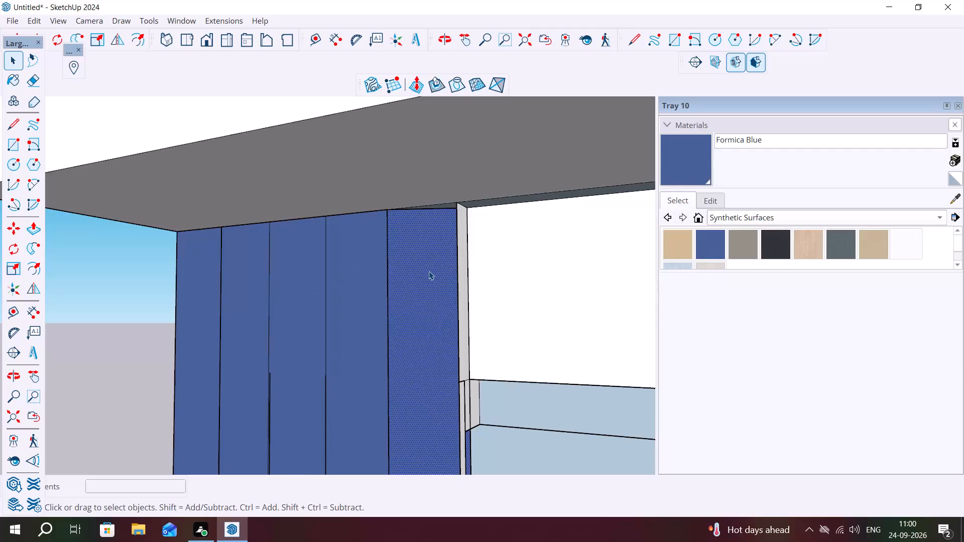
left_click(430, 271)
left_click(430, 271)
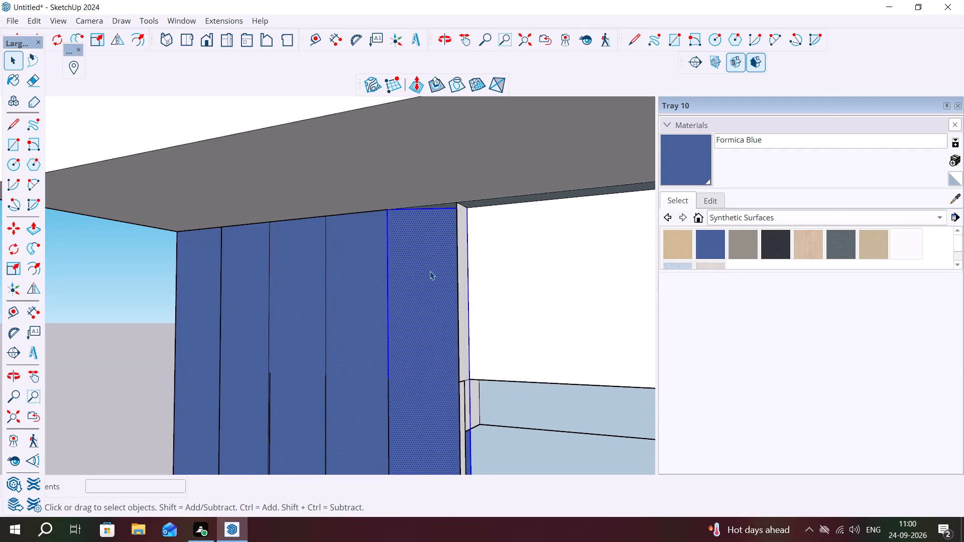
key("Delete")
Redraw the panel beside the entrance wall as a 9" by 22' 3 1/8" rectangle from the roof overhang down to the base.
scroll(383, 279, "down", 2)
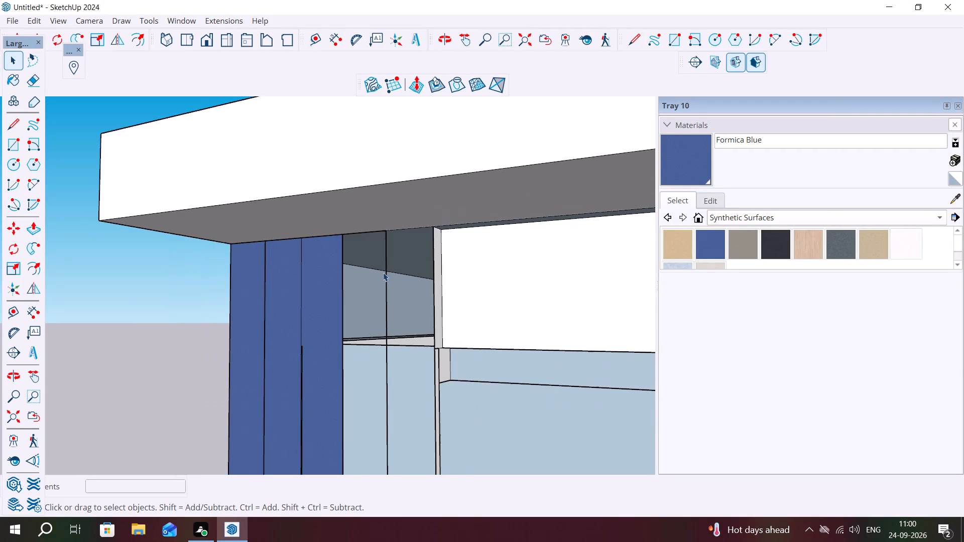
middle_click_drag(395, 270, 455, 269)
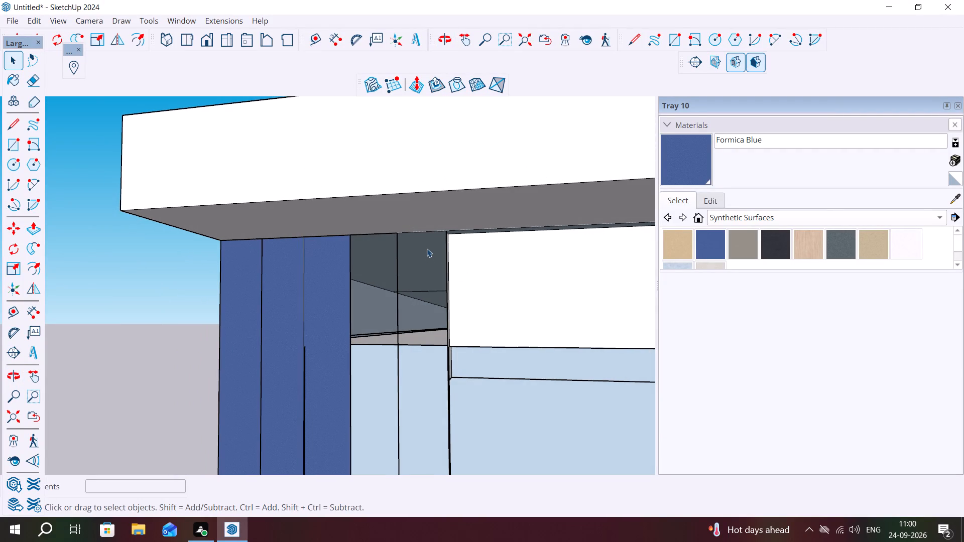
key("r")
left_click(398, 233)
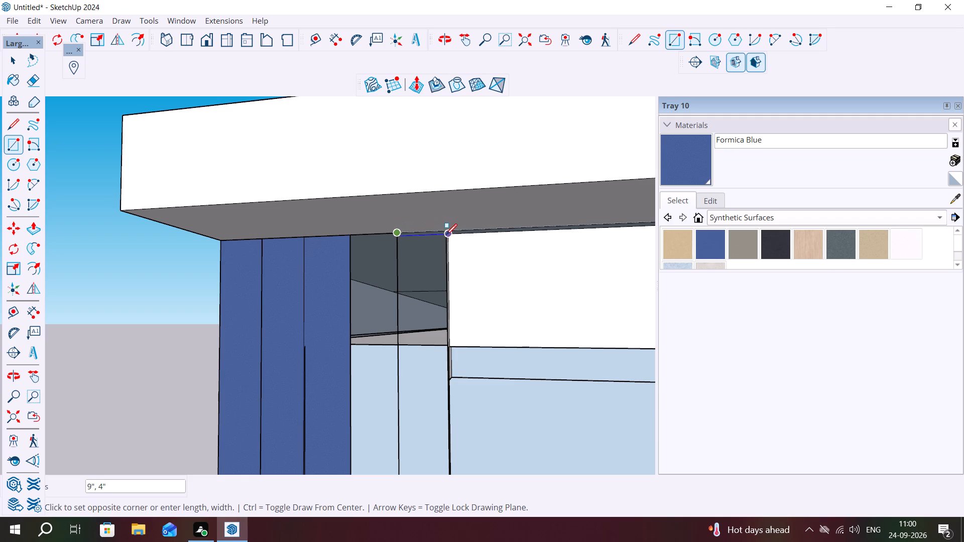
scroll(439, 230, "up", 4)
scroll(441, 228, "down", 1)
scroll(442, 228, "up", 5)
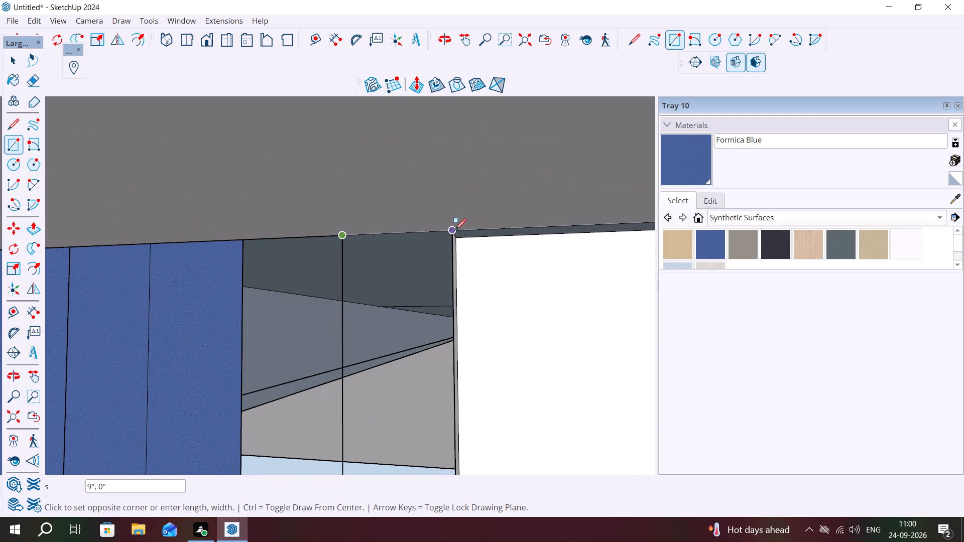
left_click_drag(451, 230, 451, 226)
scroll(451, 220, "down", 14)
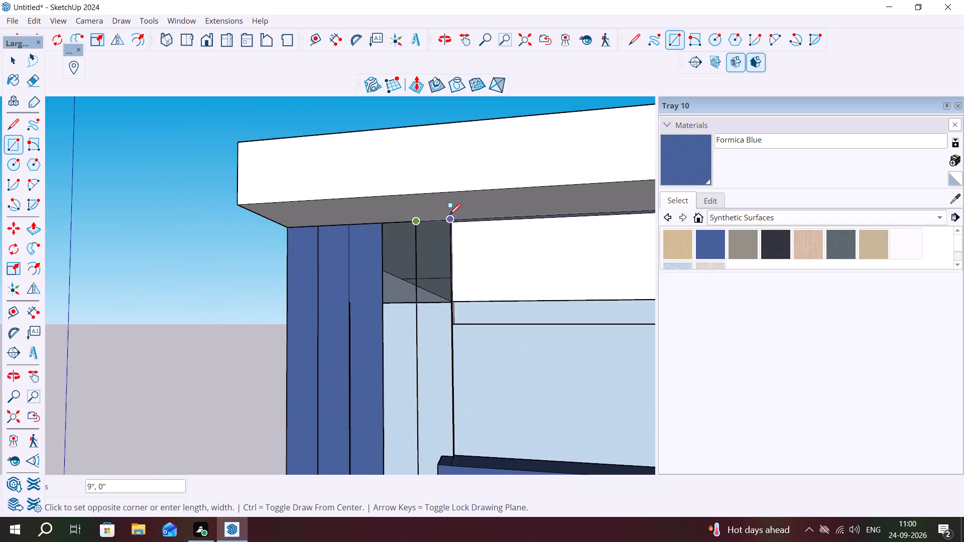
scroll(449, 215, "down", 7)
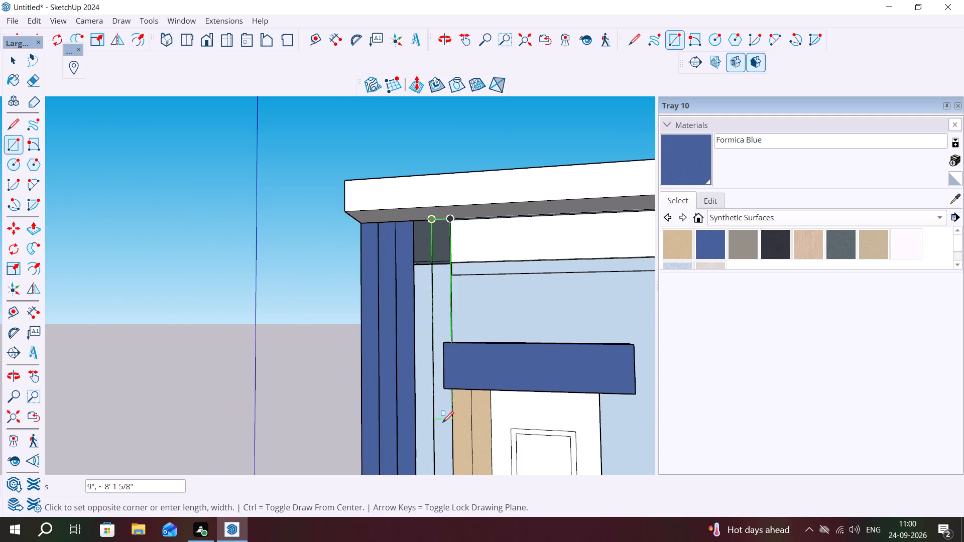
scroll(445, 435, "down", 12)
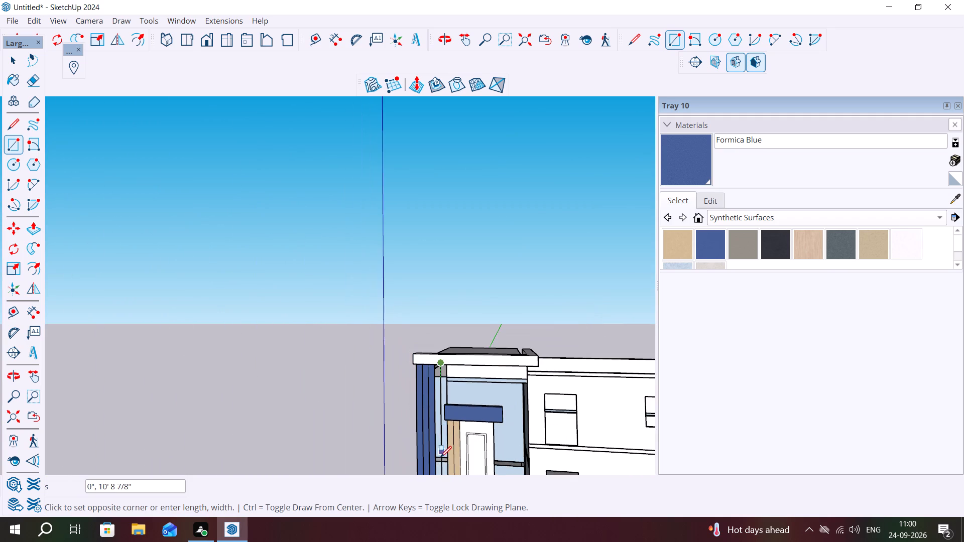
scroll(440, 461, "down", 17)
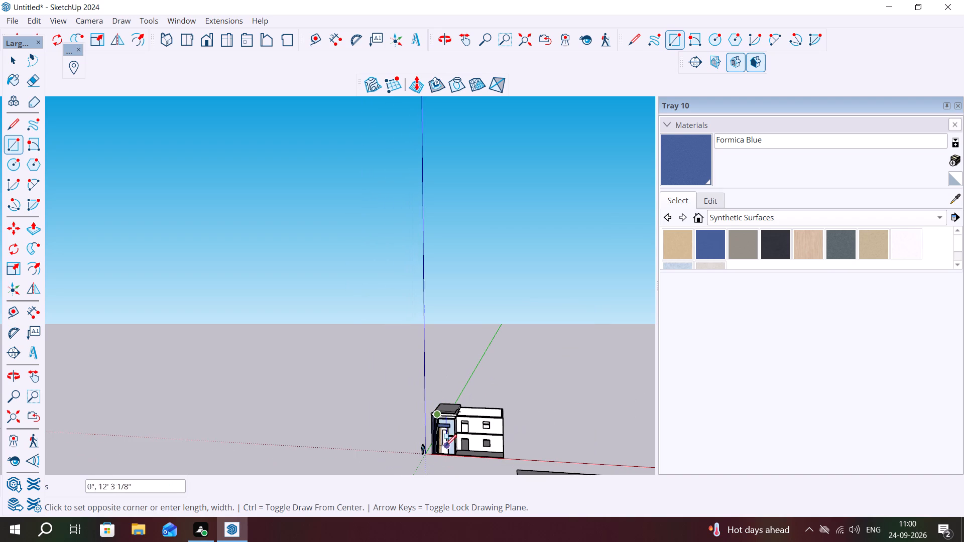
scroll(439, 455, "up", 18)
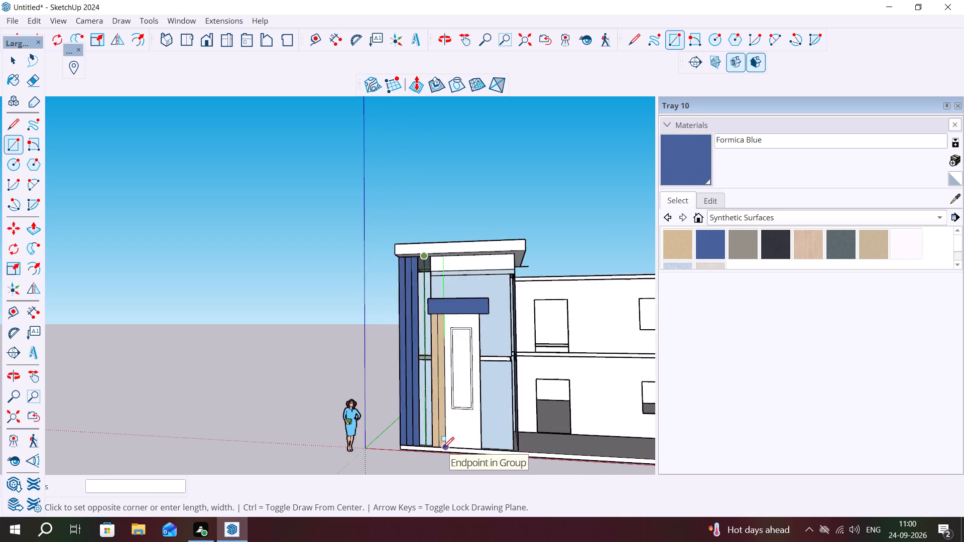
scroll(443, 448, "up", 5)
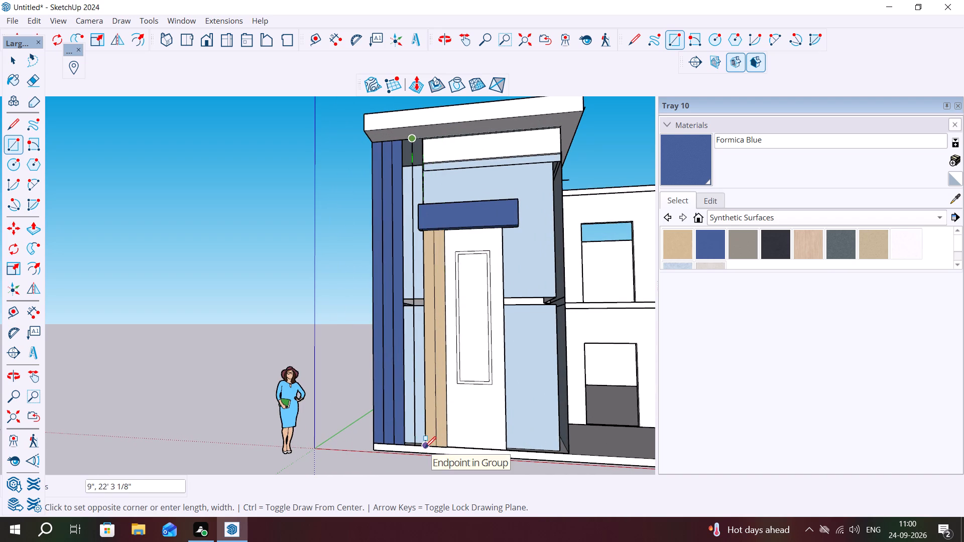
left_click(425, 448)
Paint the two unpainted full-height panels beside the entrance wall with Formica Blue.
key("space")
left_click(411, 406)
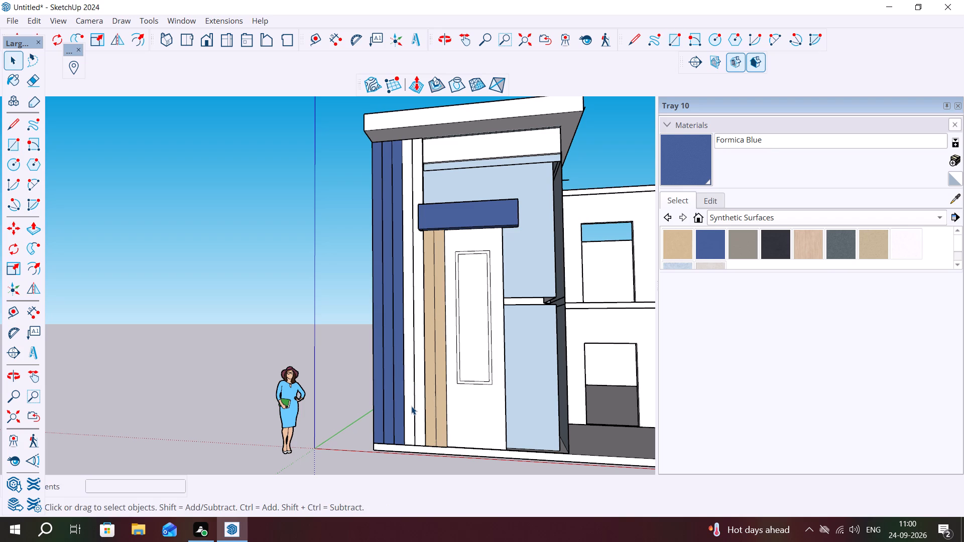
left_click(672, 152)
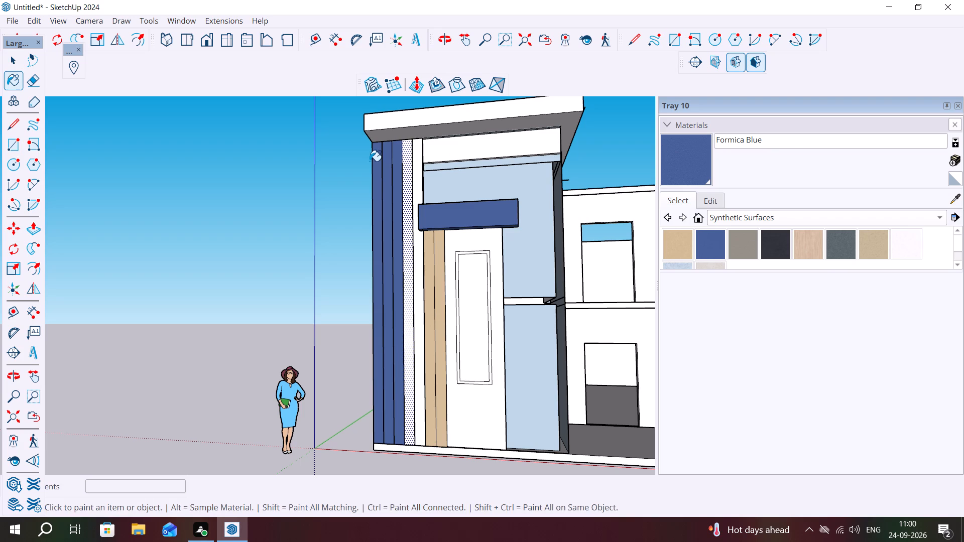
left_click(405, 164)
key("space")
left_click(414, 166)
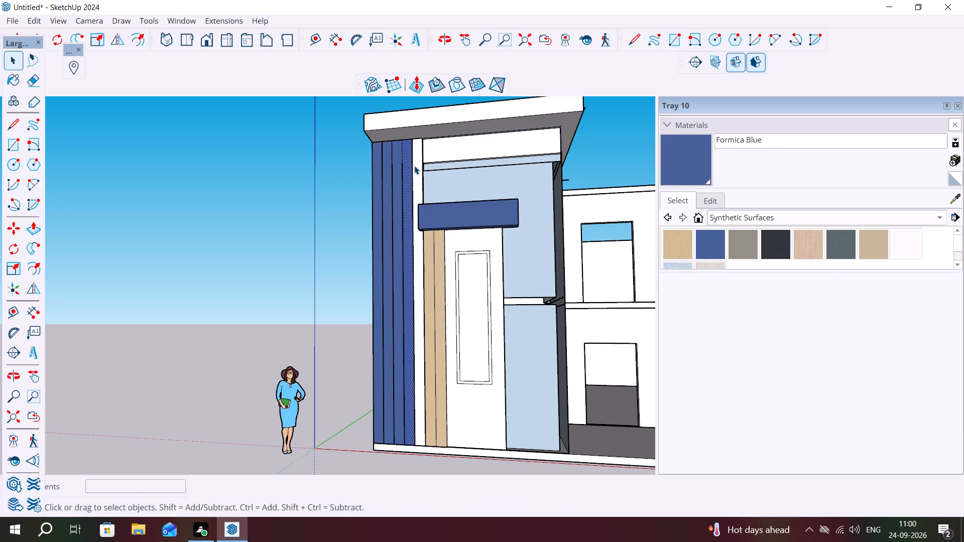
left_click(701, 148)
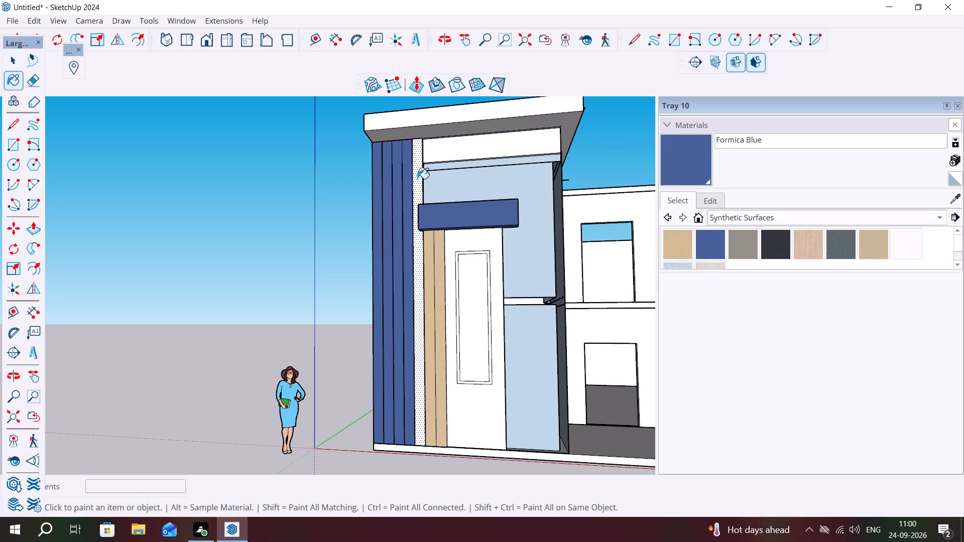
left_click(416, 179)
key("Escape")
key("space")
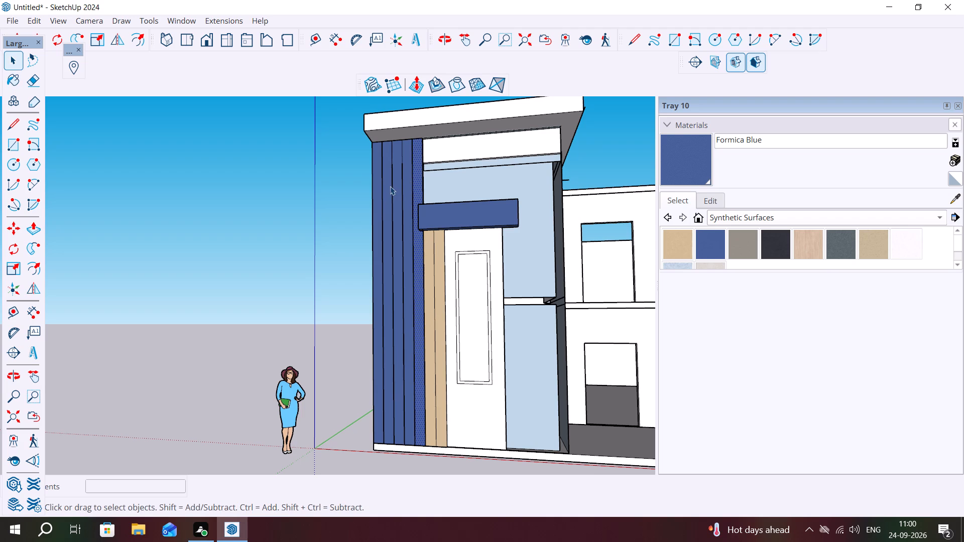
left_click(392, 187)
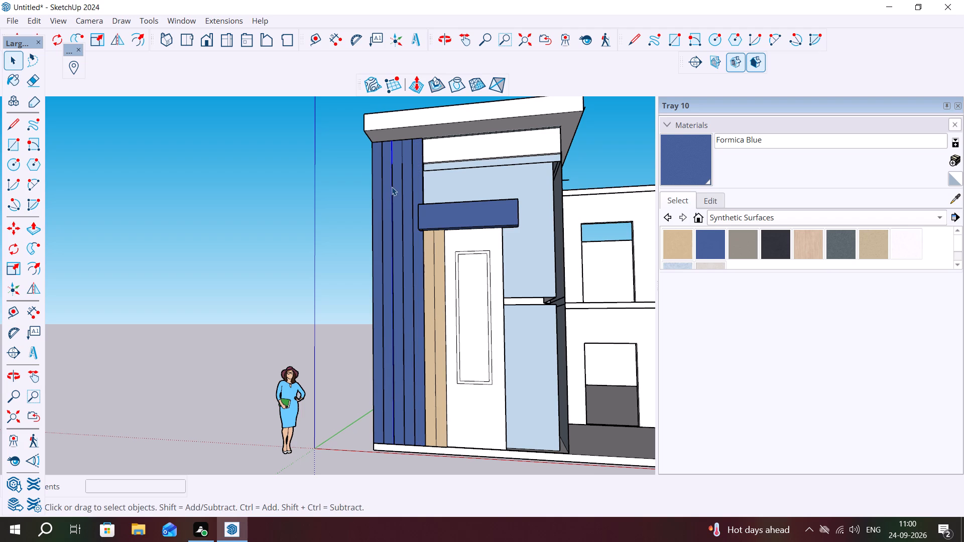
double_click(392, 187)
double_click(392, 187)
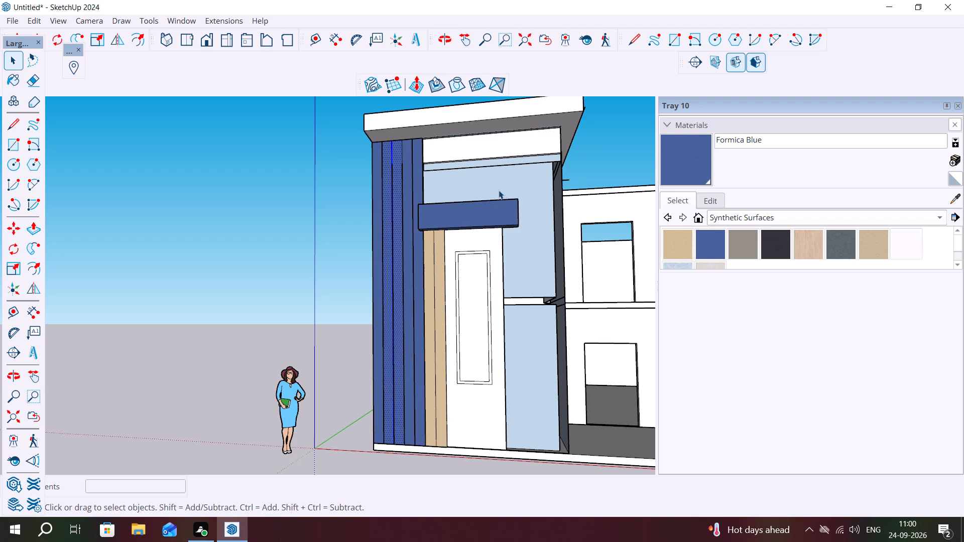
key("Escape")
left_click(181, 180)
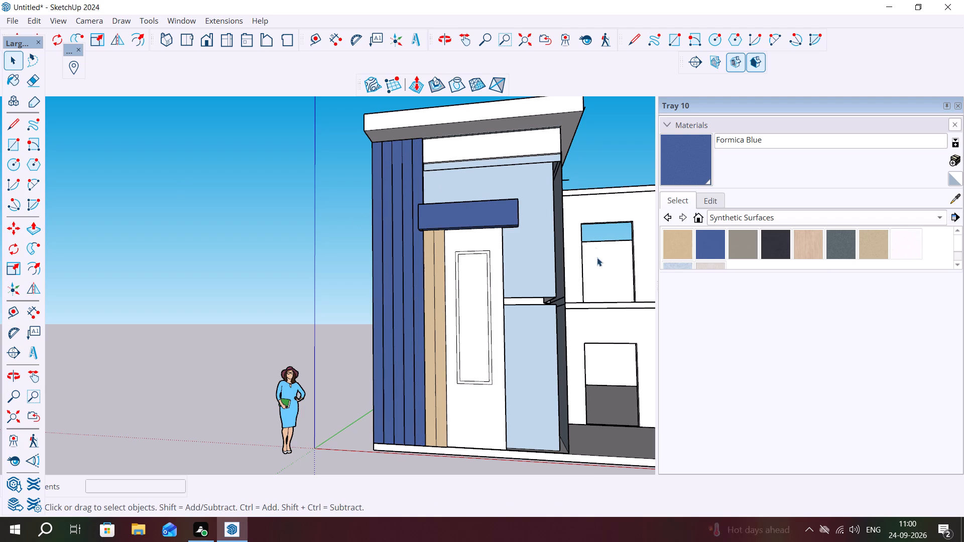
Examine the blue vertical panels and their meeting with the roof overhang and side wall from several angles.
scroll(417, 325, "up", 3)
scroll(398, 252, "up", 3)
middle_click_drag(398, 235, 448, 354)
scroll(426, 255, "down", 1)
scroll(426, 255, "up", 1)
scroll(426, 255, "down", 1)
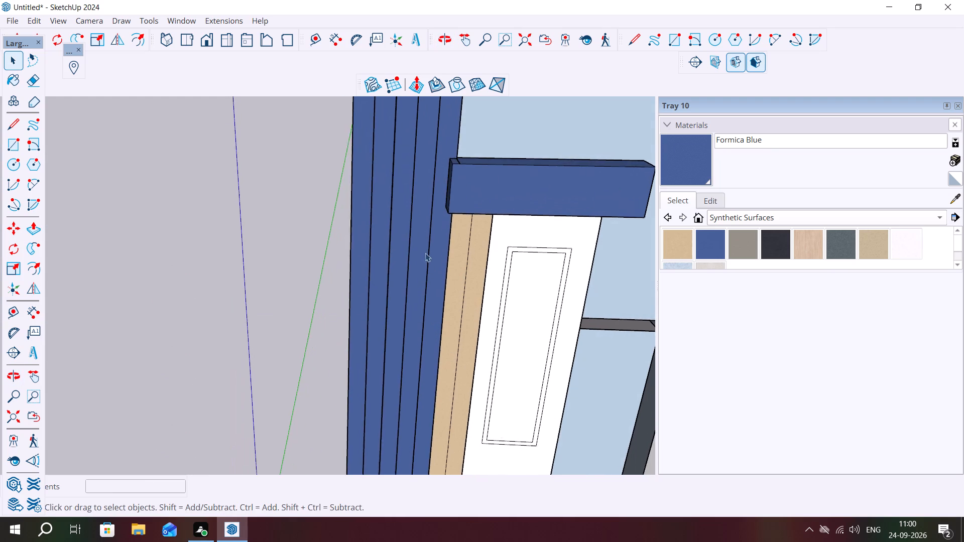
scroll(425, 253, "down", 6)
scroll(407, 124, "up", 9)
middle_click_drag(418, 110, 416, 66)
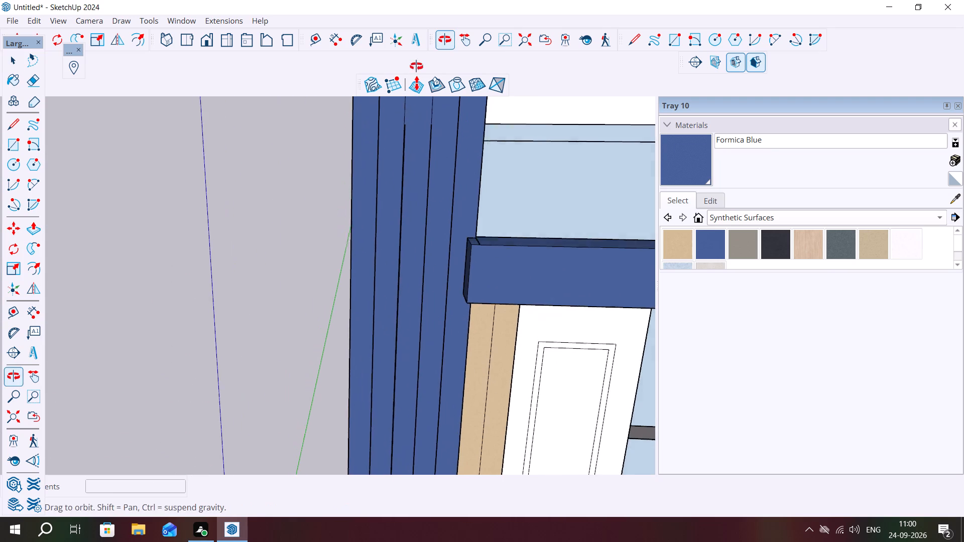
middle_click_drag(416, 66, 418, 60)
scroll(401, 133, "down", 1)
middle_click_drag(414, 132, 495, 239)
scroll(521, 240, "down", 2)
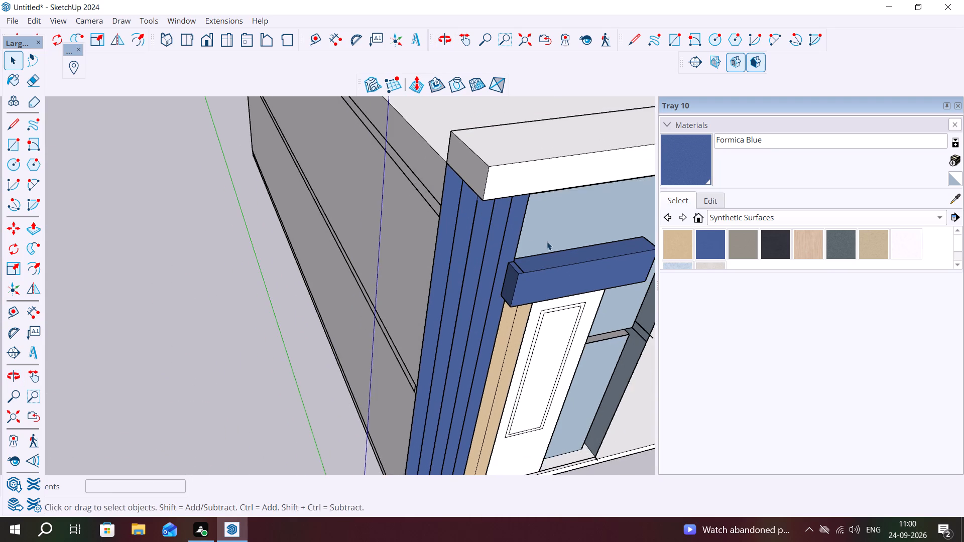
Draw a 9' 6" by about 5' 13/16" rectangle over the recessed wall area between the roof overhang and the blue beam above the door.
middle_click_drag(527, 241, 312, 191)
scroll(404, 214, "up", 8)
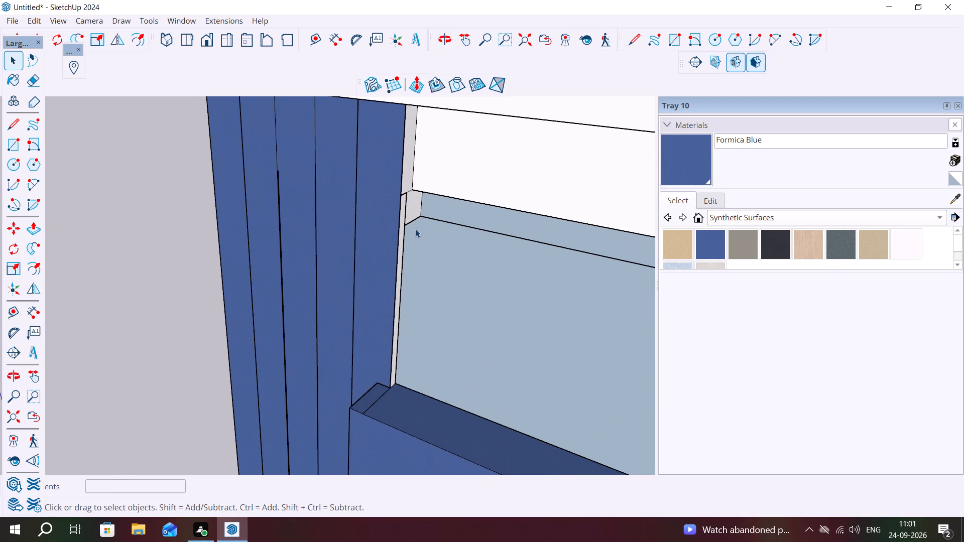
middle_click_drag(420, 226, 504, 223)
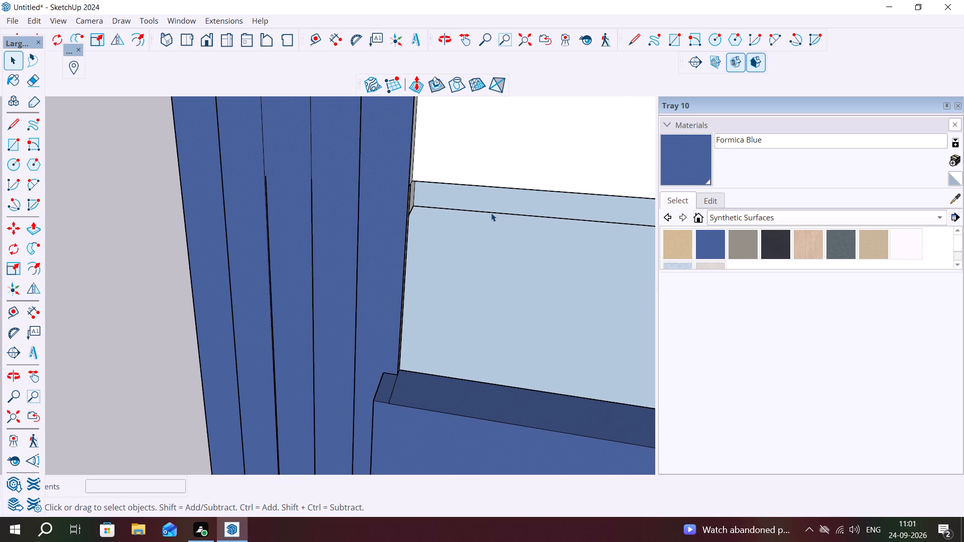
key("r")
scroll(509, 142, "up", 2)
scroll(499, 158, "down", 8)
scroll(481, 158, "up", 1)
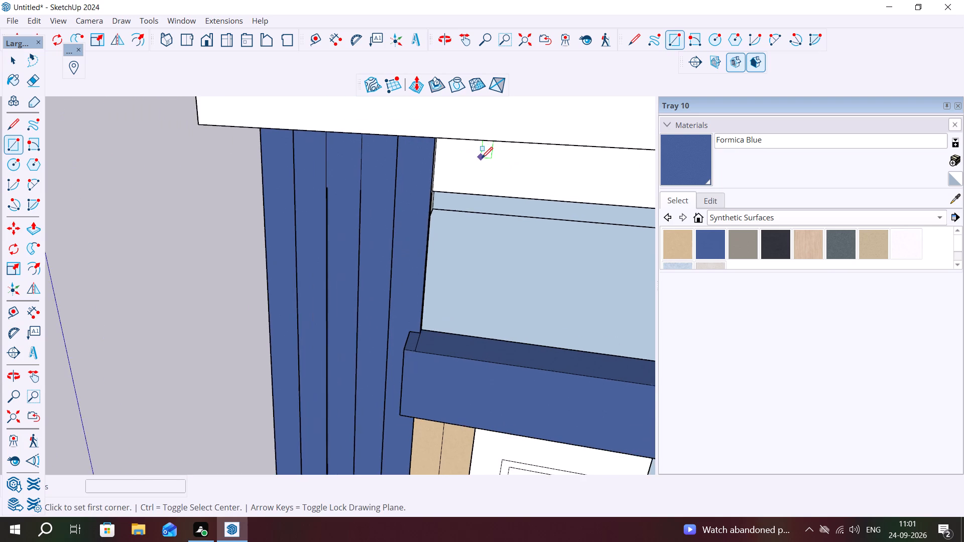
middle_click_drag(481, 158, 335, 145)
scroll(451, 168, "up", 4)
middle_click_drag(479, 175, 459, 95)
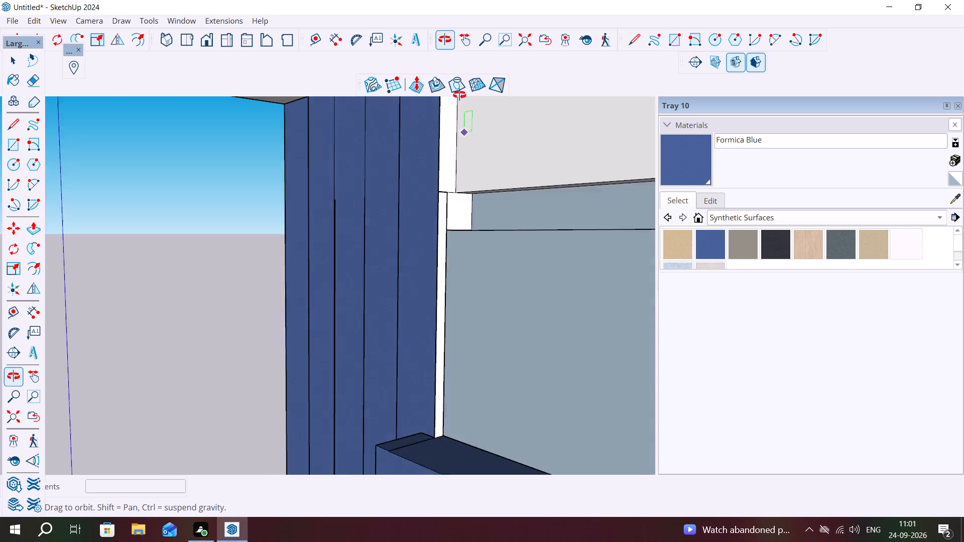
middle_click_drag(459, 95, 475, 173)
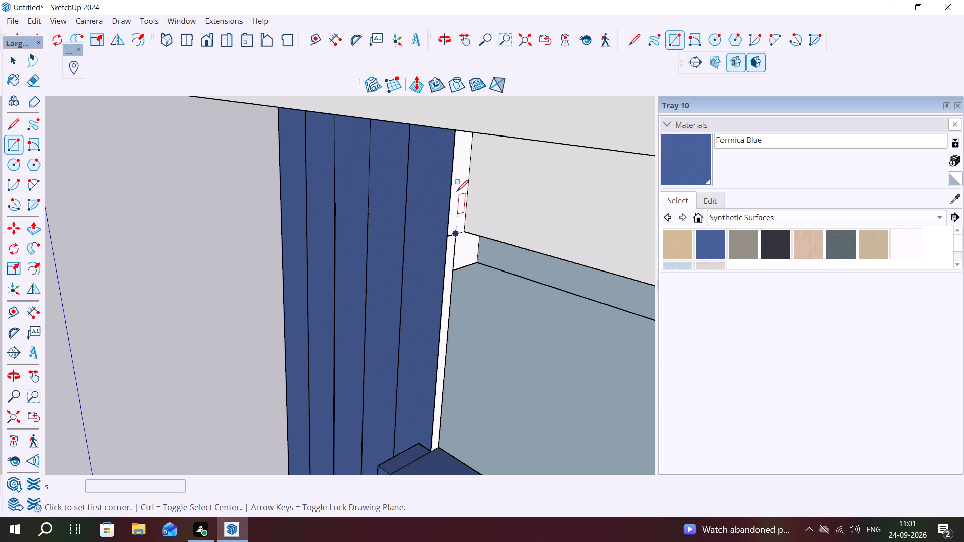
middle_click_drag(458, 163, 447, 109)
scroll(452, 119, "down", 4)
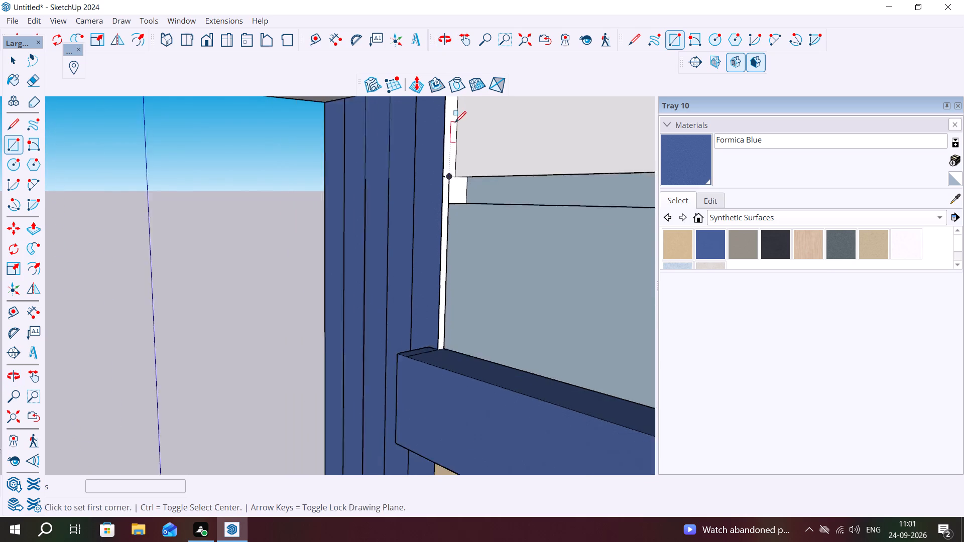
scroll(455, 122, "down", 8)
scroll(455, 115, "up", 1)
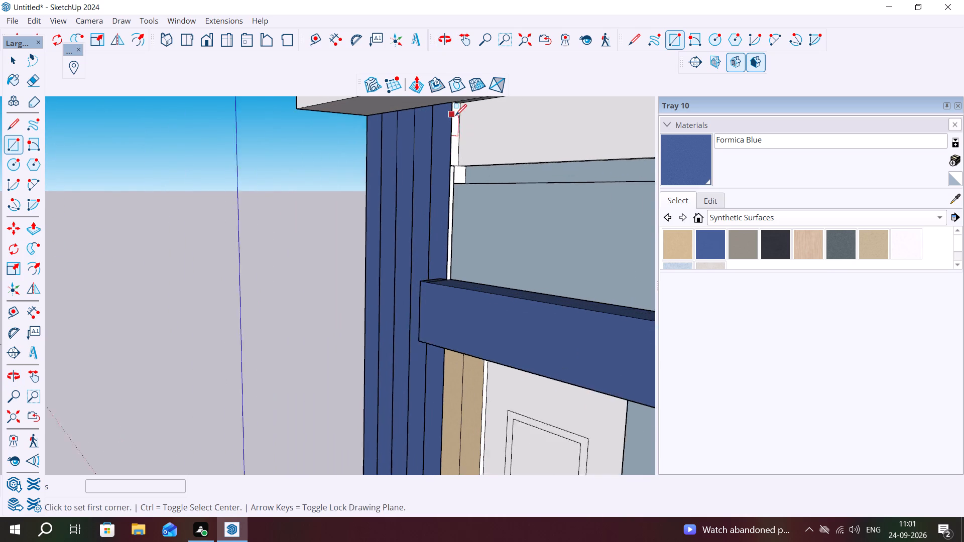
scroll(455, 115, "up", 5)
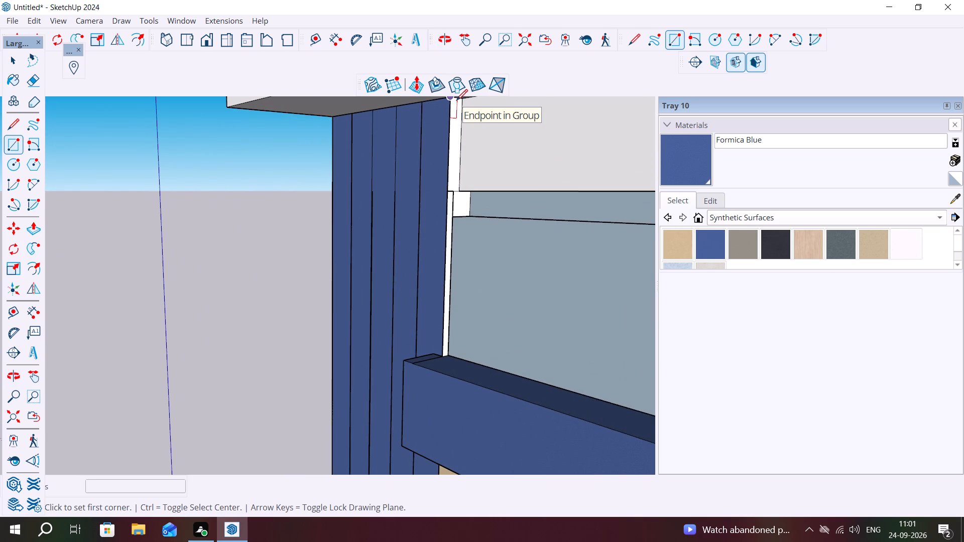
scroll(456, 100, "up", 6)
scroll(460, 104, "down", 2)
scroll(486, 135, "down", 11)
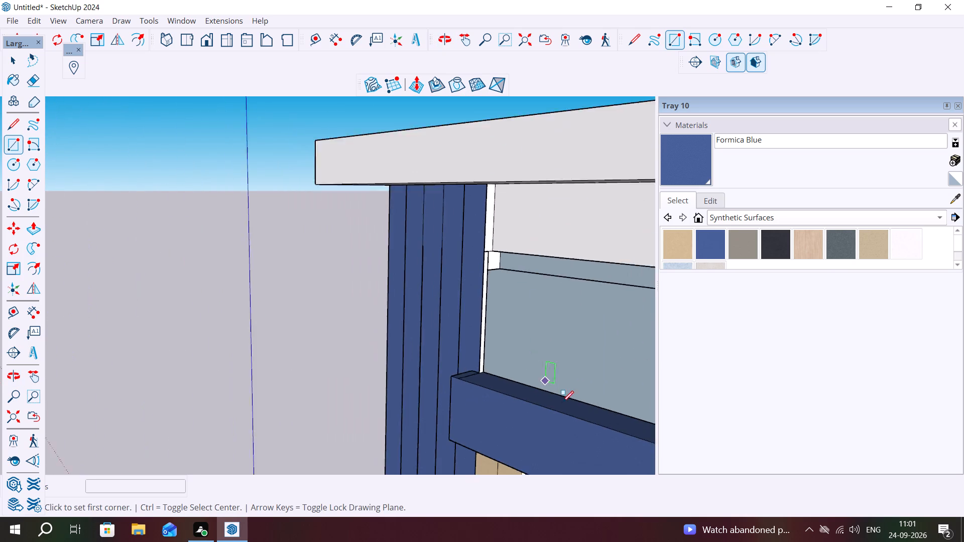
scroll(562, 402, "down", 1)
scroll(495, 163, "up", 1)
middle_click_drag(503, 158, 514, 60)
scroll(521, 205, "up", 6)
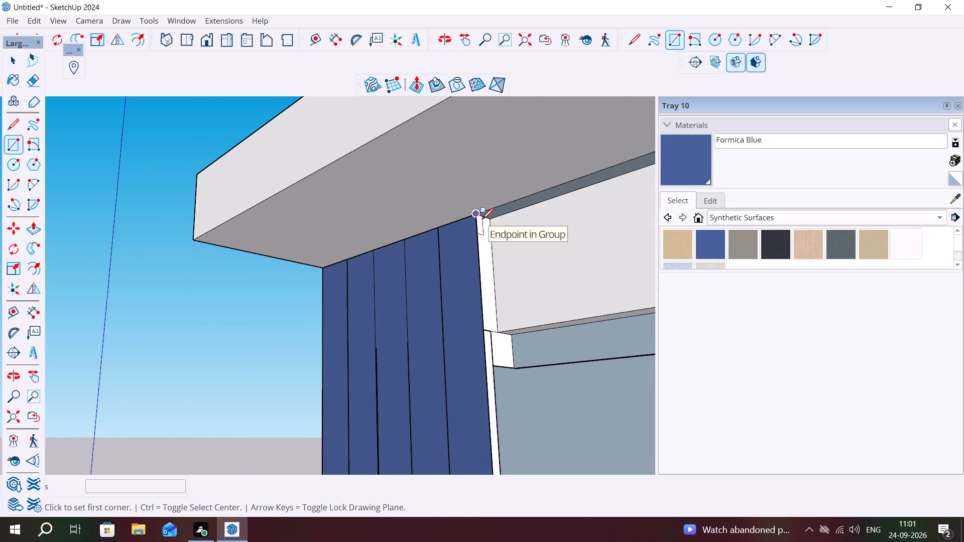
scroll(482, 219, "up", 7)
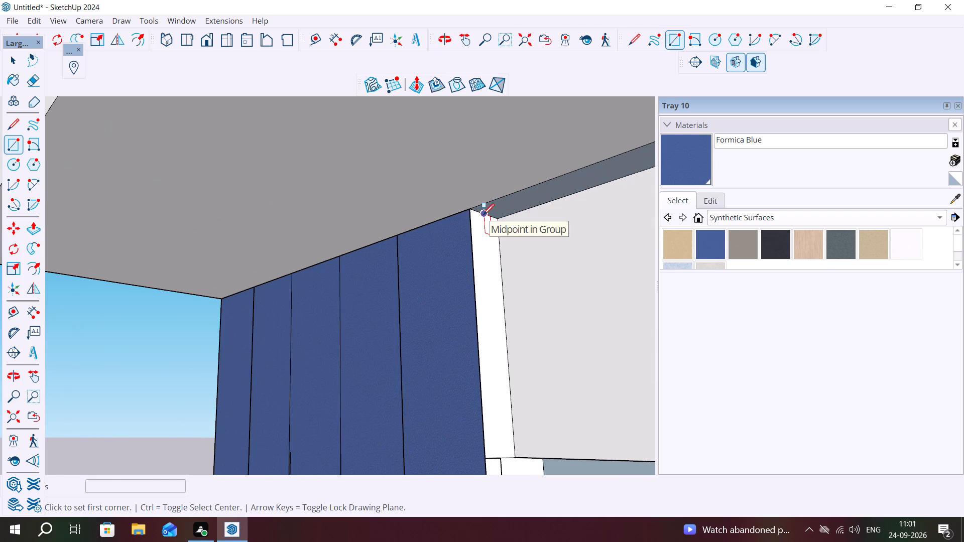
left_click(483, 215)
scroll(478, 207, "down", 7)
scroll(492, 256, "down", 2)
scroll(492, 256, "up", 1)
scroll(492, 256, "down", 3)
scroll(490, 277, "up", 1)
scroll(491, 280, "down", 2)
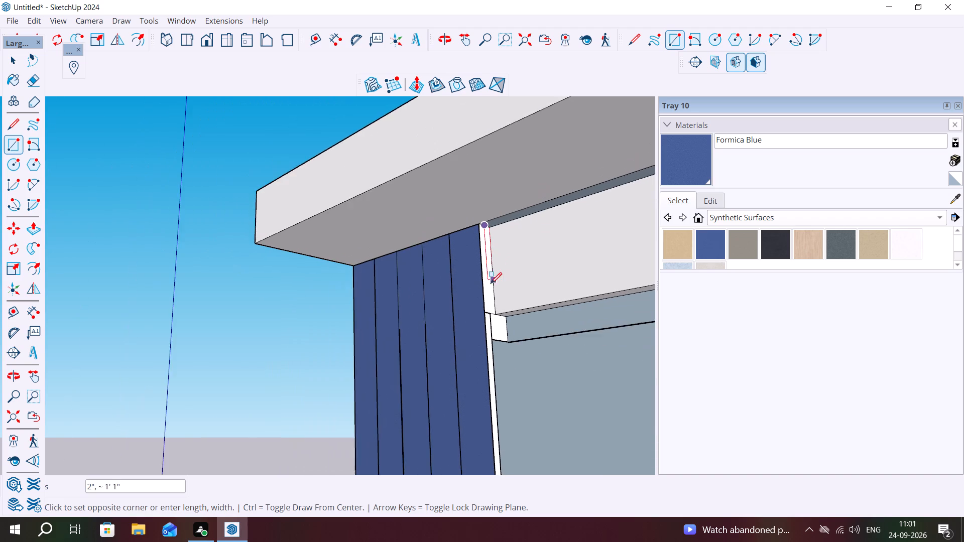
scroll(491, 284, "down", 12)
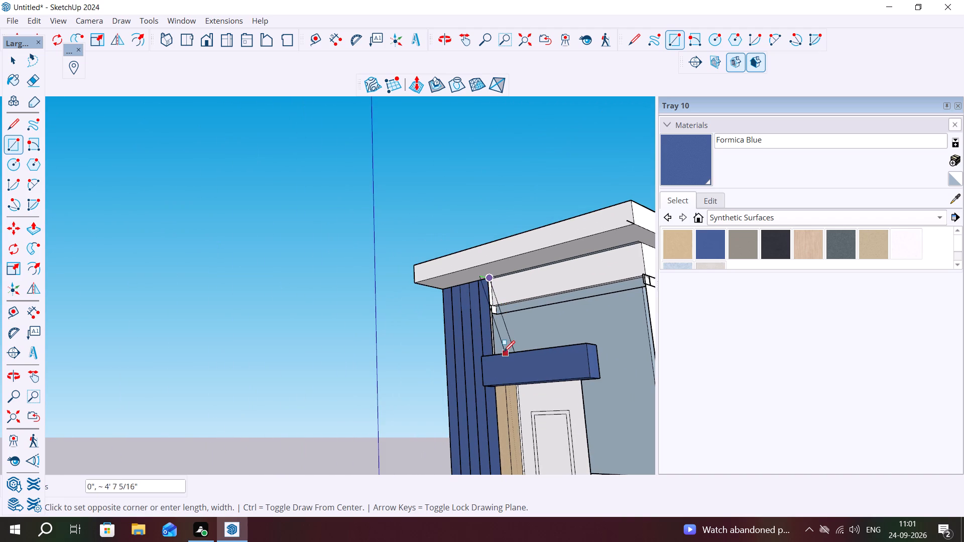
scroll(496, 350, "up", 3)
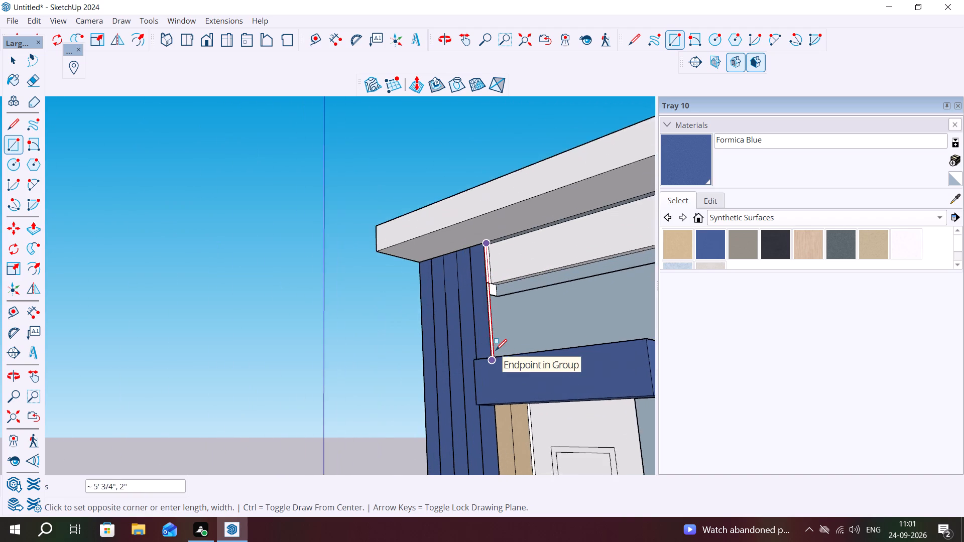
scroll(496, 350, "up", 17)
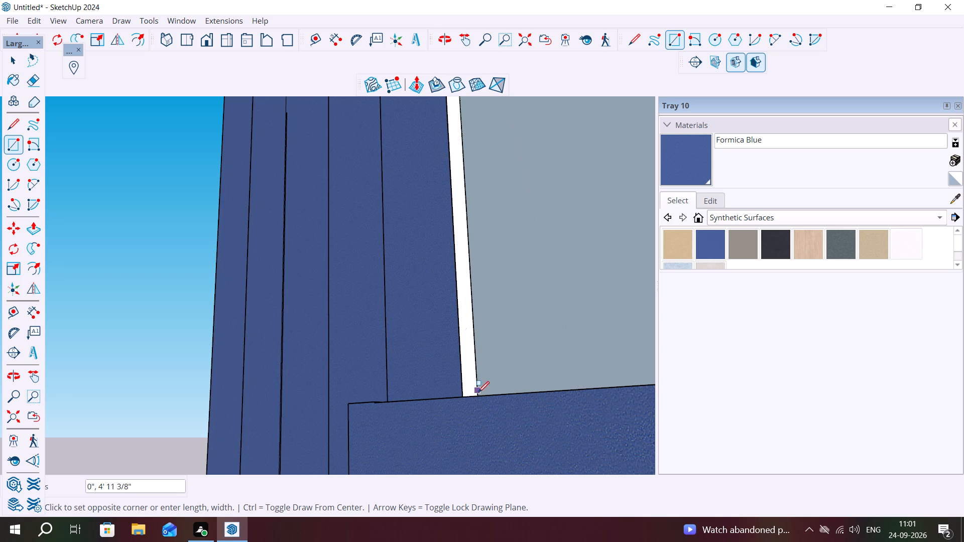
scroll(478, 394, "up", 1)
middle_click_drag(478, 394, 477, 445)
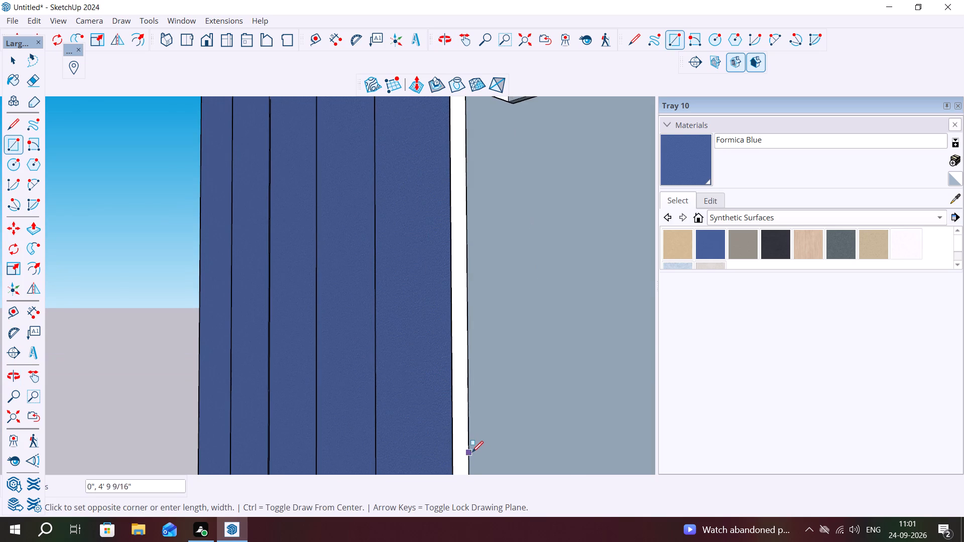
scroll(472, 452, "down", 6)
scroll(472, 433, "up", 1)
scroll(472, 435, "down", 4)
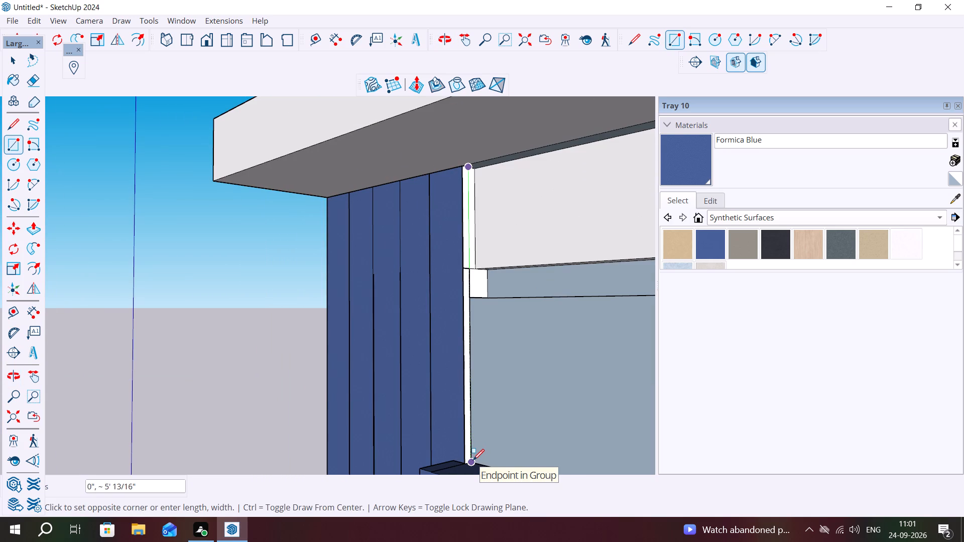
left_click(473, 460)
scroll(562, 461, "down", 3)
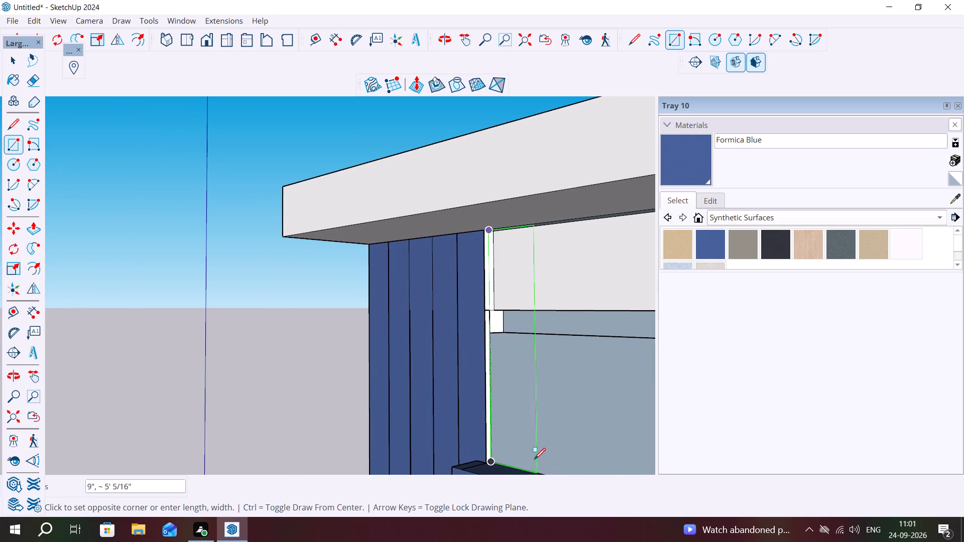
scroll(526, 468, "down", 15)
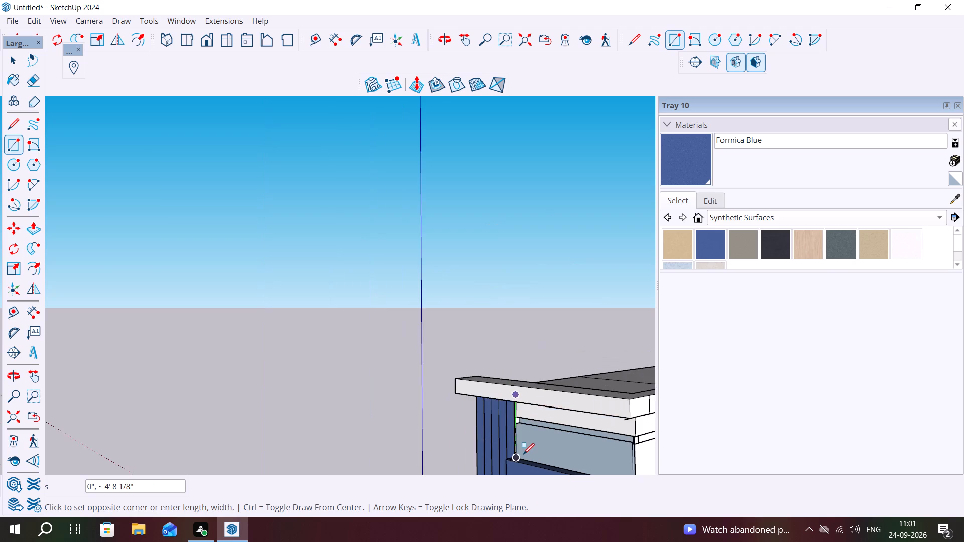
scroll(523, 454, "down", 3)
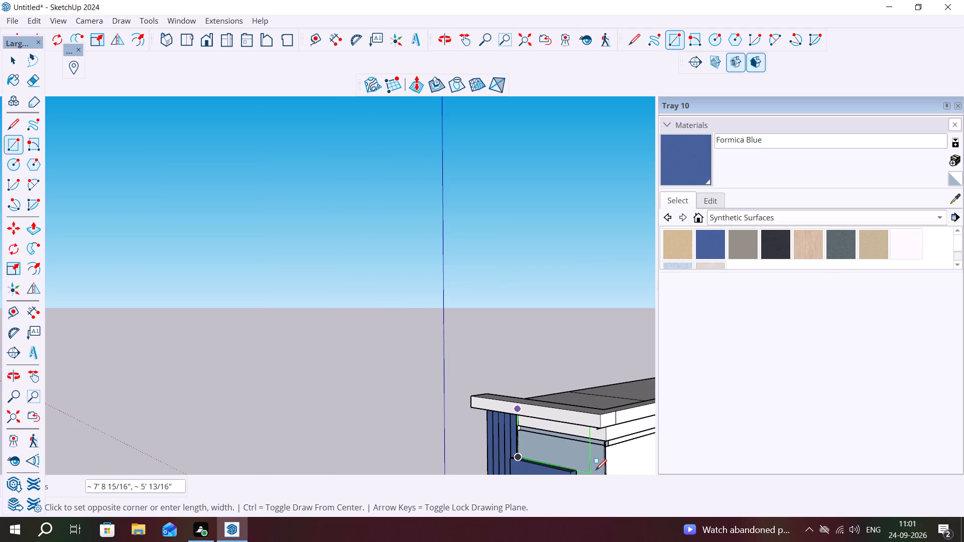
middle_click(606, 470)
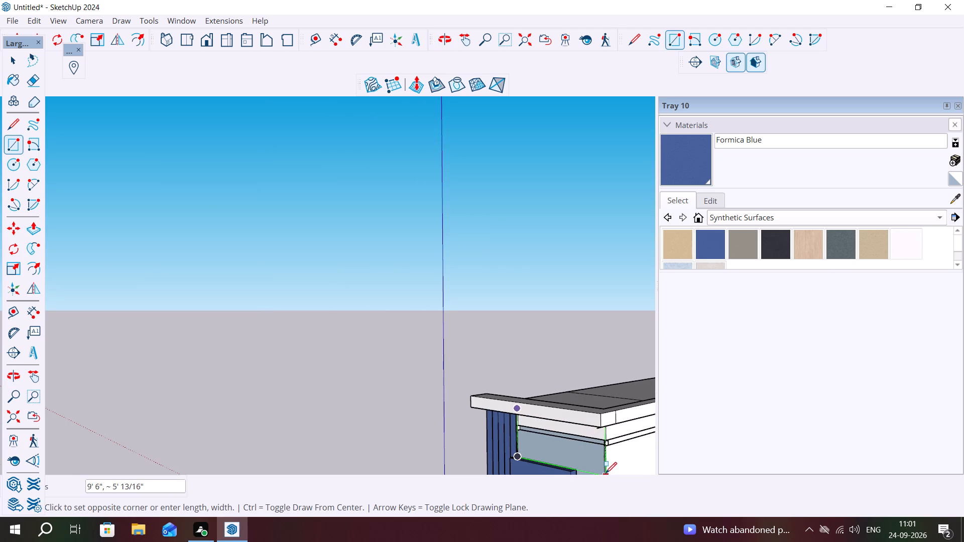
left_click(606, 473)
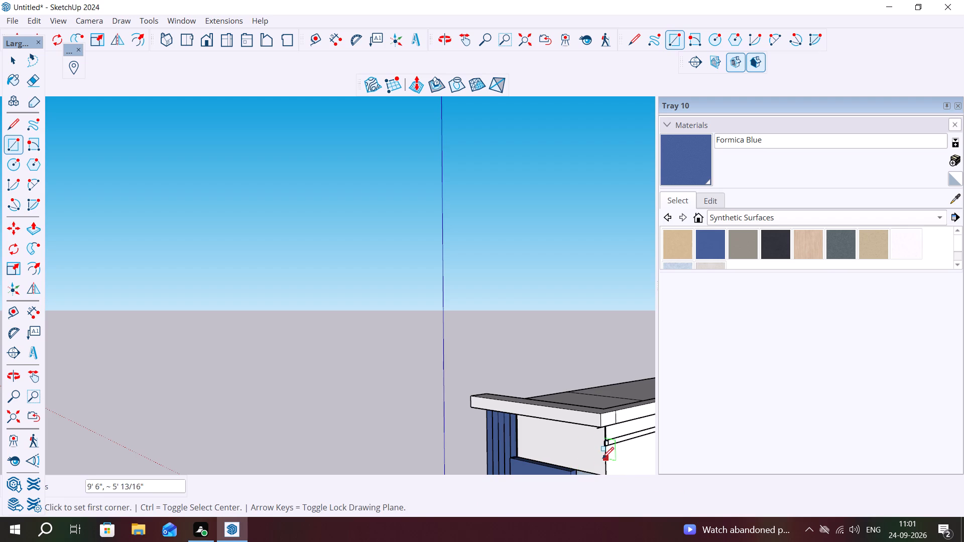
Paint the roof overhang group with Formica Blue at its narrow strip beside the vertical panels.
middle_click_drag(603, 458, 492, 388)
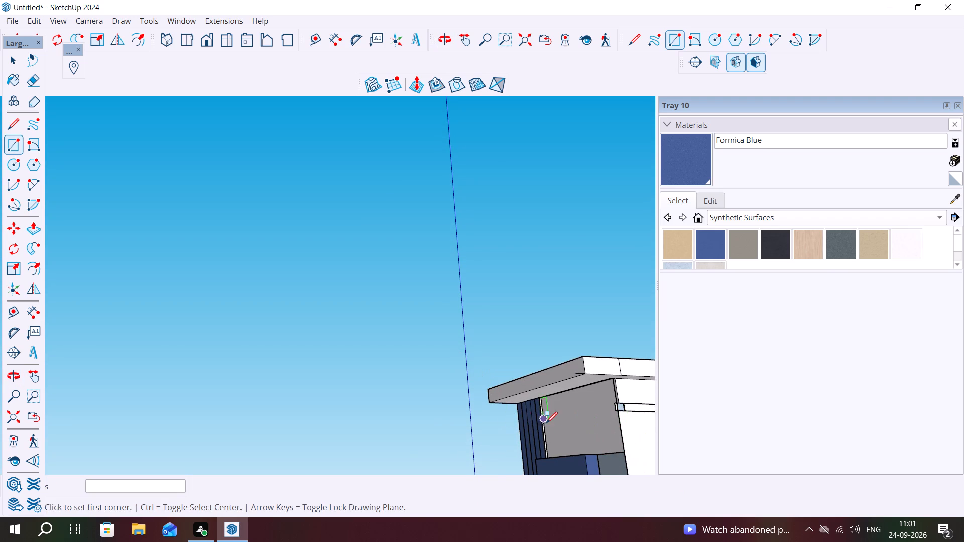
scroll(546, 423, "up", 13)
middle_click_drag(538, 436, 437, 441)
scroll(450, 394, "down", 4)
key("Escape")
left_click(715, 235)
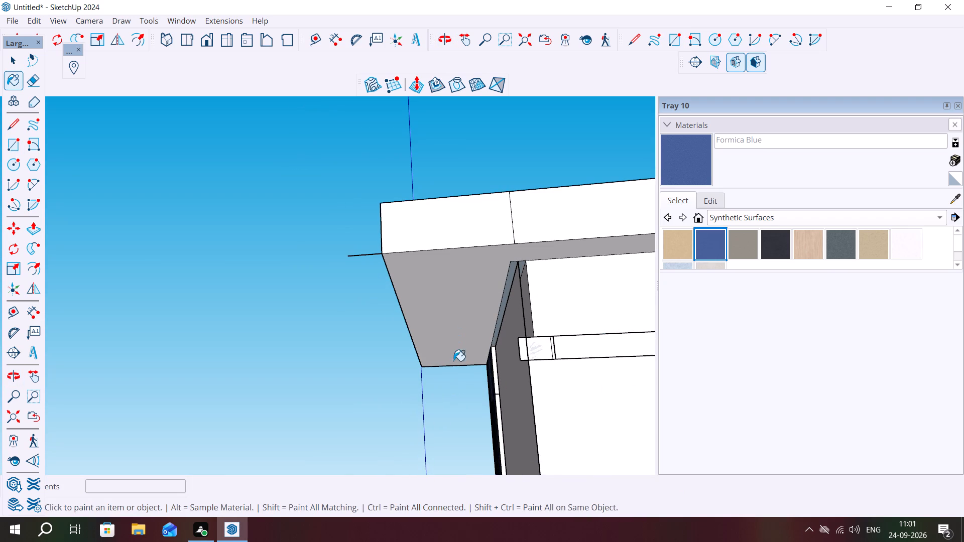
scroll(515, 399, "up", 12)
left_click(487, 393)
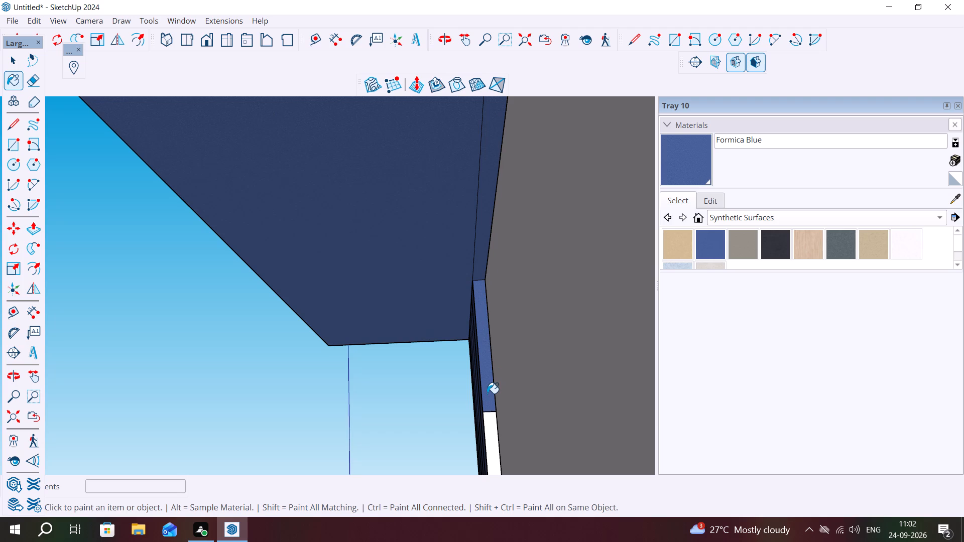
scroll(486, 389, "down", 13)
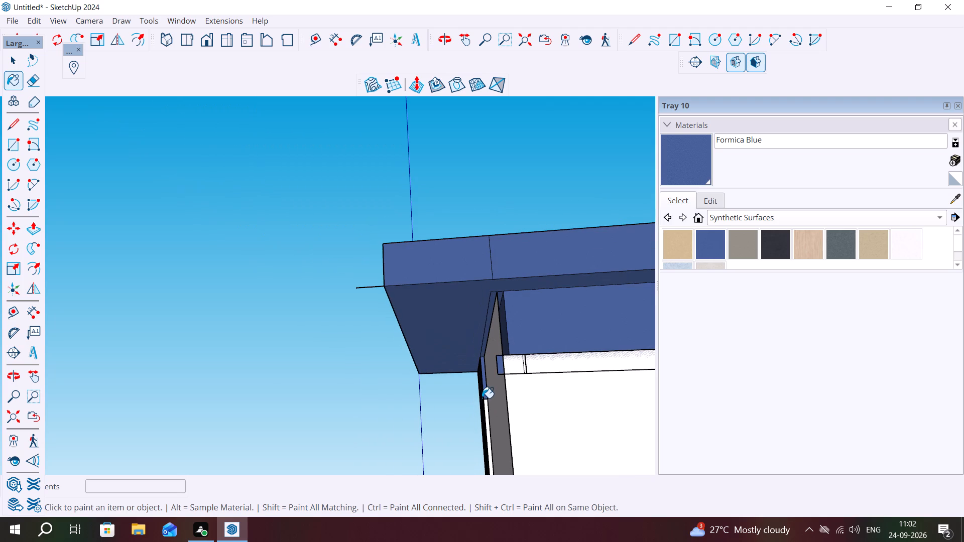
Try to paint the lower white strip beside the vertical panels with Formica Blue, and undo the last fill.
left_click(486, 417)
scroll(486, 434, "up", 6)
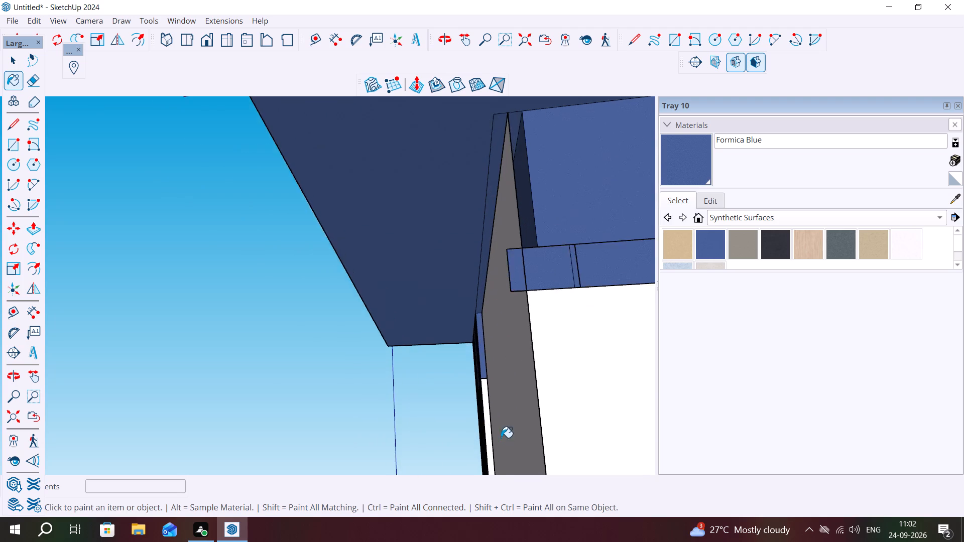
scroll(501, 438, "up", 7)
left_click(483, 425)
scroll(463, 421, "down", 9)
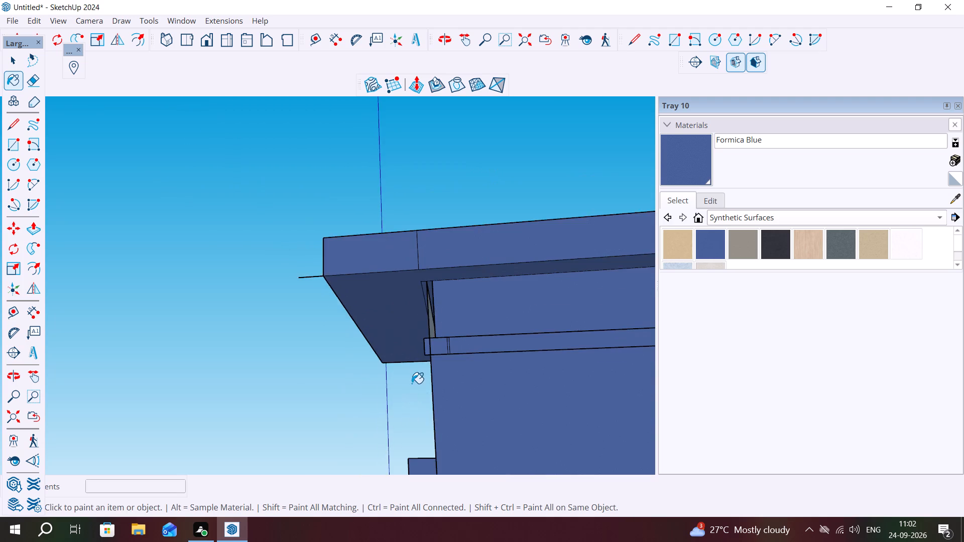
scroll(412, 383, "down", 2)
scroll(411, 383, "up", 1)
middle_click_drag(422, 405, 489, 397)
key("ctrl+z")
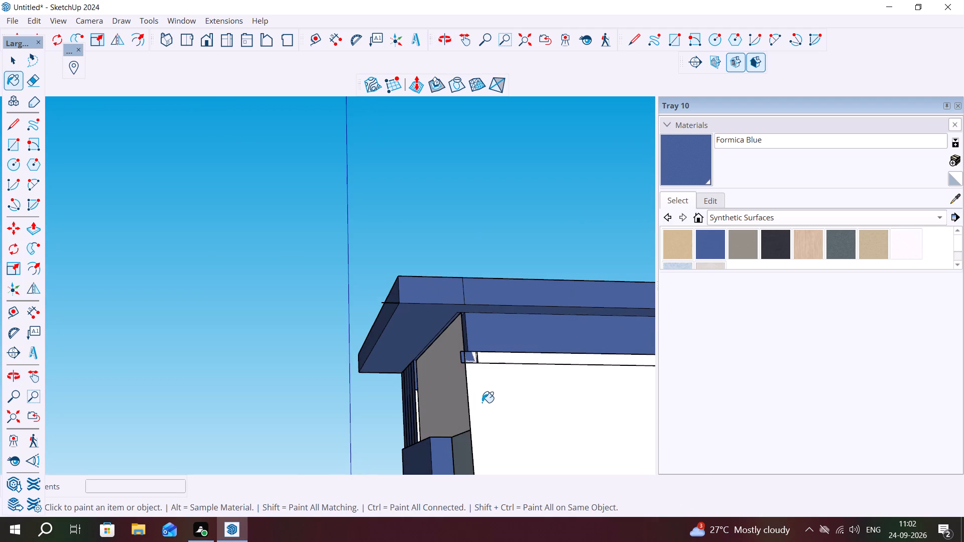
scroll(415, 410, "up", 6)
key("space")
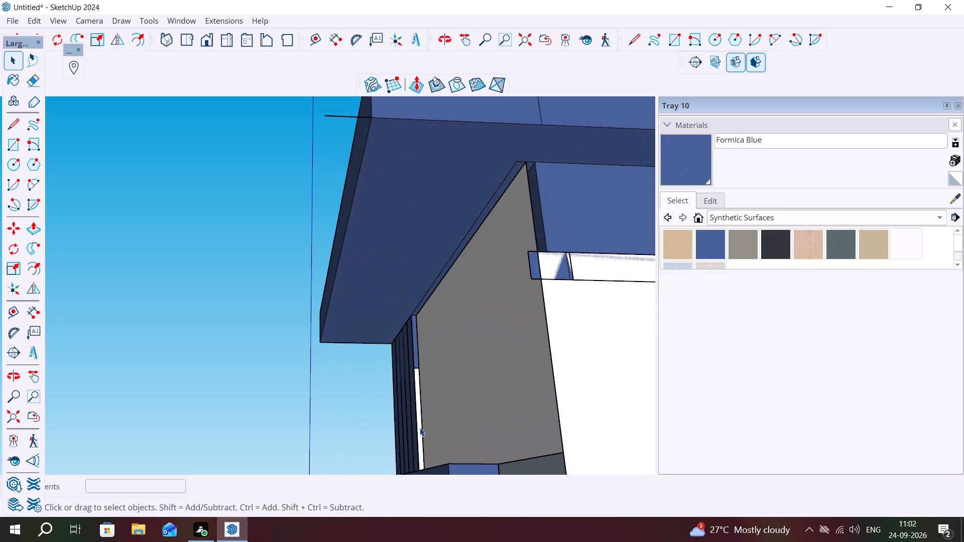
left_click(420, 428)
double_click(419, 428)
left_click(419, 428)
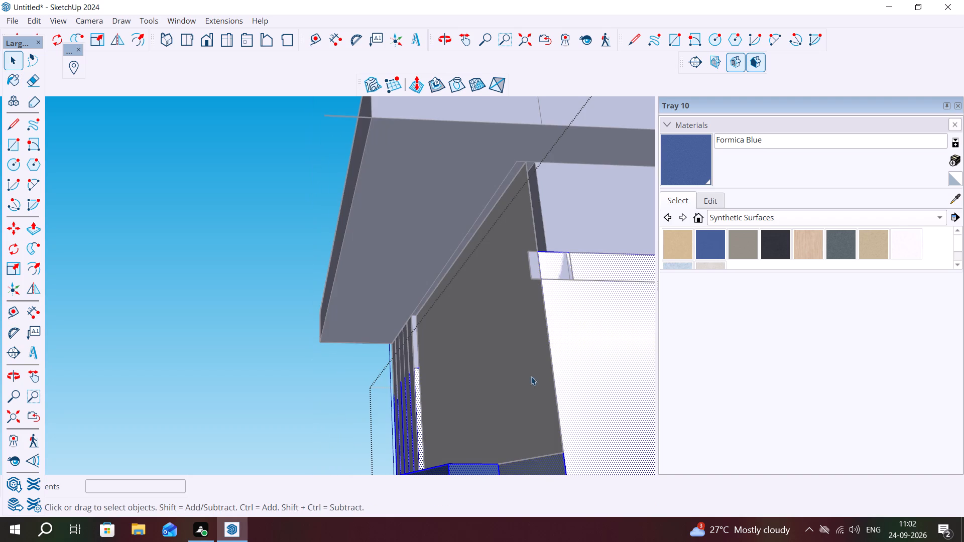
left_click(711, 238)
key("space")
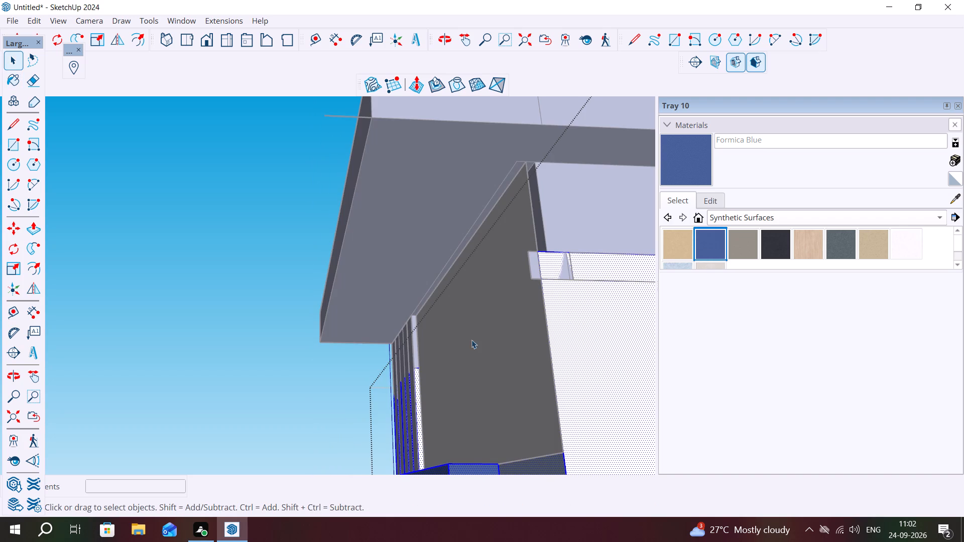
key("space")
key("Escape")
Inside the building group, paint the lower white strip beside the vertical panels with Formica Blue and close the group.
double_click(421, 402)
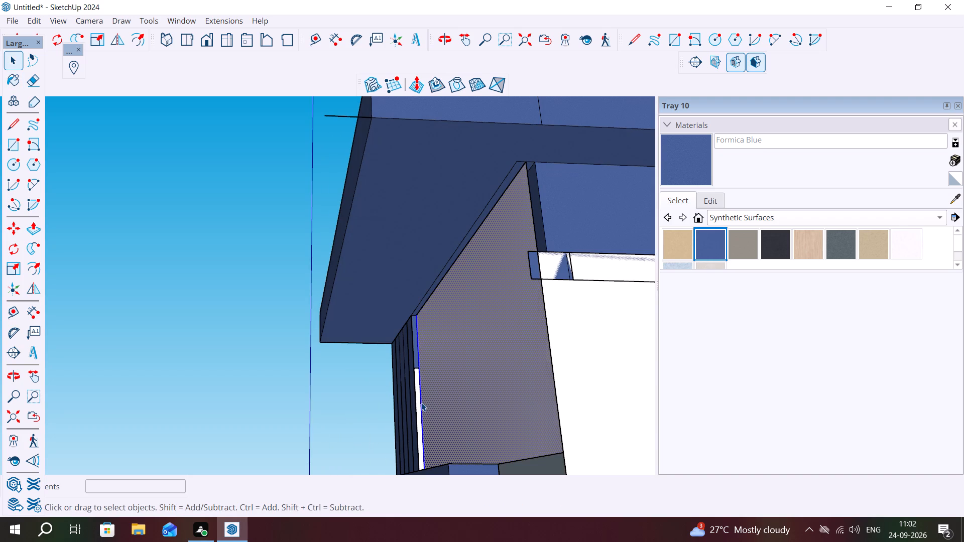
double_click(418, 401)
left_click(418, 401)
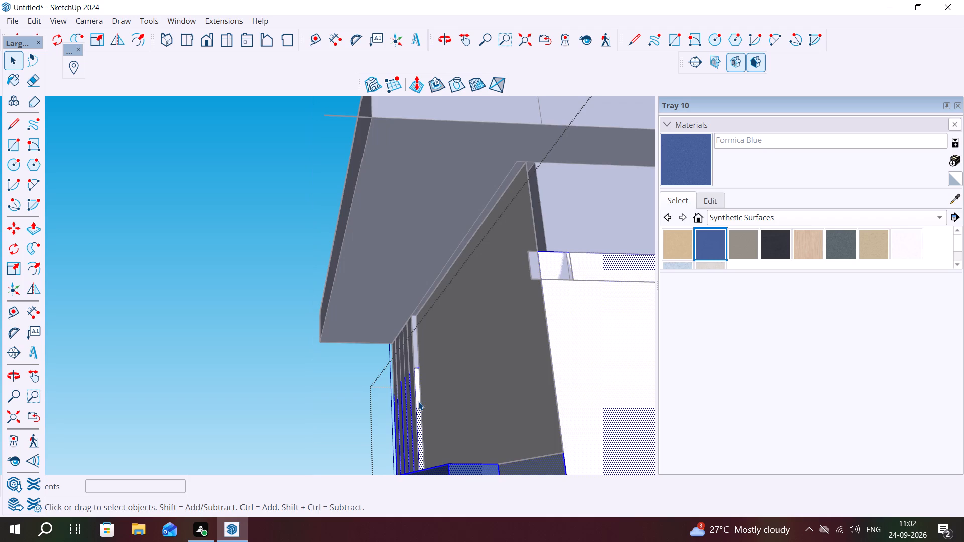
double_click(418, 401)
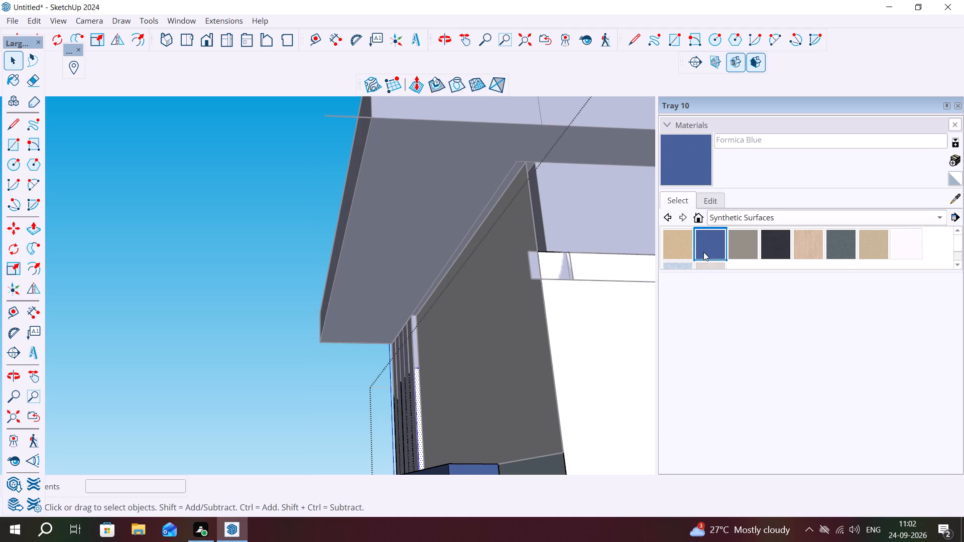
left_click(703, 252)
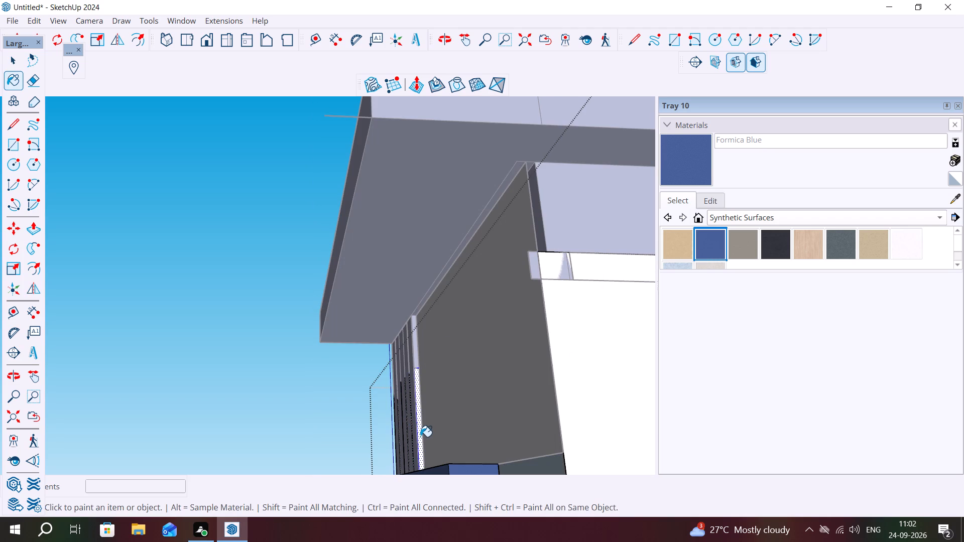
left_click(420, 437)
key("Escape")
key("space")
left_click(342, 391)
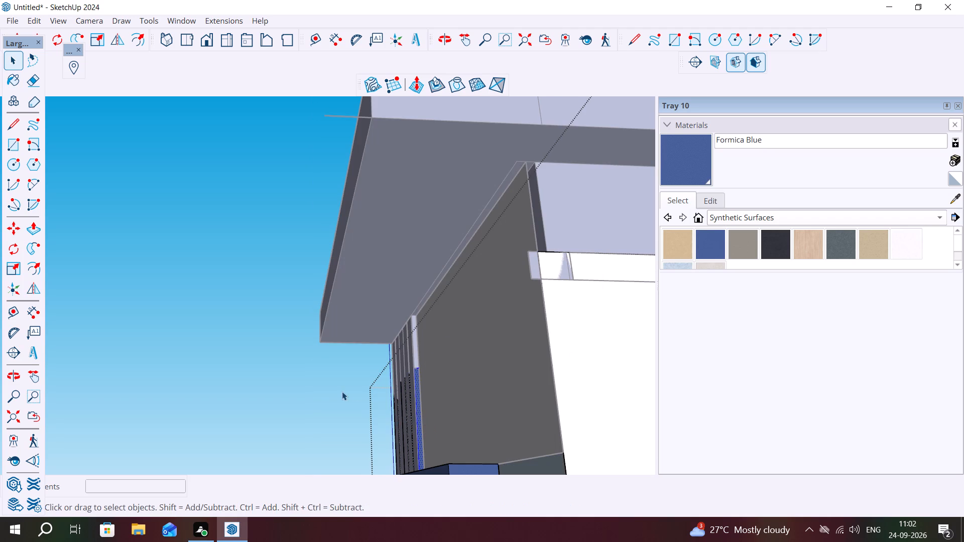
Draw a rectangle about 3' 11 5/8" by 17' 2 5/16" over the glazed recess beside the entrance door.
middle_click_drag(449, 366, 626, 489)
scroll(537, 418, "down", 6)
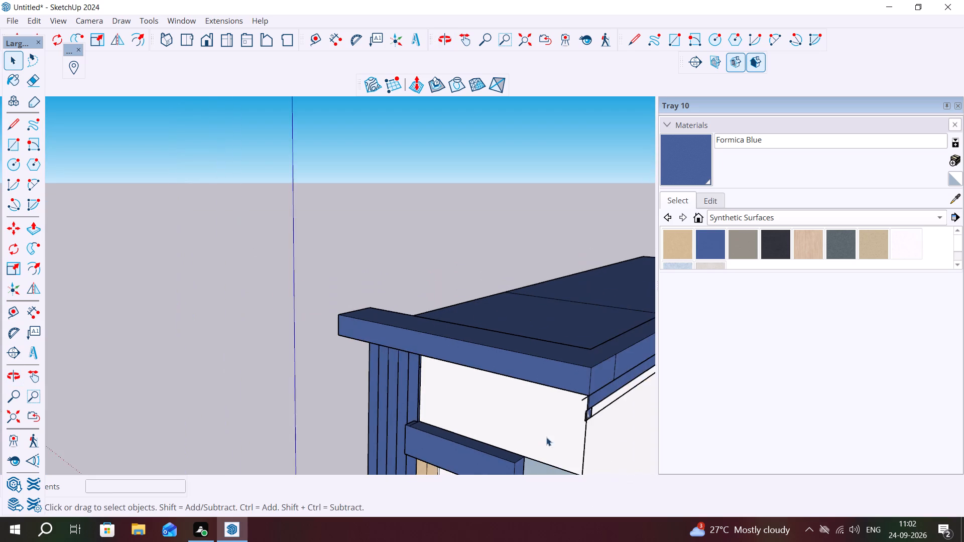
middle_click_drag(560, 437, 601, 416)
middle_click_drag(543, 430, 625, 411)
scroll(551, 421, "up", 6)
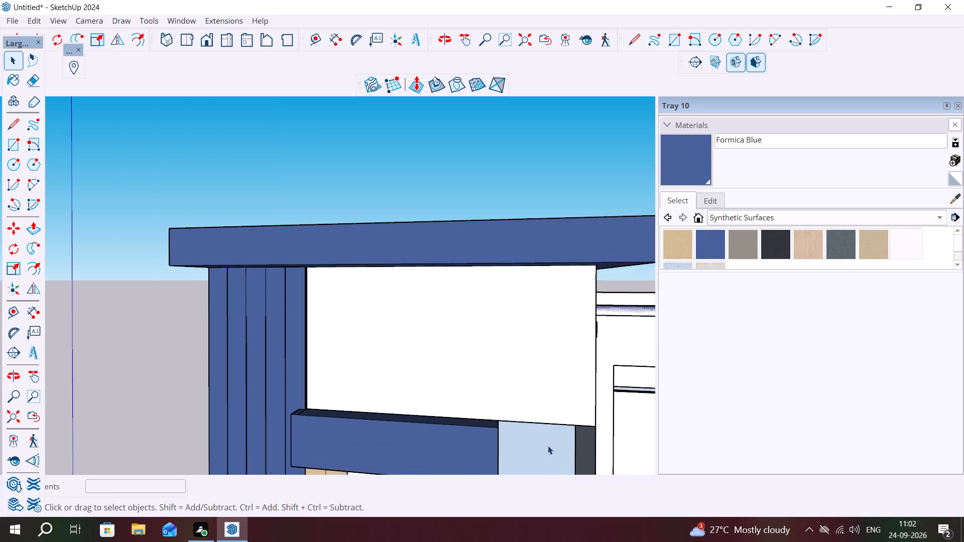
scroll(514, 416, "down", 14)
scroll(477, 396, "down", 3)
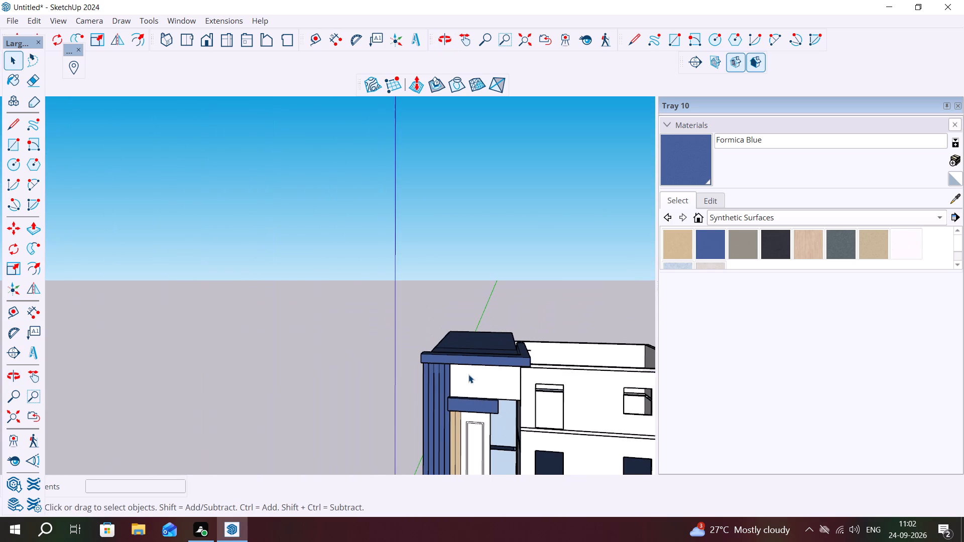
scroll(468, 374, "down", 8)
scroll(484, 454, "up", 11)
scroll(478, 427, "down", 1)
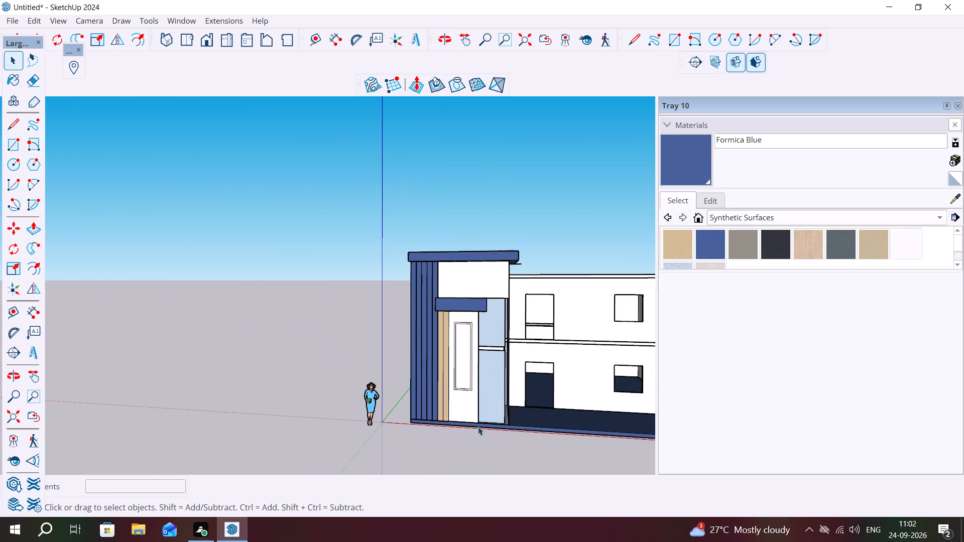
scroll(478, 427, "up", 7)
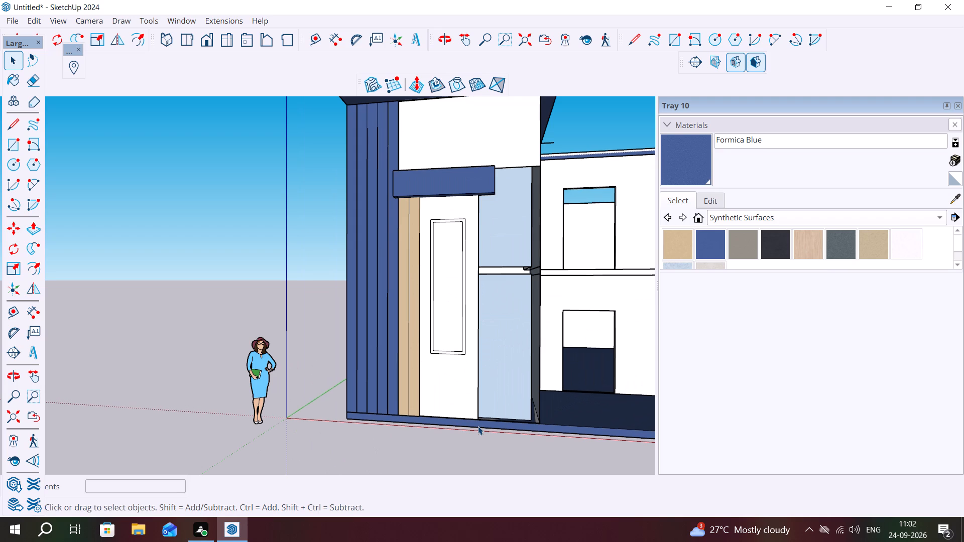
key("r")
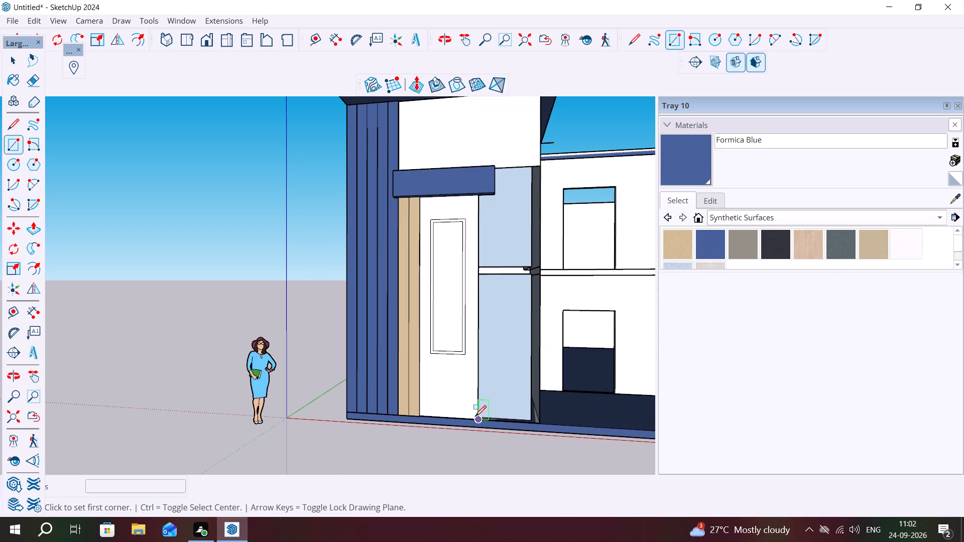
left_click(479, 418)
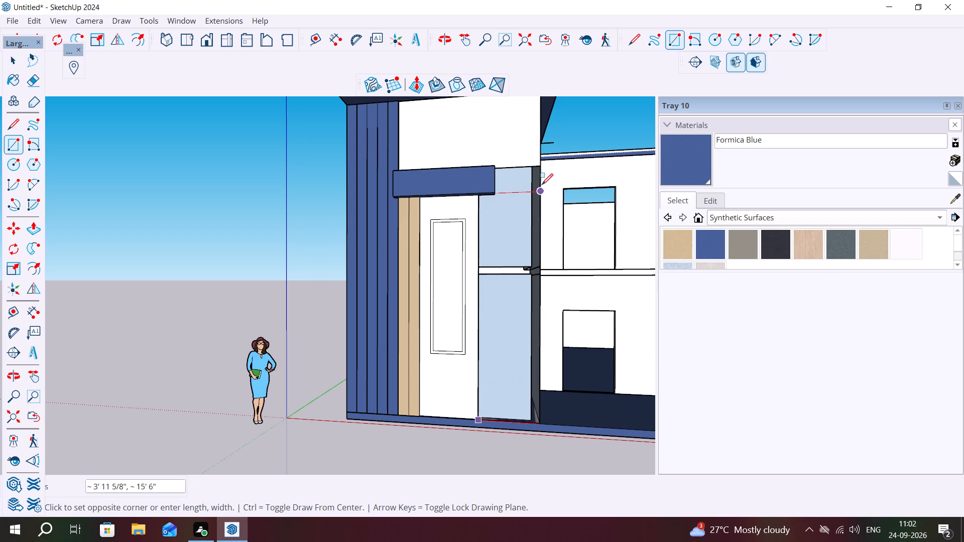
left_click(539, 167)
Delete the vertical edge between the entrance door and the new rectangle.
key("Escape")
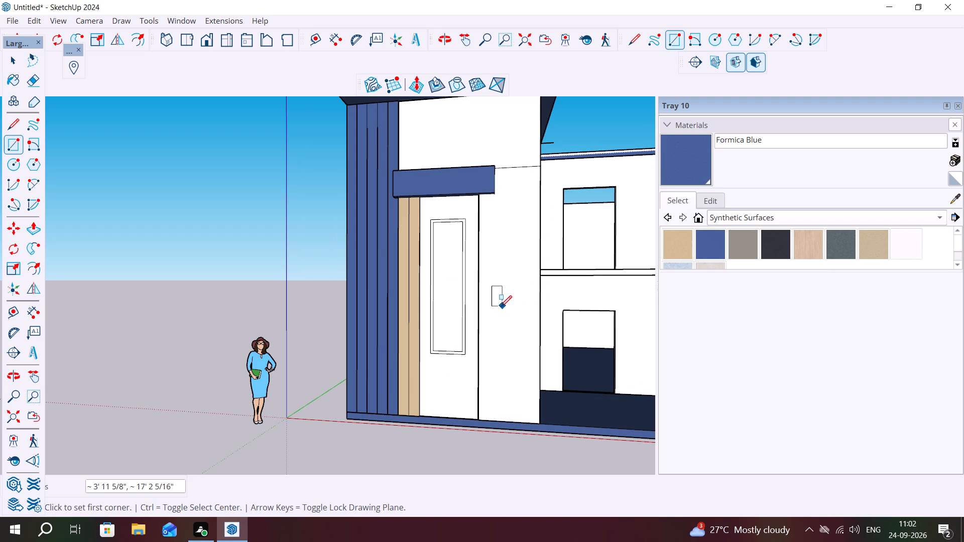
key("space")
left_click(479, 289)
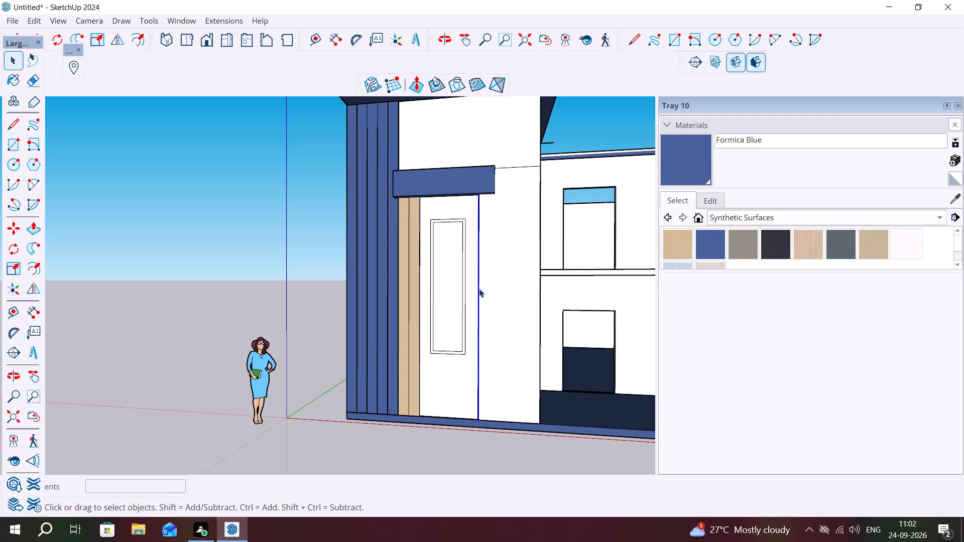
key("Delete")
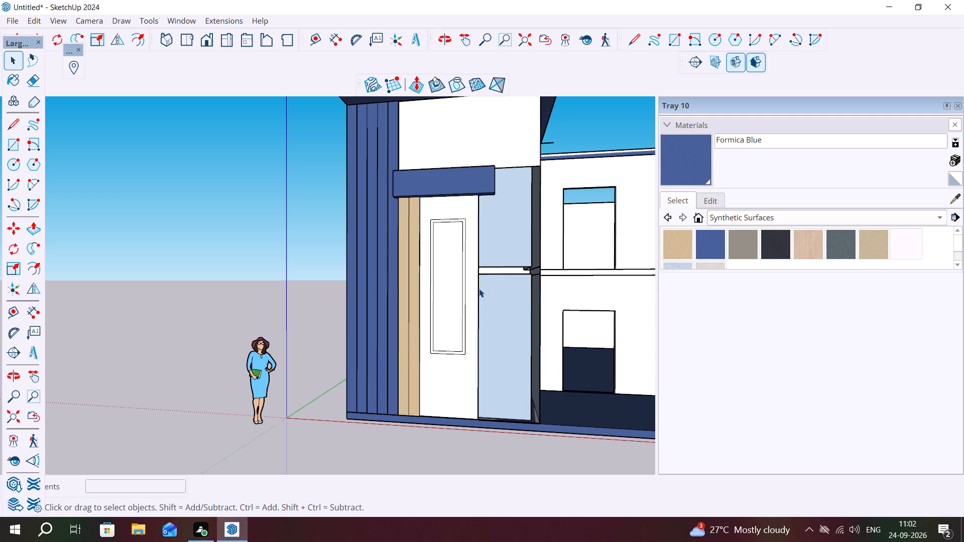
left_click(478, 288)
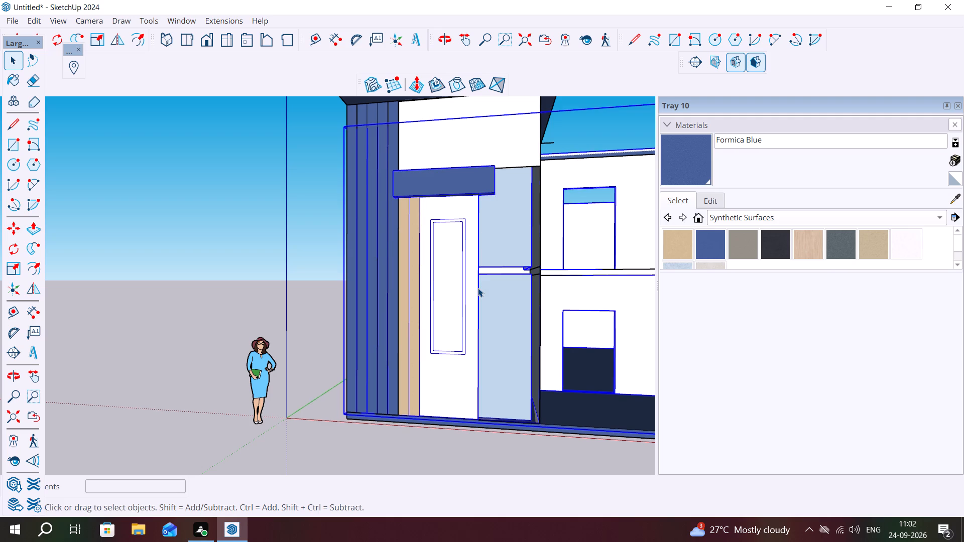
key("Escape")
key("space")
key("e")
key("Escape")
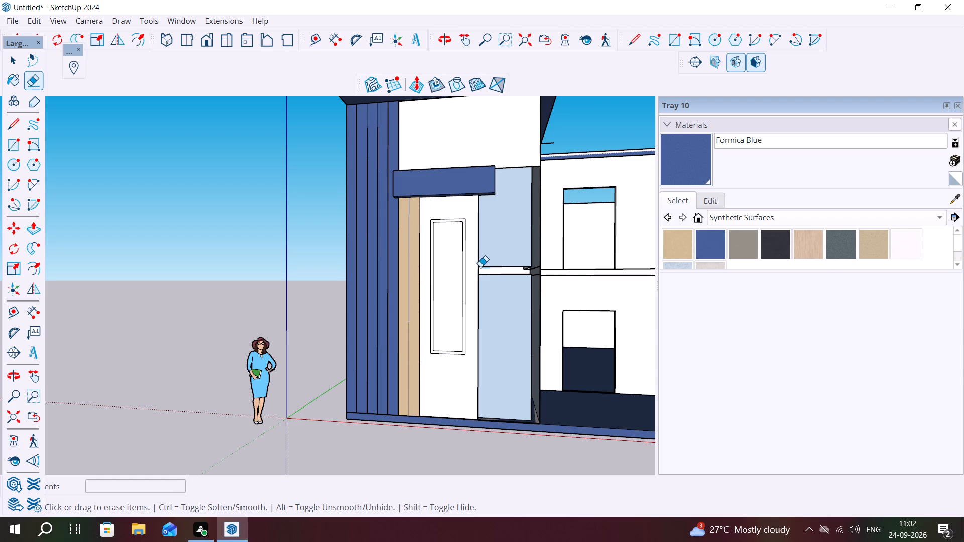
Draw a rectangle about 3' 11 11/16" by 17' 2 5/16" over the glazed recess, from the door's lower corner to the wall's outer corner.
key("r")
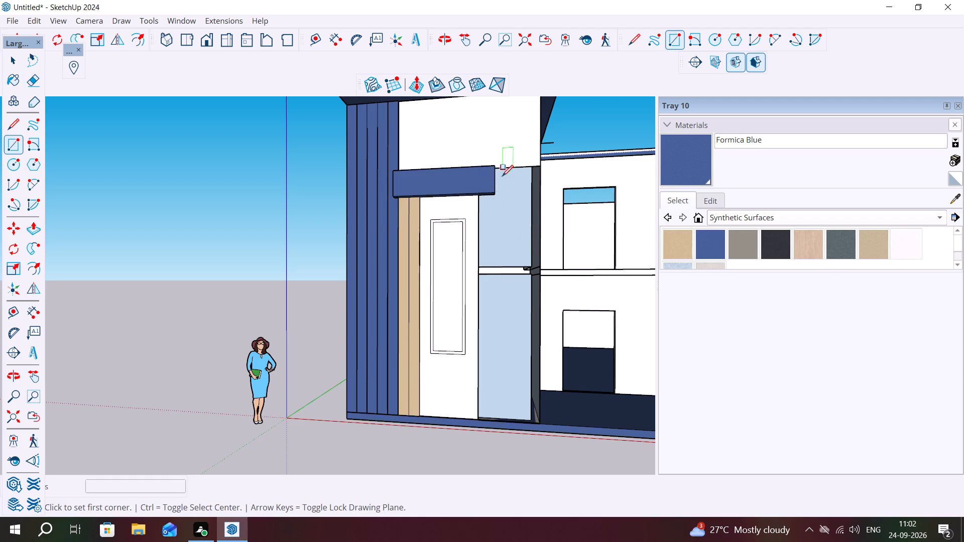
middle_click_drag(506, 186, 481, 244)
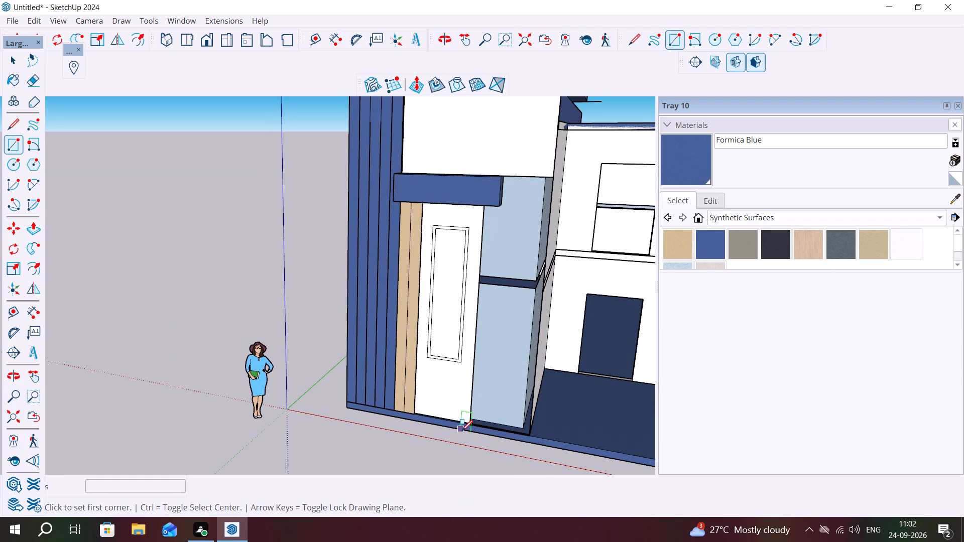
left_click(467, 426)
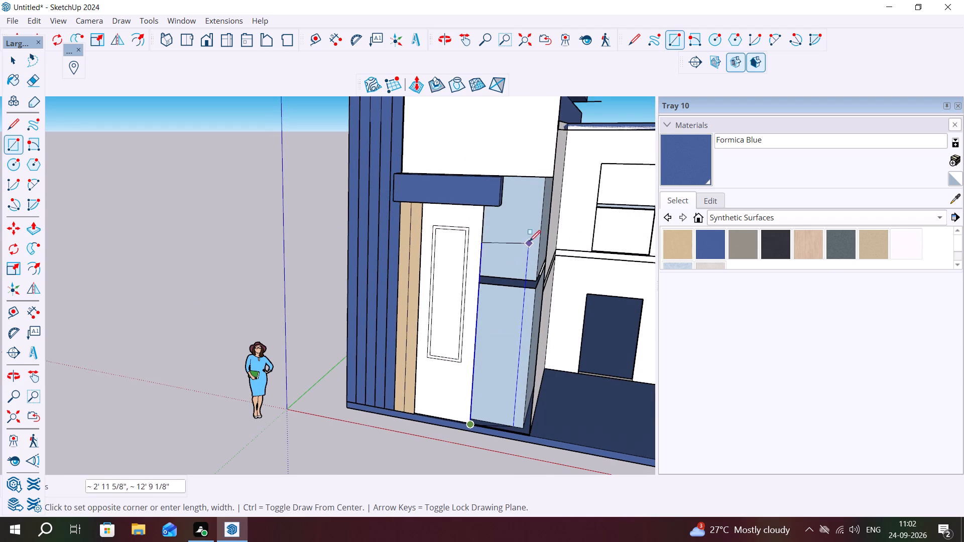
left_click(553, 176)
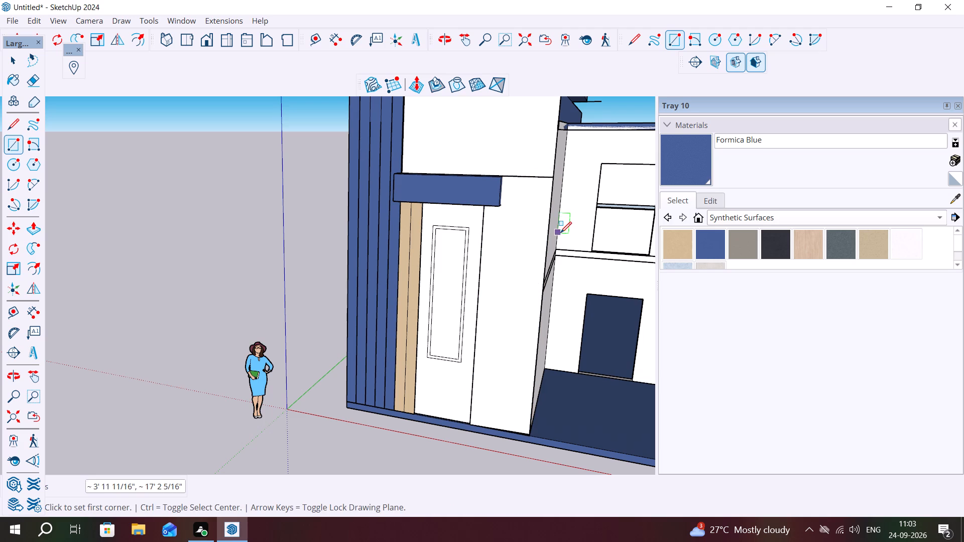
Examine the new face's outer edge, its meeting with the side wall, and the floor line projecting past the corner.
middle_click_drag(560, 233, 433, 252)
scroll(466, 349, "up", 8)
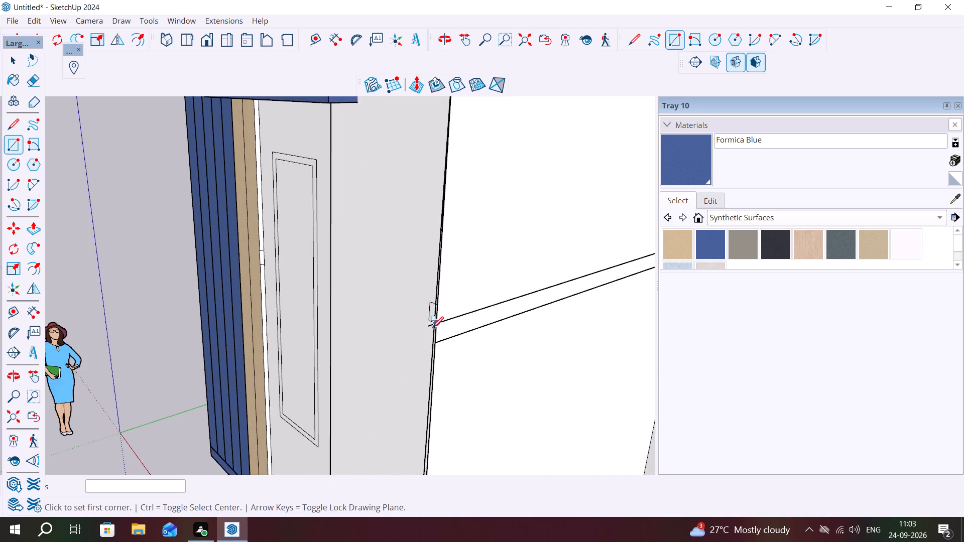
scroll(432, 328, "up", 4)
middle_click_drag(431, 341, 509, 341)
scroll(483, 356, "up", 6)
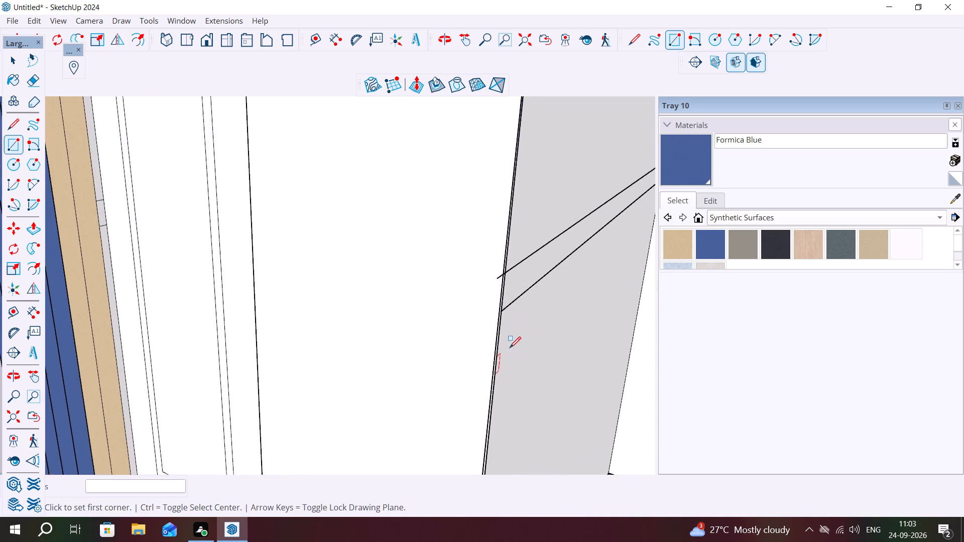
scroll(510, 348, "up", 7)
scroll(466, 347, "up", 6)
key("Escape")
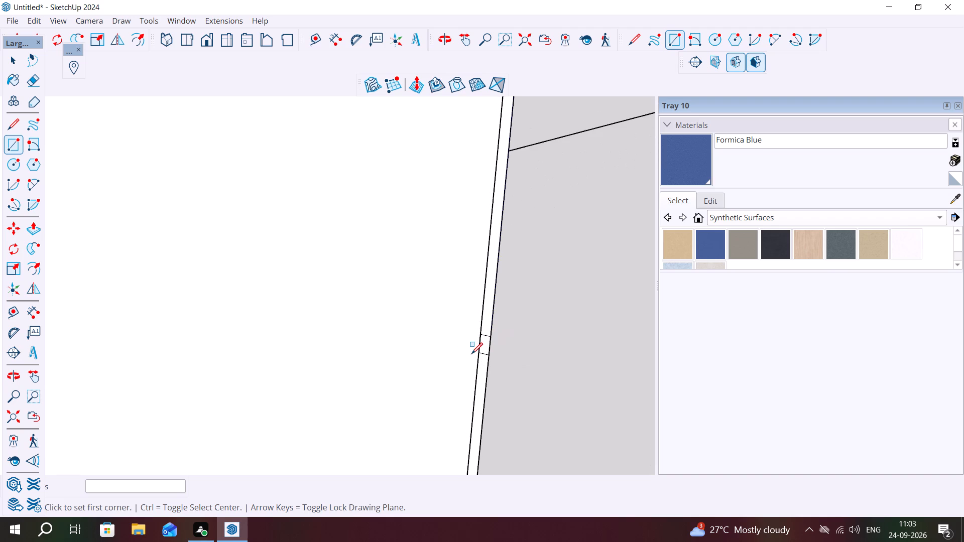
key("Escape")
key("space")
scroll(483, 352, "down", 4)
middle_click_drag(508, 347, 421, 328)
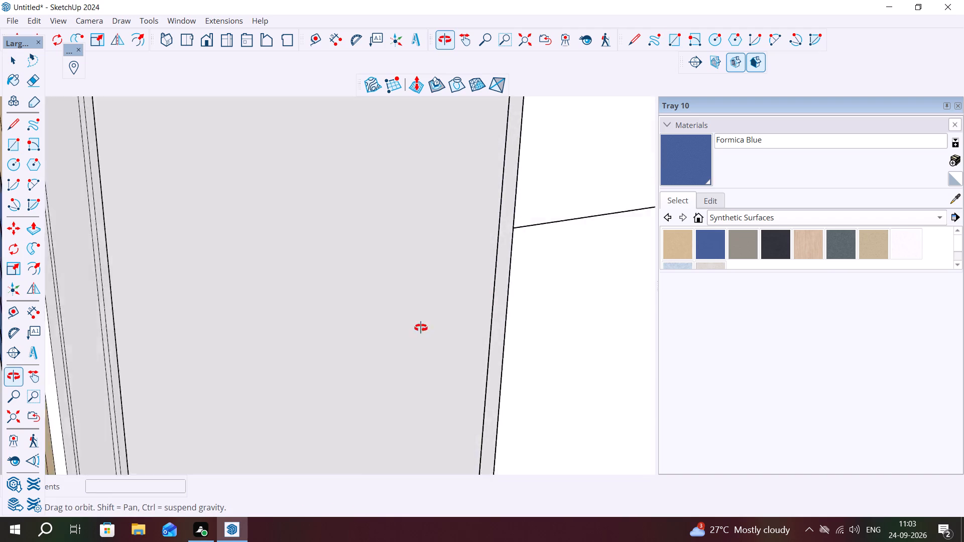
middle_click_drag(421, 328, 341, 310)
scroll(449, 302, "down", 16)
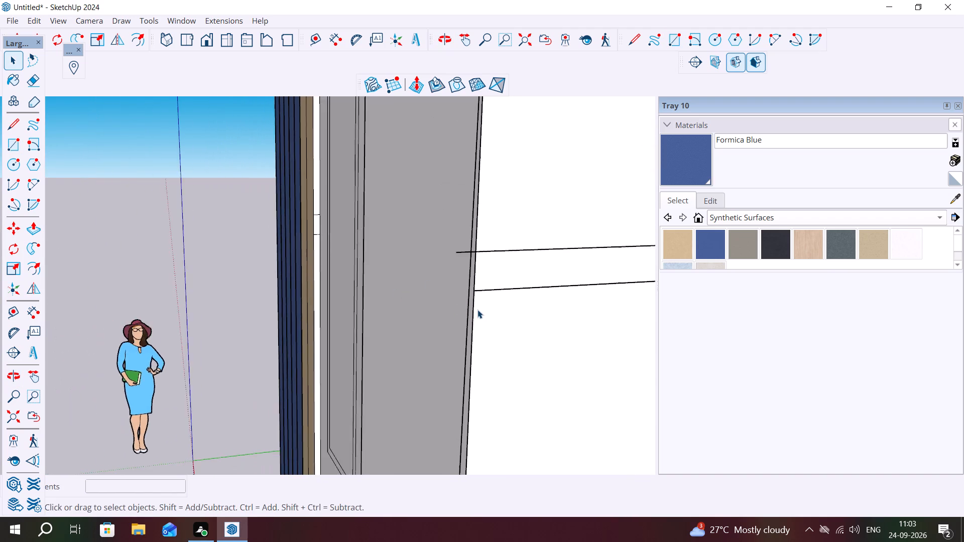
scroll(477, 310, "down", 10)
scroll(478, 313, "up", 1)
scroll(478, 313, "down", 7)
middle_click_drag(469, 298, 360, 269)
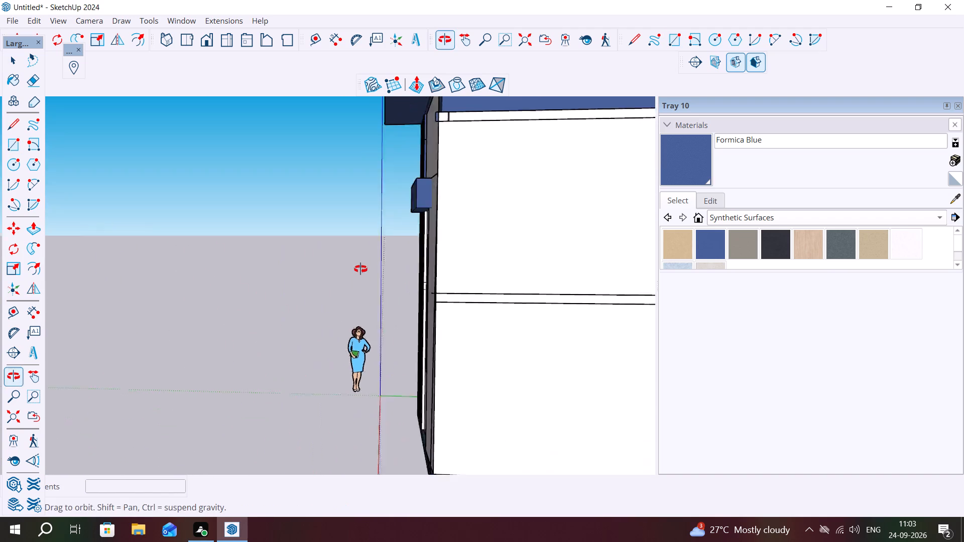
middle_click_drag(360, 269, 363, 266)
scroll(413, 292, "up", 13)
scroll(411, 290, "down", 2)
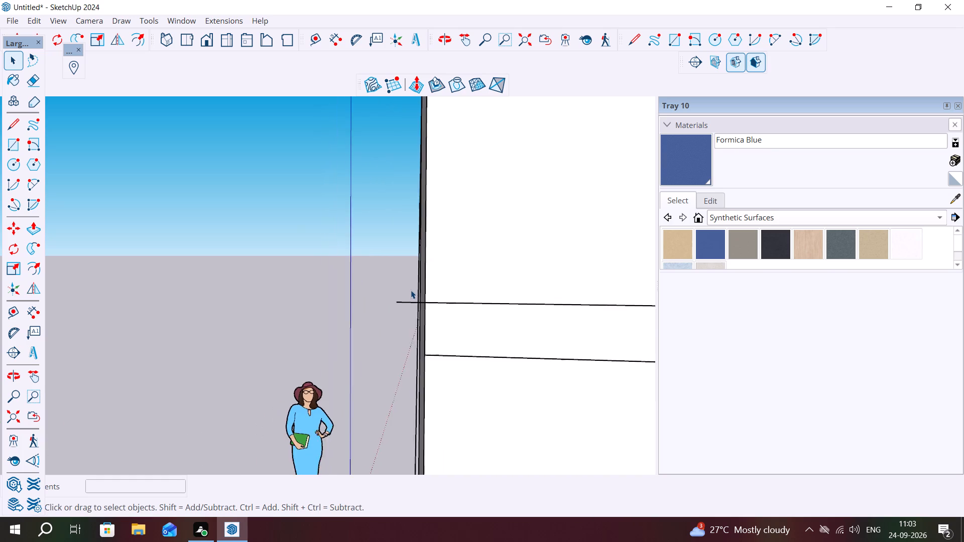
scroll(411, 290, "down", 3)
scroll(409, 292, "up", 4)
scroll(412, 303, "down", 1)
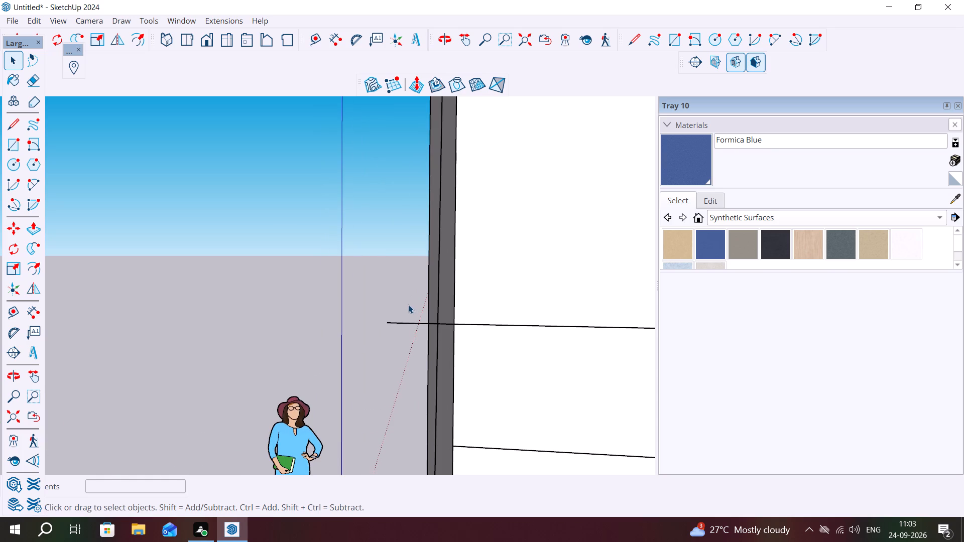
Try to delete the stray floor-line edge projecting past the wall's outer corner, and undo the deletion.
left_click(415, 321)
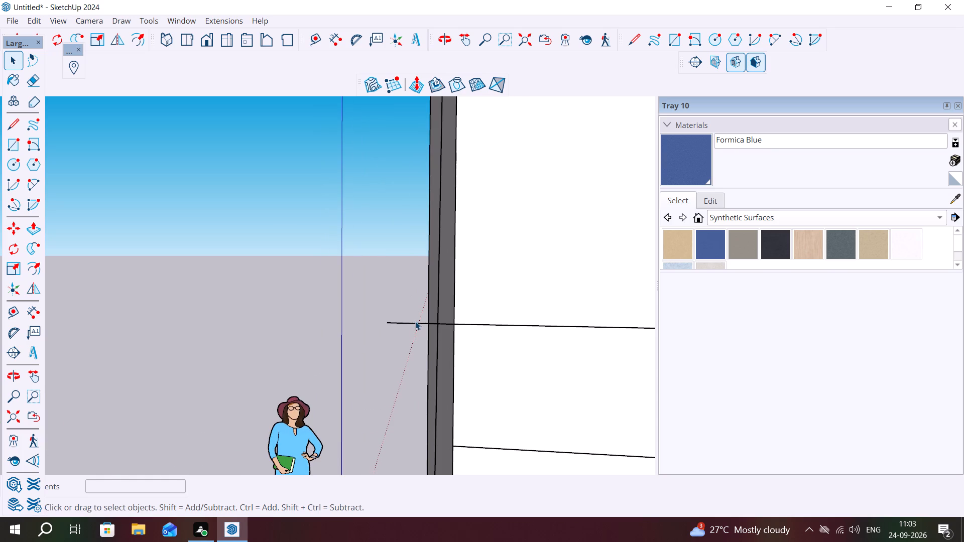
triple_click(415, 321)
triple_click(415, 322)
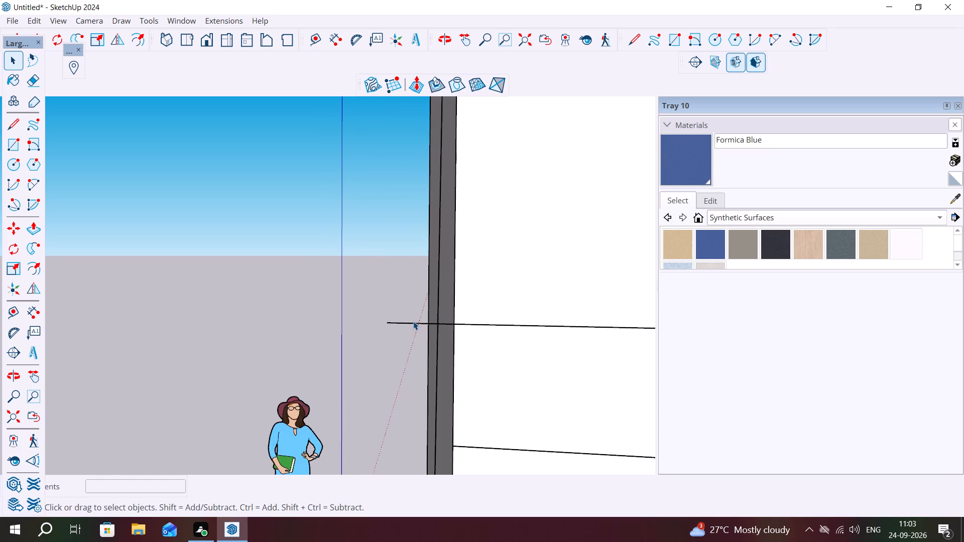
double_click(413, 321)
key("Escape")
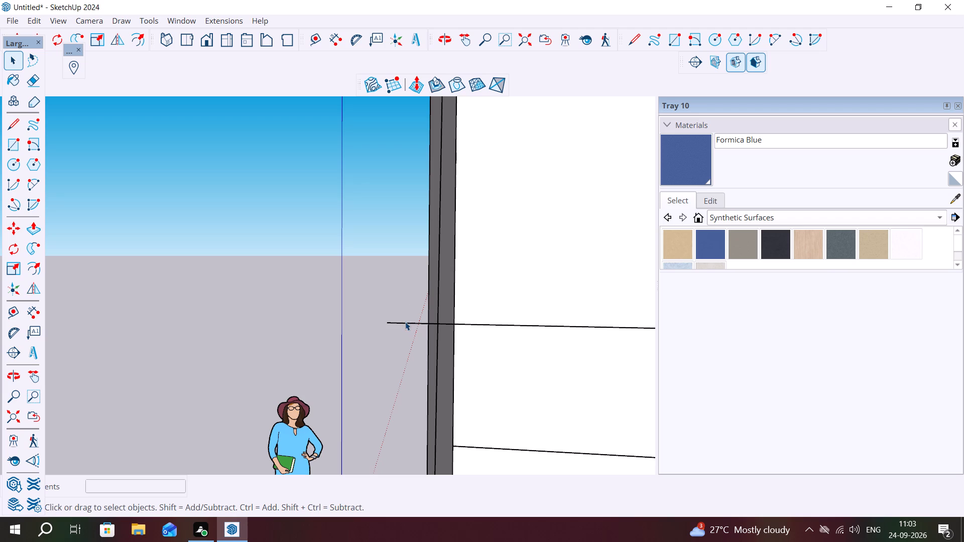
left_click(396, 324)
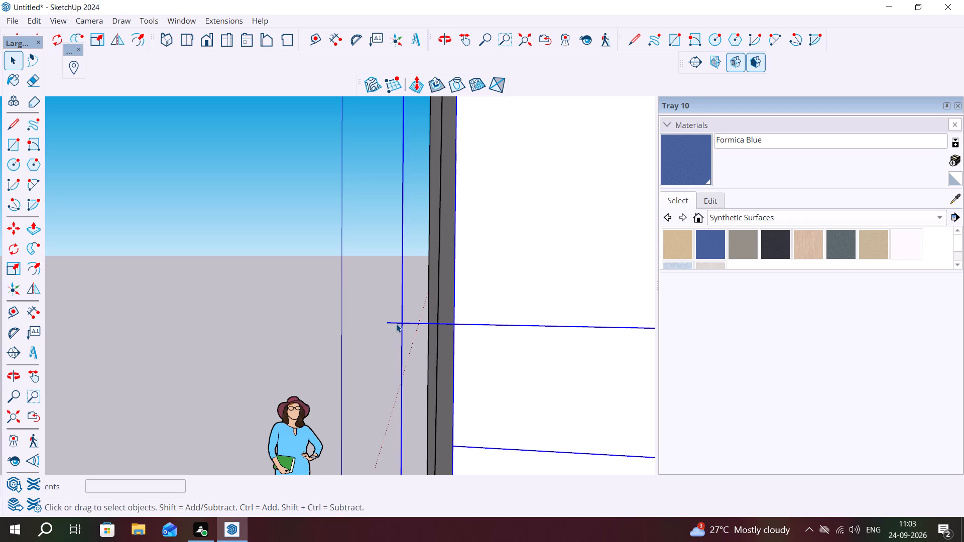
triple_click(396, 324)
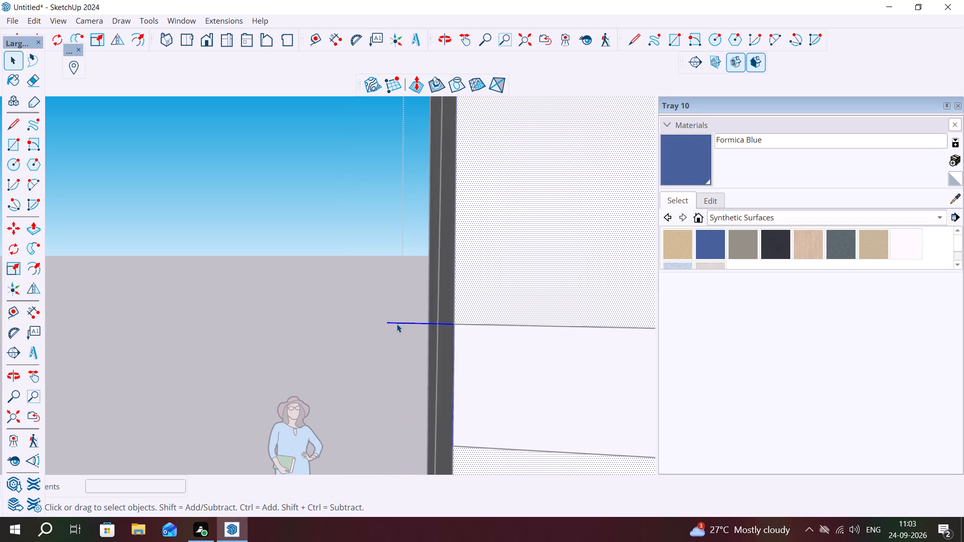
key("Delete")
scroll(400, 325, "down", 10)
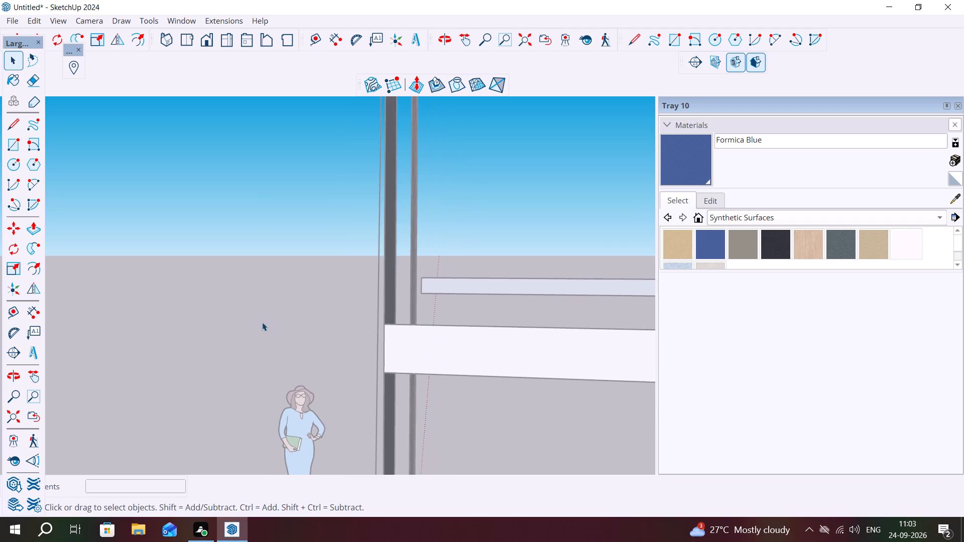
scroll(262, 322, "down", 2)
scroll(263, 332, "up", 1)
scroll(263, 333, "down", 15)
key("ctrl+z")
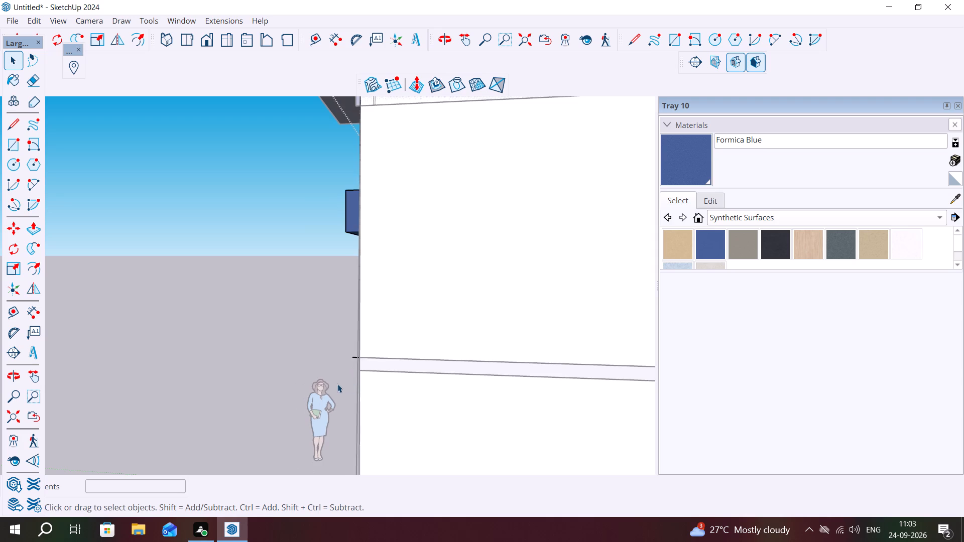
Delete the short stray edge of the floor line that projects past the wall's outer corner.
scroll(337, 384, "down", 3)
scroll(350, 369, "up", 20)
scroll(350, 369, "up", 2)
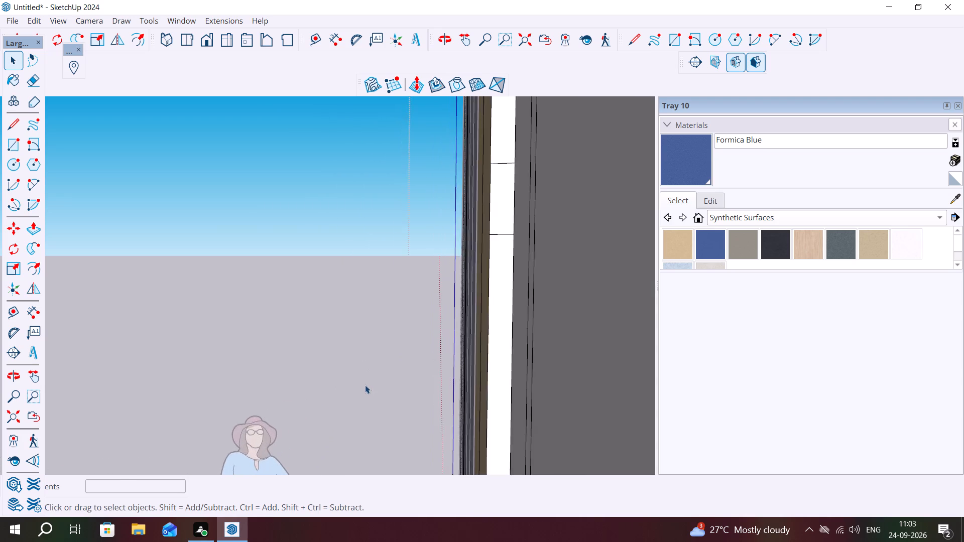
scroll(365, 385, "down", 1)
scroll(365, 383, "up", 1)
scroll(365, 382, "down", 1)
scroll(364, 380, "up", 1)
scroll(364, 375, "down", 4)
scroll(373, 414, "down", 6)
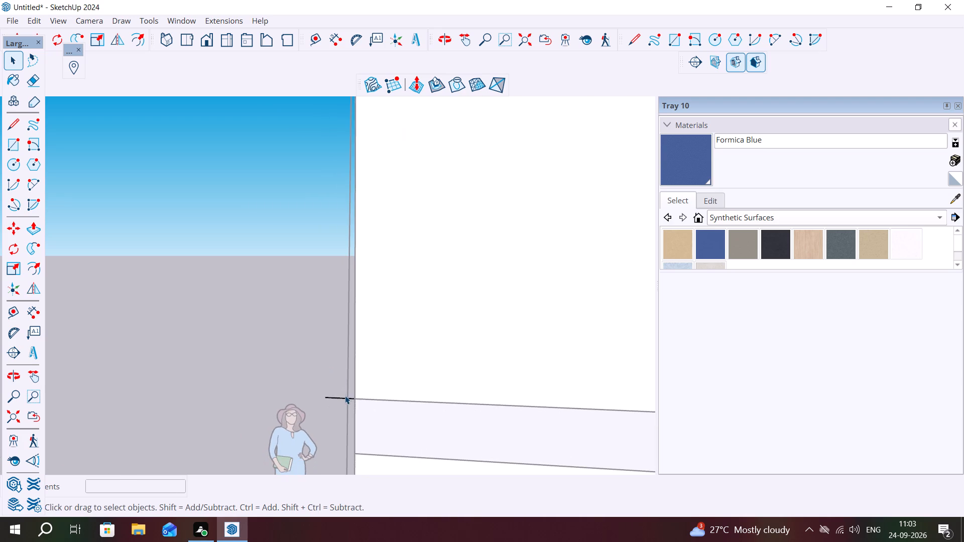
left_click(345, 395)
triple_click(343, 395)
key("Delete")
Examine the wall's outer corner, the floor band meeting it, and the entrance front around the blue canopy beam.
scroll(340, 395, "down", 8)
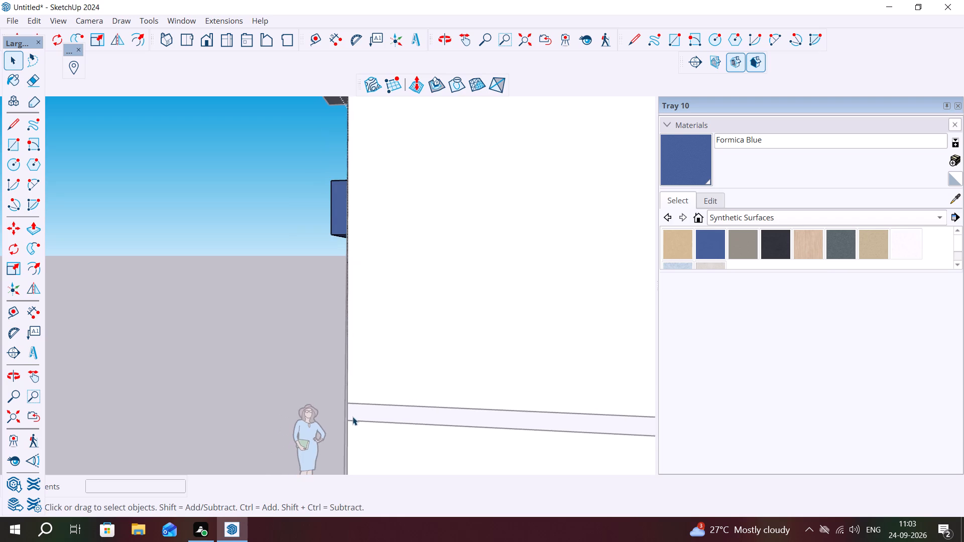
middle_click_drag(353, 416, 423, 425)
scroll(411, 416, "up", 1)
middle_click_drag(385, 412, 346, 402)
scroll(363, 413, "up", 14)
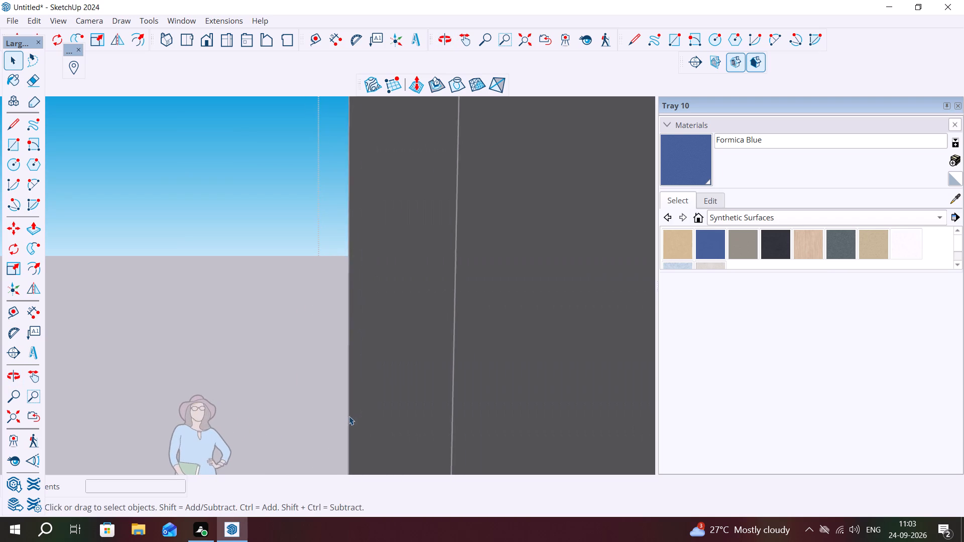
scroll(349, 416, "up", 3)
scroll(353, 417, "down", 13)
scroll(366, 433, "up", 1)
scroll(366, 433, "down", 7)
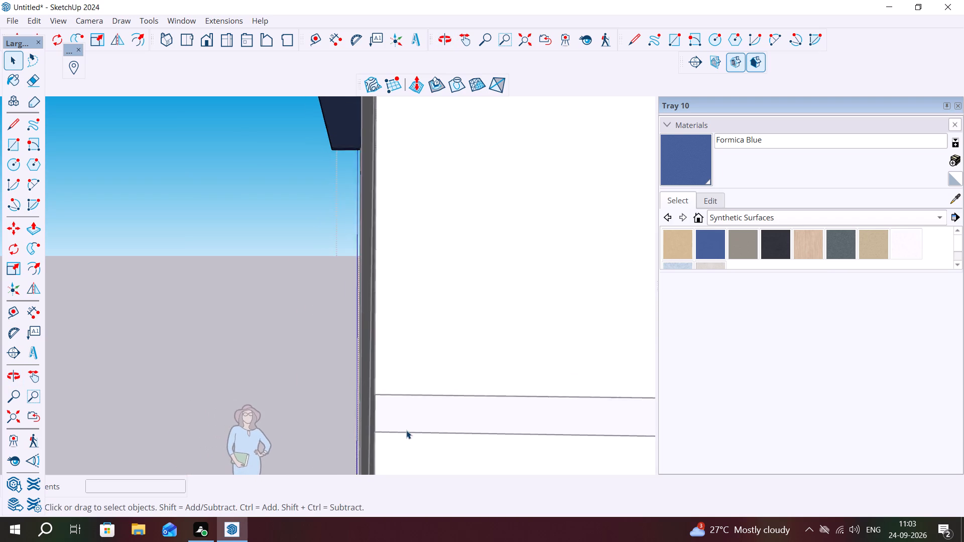
scroll(406, 430, "down", 10)
middle_click_drag(441, 410, 630, 431)
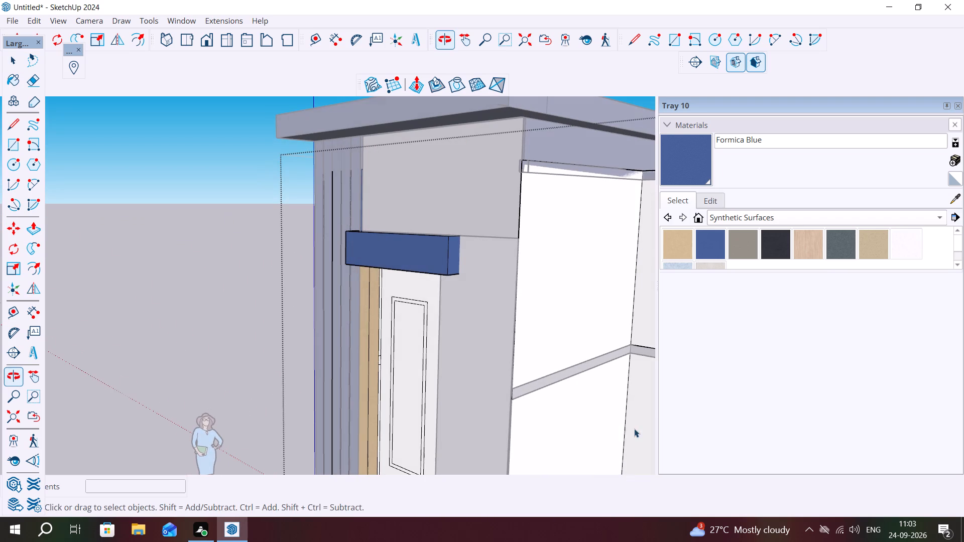
middle_click_drag(446, 403, 487, 417)
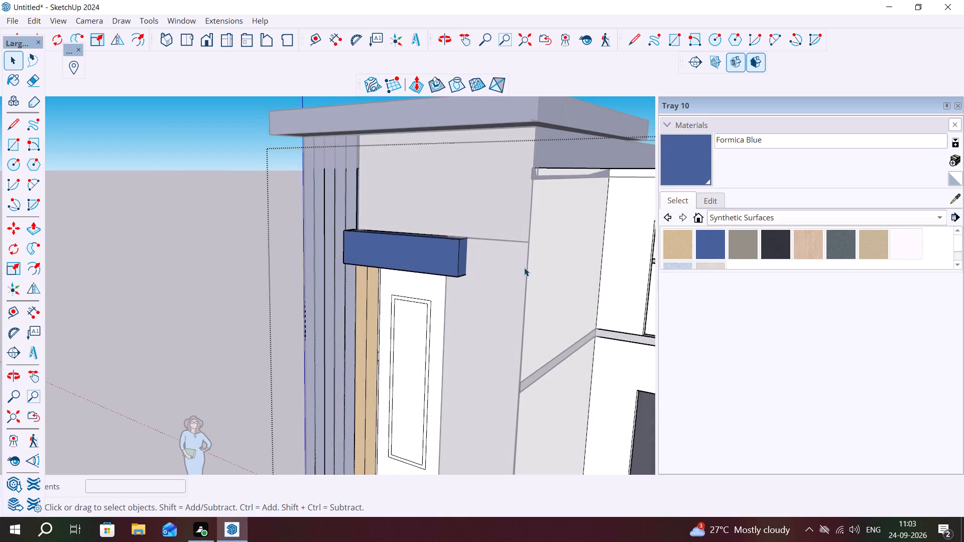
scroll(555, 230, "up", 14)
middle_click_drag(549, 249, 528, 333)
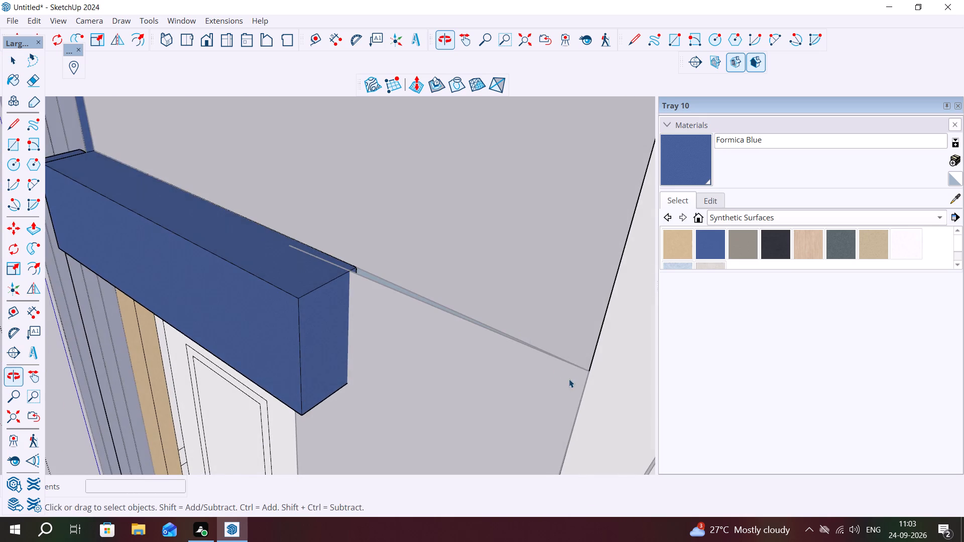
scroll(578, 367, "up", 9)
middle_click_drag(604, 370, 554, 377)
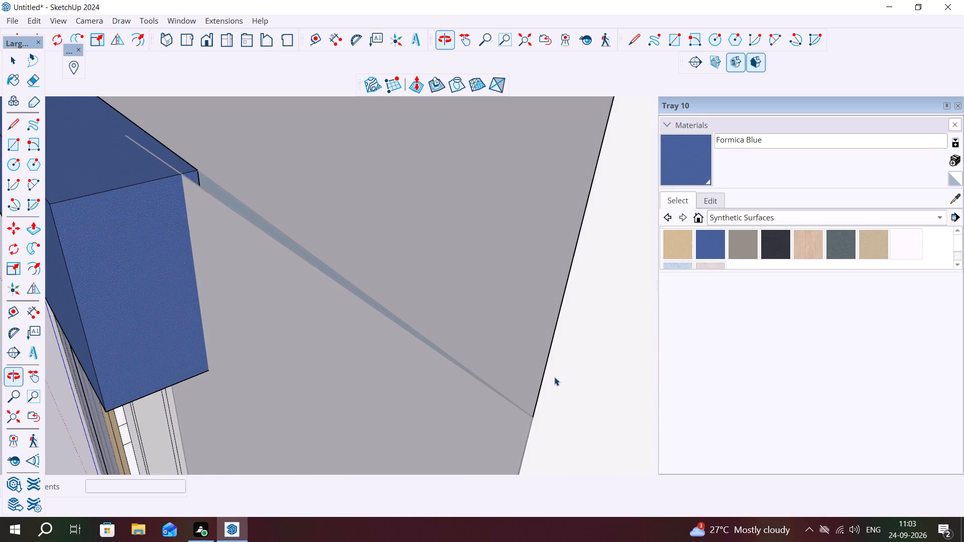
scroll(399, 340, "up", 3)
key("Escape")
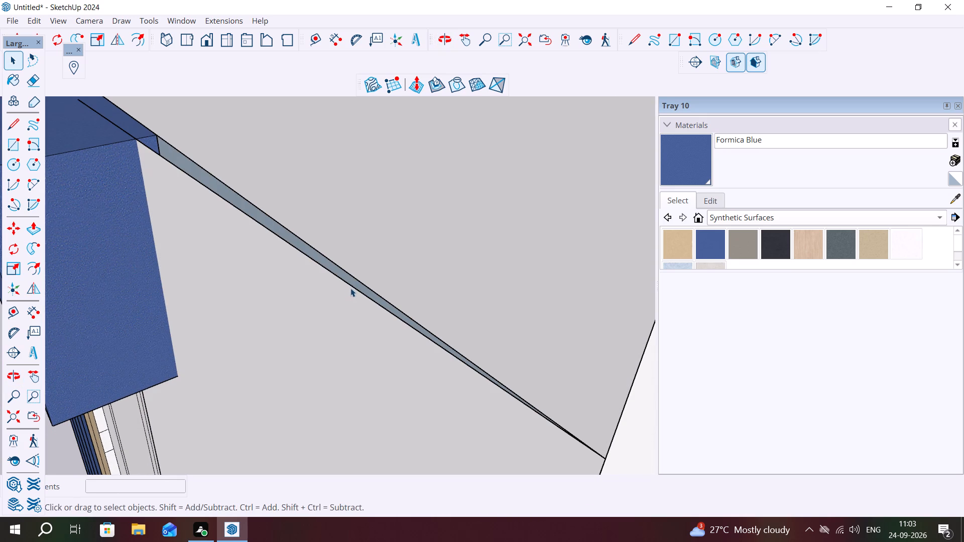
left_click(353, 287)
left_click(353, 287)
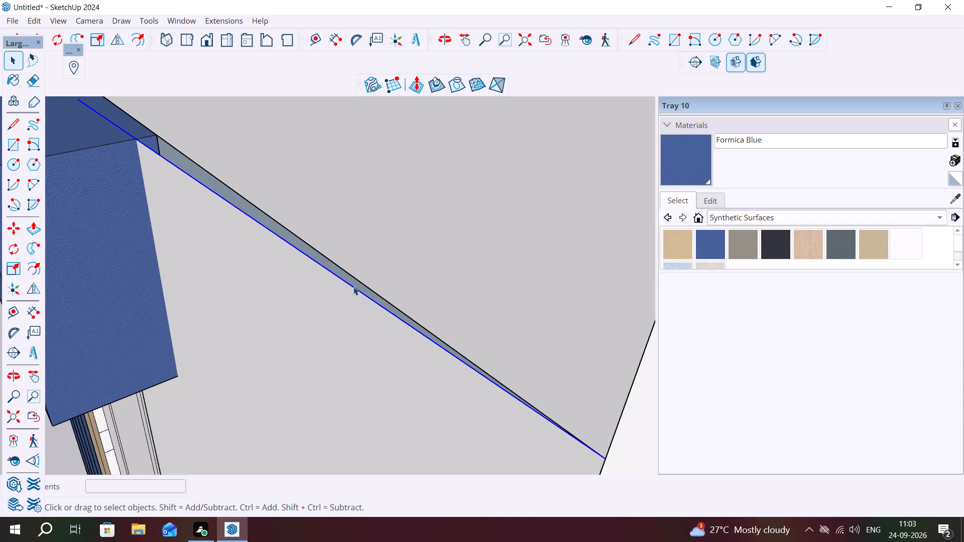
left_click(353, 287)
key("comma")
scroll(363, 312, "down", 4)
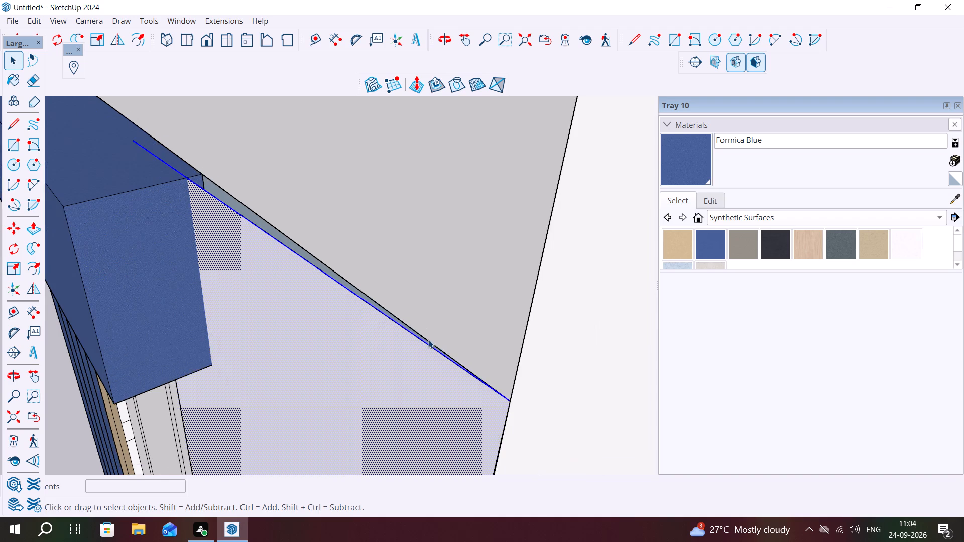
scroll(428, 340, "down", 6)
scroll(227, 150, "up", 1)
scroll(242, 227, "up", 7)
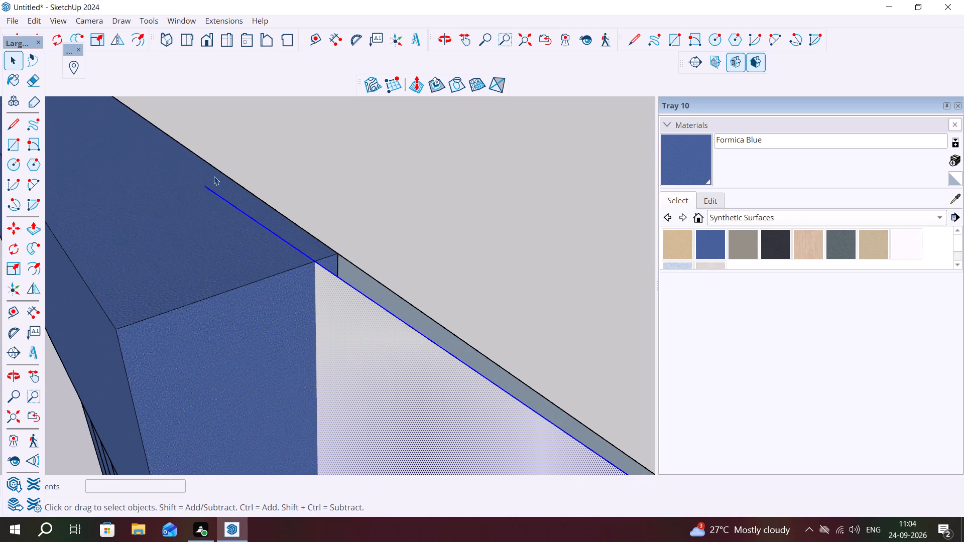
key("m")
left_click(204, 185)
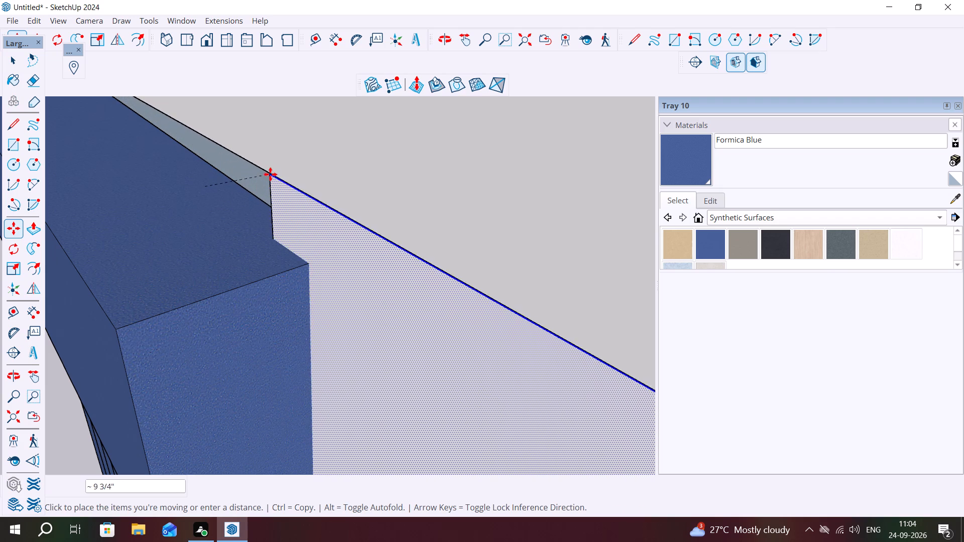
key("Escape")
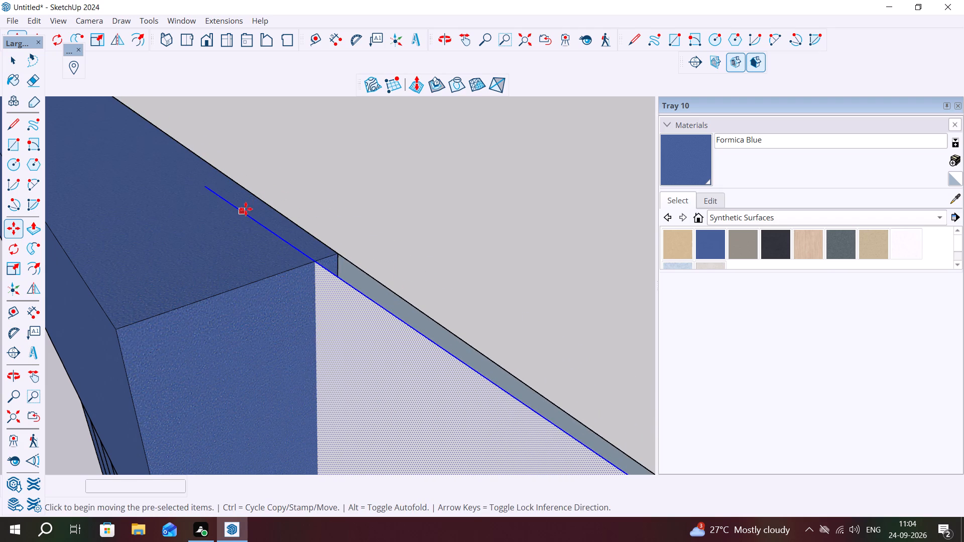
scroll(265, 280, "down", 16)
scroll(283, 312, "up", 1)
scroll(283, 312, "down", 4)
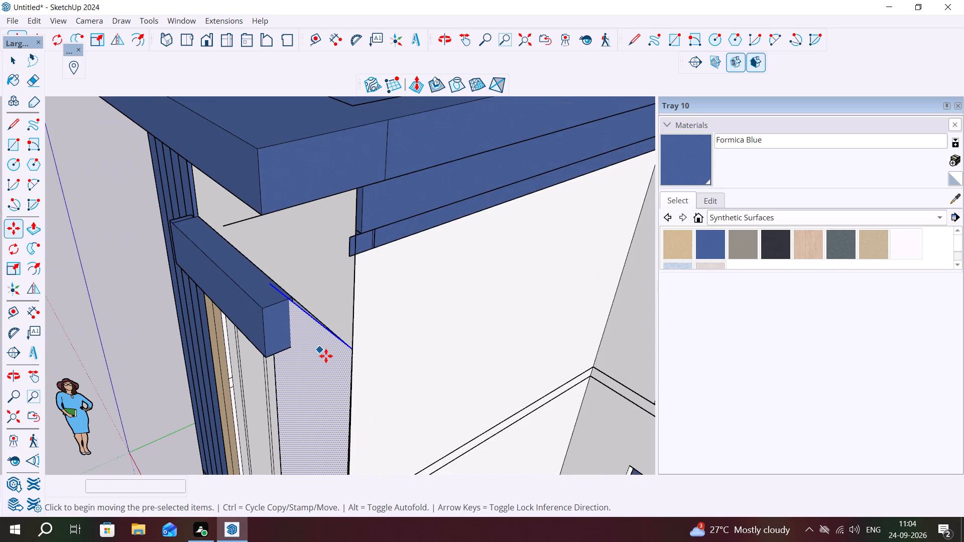
Cut away the rectangular face covering the glazed recess beside the door and delete its leftover top edge.
scroll(327, 356, "up", 1)
key("space")
left_click(318, 369)
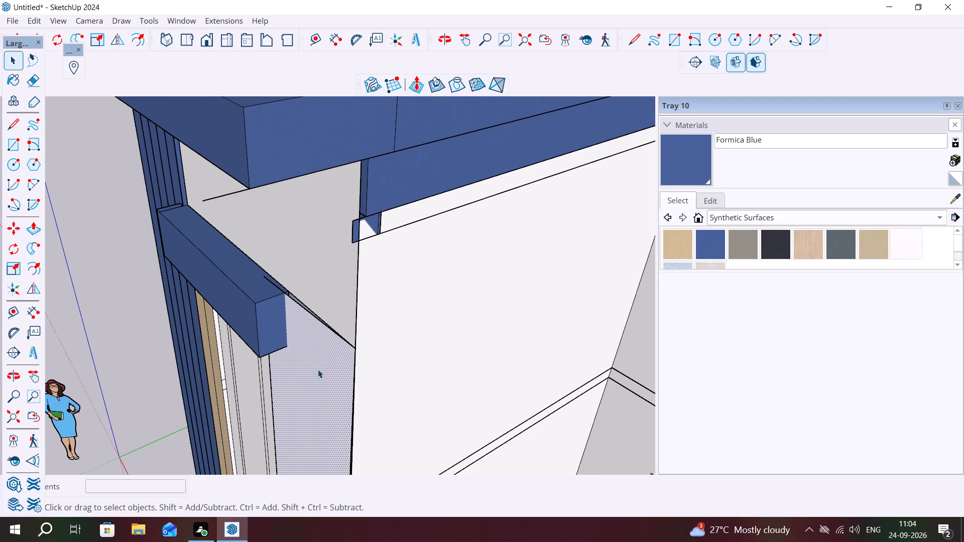
left_click(318, 369)
key("ctrl+x")
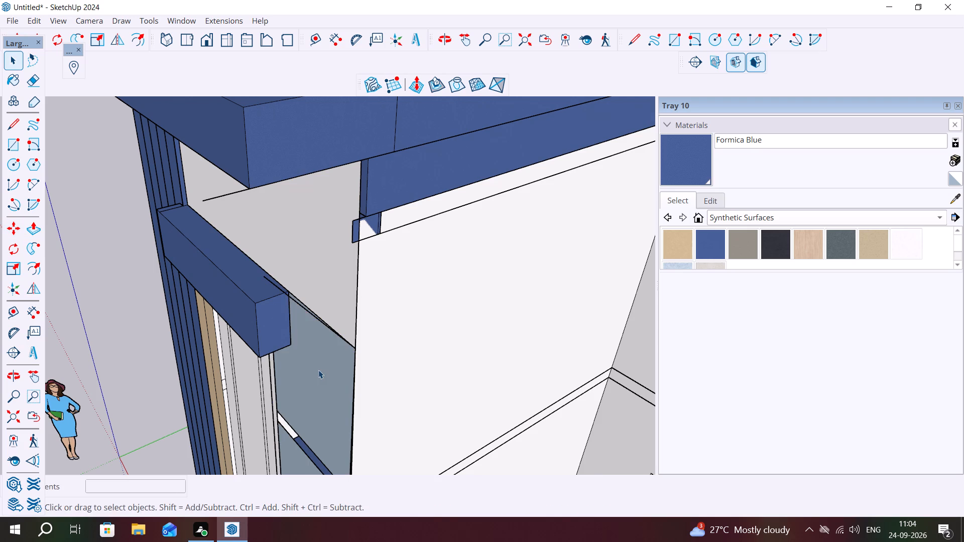
left_click(303, 308)
key("Delete")
Delete the outer vertical edge of the entrance door's face below the blue canopy beam.
middle_click_drag(263, 285, 366, 281)
scroll(352, 405, "up", 5)
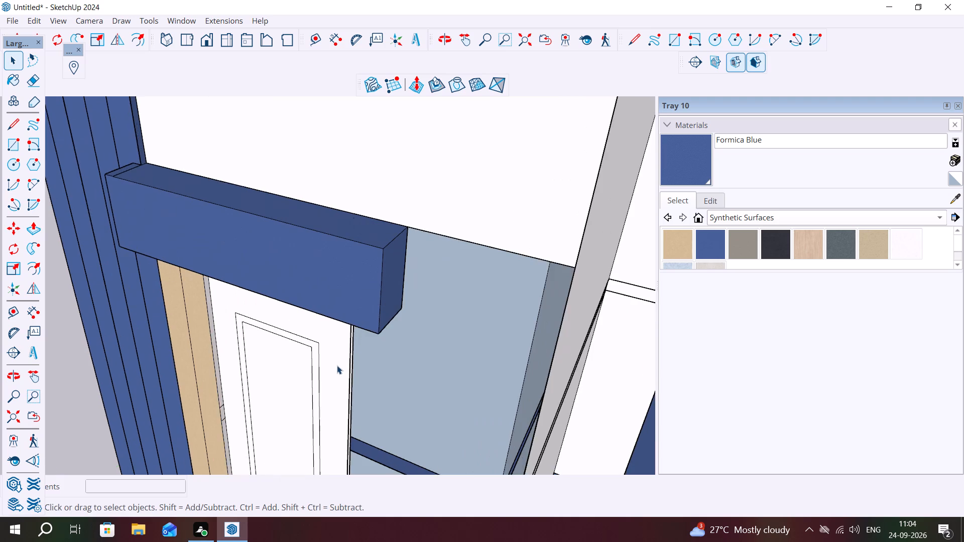
scroll(337, 365, "up", 6)
left_click(371, 348)
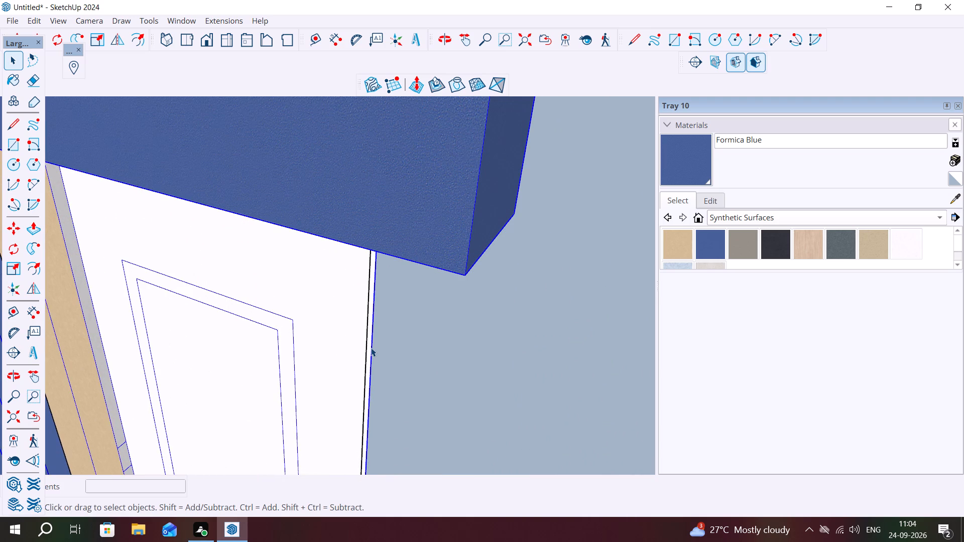
double_click(371, 348)
left_click(371, 348)
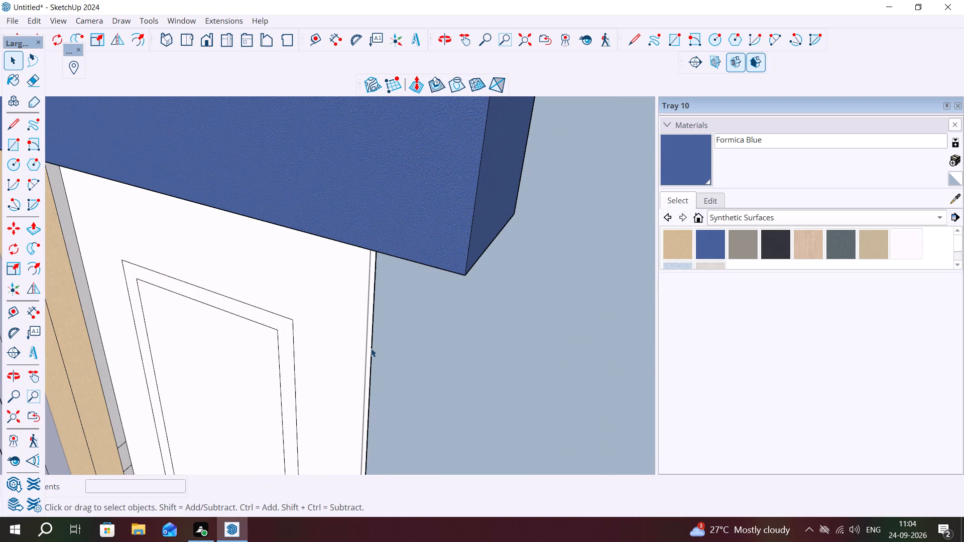
key("Delete")
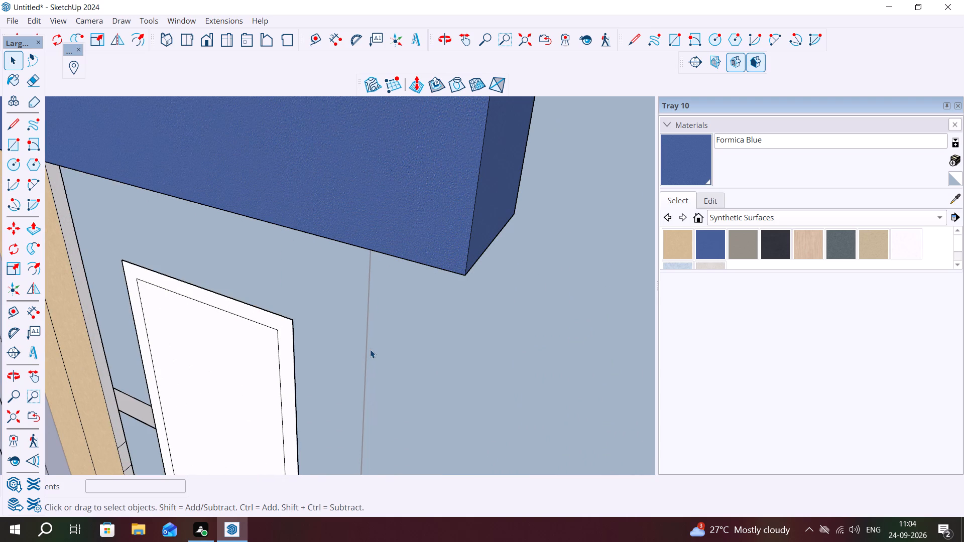
Leave the building group and delete the stray vertical line running down the glazed recess beside the door.
scroll(366, 357, "down", 11)
middle_click_drag(329, 332, 377, 296)
scroll(376, 337, "down", 4)
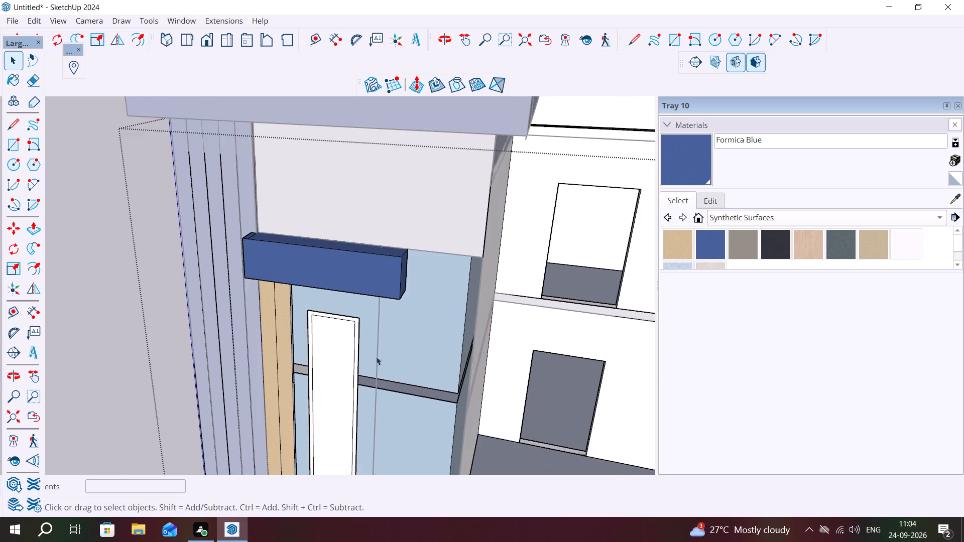
scroll(376, 356, "down", 4)
left_click(377, 352)
left_click(377, 352)
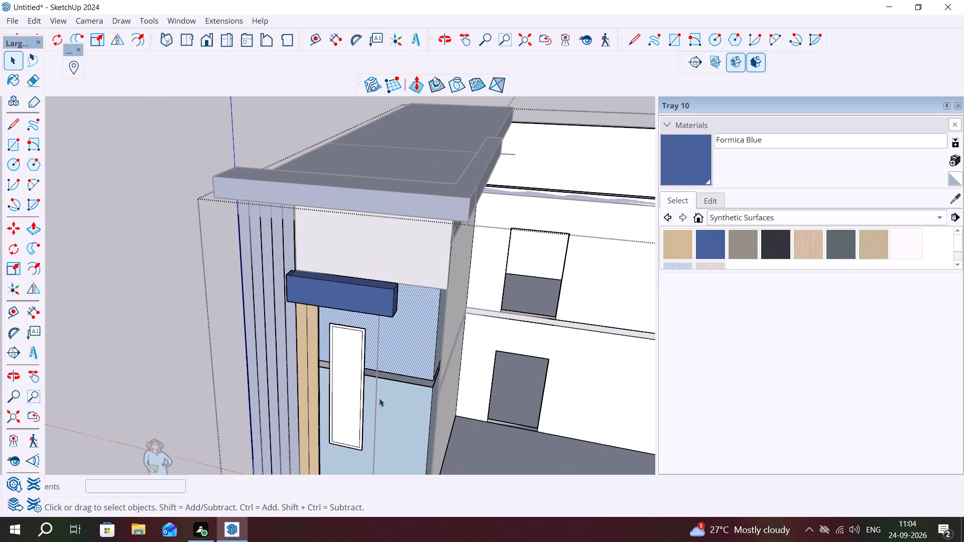
middle_click_drag(380, 408, 434, 349)
scroll(411, 405, "down", 6)
key("space")
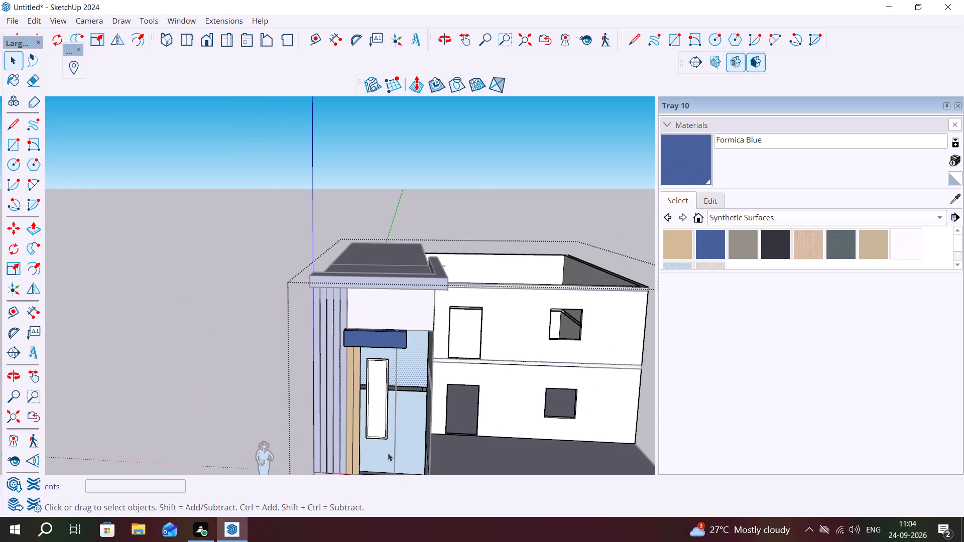
double_click(394, 450)
triple_click(394, 450)
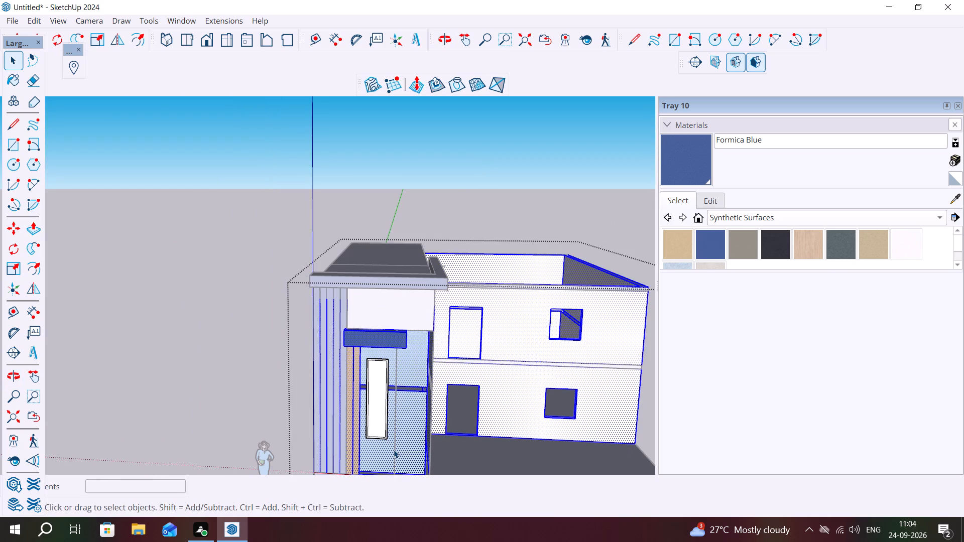
left_click(393, 450)
left_click(249, 405)
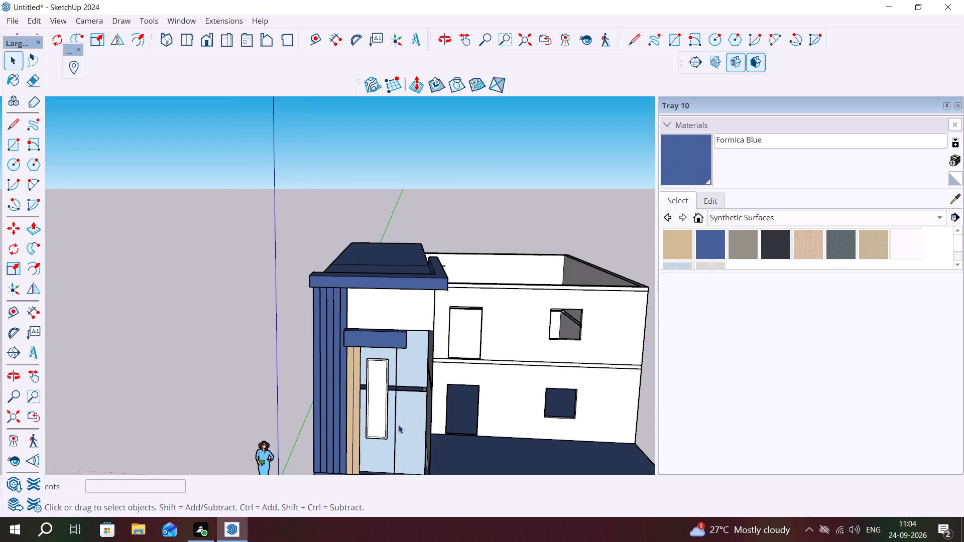
left_click(395, 427)
key("Delete")
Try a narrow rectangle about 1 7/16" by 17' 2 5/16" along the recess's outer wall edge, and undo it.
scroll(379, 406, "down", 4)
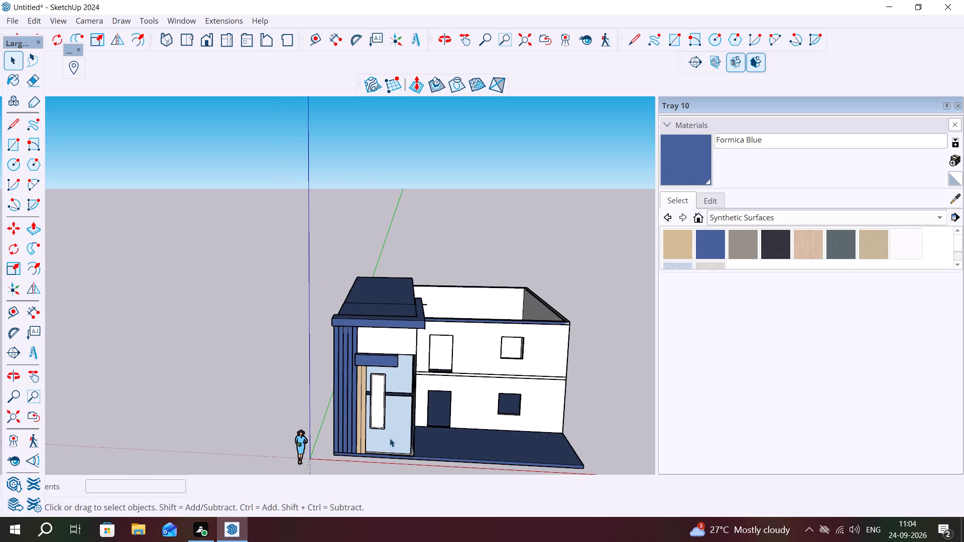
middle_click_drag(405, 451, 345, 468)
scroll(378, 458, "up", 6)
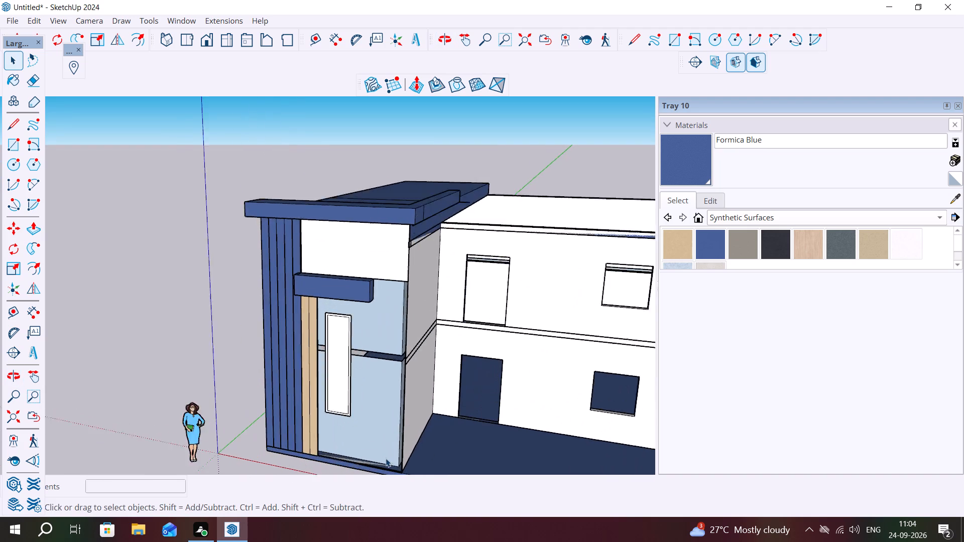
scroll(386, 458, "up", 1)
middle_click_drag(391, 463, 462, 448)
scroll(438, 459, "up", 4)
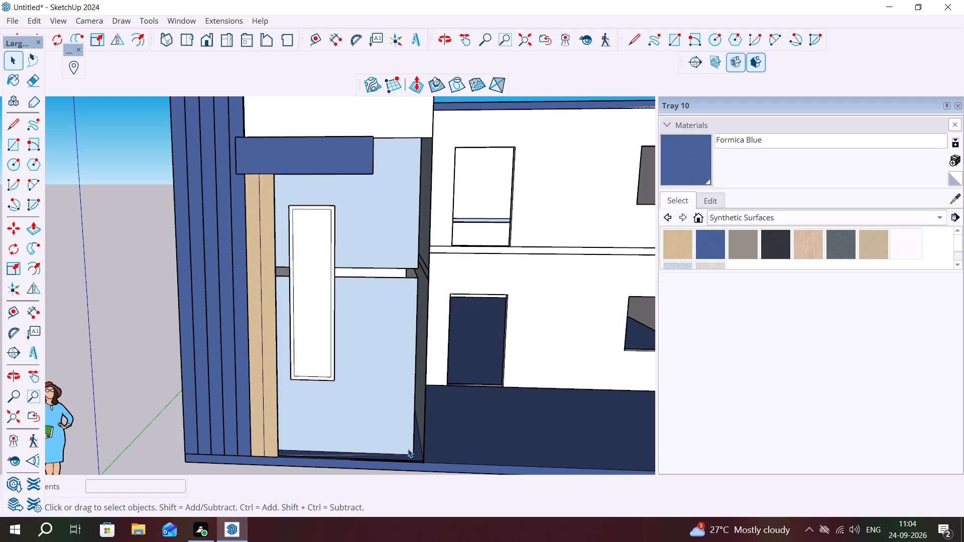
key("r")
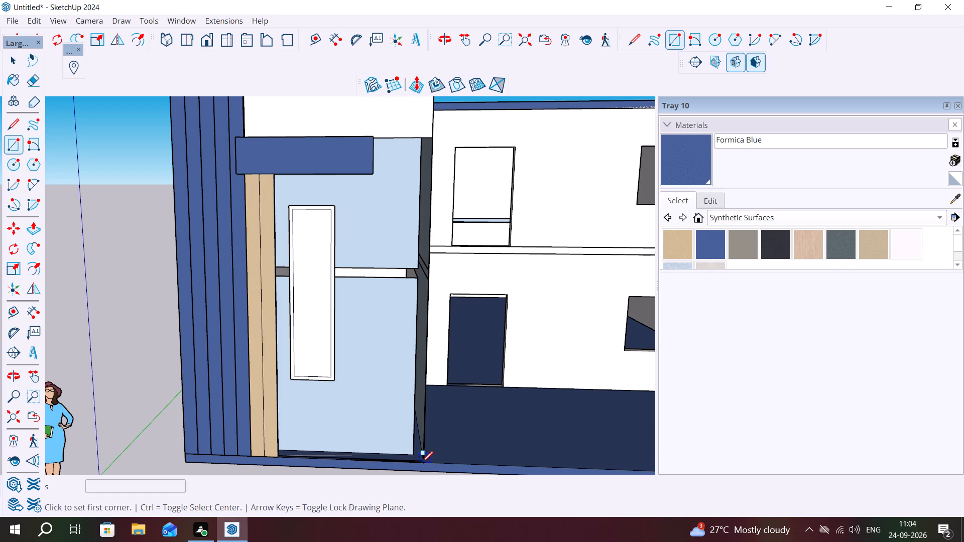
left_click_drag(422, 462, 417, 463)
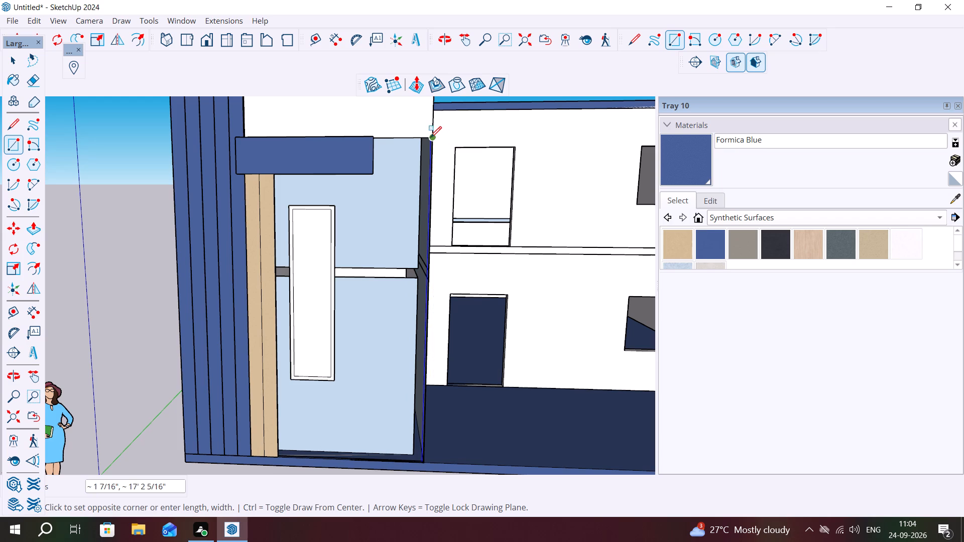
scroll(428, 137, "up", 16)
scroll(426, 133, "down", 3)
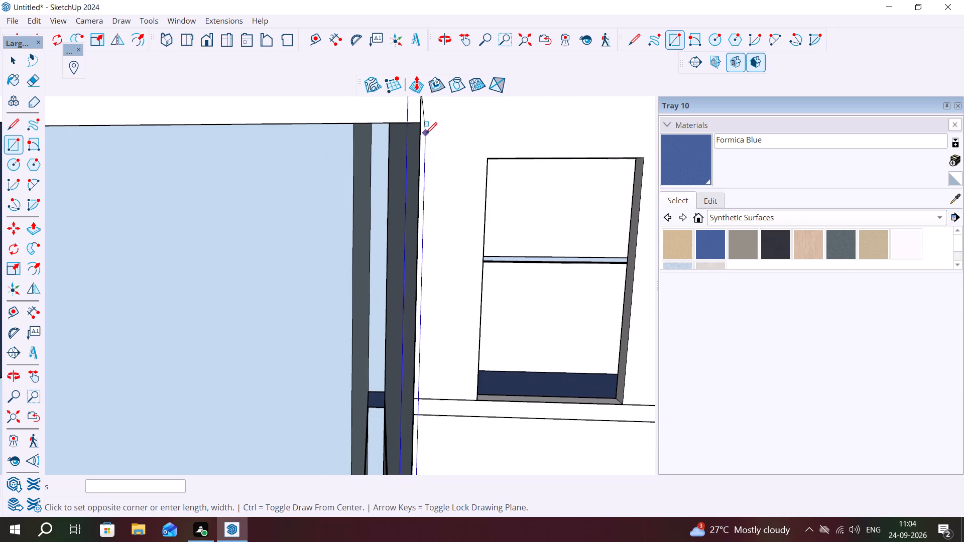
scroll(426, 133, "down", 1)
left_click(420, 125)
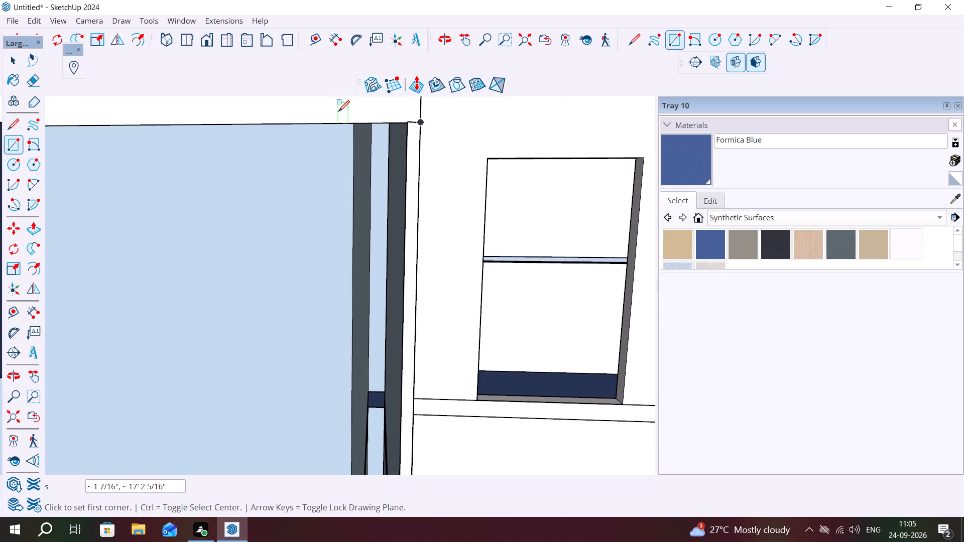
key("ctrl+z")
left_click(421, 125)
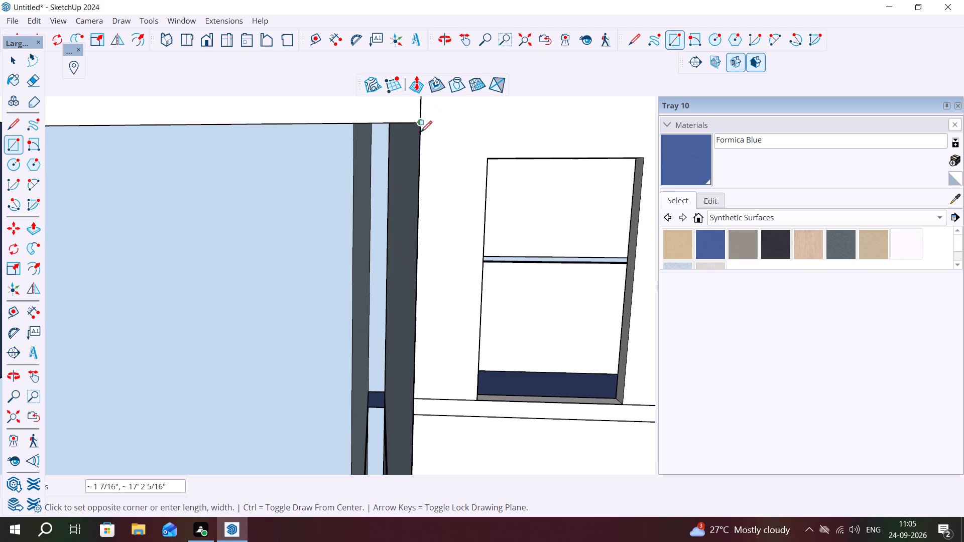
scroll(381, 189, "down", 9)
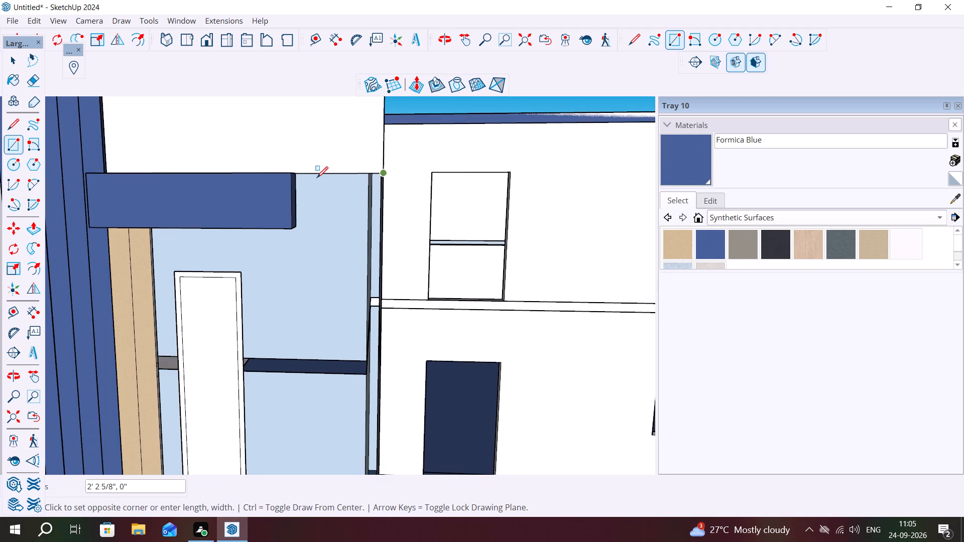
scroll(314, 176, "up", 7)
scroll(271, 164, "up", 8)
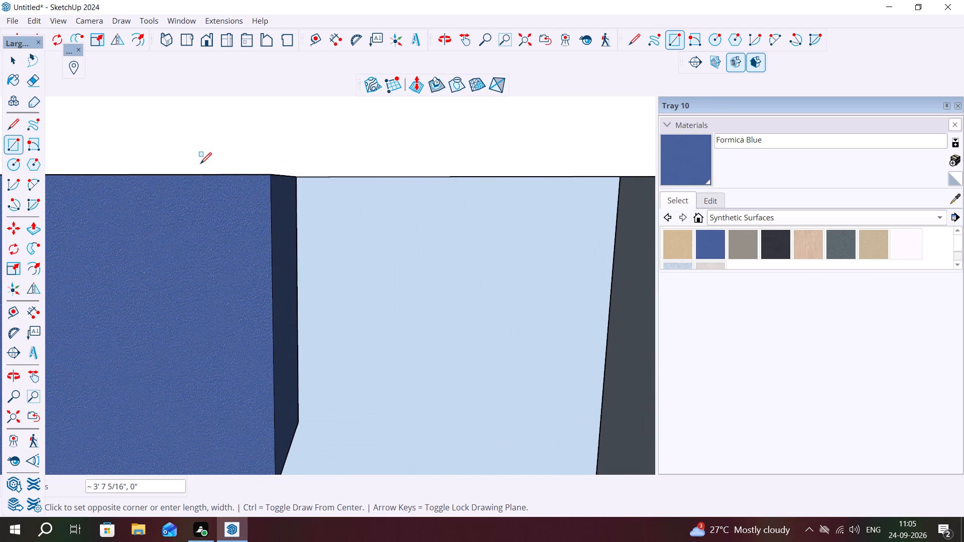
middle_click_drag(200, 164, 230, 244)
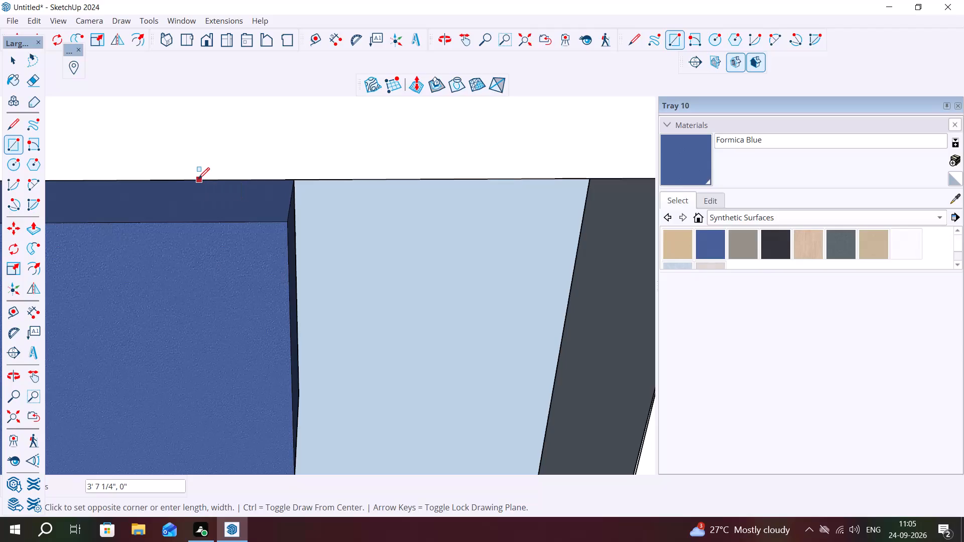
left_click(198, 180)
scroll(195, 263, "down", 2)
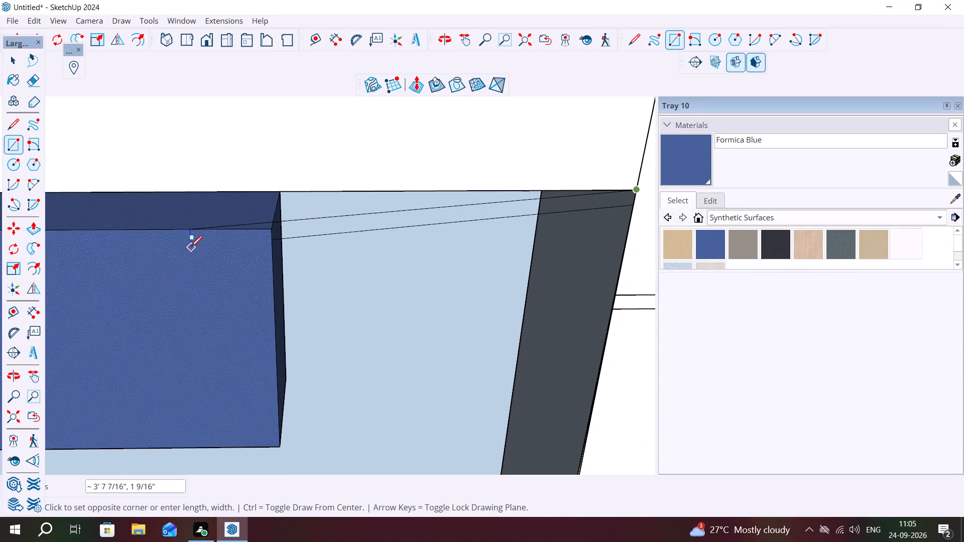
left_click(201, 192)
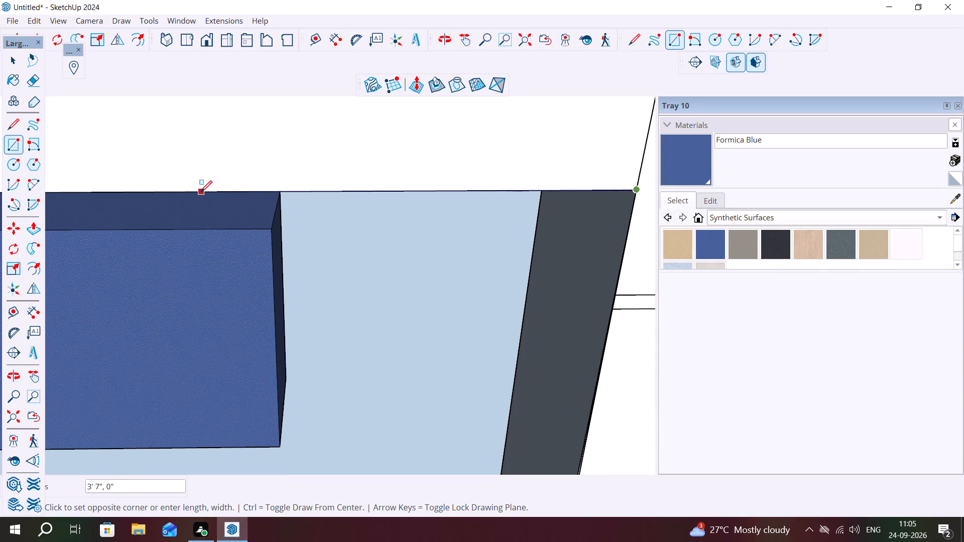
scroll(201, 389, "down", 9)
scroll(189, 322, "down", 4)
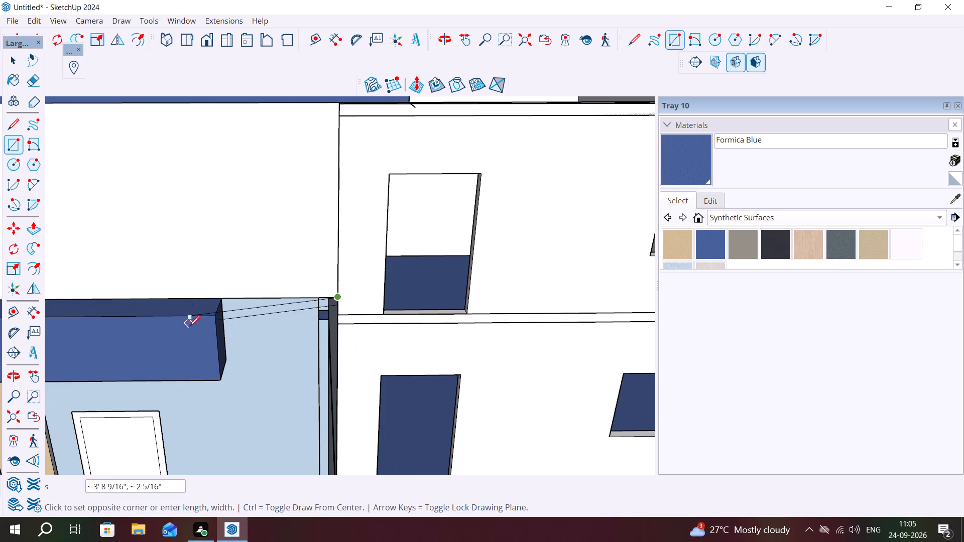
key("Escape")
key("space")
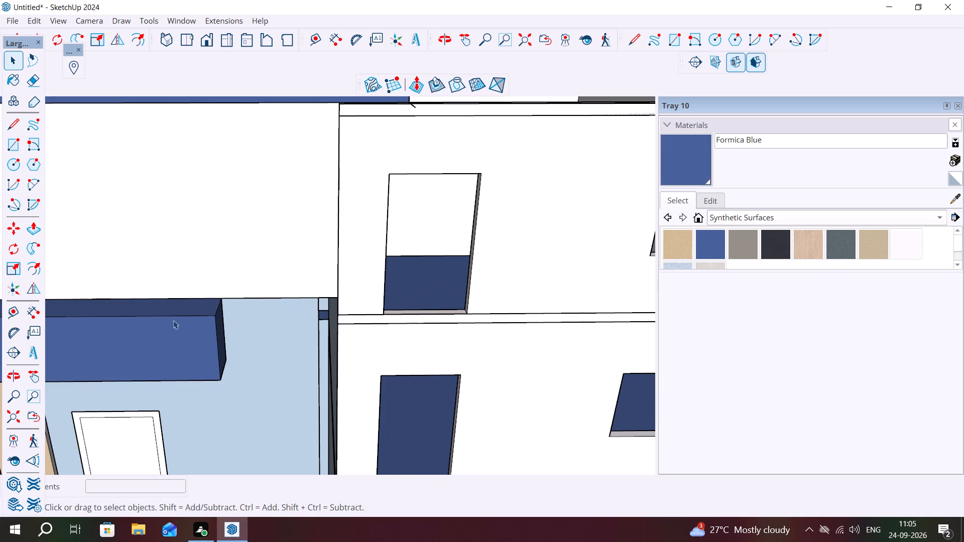
Draw a vertical rectangle about 4' 4 13/16" by 17' 2 1/2" from the blue canopy beam to the wall's outer base corner.
middle_click_drag(184, 309, 199, 289)
scroll(176, 385, "down", 5)
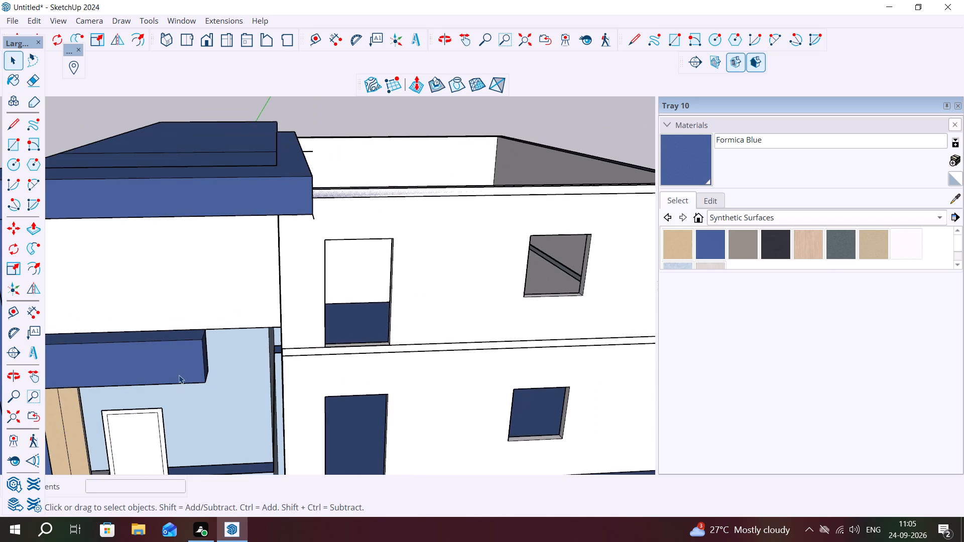
key("r")
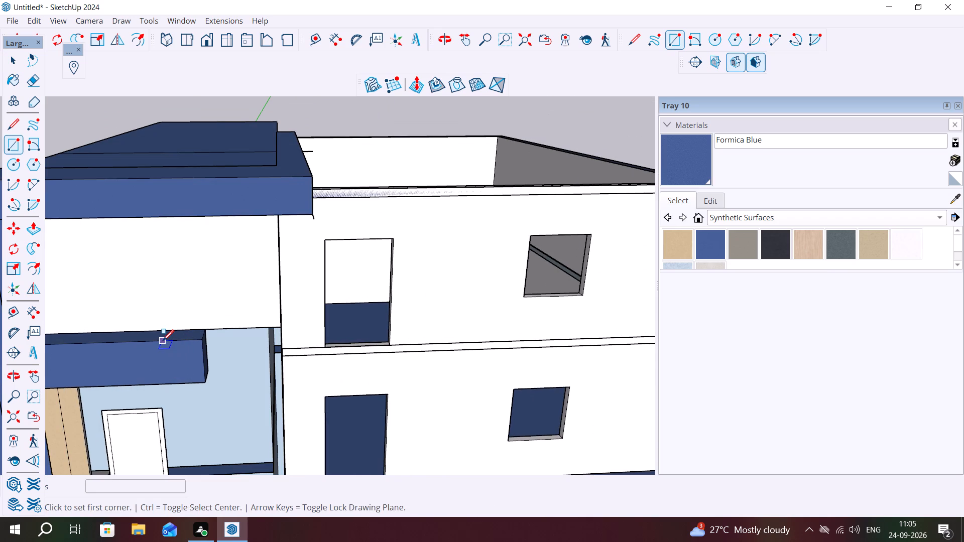
left_click(163, 341)
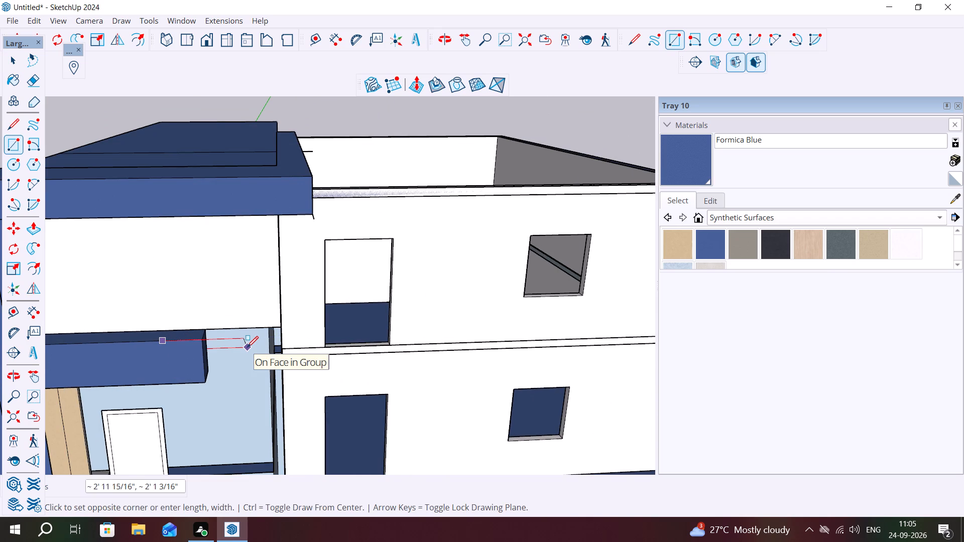
scroll(247, 347, "down", 15)
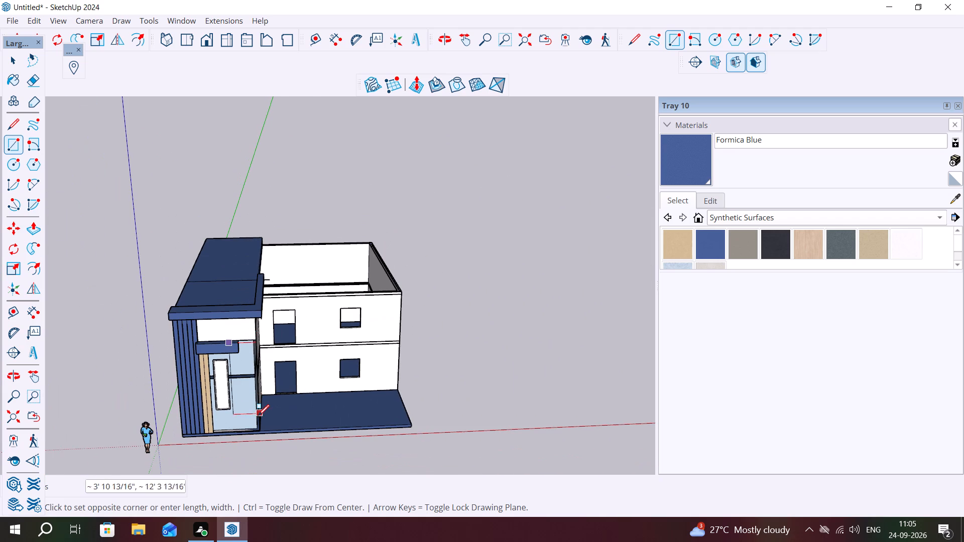
scroll(258, 421, "up", 13)
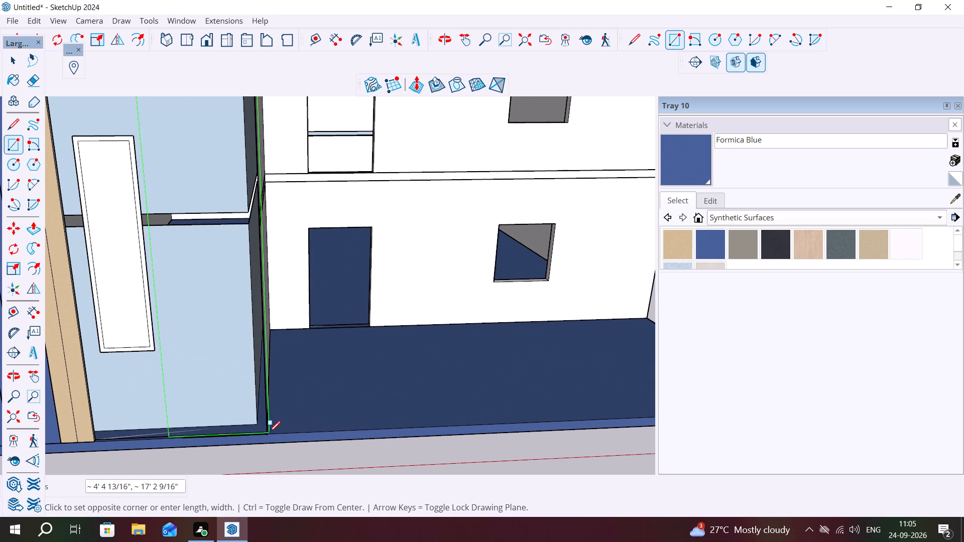
left_click(268, 437)
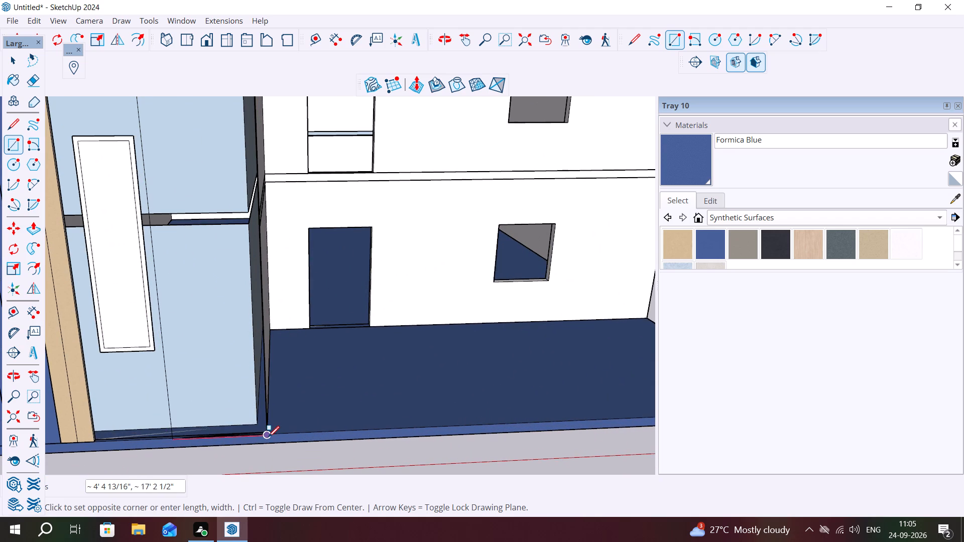
Make a group from the new rectangular panel's face and edges.
key("space")
double_click(229, 387)
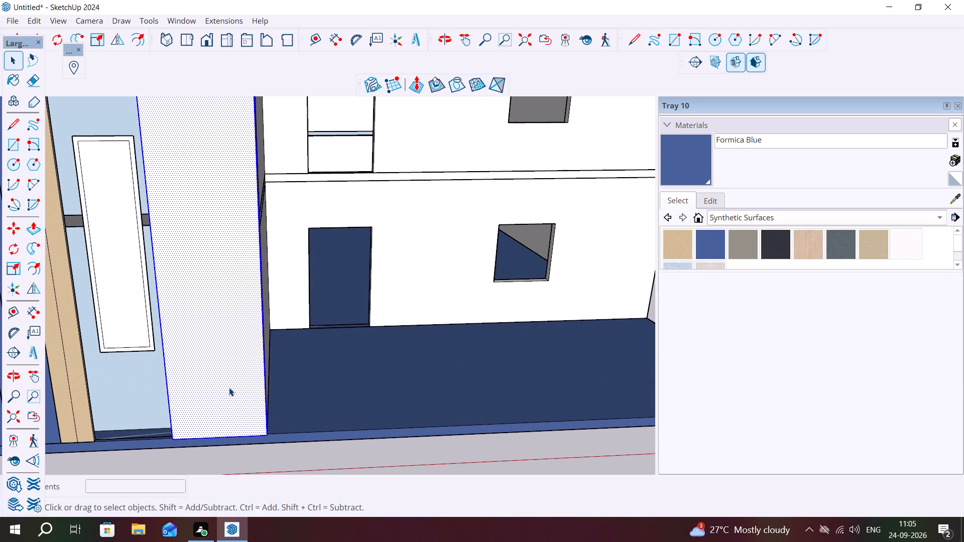
double_click(229, 387)
key("g")
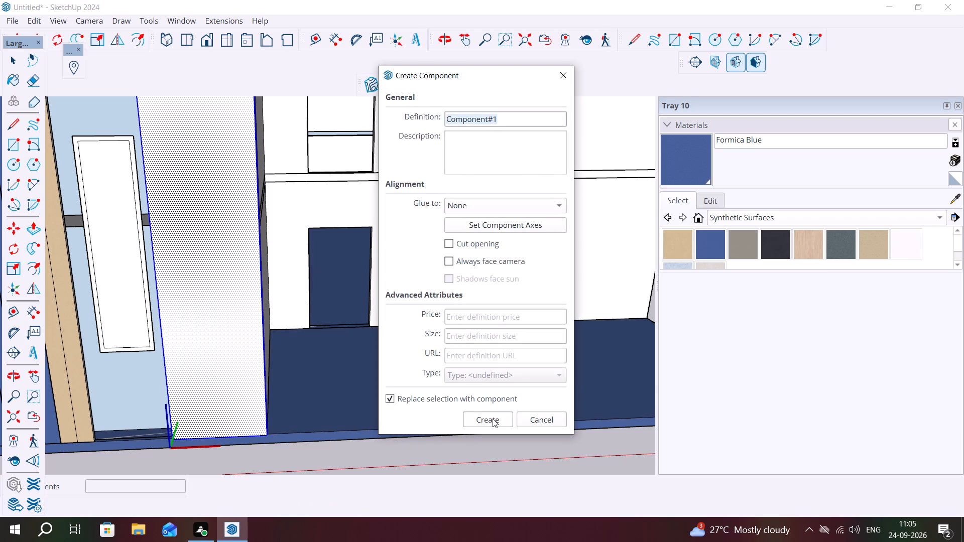
left_click(565, 72)
right_click_drag(245, 338, 225, 355)
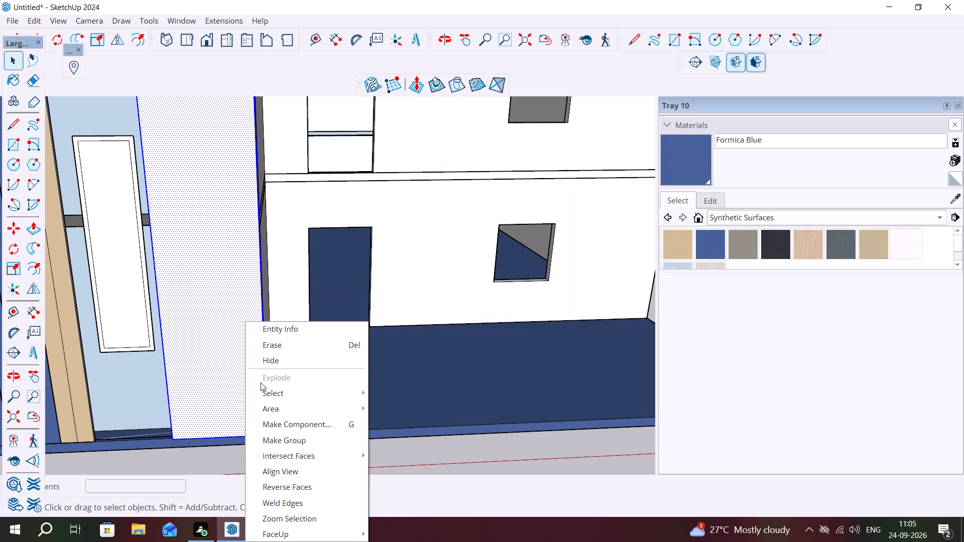
left_click(296, 438)
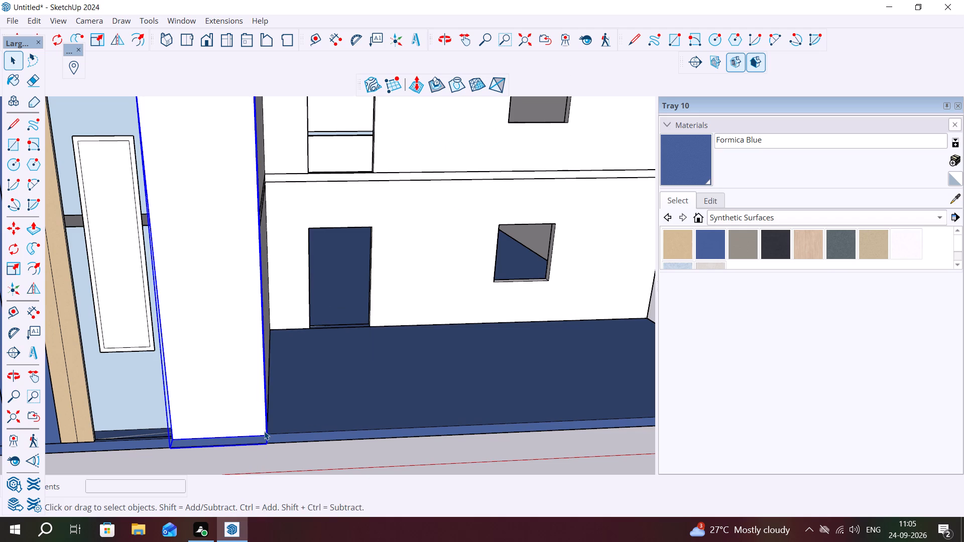
Move the panel group by its top outer corner onto the wall's corner at the top of the recess.
key("m")
scroll(255, 298, "down", 7)
scroll(239, 227, "up", 1)
scroll(239, 227, "down", 1)
scroll(246, 167, "up", 13)
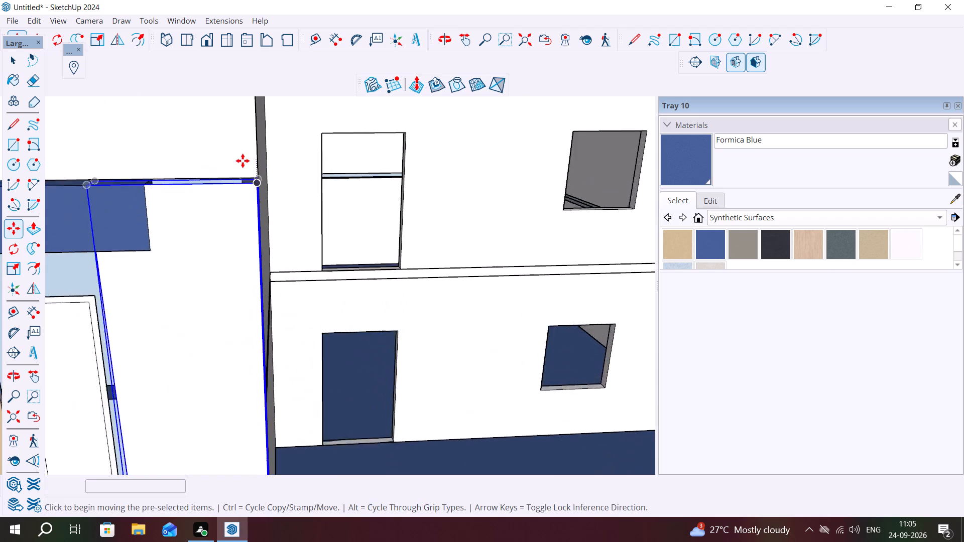
scroll(243, 161, "up", 3)
left_click(264, 194)
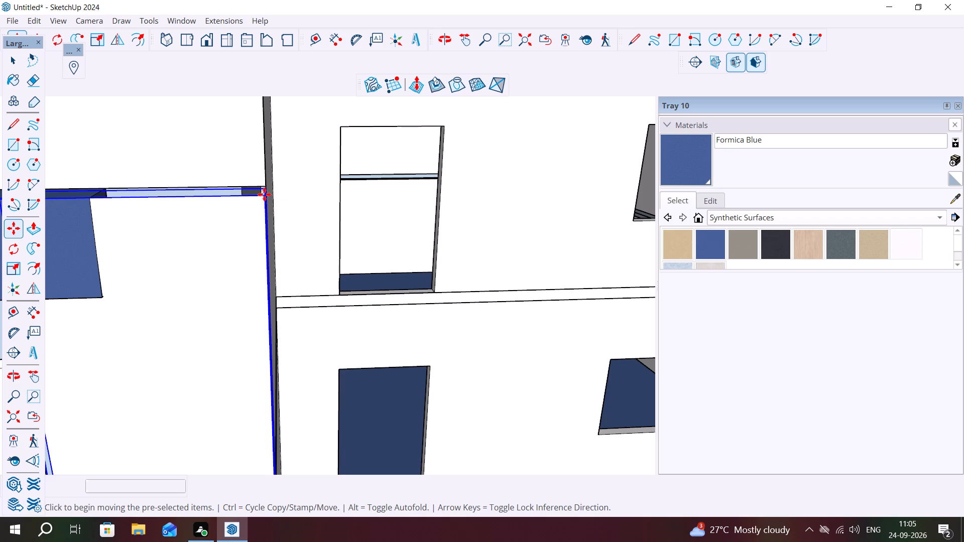
left_click(265, 183)
scroll(365, 203, "down", 5)
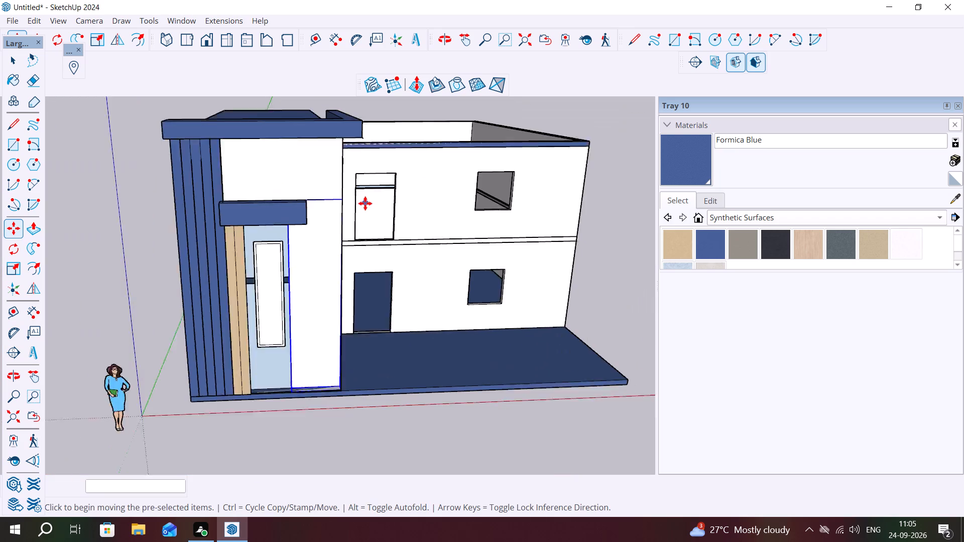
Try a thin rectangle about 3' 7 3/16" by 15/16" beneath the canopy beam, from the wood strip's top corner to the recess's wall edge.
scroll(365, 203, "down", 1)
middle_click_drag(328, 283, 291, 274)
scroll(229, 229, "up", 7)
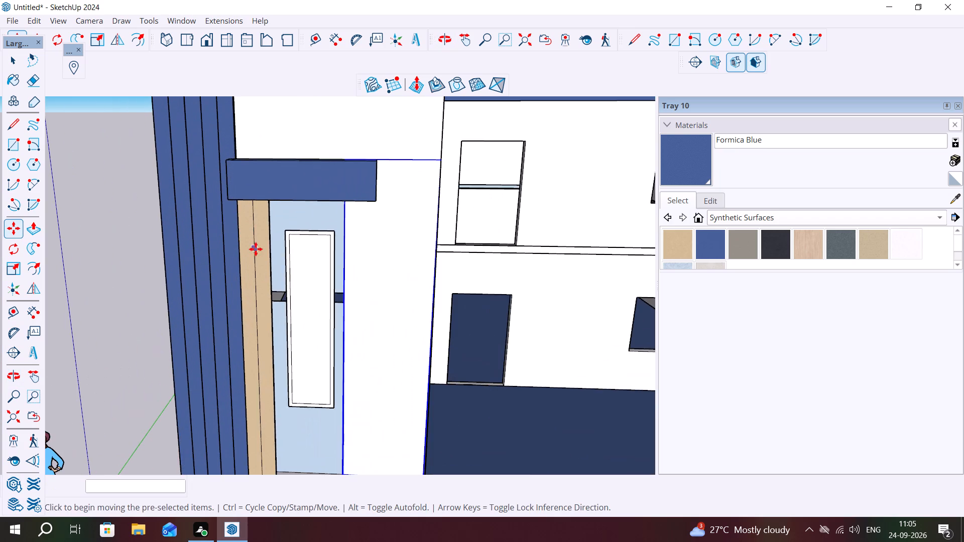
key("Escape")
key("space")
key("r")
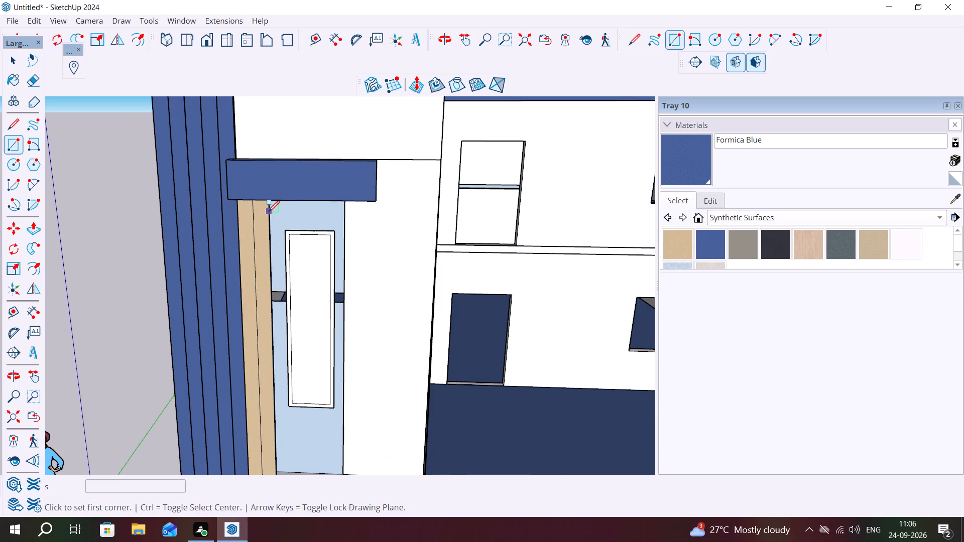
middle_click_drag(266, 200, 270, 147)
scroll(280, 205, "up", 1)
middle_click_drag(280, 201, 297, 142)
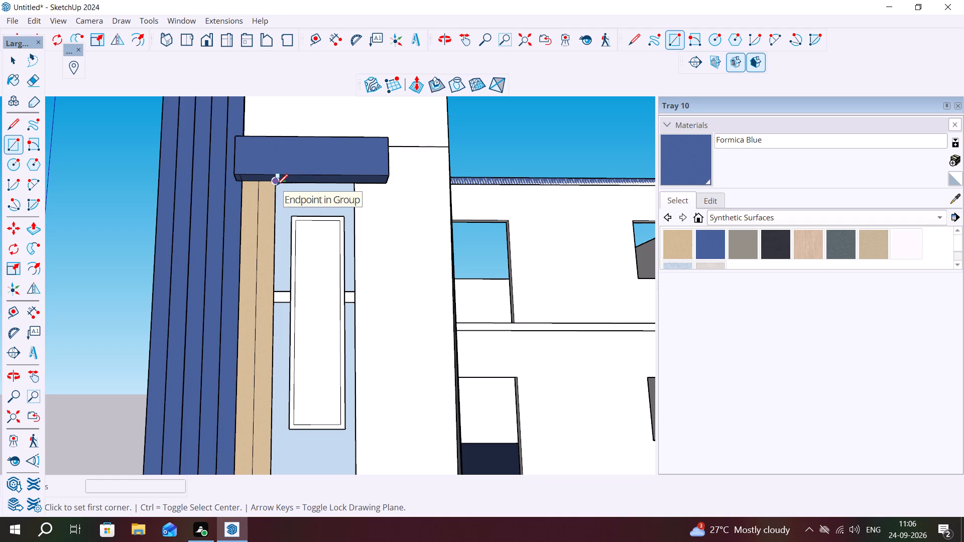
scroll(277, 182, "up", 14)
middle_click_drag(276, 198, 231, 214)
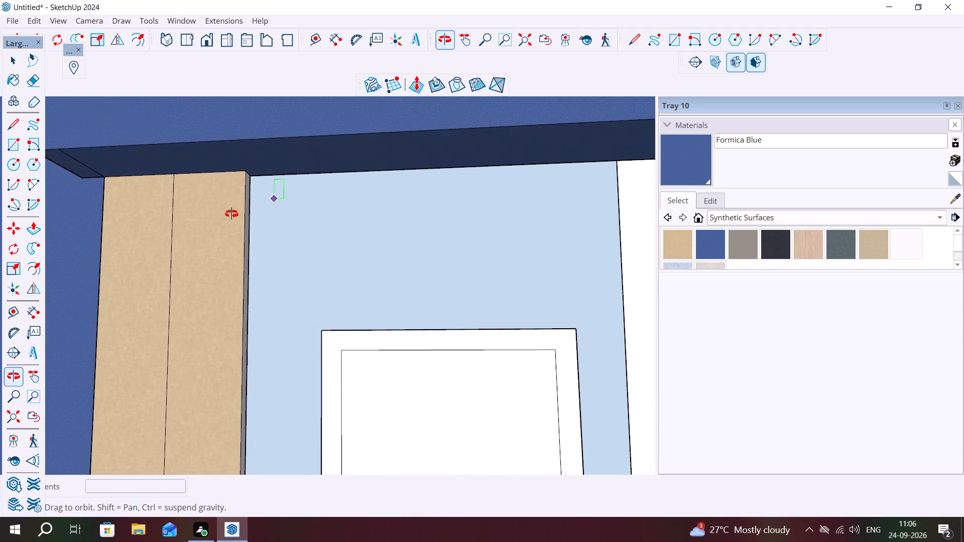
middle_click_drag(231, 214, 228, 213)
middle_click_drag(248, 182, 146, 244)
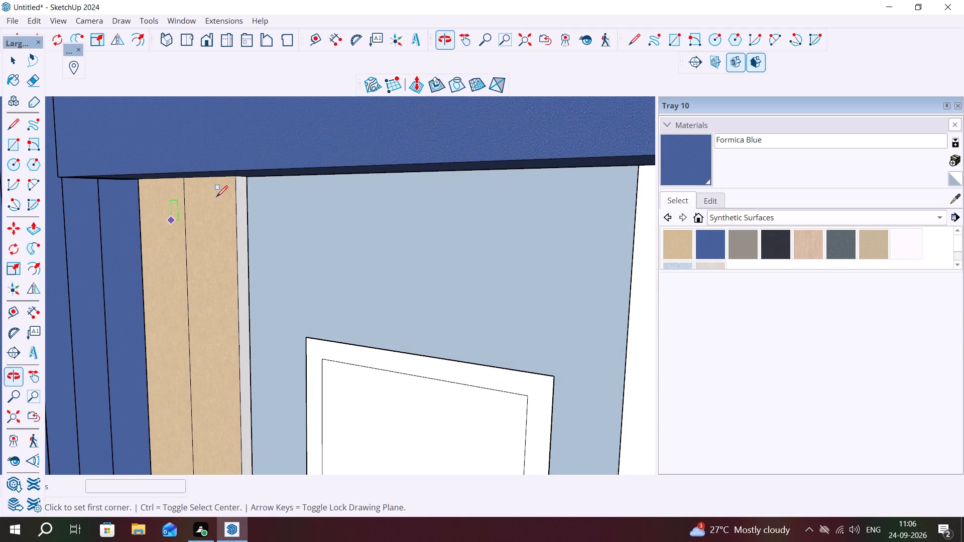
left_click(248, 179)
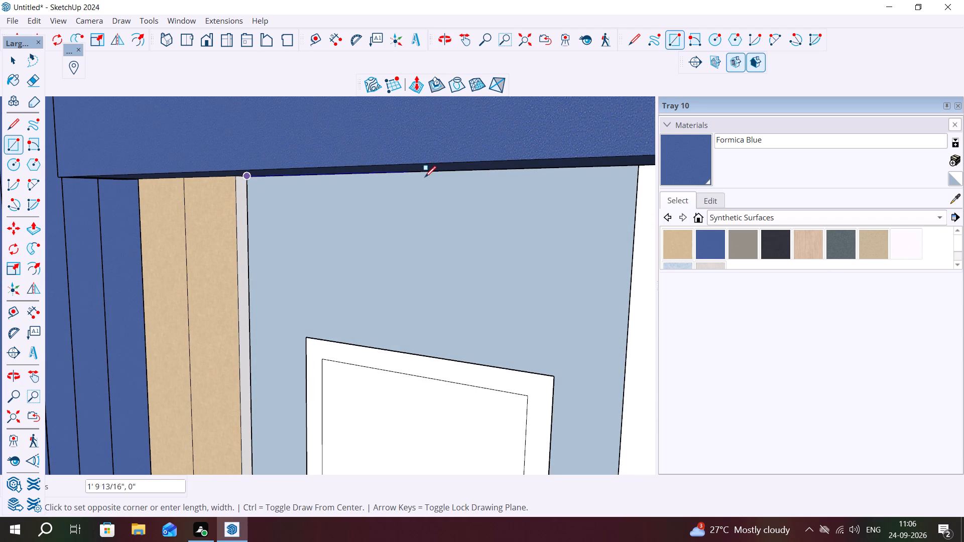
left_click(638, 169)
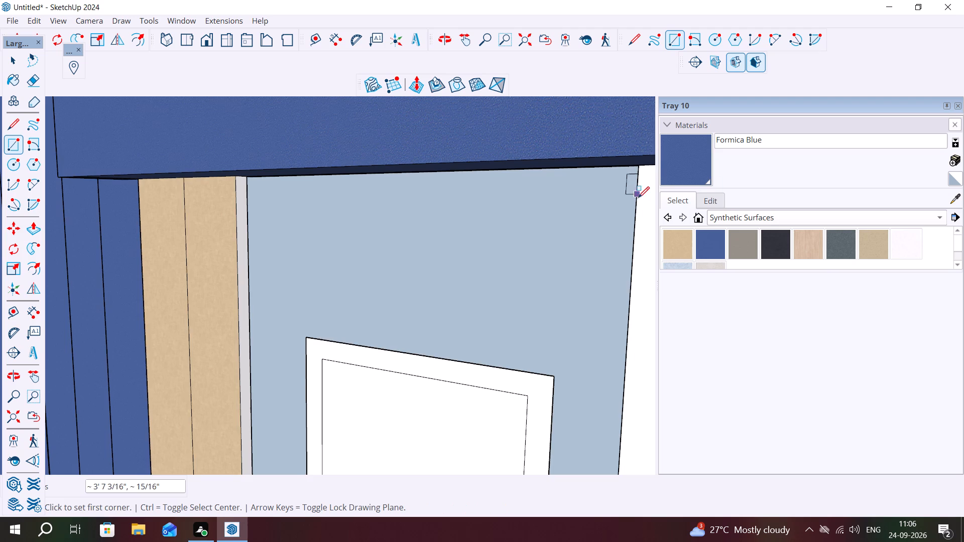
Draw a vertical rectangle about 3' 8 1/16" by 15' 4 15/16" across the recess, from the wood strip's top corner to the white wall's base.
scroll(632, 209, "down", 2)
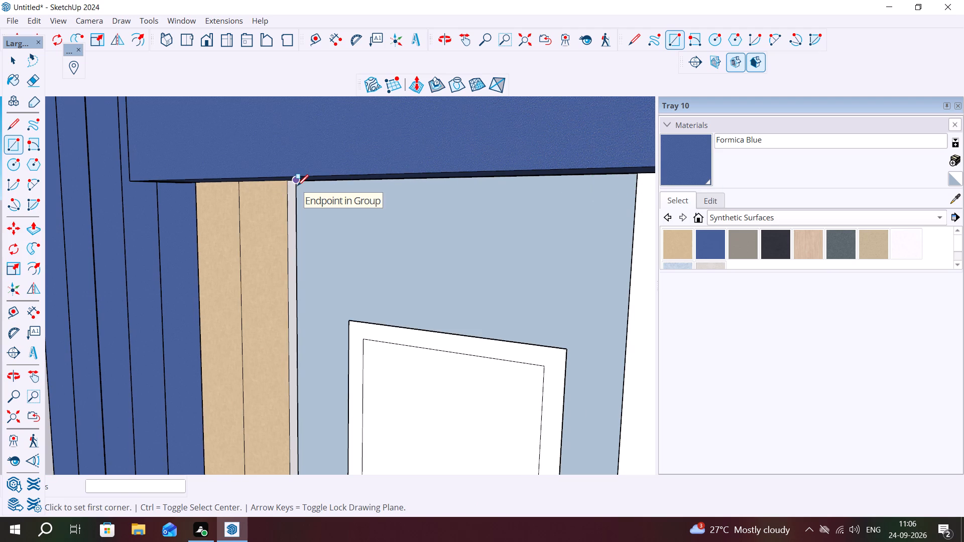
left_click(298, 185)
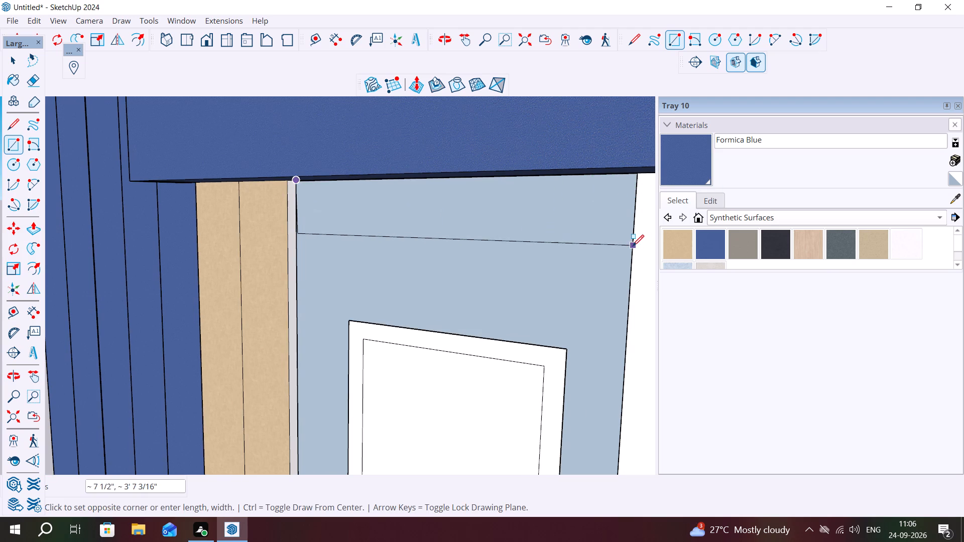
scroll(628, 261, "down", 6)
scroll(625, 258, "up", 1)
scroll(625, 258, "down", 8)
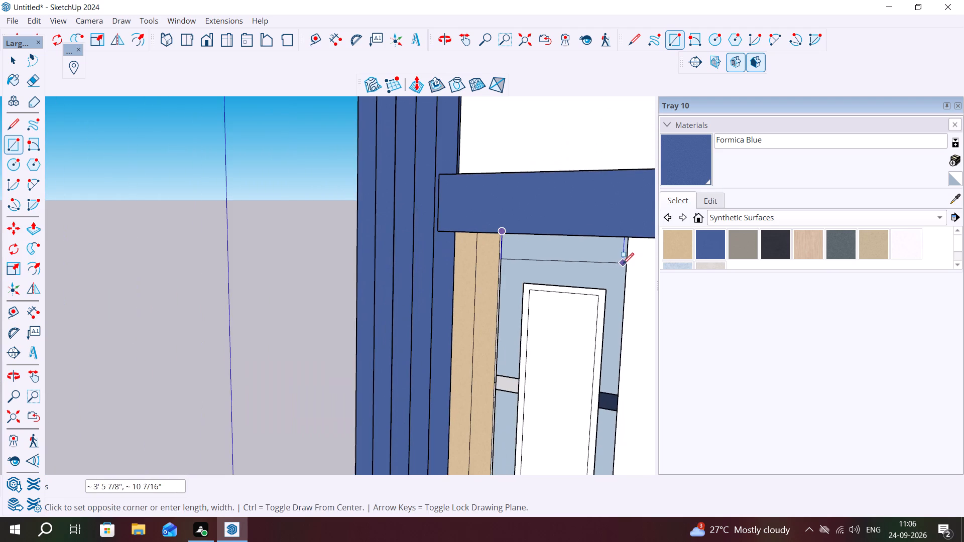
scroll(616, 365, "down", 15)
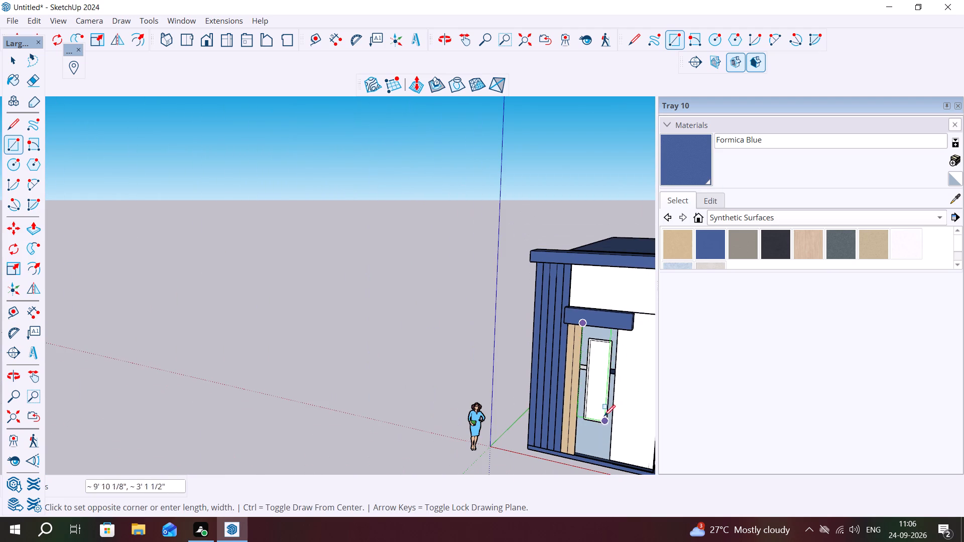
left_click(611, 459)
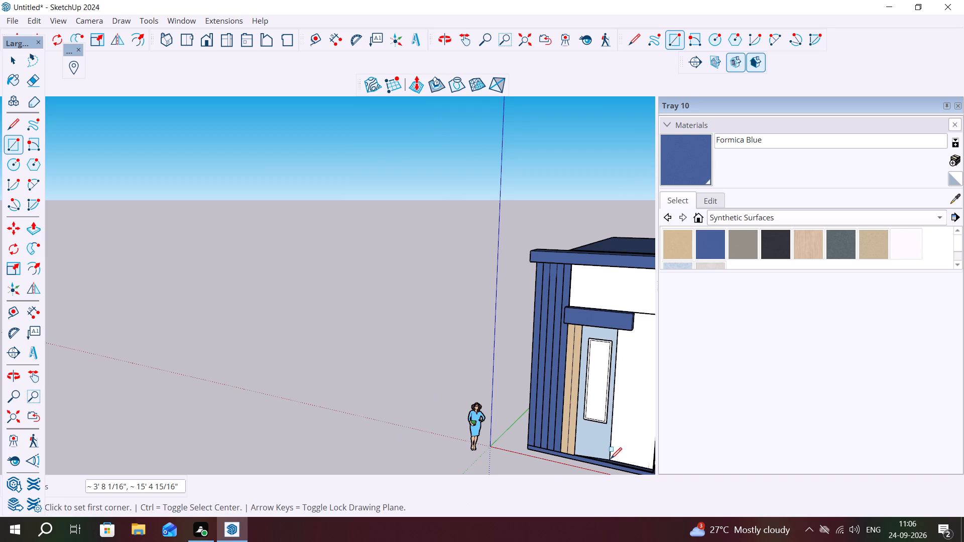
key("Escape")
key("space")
Delete the tall white framed panel in the recess from inside its facade group.
left_click(591, 437)
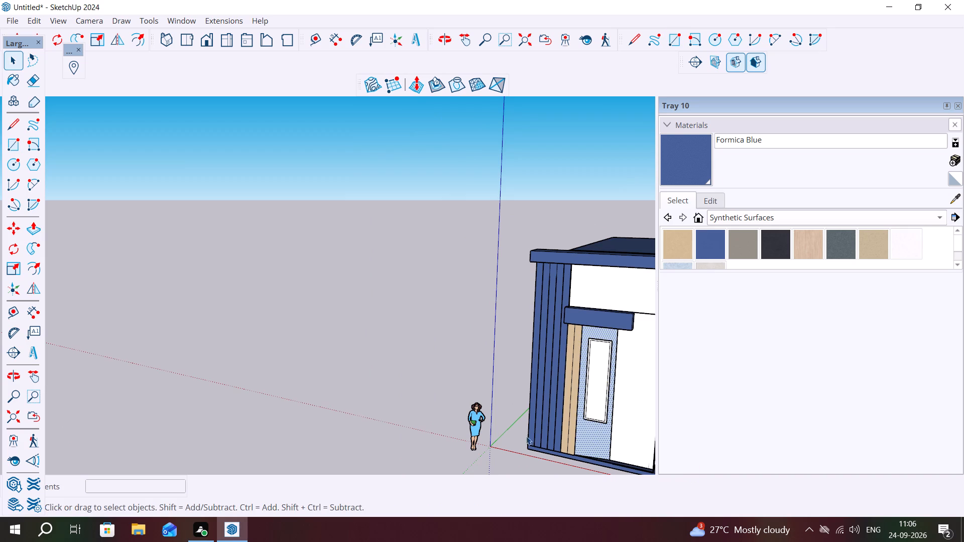
middle_click_drag(625, 447, 676, 462)
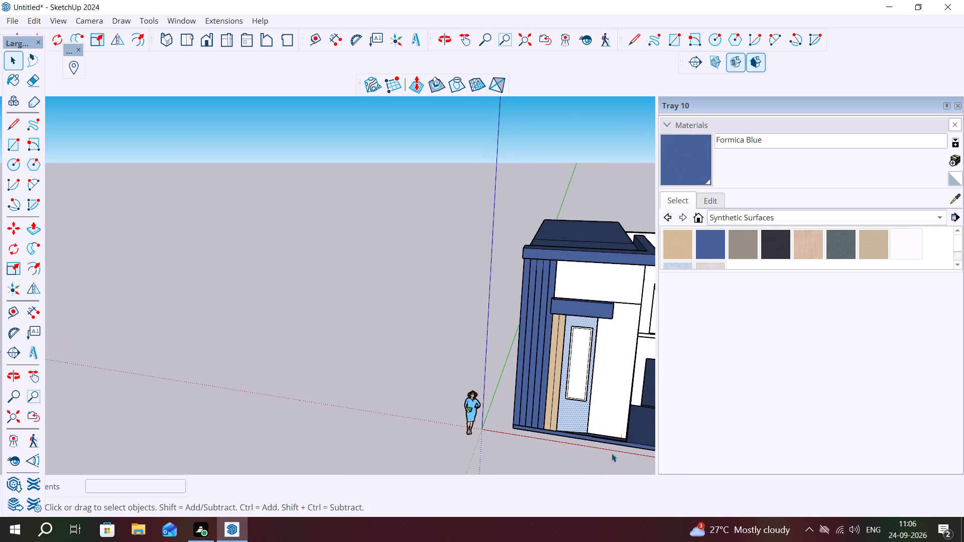
scroll(594, 434, "up", 8)
middle_click_drag(569, 429, 639, 455)
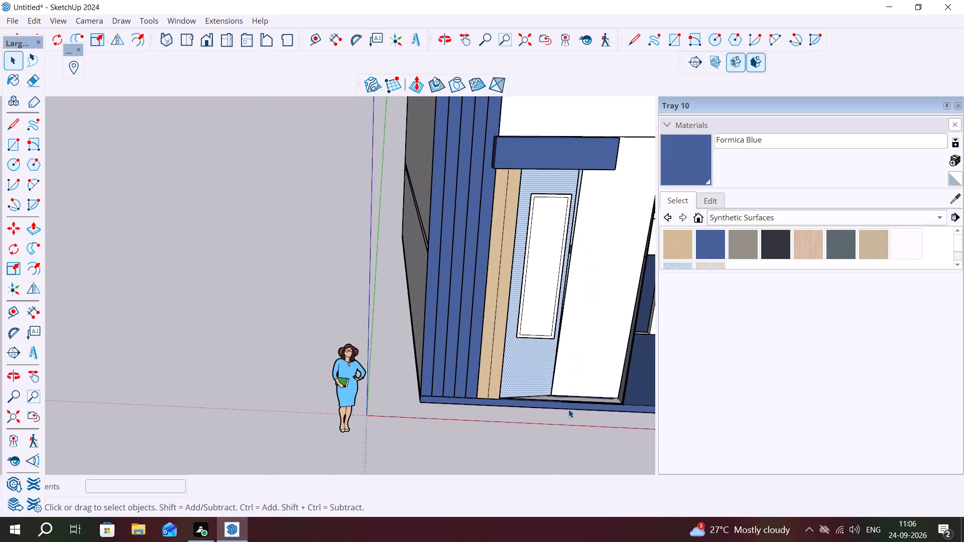
scroll(541, 379, "up", 3)
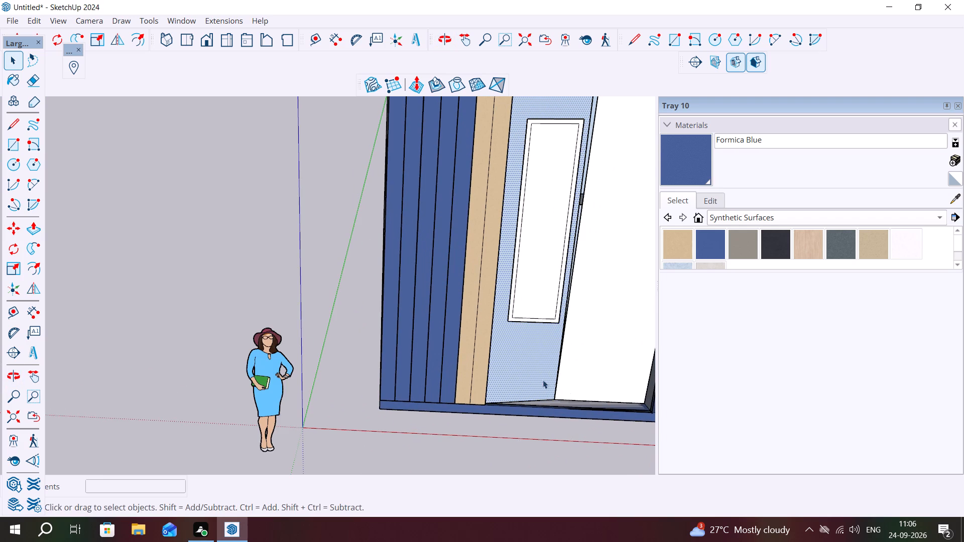
left_click(538, 305)
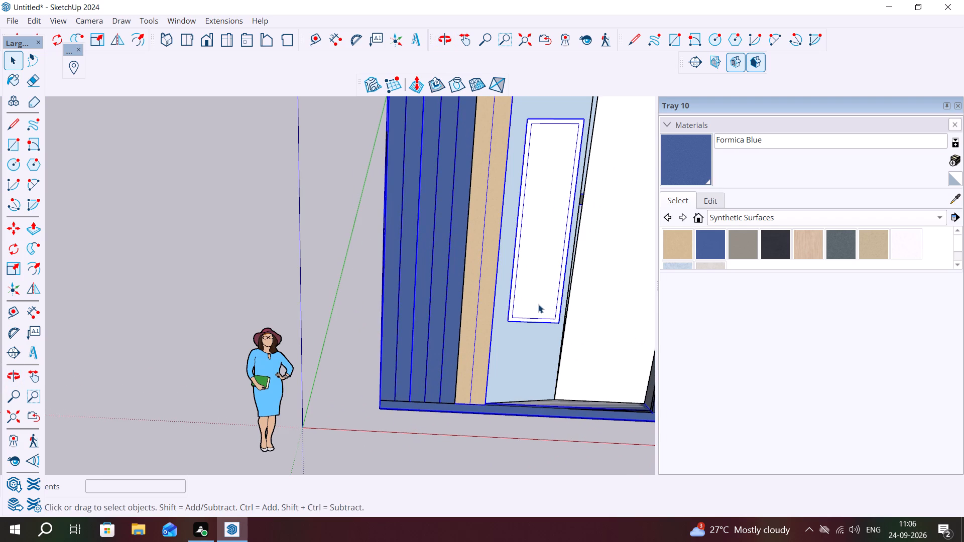
key("Escape")
triple_click(530, 293)
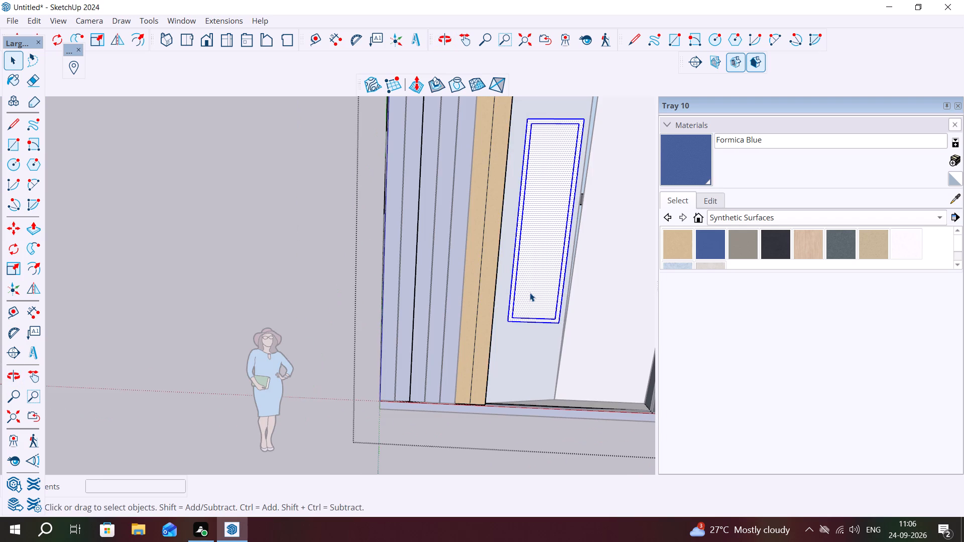
key("Delete")
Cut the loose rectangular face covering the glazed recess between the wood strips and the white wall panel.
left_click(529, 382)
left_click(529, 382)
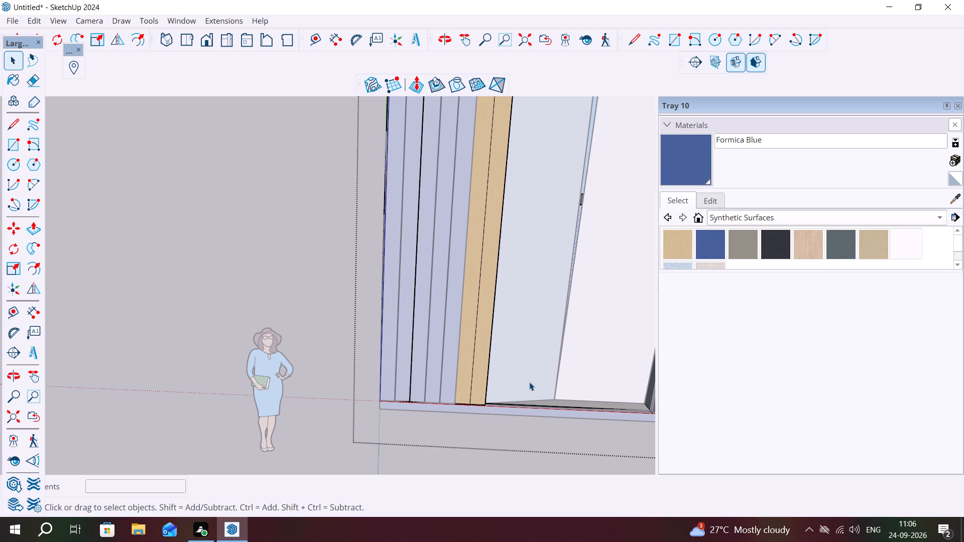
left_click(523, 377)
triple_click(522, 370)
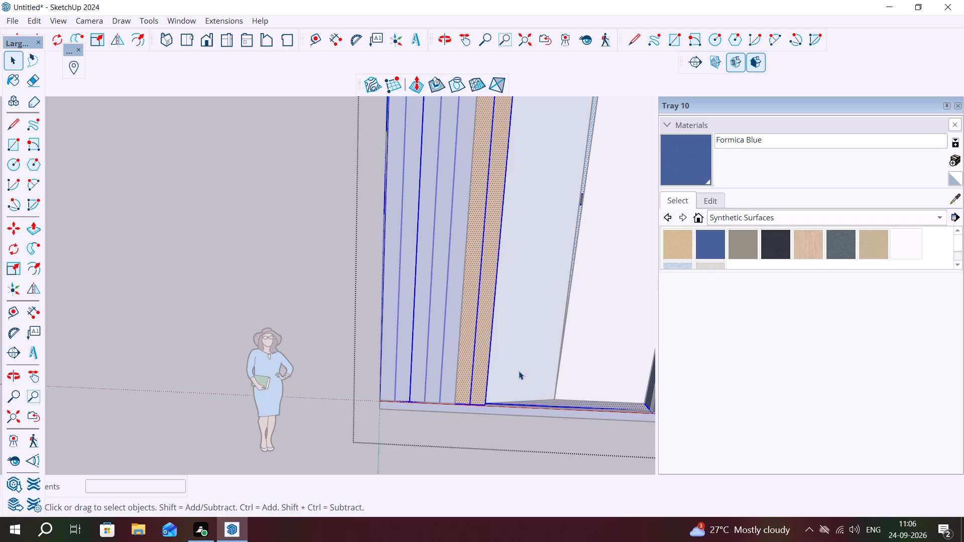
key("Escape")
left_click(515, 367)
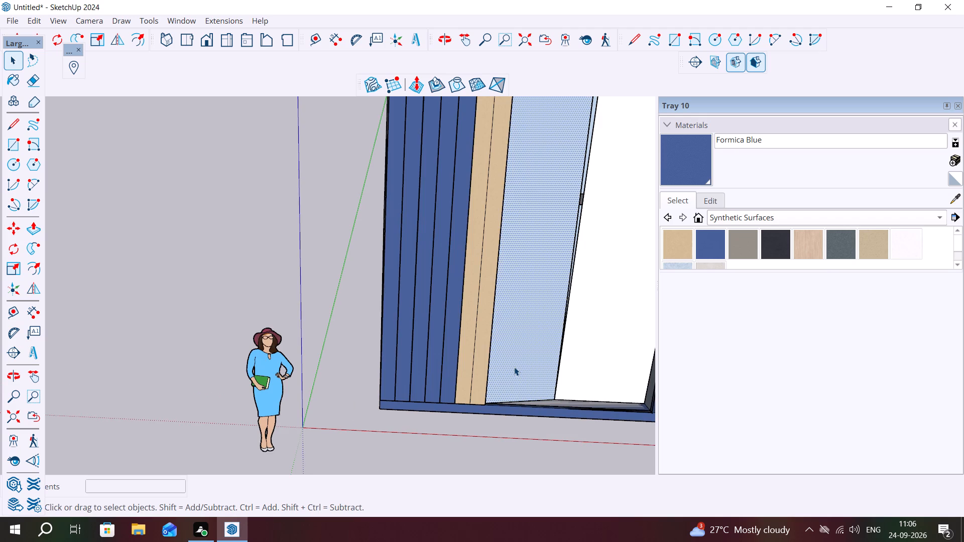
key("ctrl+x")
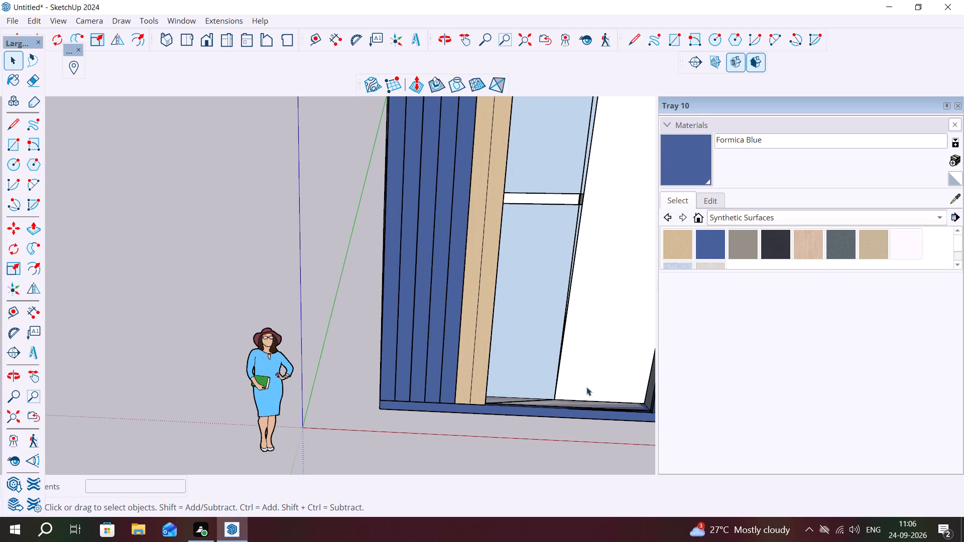
Push/Pull the front face inside the white wall panel group outward about 9 7/16" to the base's front edge.
left_click(640, 340)
double_click(635, 349)
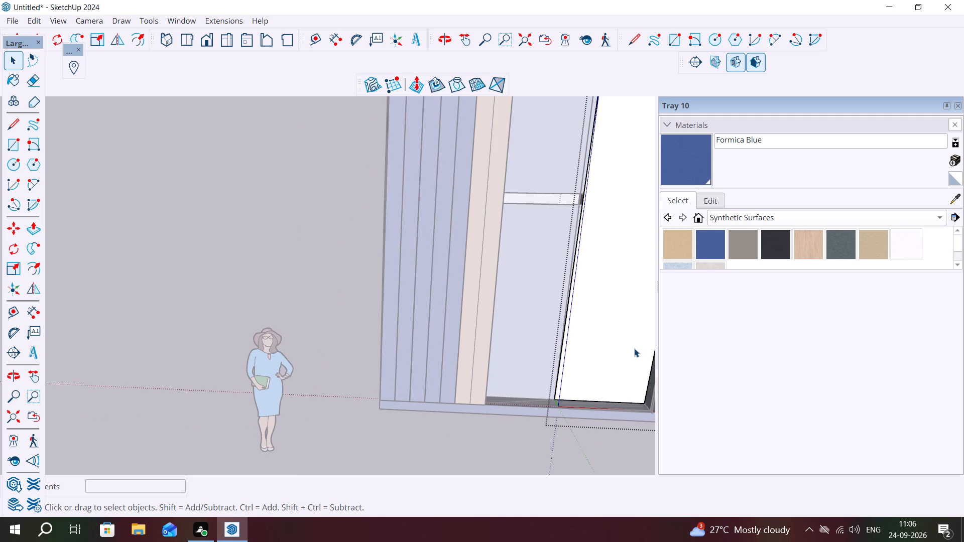
double_click(634, 349)
key("p")
left_click(632, 348)
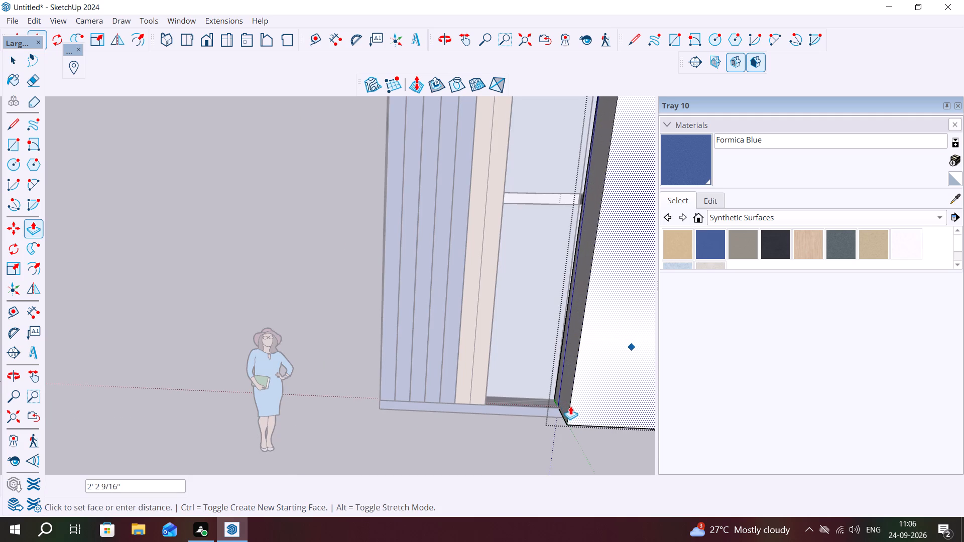
scroll(571, 403, "up", 6)
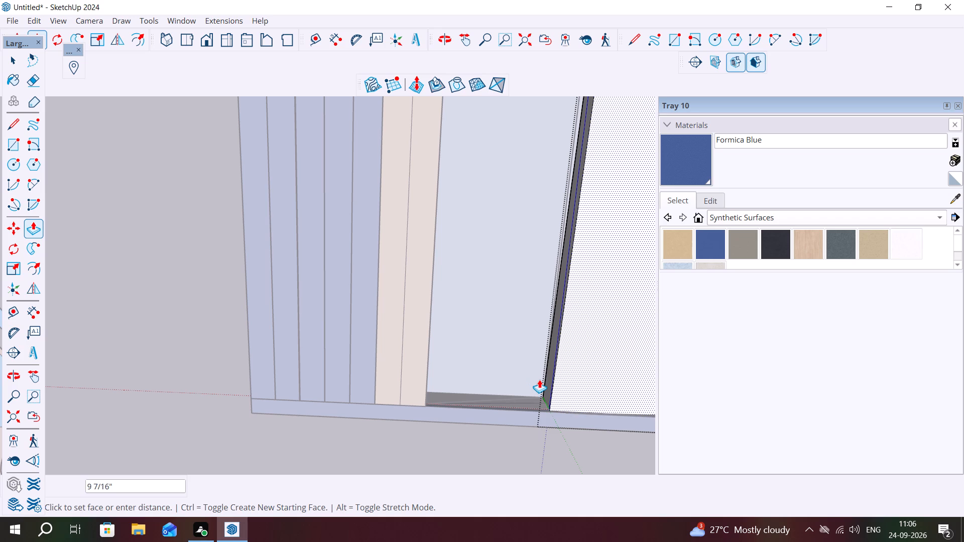
left_click(539, 379)
scroll(452, 369, "down", 6)
key("Escape")
key("space")
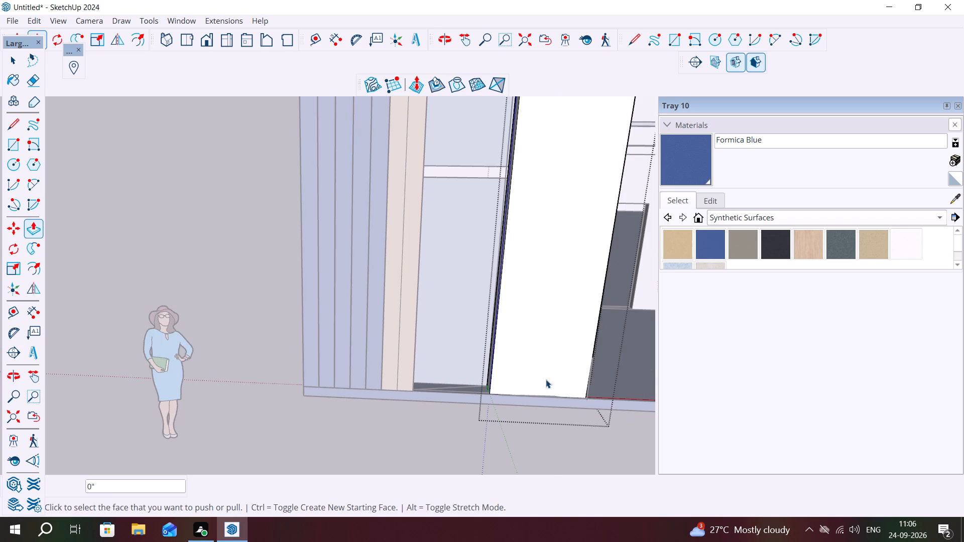
Examine the extruded white panel's side and its fit with the canopy beam and recess floor, and leave the group.
scroll(558, 390, "up", 2)
middle_click_drag(553, 390, 490, 405)
scroll(502, 404, "down", 6)
middle_click_drag(568, 412, 551, 410)
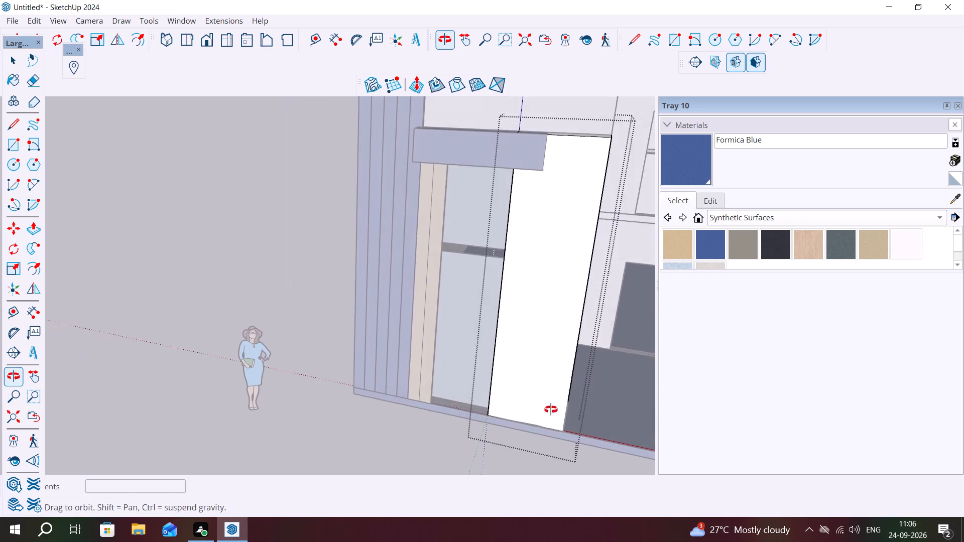
middle_click_drag(551, 410, 432, 416)
scroll(491, 389, "up", 1)
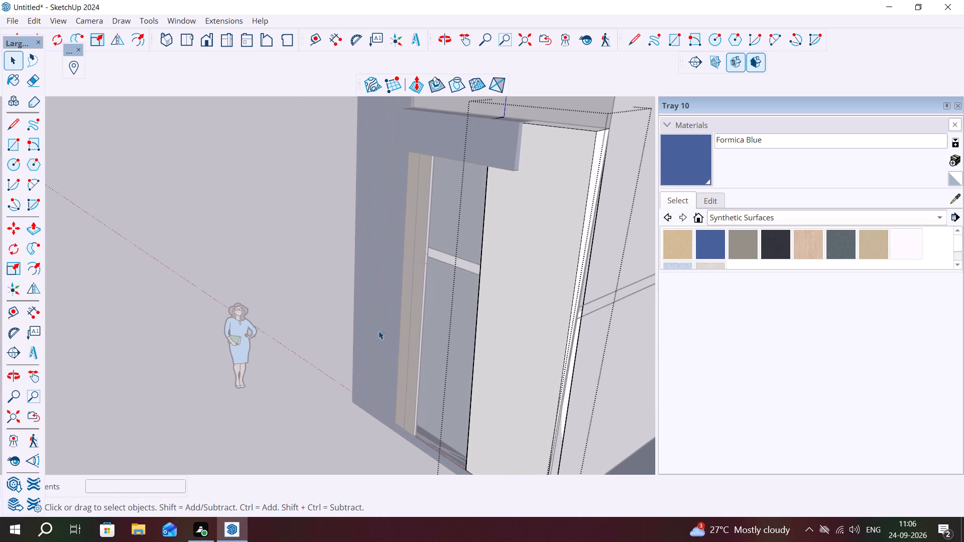
middle_click_drag(415, 338, 542, 365)
scroll(513, 362, "up", 1)
scroll(458, 198, "up", 5)
middle_click_drag(411, 73, 453, 64)
scroll(417, 181, "down", 2)
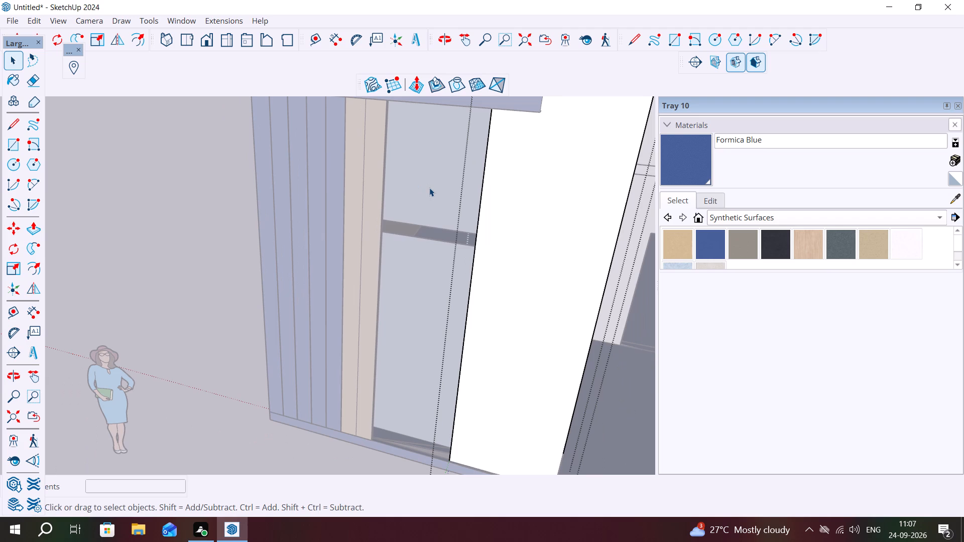
scroll(386, 423, "up", 2)
left_click(96, 440)
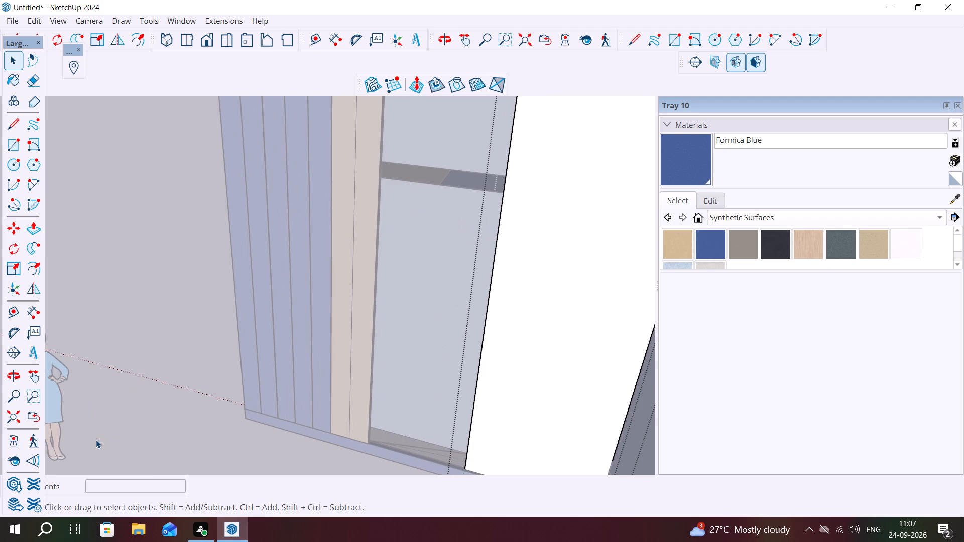
Delete the stray diagonal edge crossing the recess floor between the wood strip and the white panel.
middle_click_drag(349, 477, 443, 509)
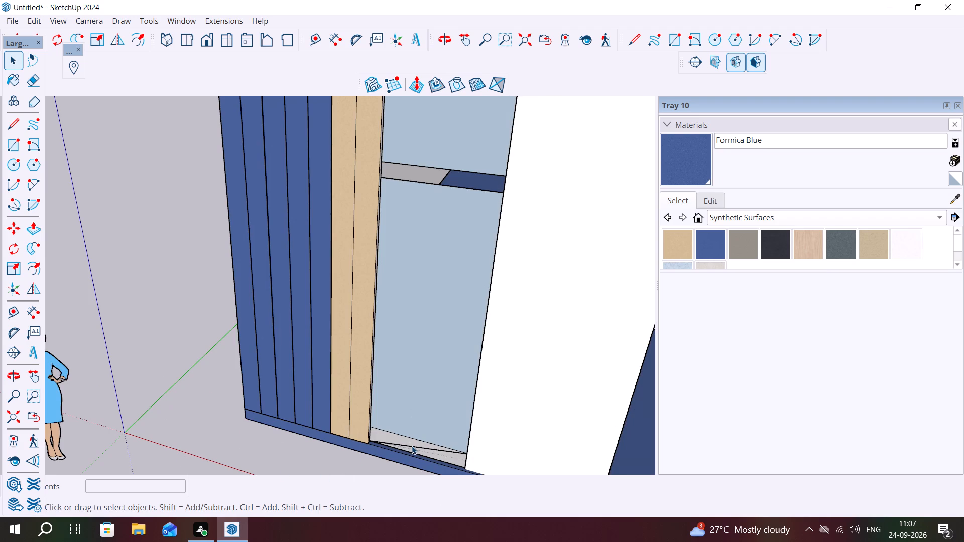
left_click(413, 445)
double_click(413, 445)
left_click(413, 445)
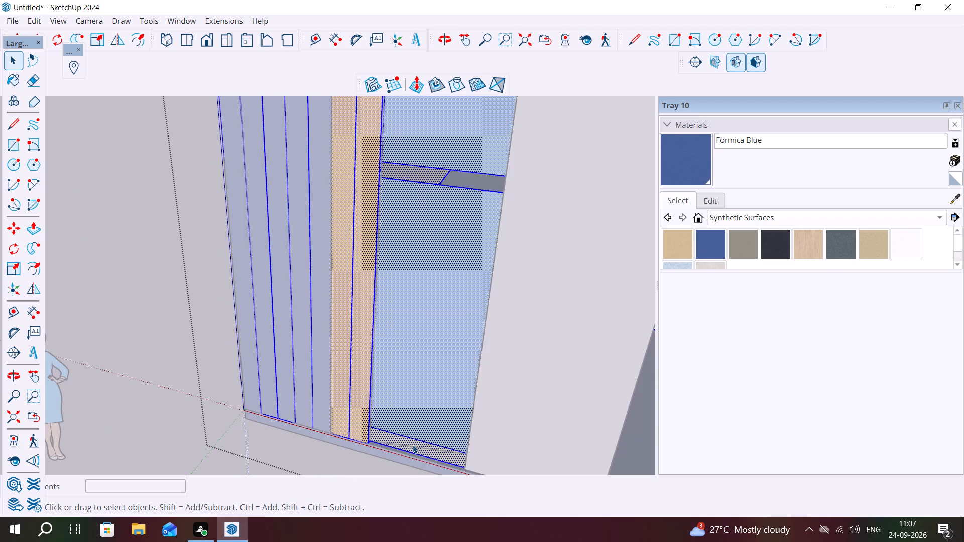
triple_click(413, 445)
triple_click(413, 445)
triple_click(413, 444)
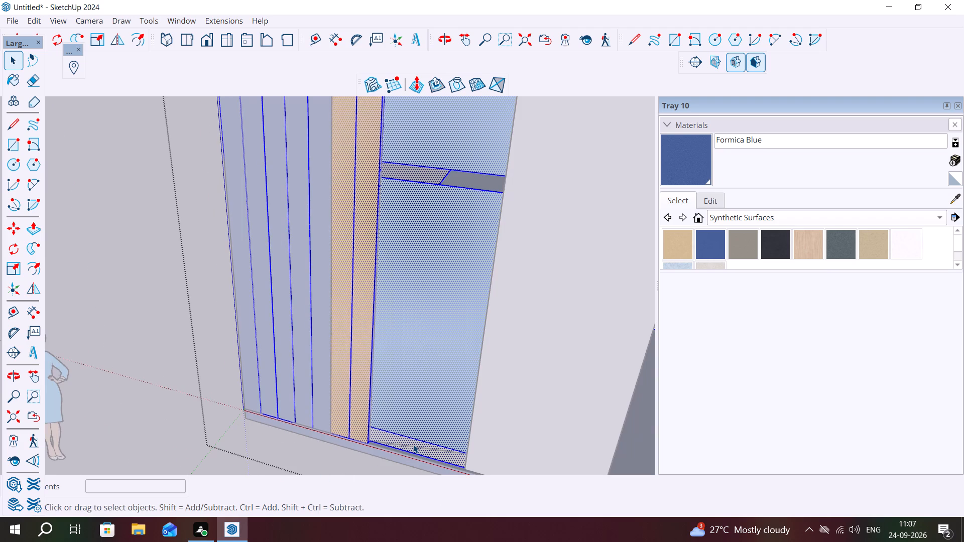
key("Escape")
left_click(414, 444)
left_click(414, 444)
double_click(416, 447)
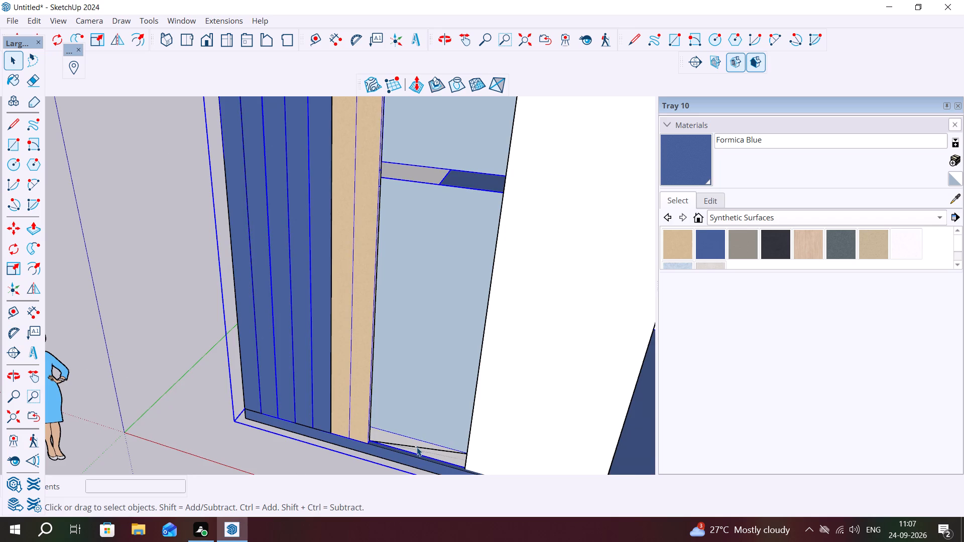
key("Delete")
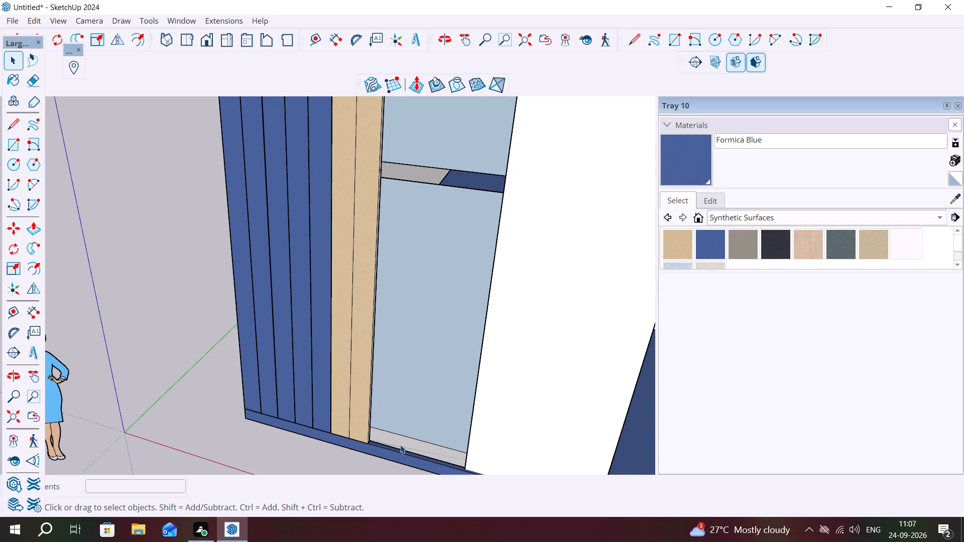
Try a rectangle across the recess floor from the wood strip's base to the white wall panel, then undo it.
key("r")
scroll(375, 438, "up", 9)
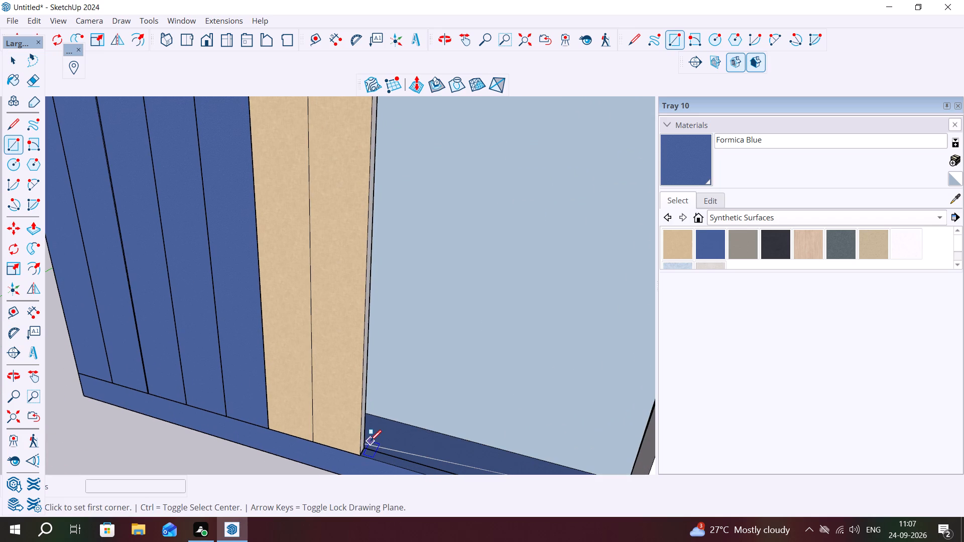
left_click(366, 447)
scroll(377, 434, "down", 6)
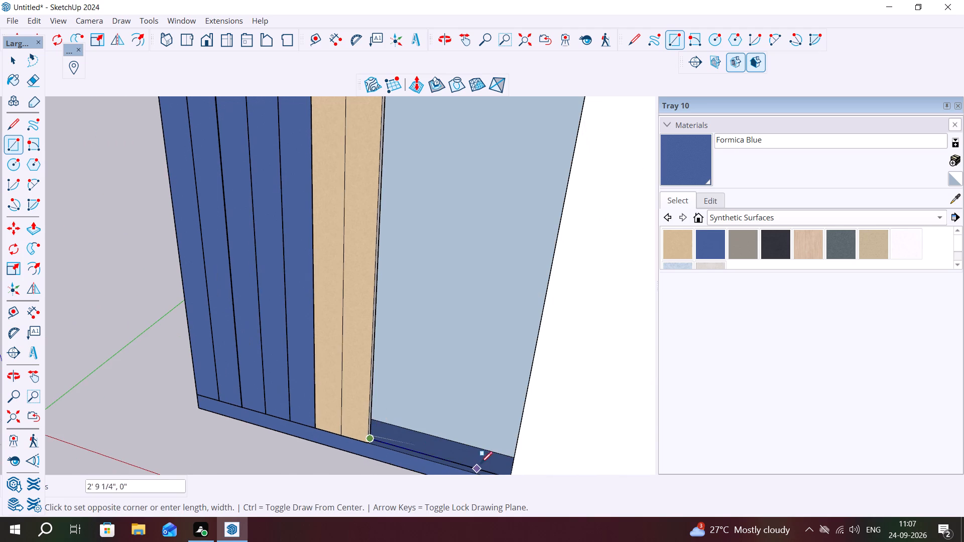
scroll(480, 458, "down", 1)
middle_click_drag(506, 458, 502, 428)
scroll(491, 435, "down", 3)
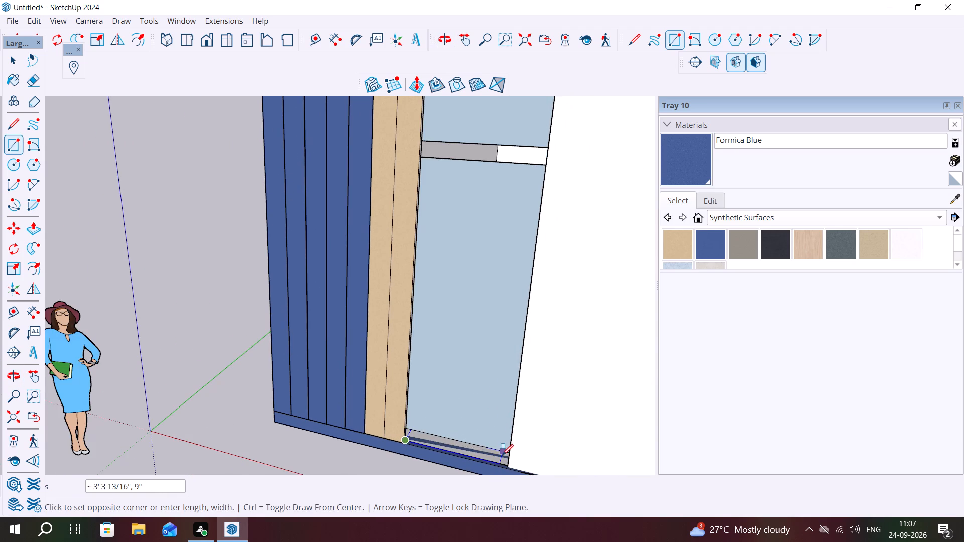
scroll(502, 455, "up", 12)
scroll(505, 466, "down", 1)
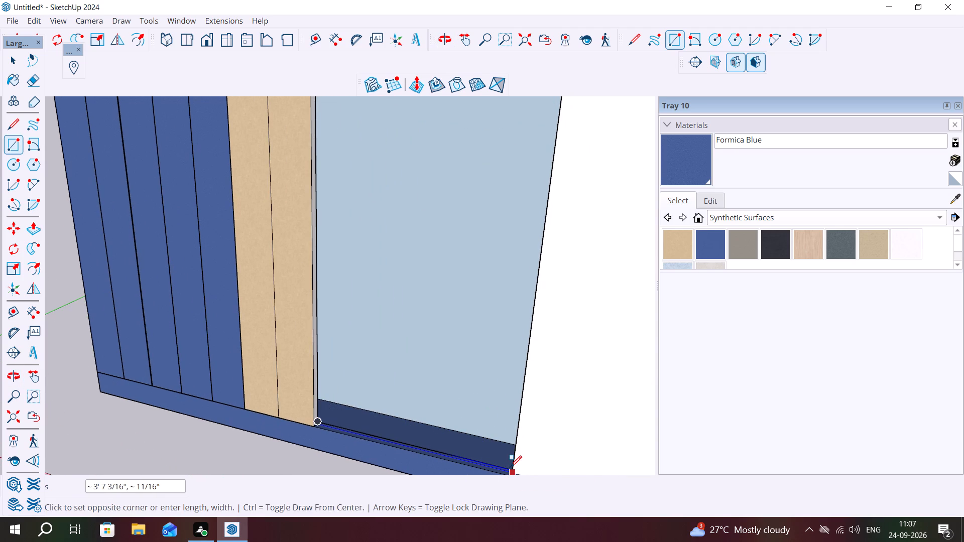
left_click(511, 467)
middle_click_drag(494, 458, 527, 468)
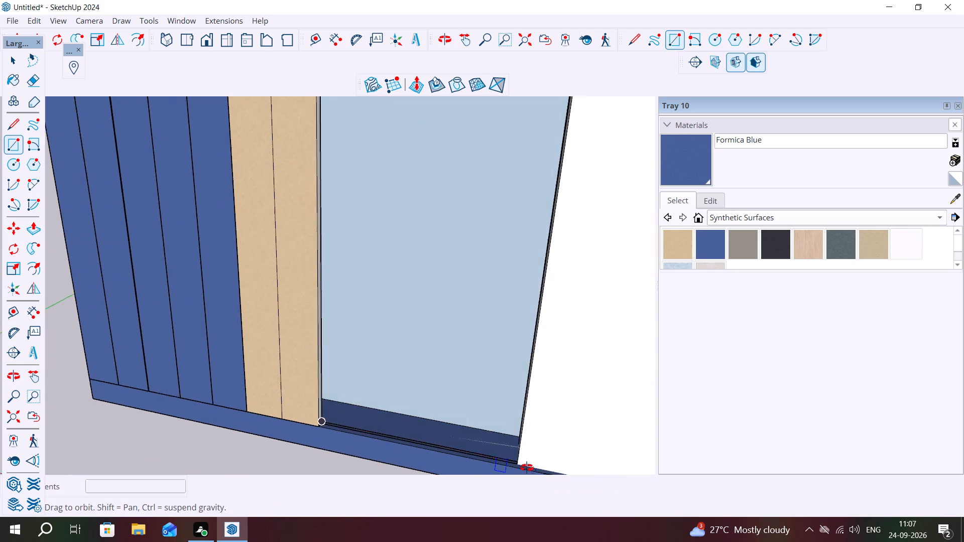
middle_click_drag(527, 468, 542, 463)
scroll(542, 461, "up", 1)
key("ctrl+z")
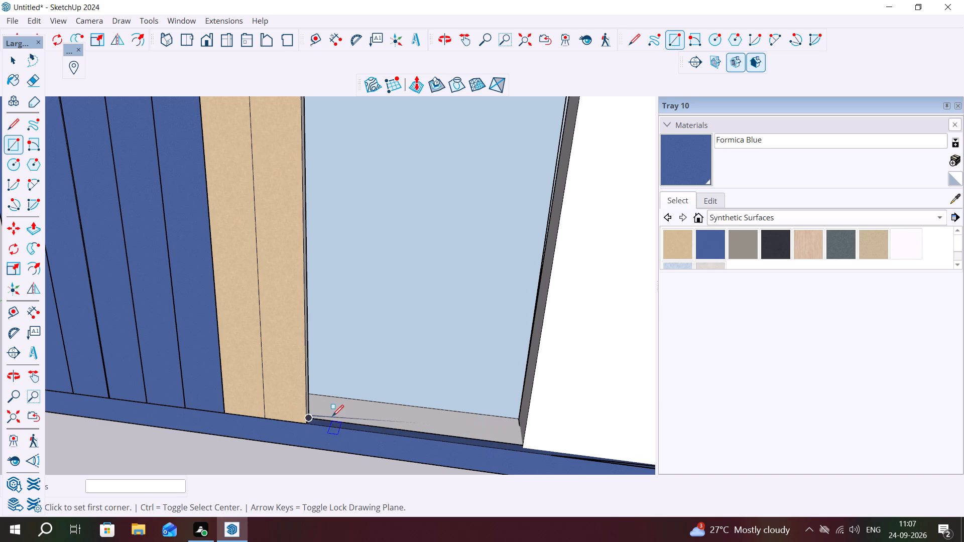
Draw a rectangle about 3' 8" wide on the recess floor, from the wood strip's bottom corner to the back corner at the white wall panel.
middle_click_drag(332, 421, 354, 434)
scroll(367, 424, "down", 1)
scroll(366, 422, "up", 1)
middle_click_drag(336, 426, 328, 395)
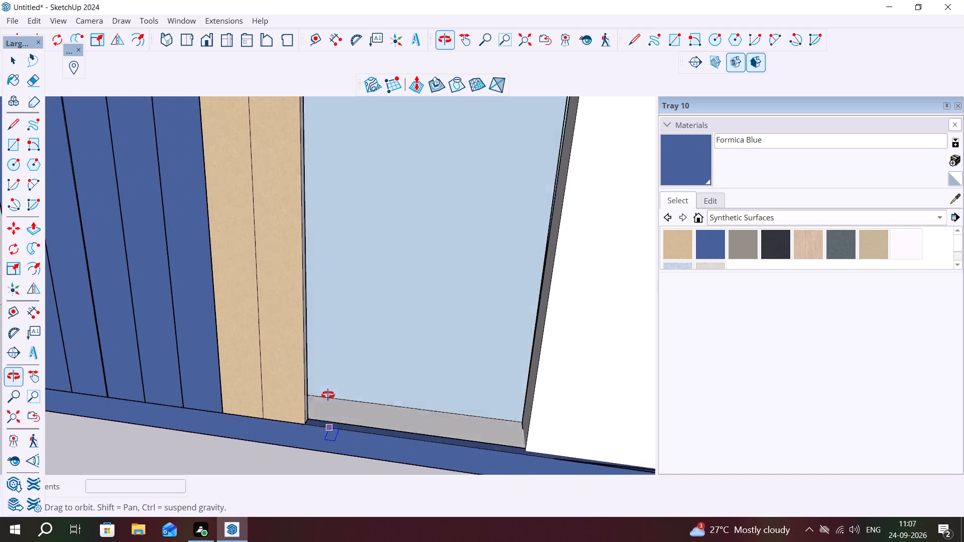
middle_click_drag(328, 395, 338, 466)
scroll(325, 403, "up", 3)
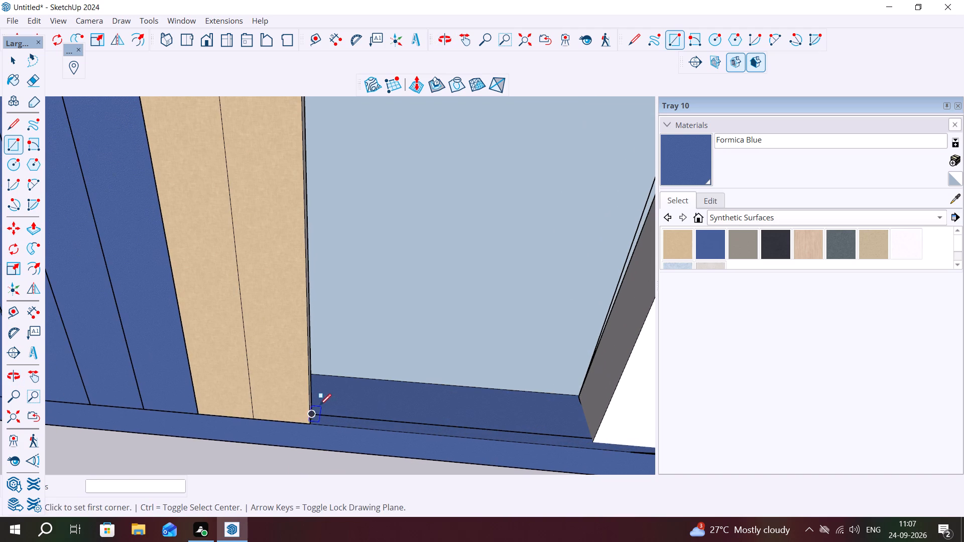
scroll(316, 406, "up", 3)
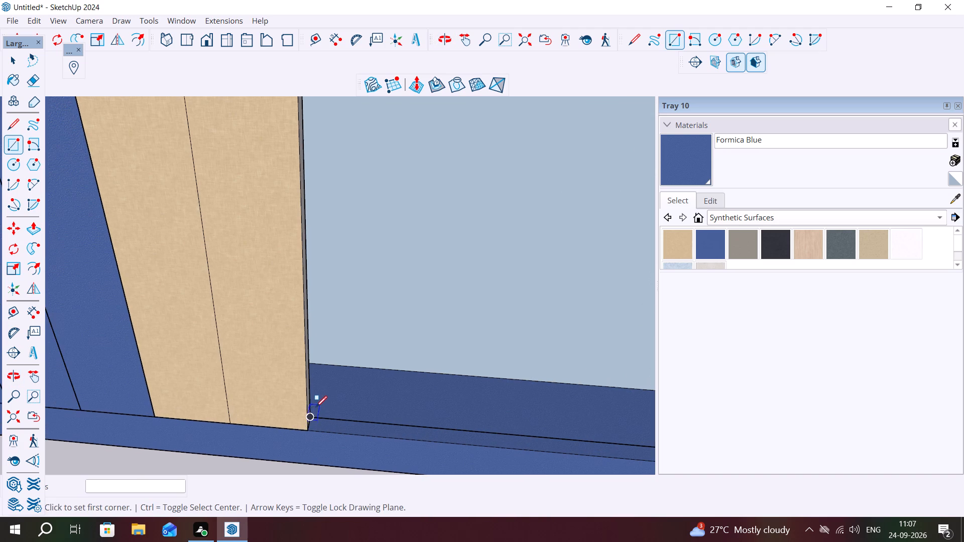
scroll(314, 409, "up", 8)
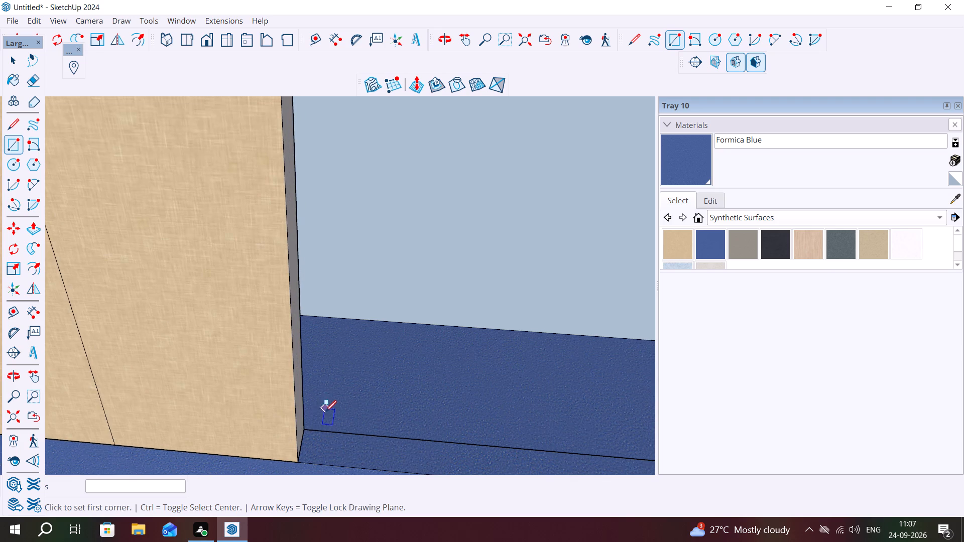
left_click(307, 430)
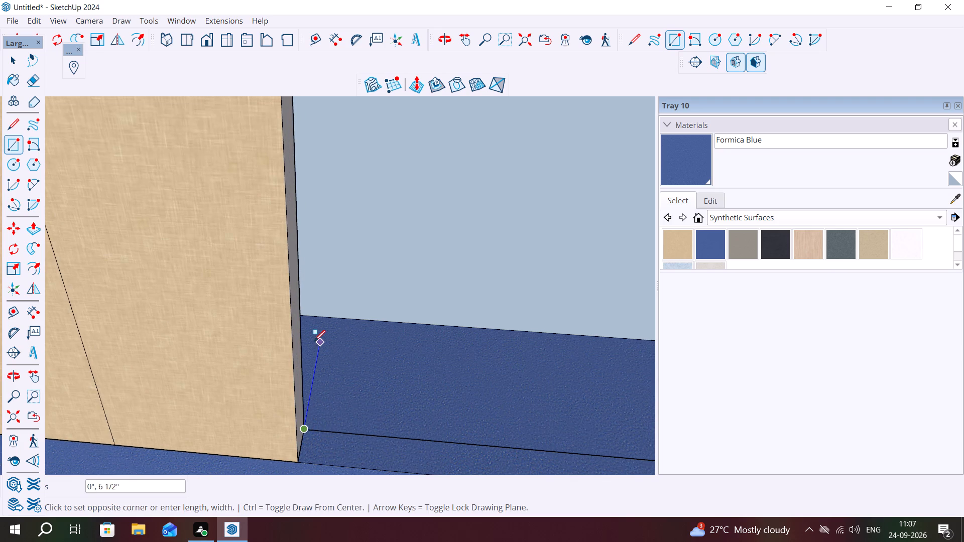
scroll(321, 315, "down", 5)
scroll(438, 308, "down", 3)
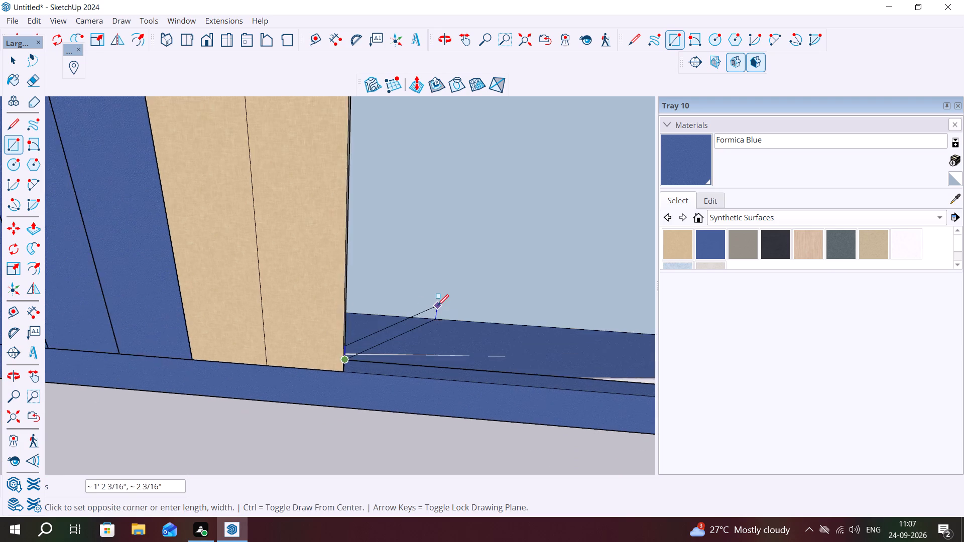
scroll(437, 306, "down", 6)
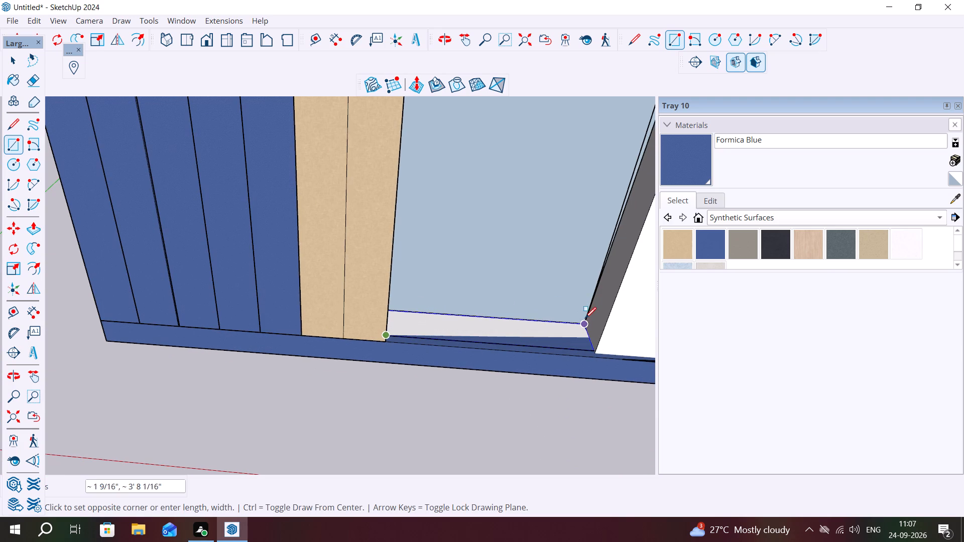
left_click(586, 322)
Push/Pull the recess floor rectangle up about 15' 4 15/16" to the underside of the blue canopy beam.
key("space")
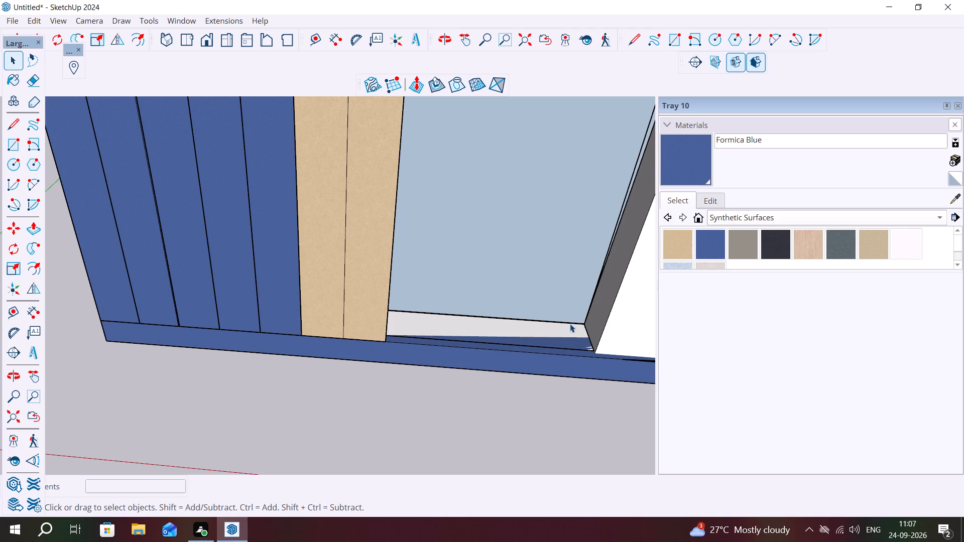
left_click(571, 325)
left_click(554, 329)
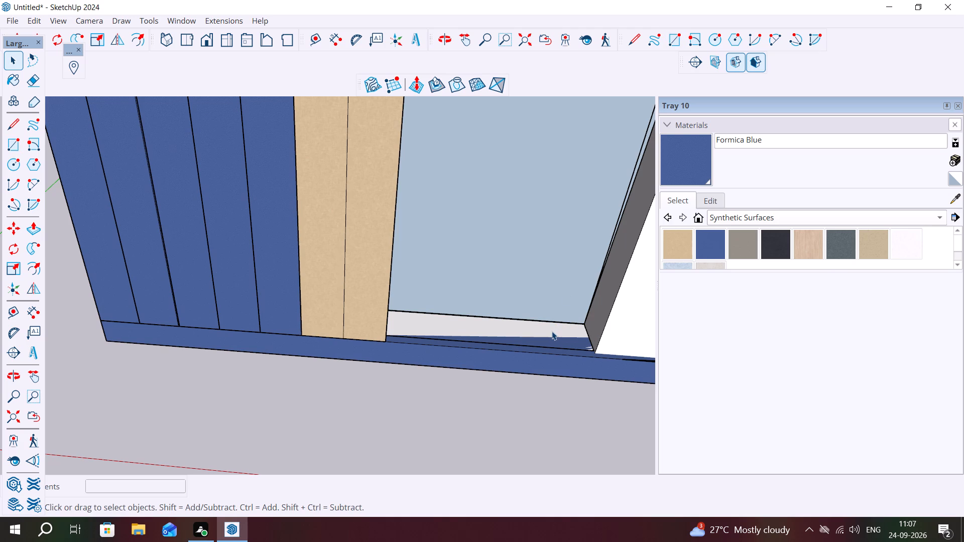
double_click(552, 331)
key("p")
left_click(551, 330)
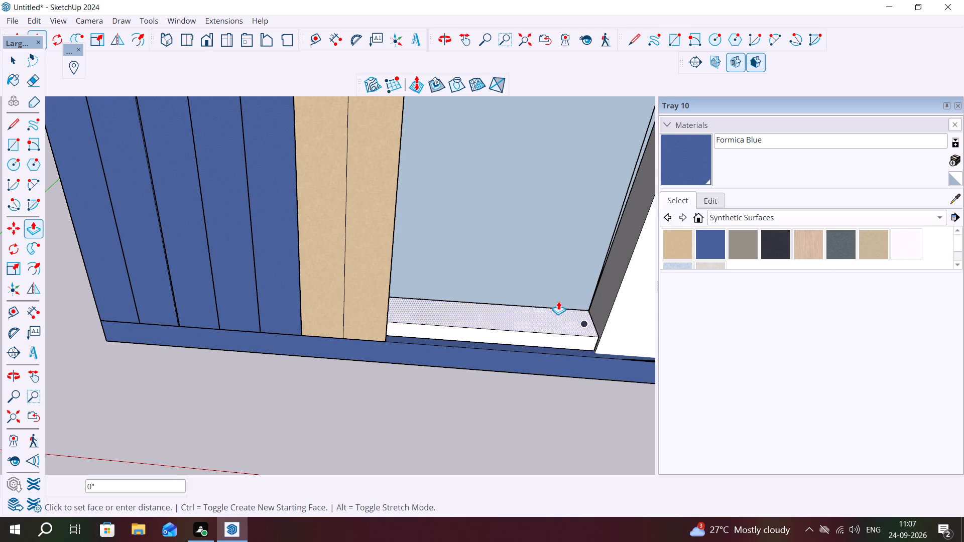
scroll(559, 299, "down", 4)
scroll(559, 266, "up", 1)
scroll(558, 264, "down", 12)
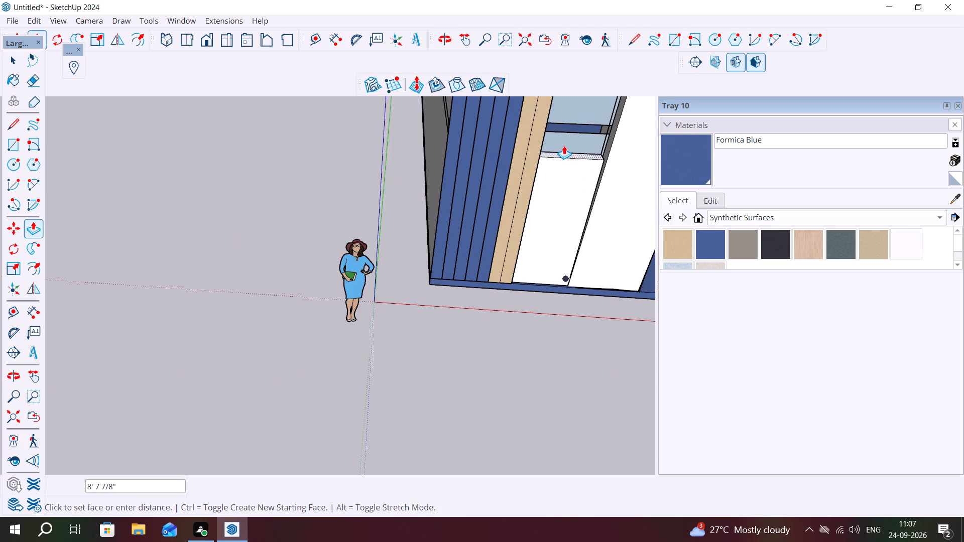
scroll(565, 131, "down", 9)
scroll(569, 230, "up", 1)
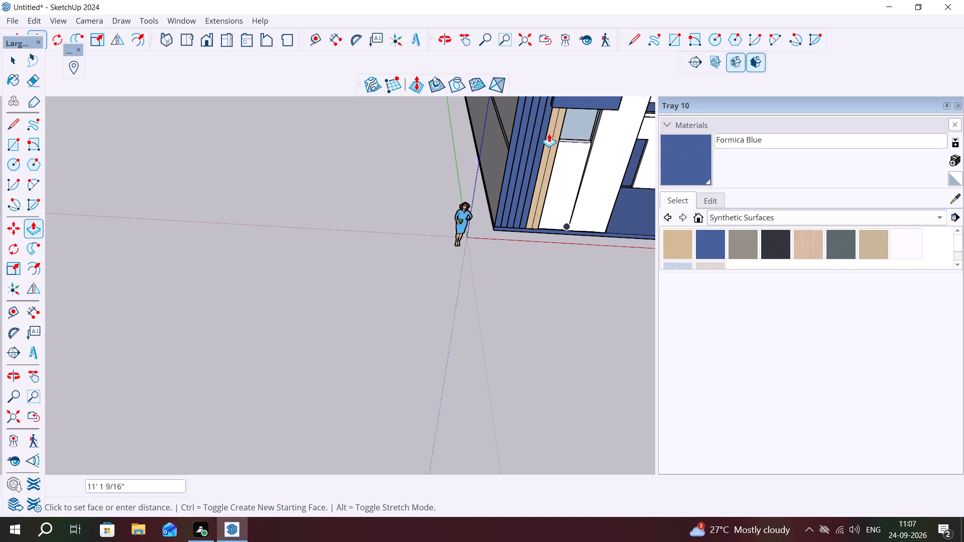
scroll(550, 109, "up", 11)
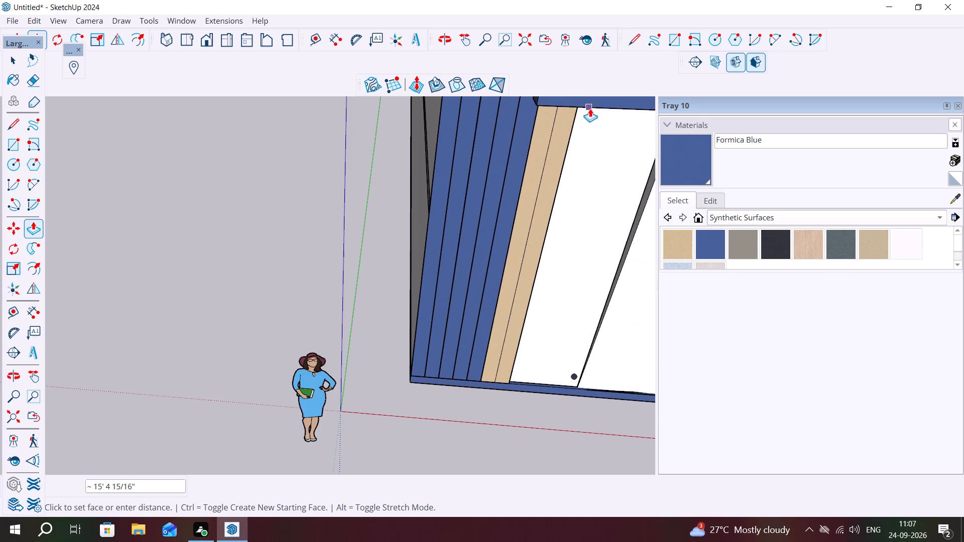
middle_click_drag(589, 107, 548, 37)
scroll(575, 95, "down", 2)
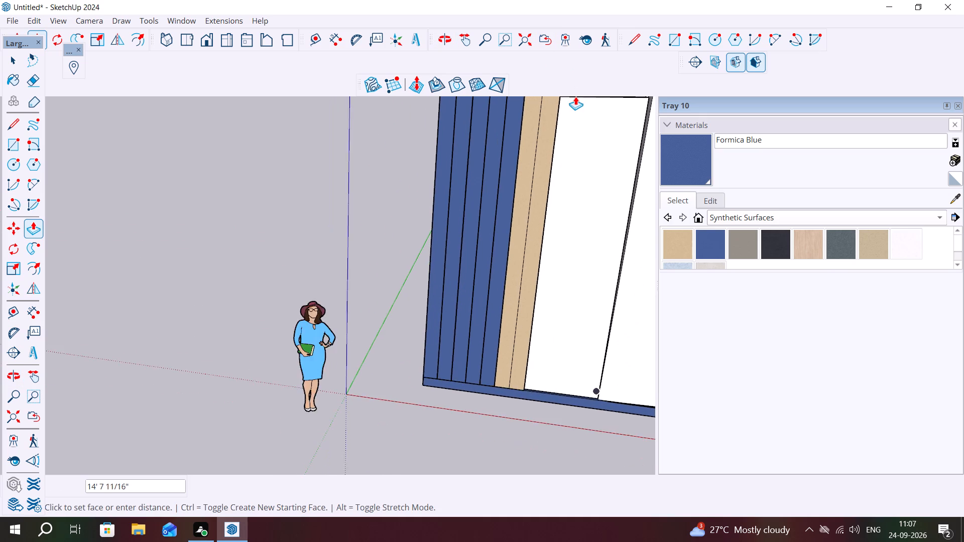
scroll(575, 96, "down", 6)
scroll(579, 96, "up", 1)
scroll(579, 97, "down", 11)
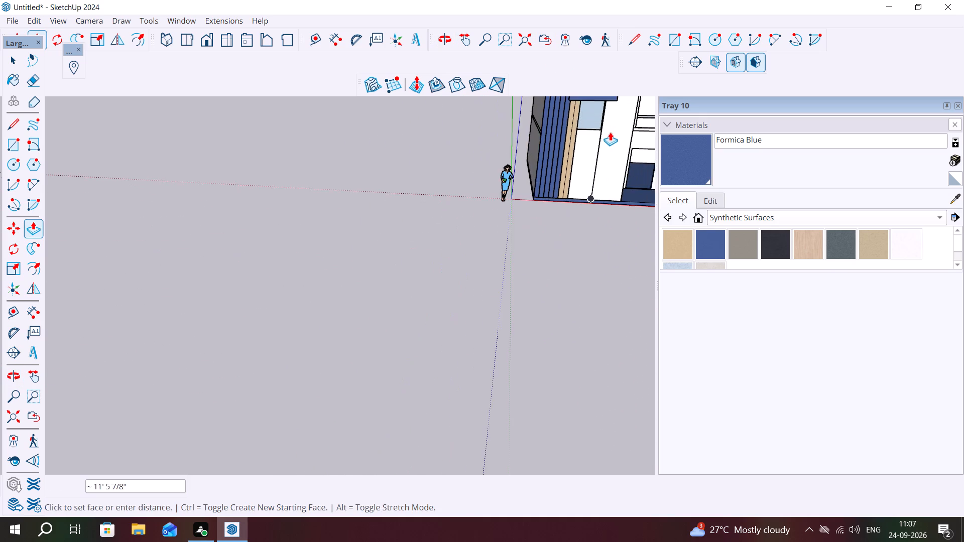
scroll(610, 132, "down", 5)
scroll(609, 121, "up", 7)
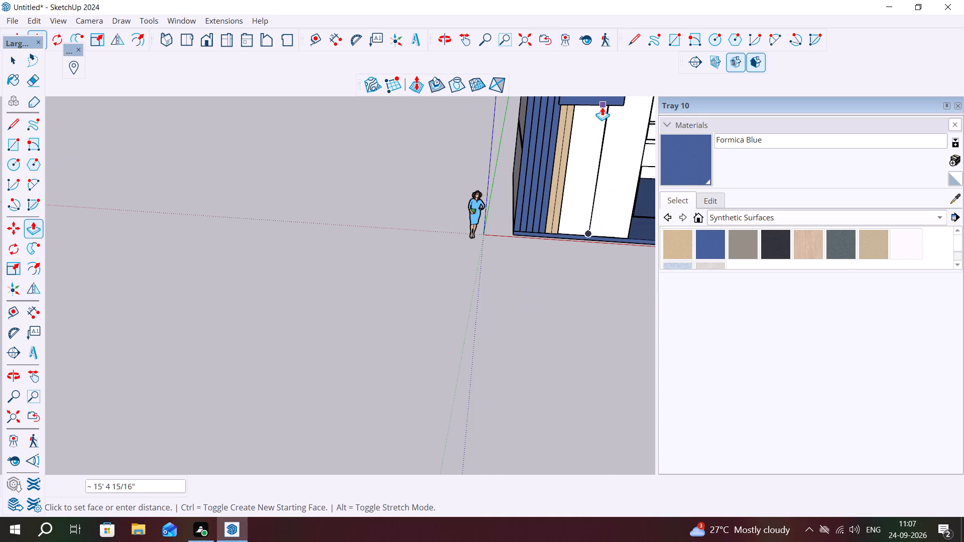
scroll(575, 163, "down", 14)
scroll(620, 307, "up", 1)
scroll(620, 307, "down", 9)
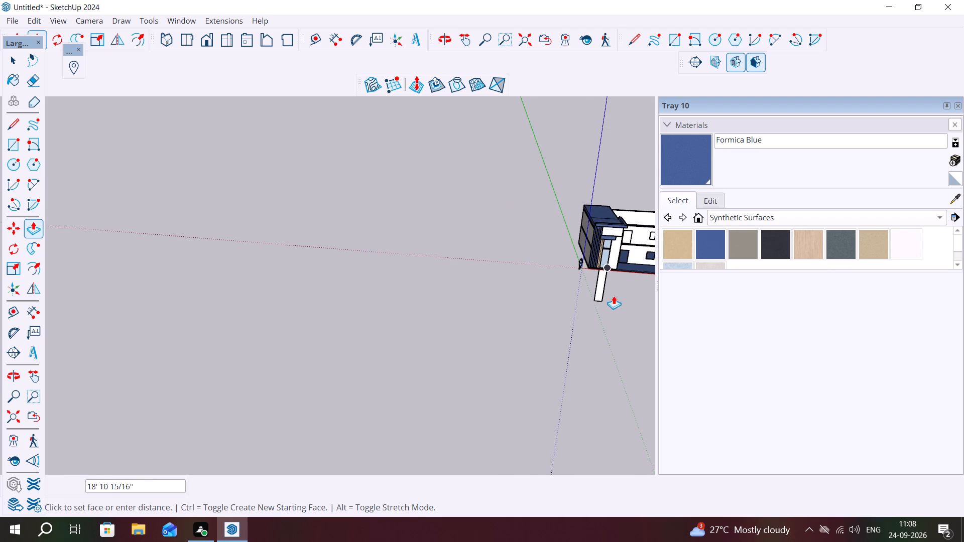
scroll(613, 236, "up", 3)
middle_click_drag(611, 232, 580, 113)
scroll(580, 113, "up", 1)
scroll(608, 211, "up", 4)
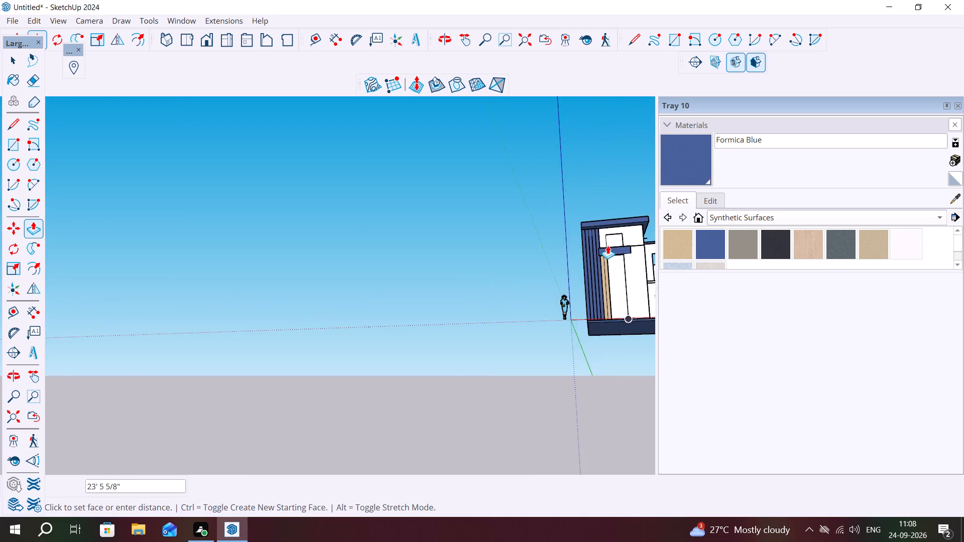
scroll(608, 245, "up", 15)
middle_click_drag(629, 272, 635, 224)
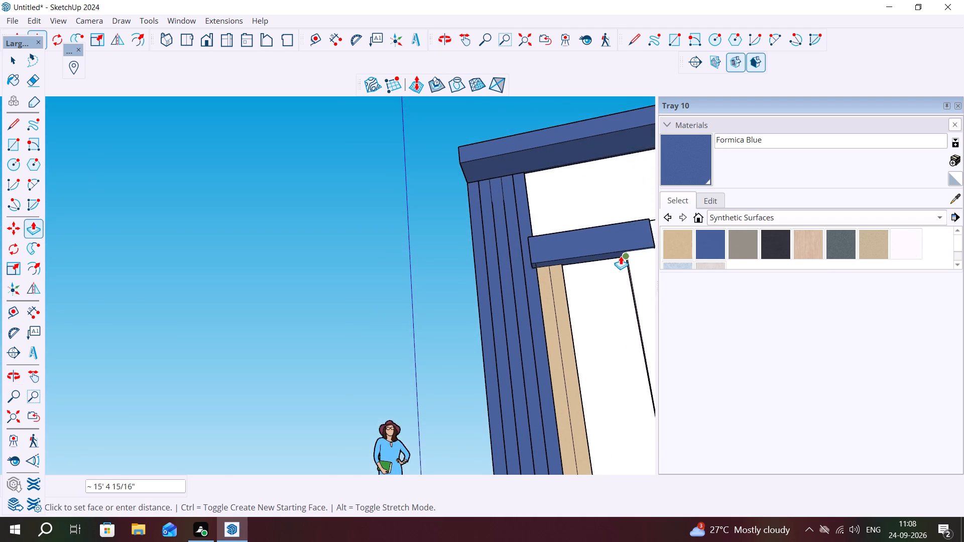
scroll(621, 256, "up", 13)
scroll(629, 252, "up", 11)
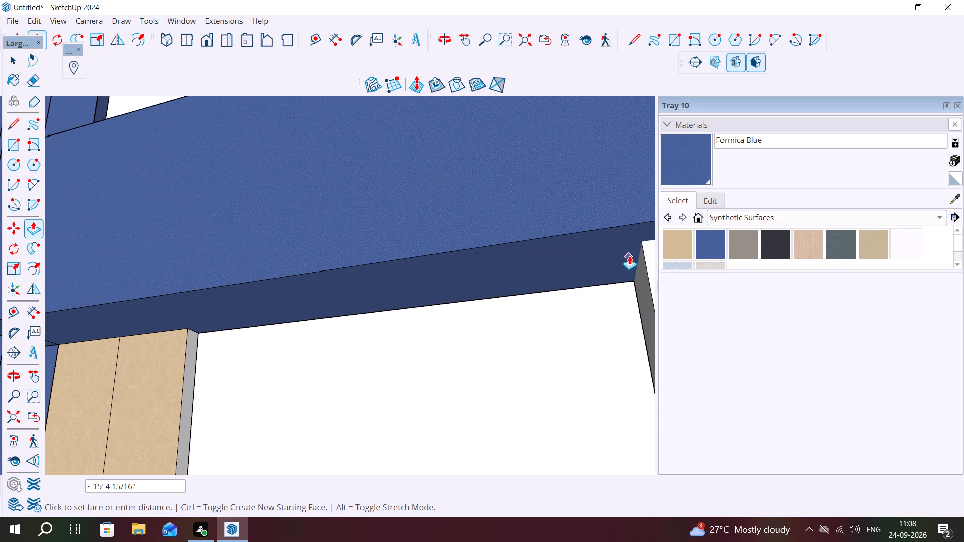
left_click(629, 256)
key("Escape")
key("space")
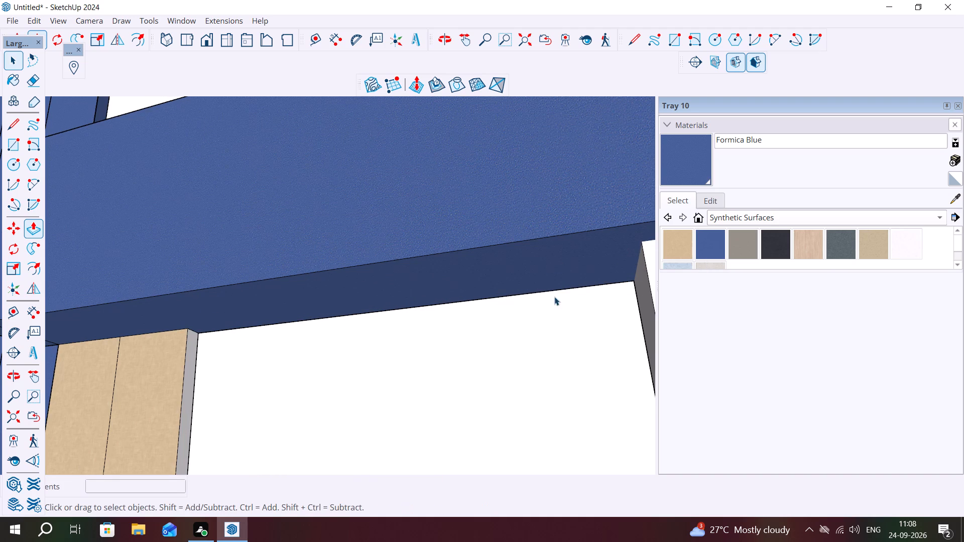
Select the front face of the infill between the wood strips and white wall panel, and examine its fit under the canopy beam.
scroll(589, 281, "down", 9)
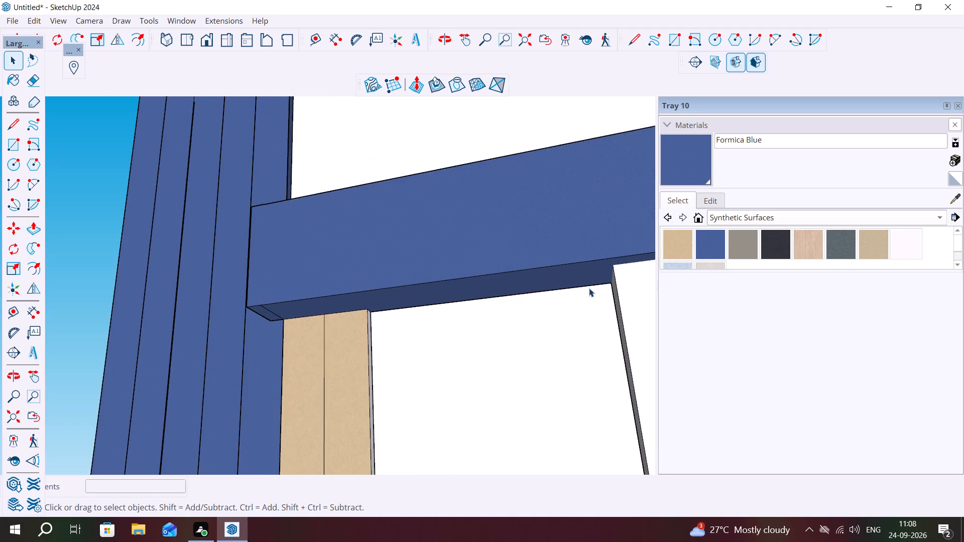
scroll(589, 288, "down", 20)
scroll(589, 288, "down", 6)
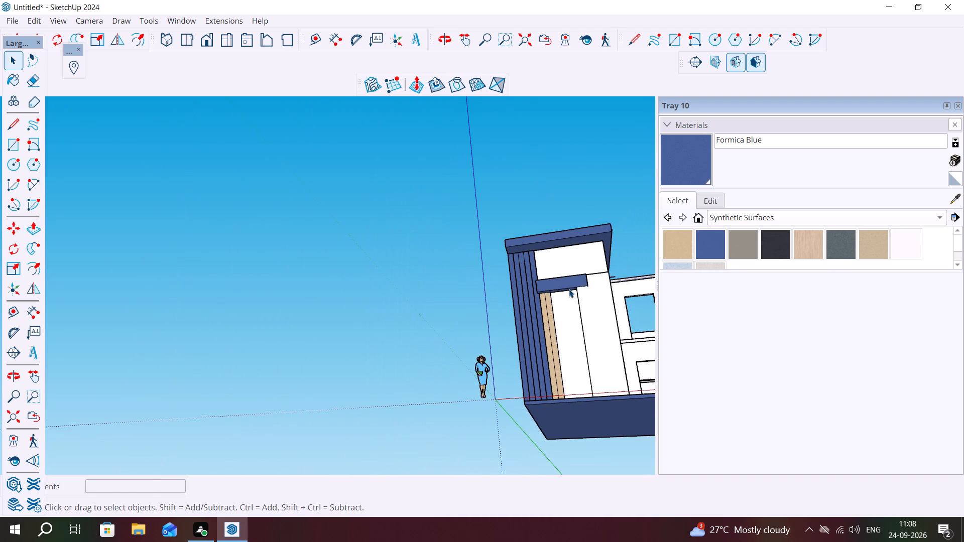
middle_click_drag(568, 328, 596, 341)
scroll(565, 332, "up", 9)
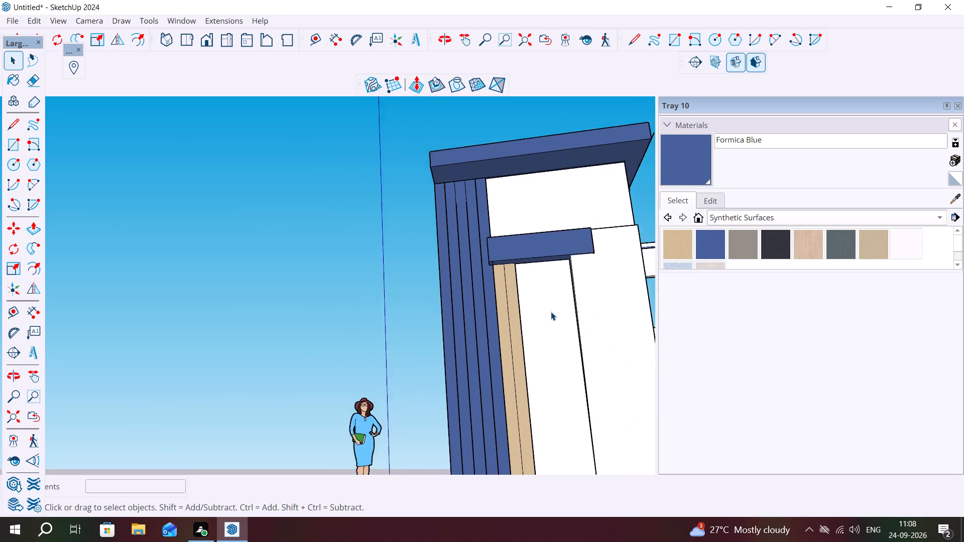
scroll(551, 312, "up", 2)
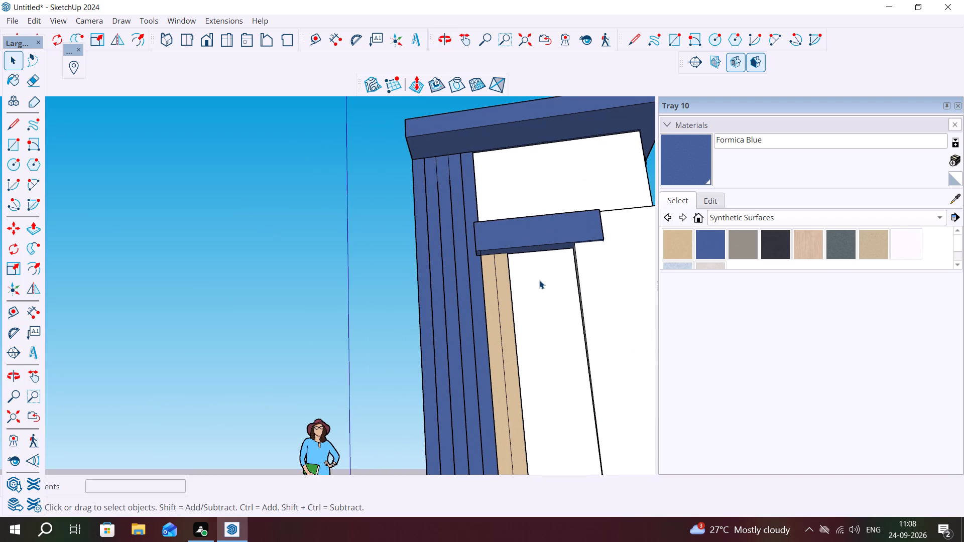
left_click(539, 280)
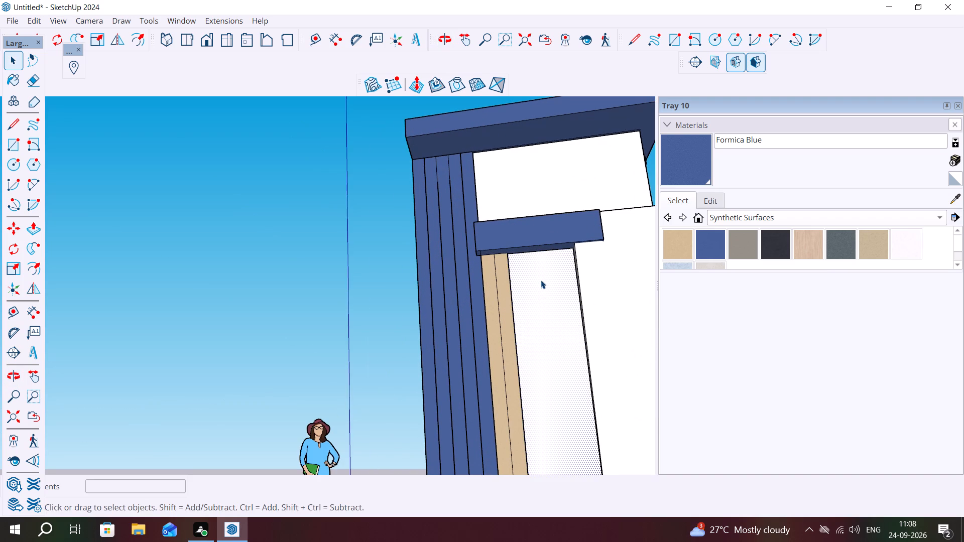
middle_click_drag(554, 307, 665, 343)
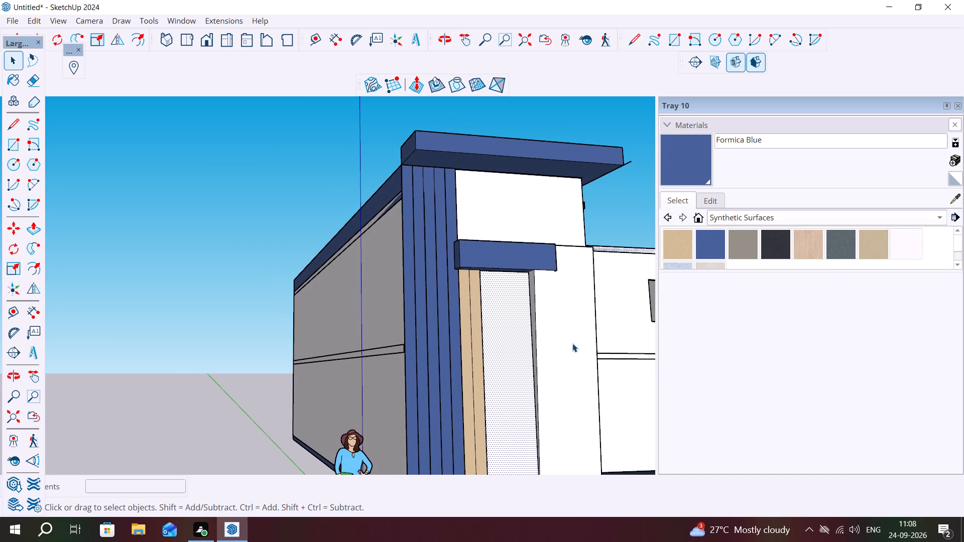
scroll(530, 320, "up", 5)
scroll(533, 331, "down", 10)
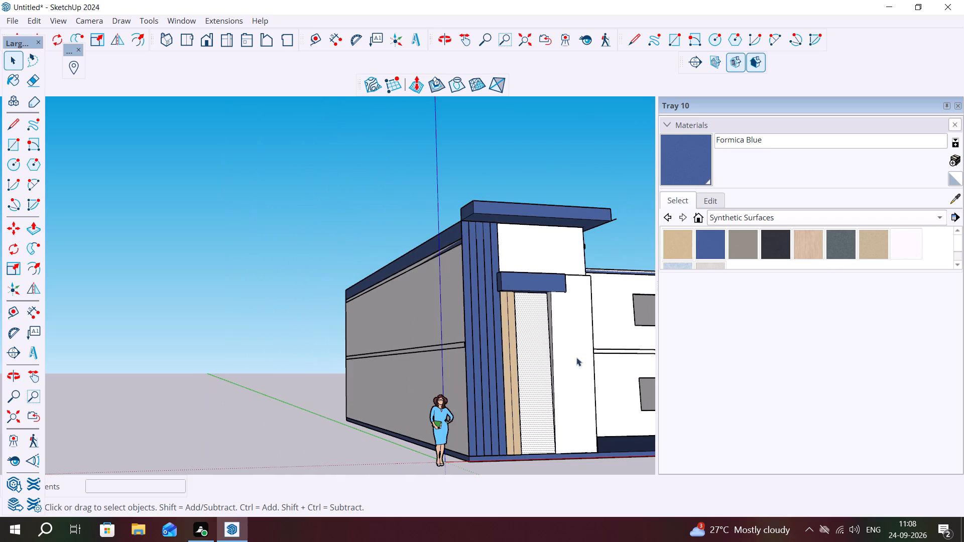
scroll(554, 449, "up", 8)
middle_click_drag(558, 447, 600, 452)
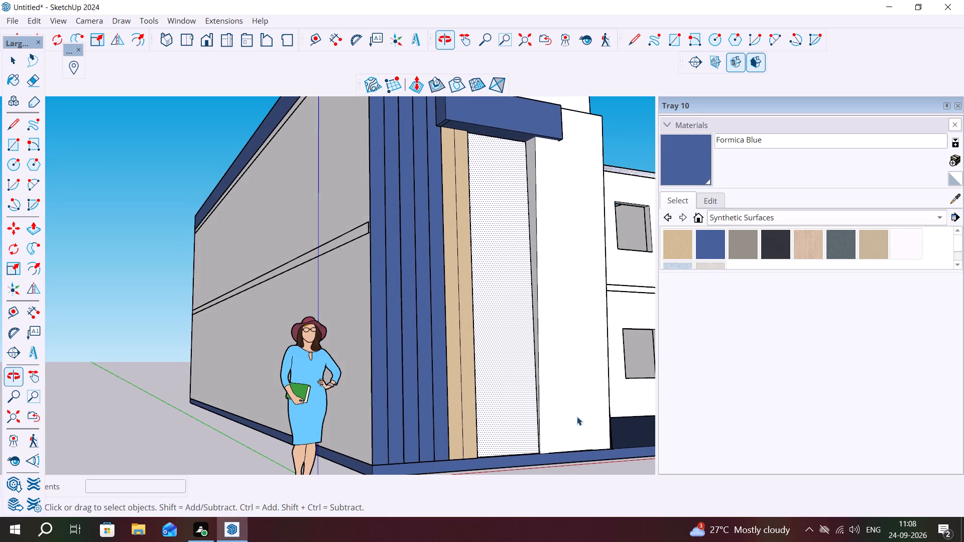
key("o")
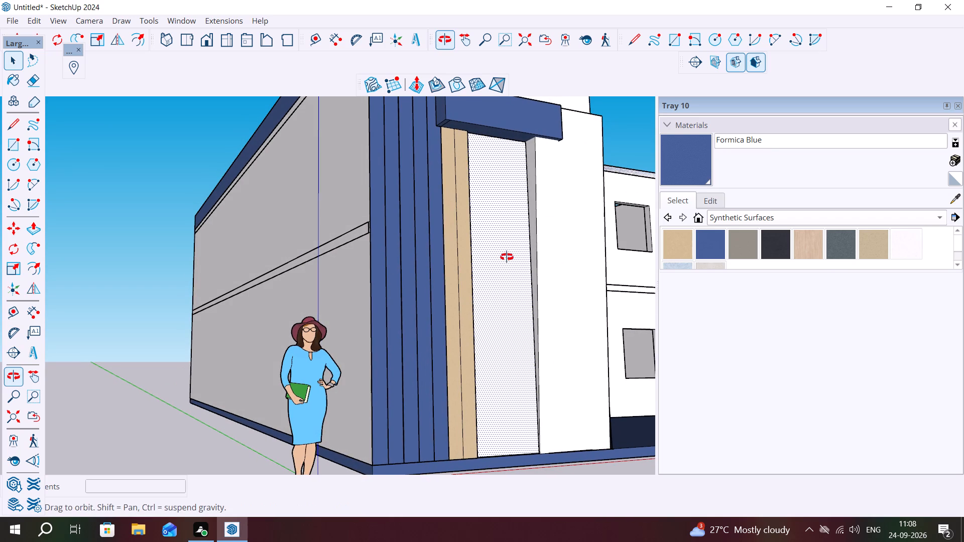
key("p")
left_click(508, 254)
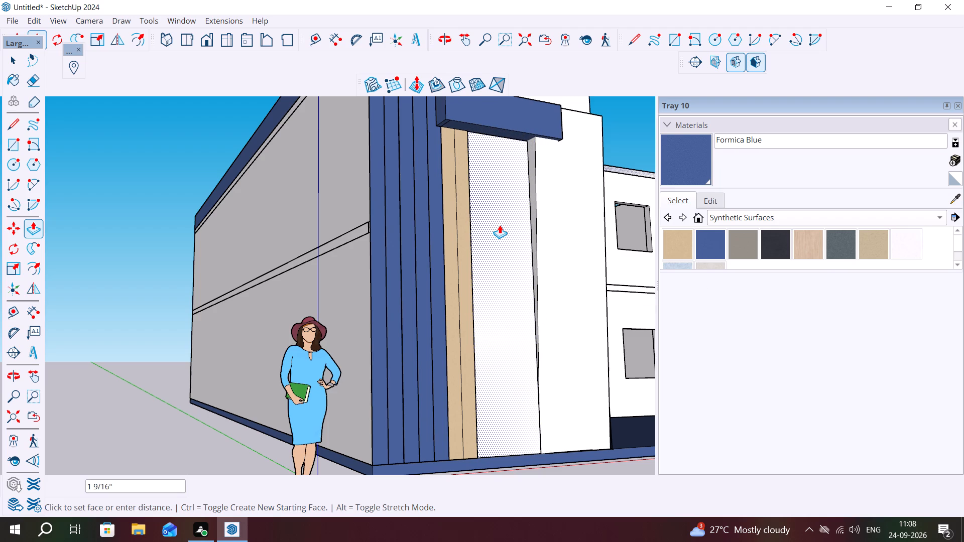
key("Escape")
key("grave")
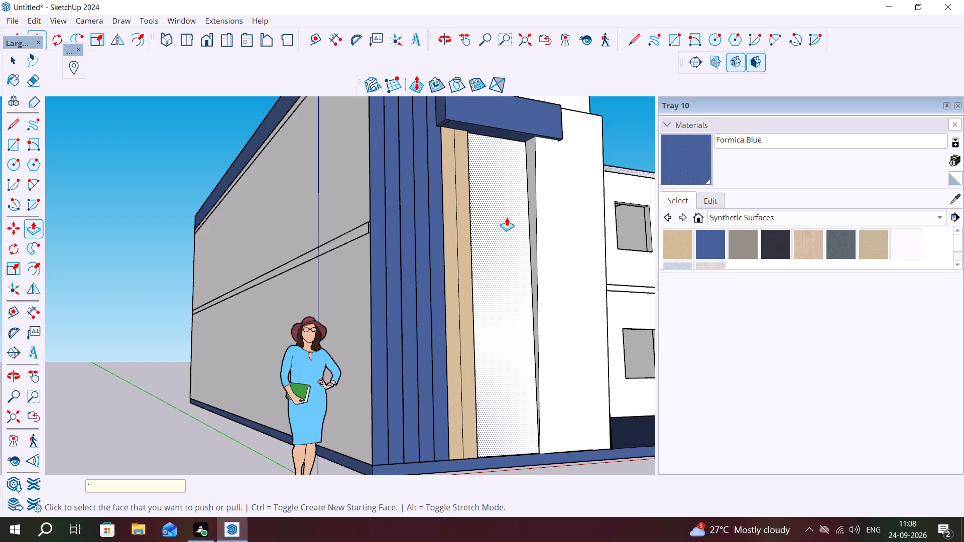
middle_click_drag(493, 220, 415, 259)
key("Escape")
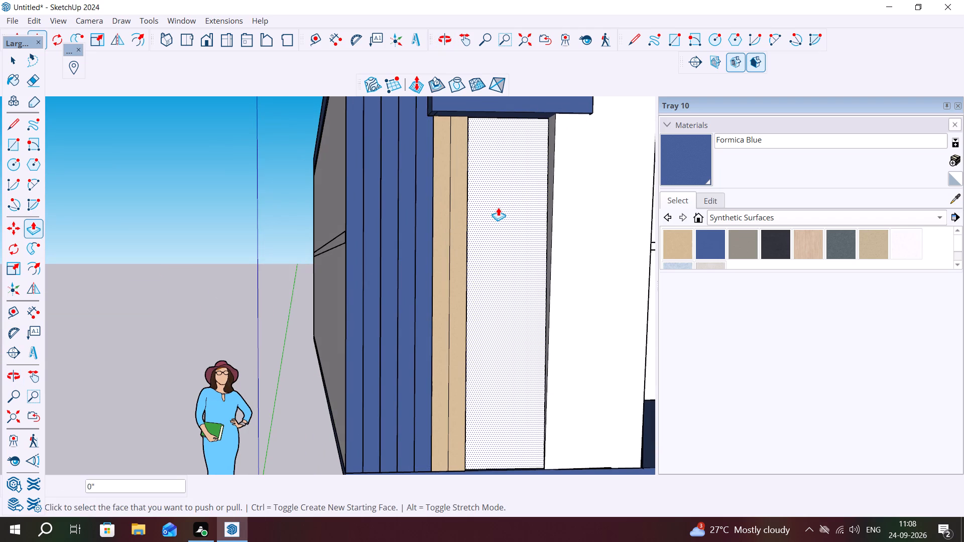
Offset the outline of the infill's front face inward by about 10 1/2".
key("f")
left_click(499, 207)
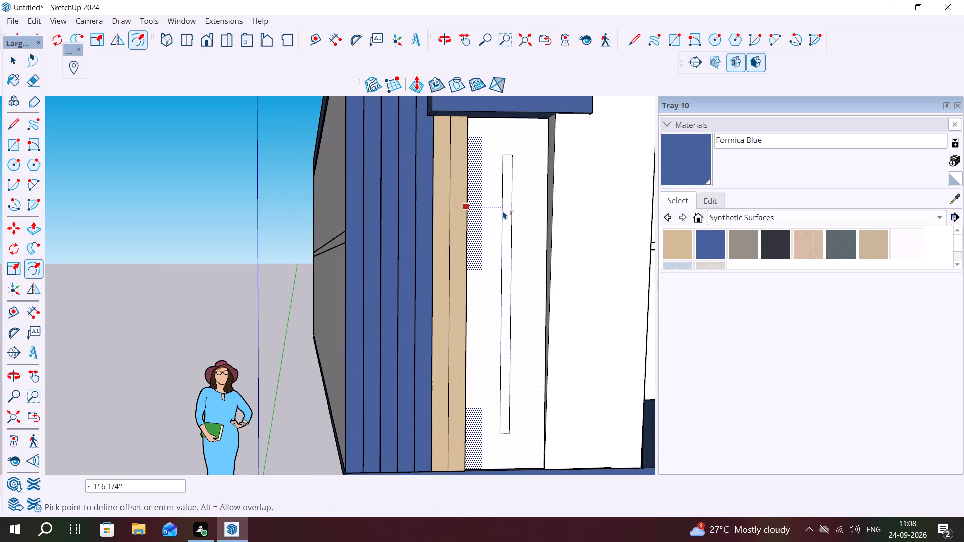
left_click(487, 200)
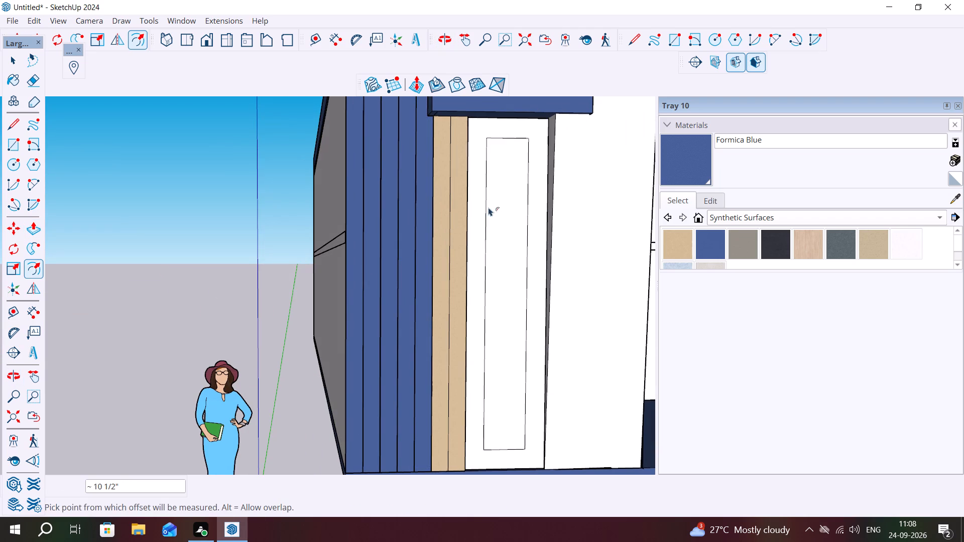
key("Escape")
key("space")
Open the white wall panel for editing and Push/Pull its front face back about 8 1/4" toward the infill.
scroll(600, 305, "down", 1)
scroll(535, 186, "up", 1)
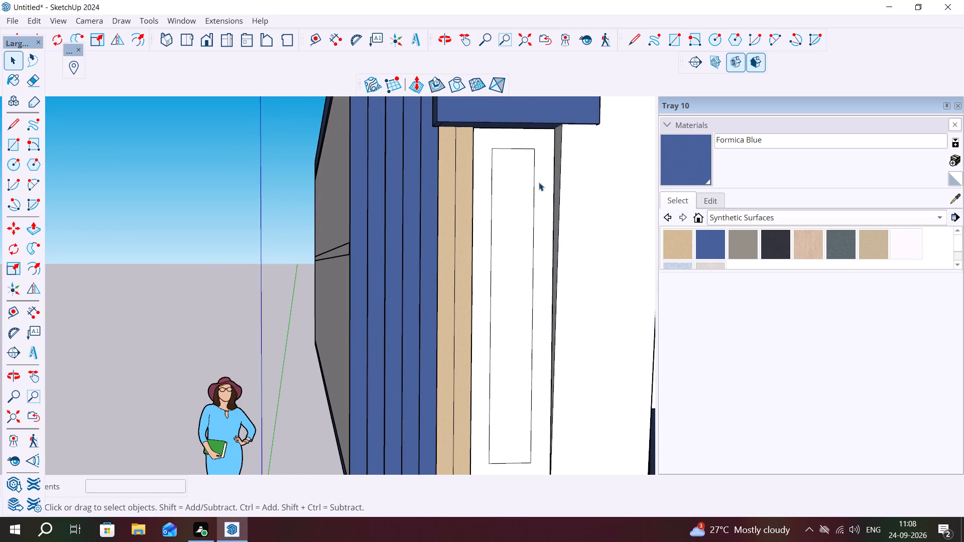
left_click(597, 188)
scroll(598, 187, "down", 3)
left_click(597, 188)
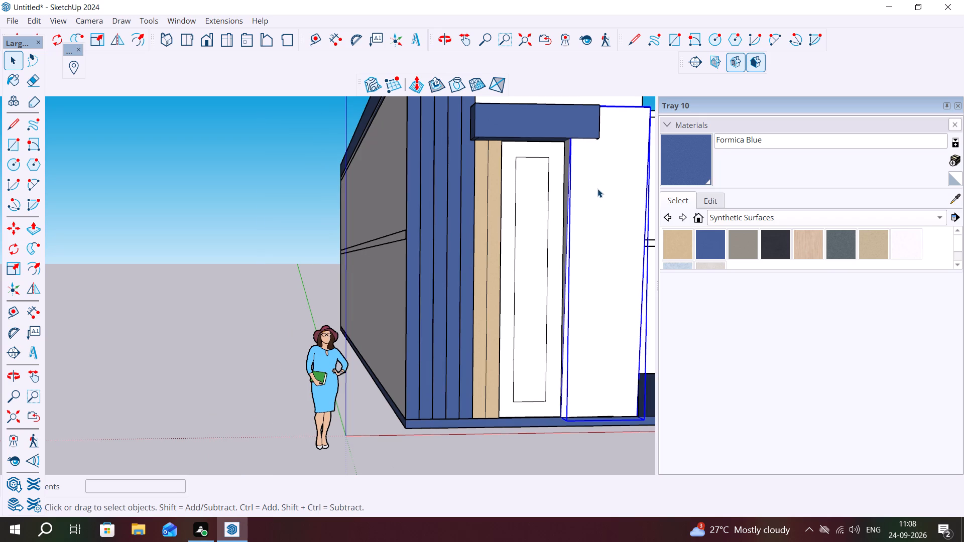
left_click(597, 189)
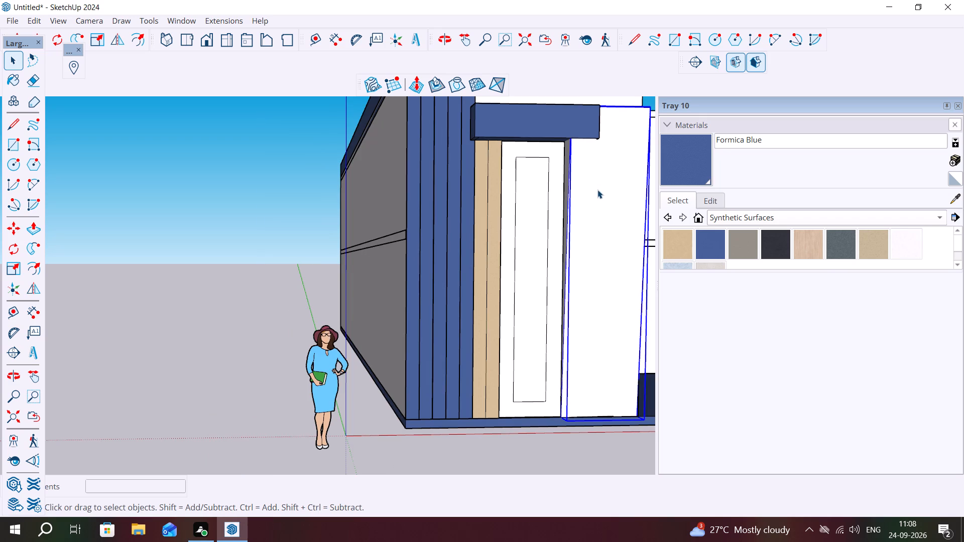
double_click(597, 190)
double_click(597, 190)
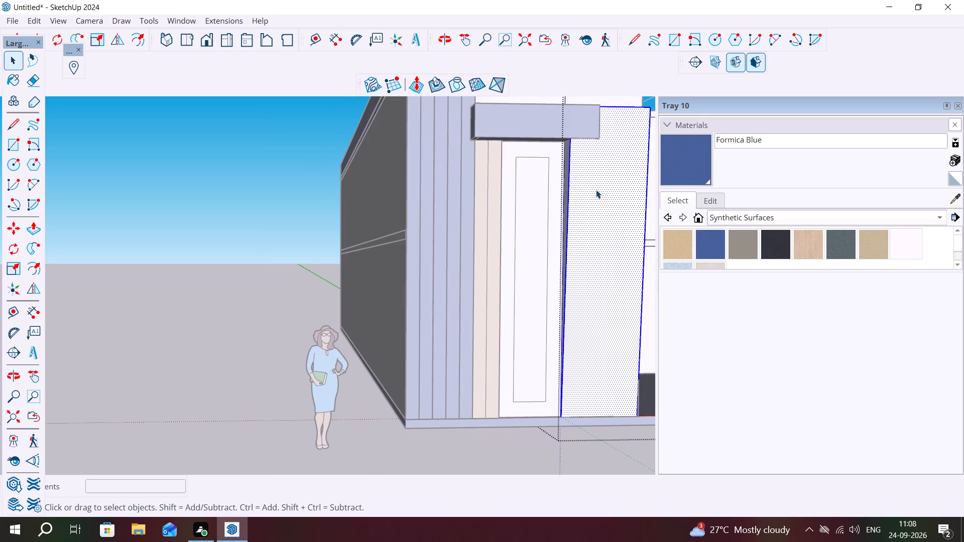
key("p")
left_click(594, 190)
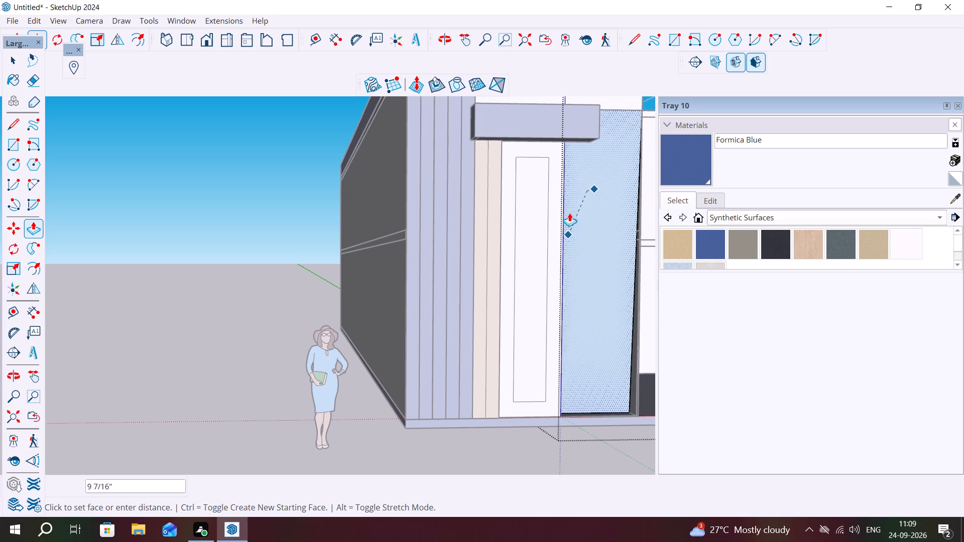
left_click(563, 153)
scroll(597, 225, "down", 3)
key("Escape")
key("space")
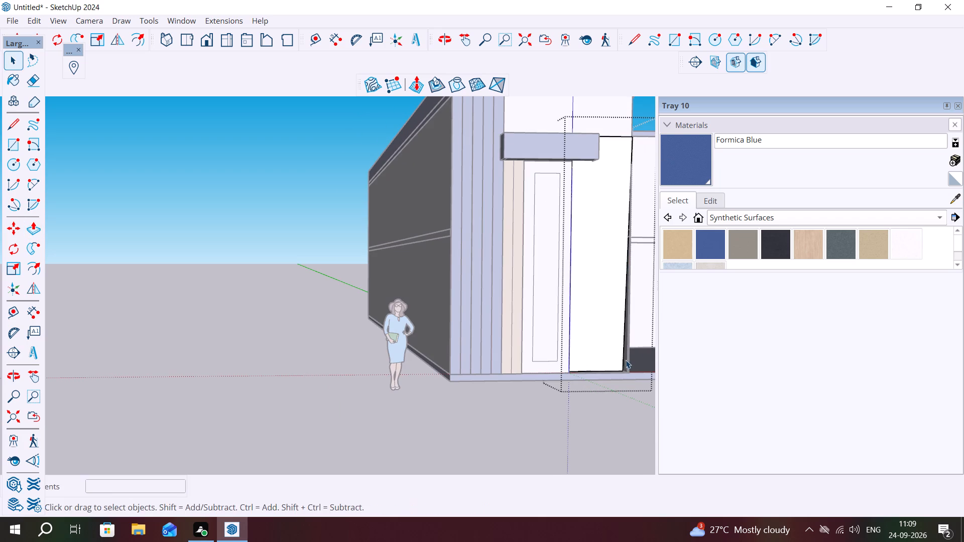
Examine the white wall panel's side and base from several angles, and leave the panel's editing mode.
middle_click_drag(626, 360, 523, 356)
scroll(460, 359, "down", 6)
middle_click_drag(565, 370, 408, 343)
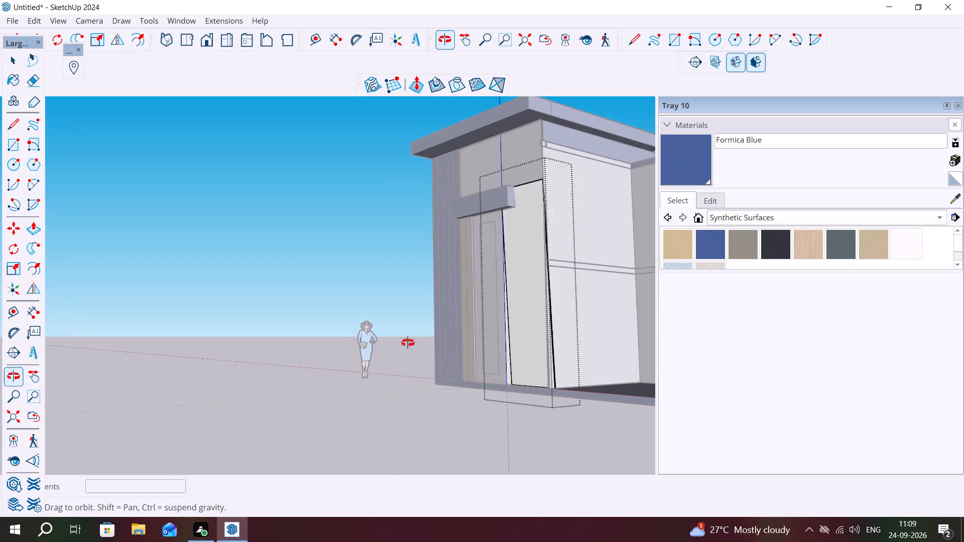
middle_click_drag(408, 343, 404, 339)
scroll(579, 354, "up", 15)
middle_click_drag(532, 396, 531, 396)
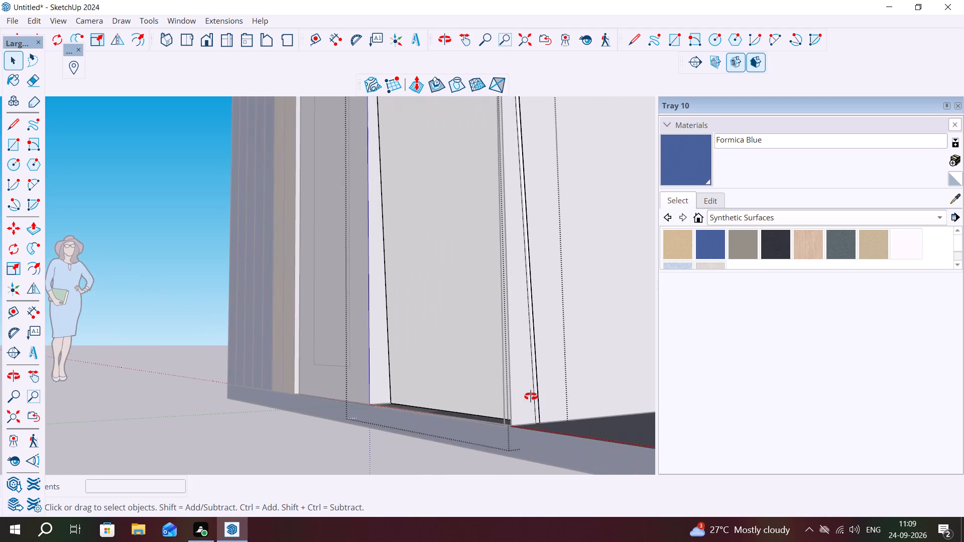
middle_click_drag(531, 396, 452, 386)
scroll(424, 389, "down", 11)
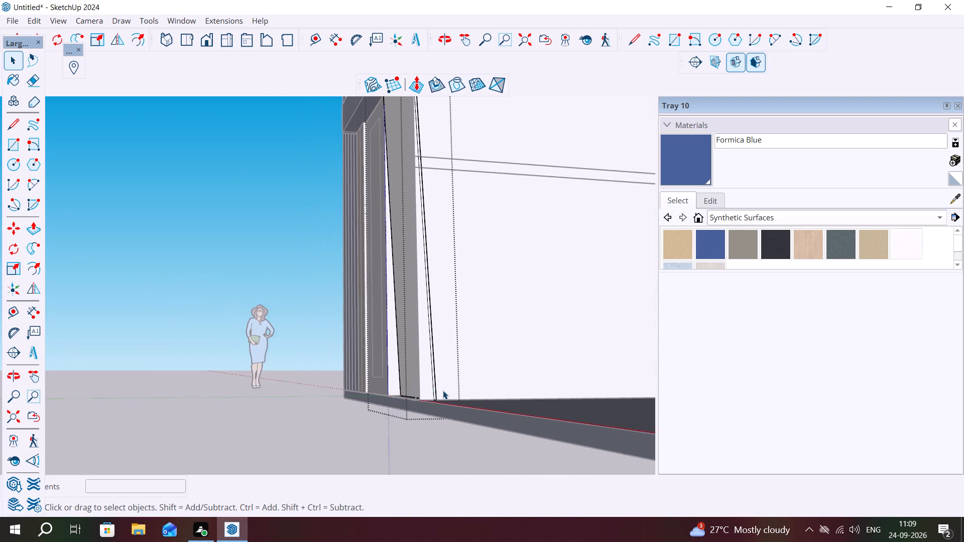
scroll(443, 390, "down", 3)
middle_click_drag(421, 375, 455, 385)
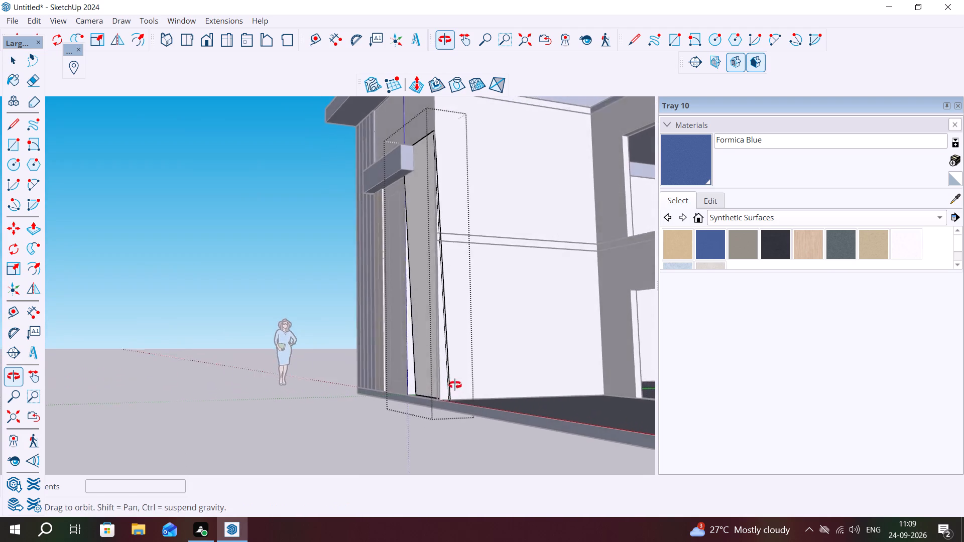
middle_click_drag(455, 385, 458, 408)
scroll(439, 398, "up", 8)
middle_click_drag(426, 395, 511, 431)
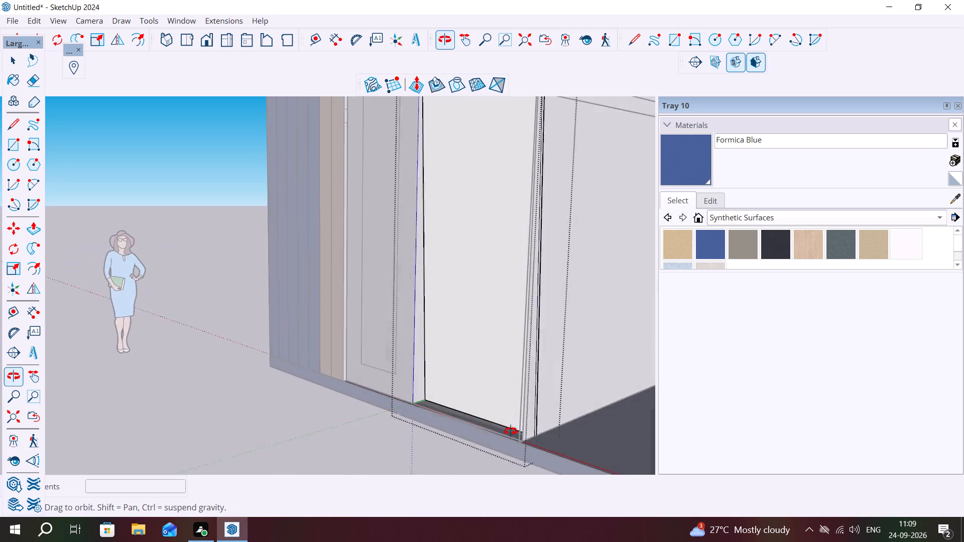
middle_click_drag(511, 431, 522, 435)
scroll(504, 396, "up", 5)
middle_click_drag(499, 426, 562, 443)
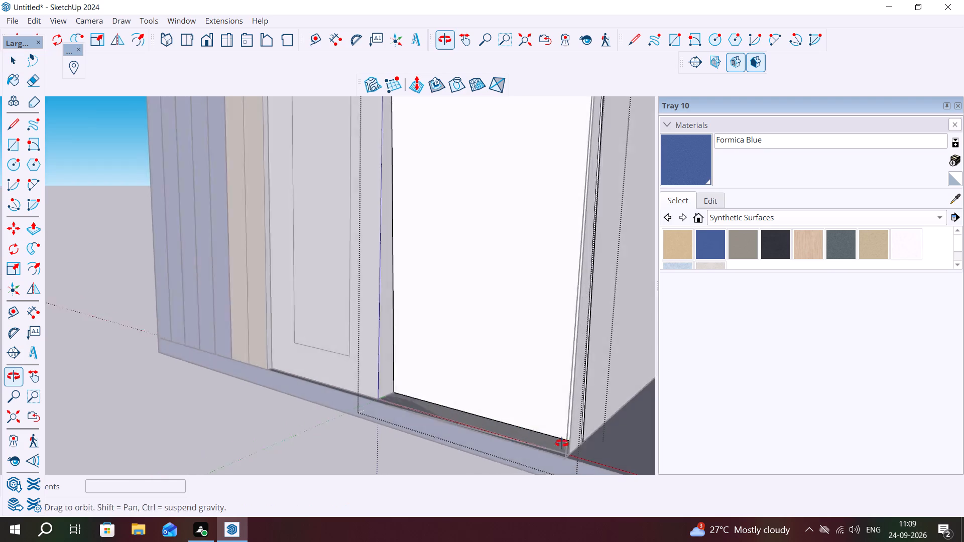
middle_click_drag(562, 443, 584, 446)
scroll(416, 383, "down", 9)
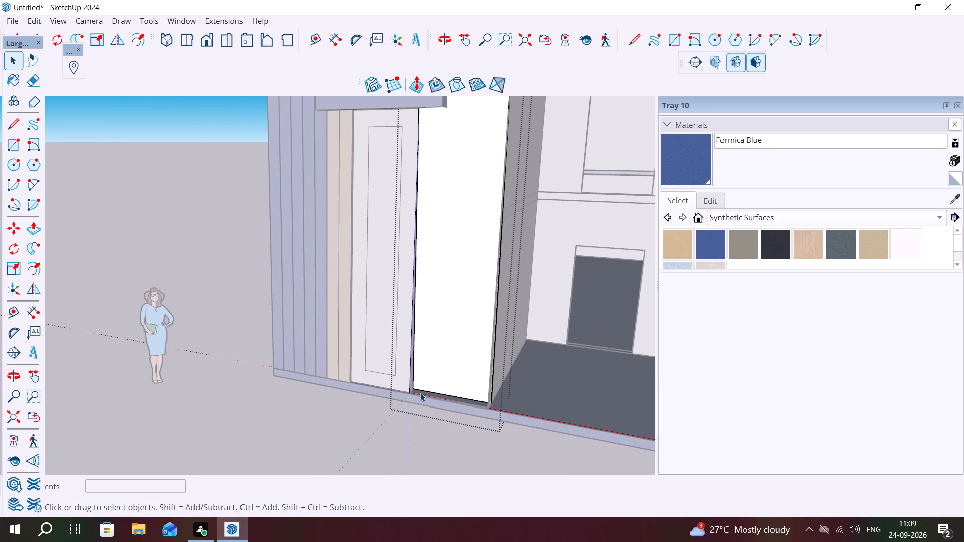
scroll(432, 340, "down", 4)
scroll(428, 311, "up", 1)
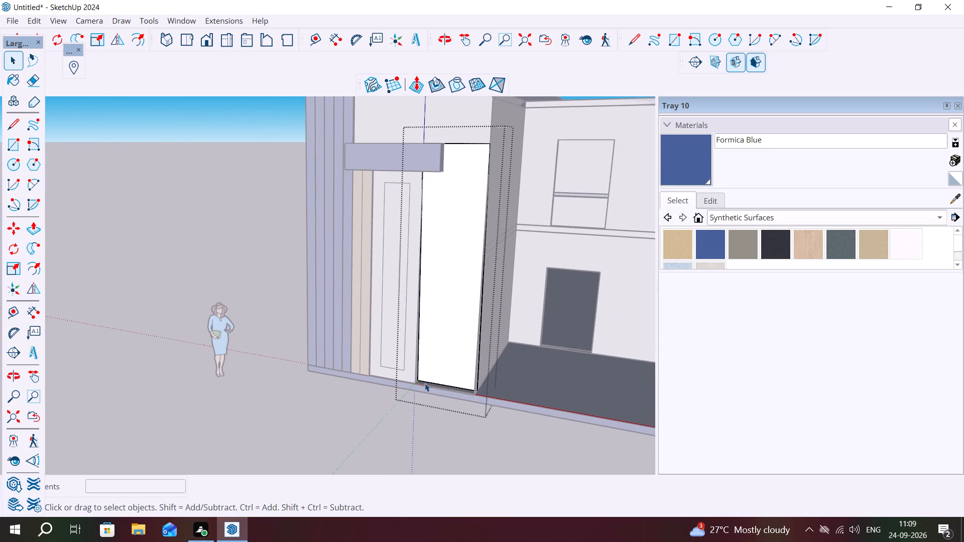
scroll(414, 382, "up", 2)
middle_click_drag(423, 383, 463, 395)
key("Escape")
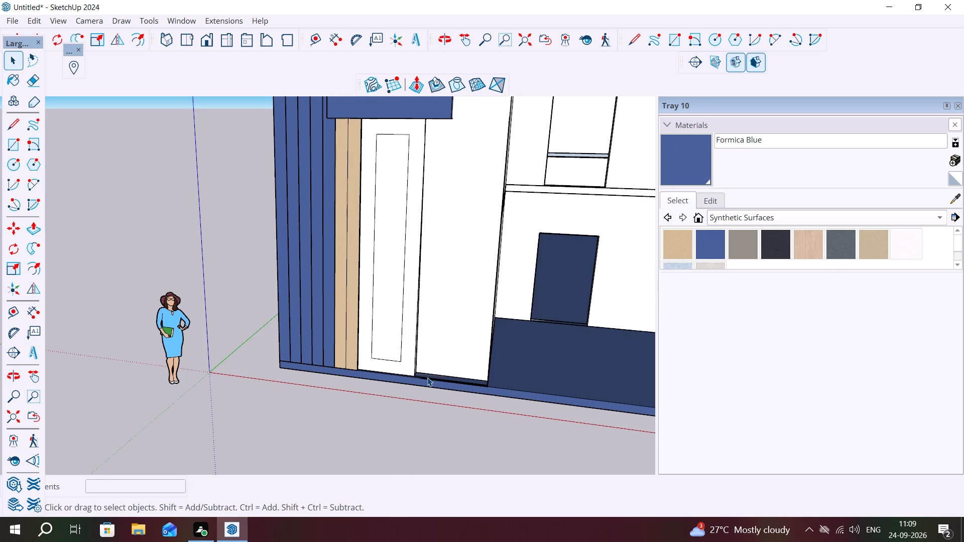
Draw a rectangle about 15' 4 5/8" by 4' 5 5/16" across the white wall panel's front, starting from the infill's bottom corner.
key("r")
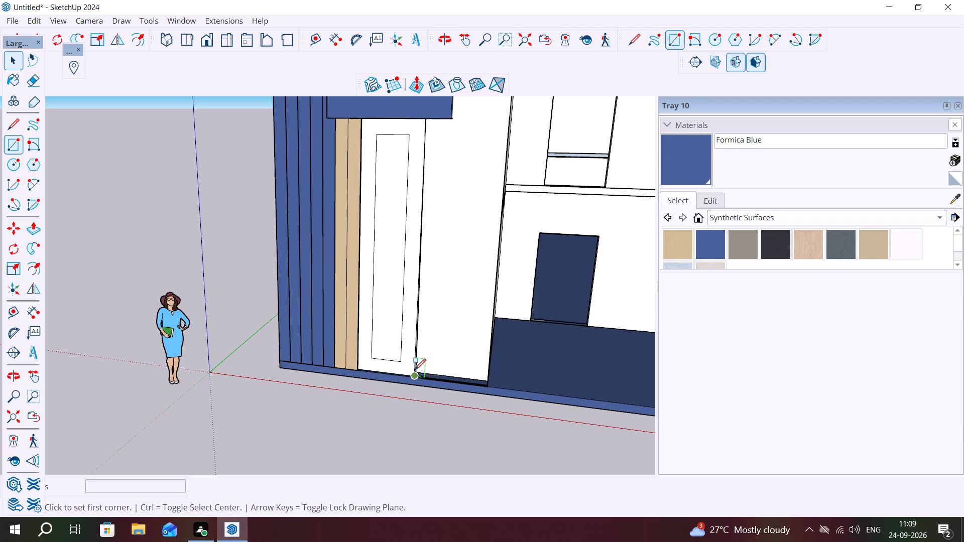
left_click(414, 376)
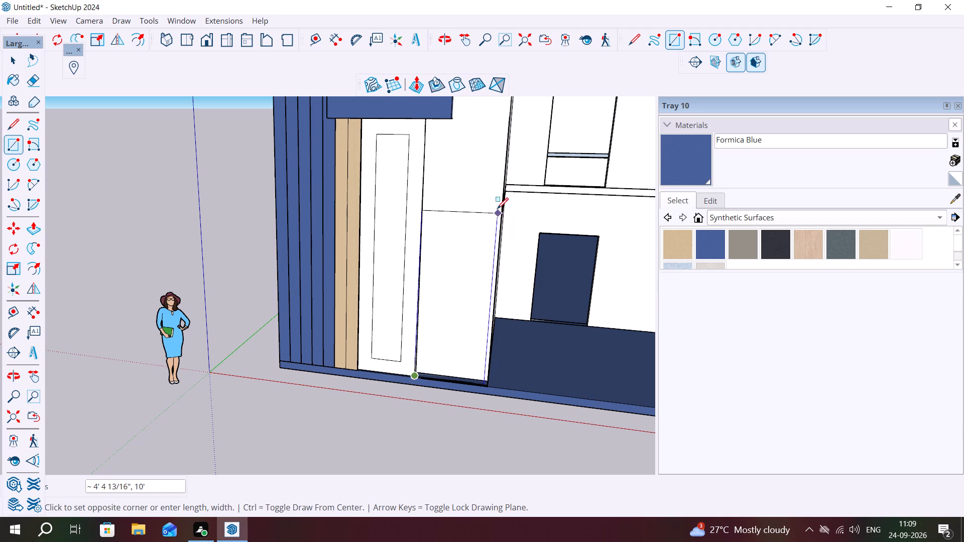
left_click(512, 119)
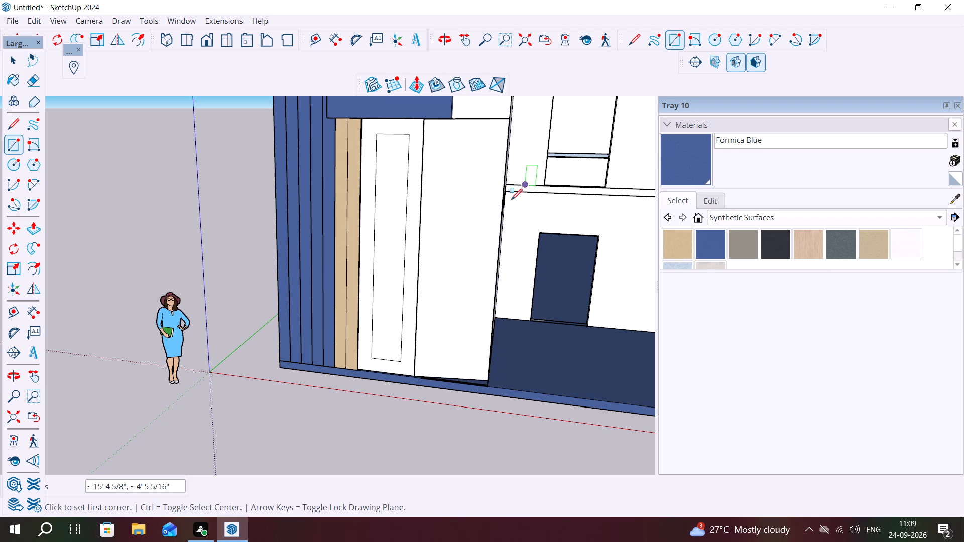
scroll(473, 374, "up", 13)
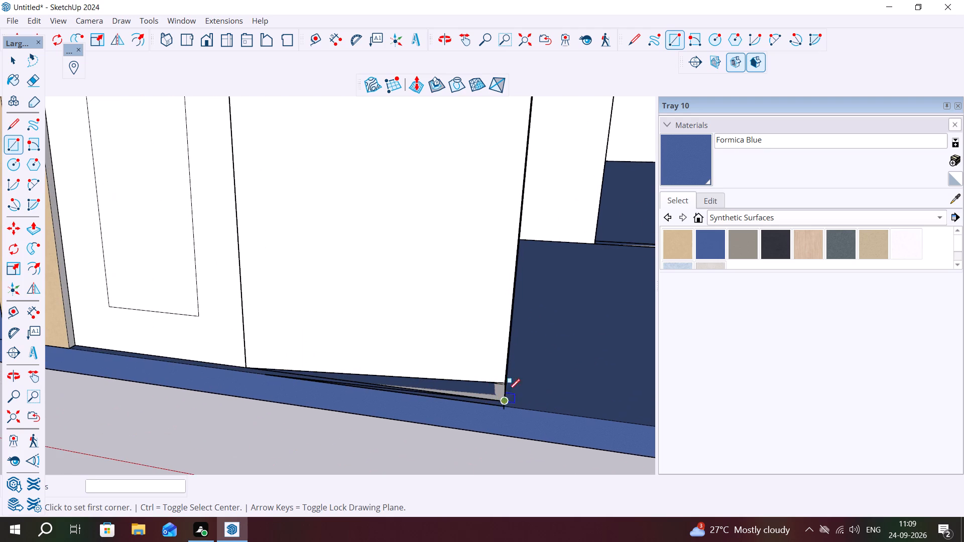
key("Escape")
key("space")
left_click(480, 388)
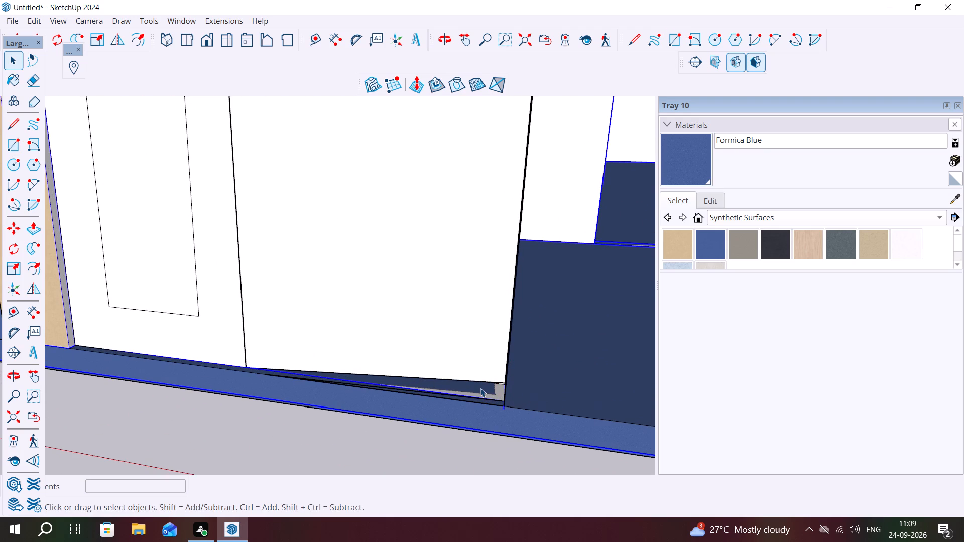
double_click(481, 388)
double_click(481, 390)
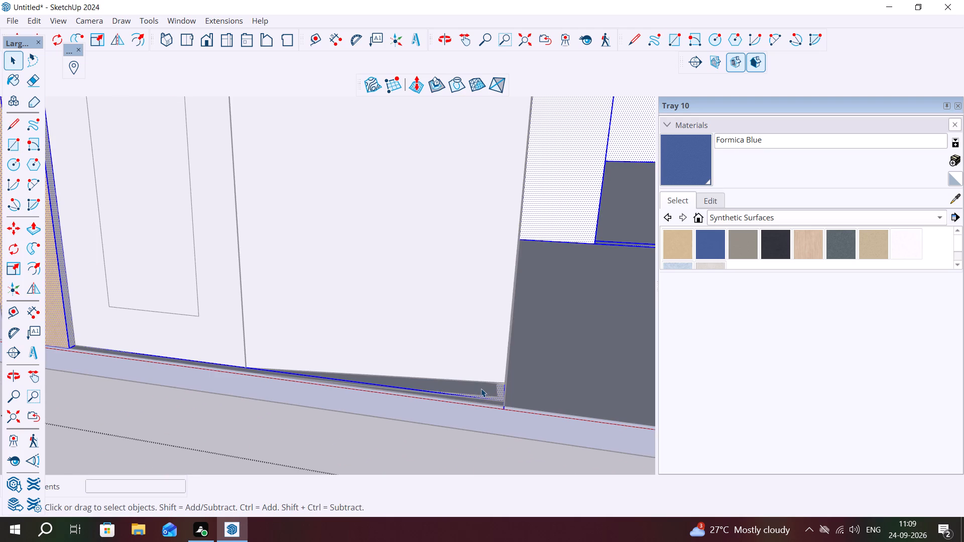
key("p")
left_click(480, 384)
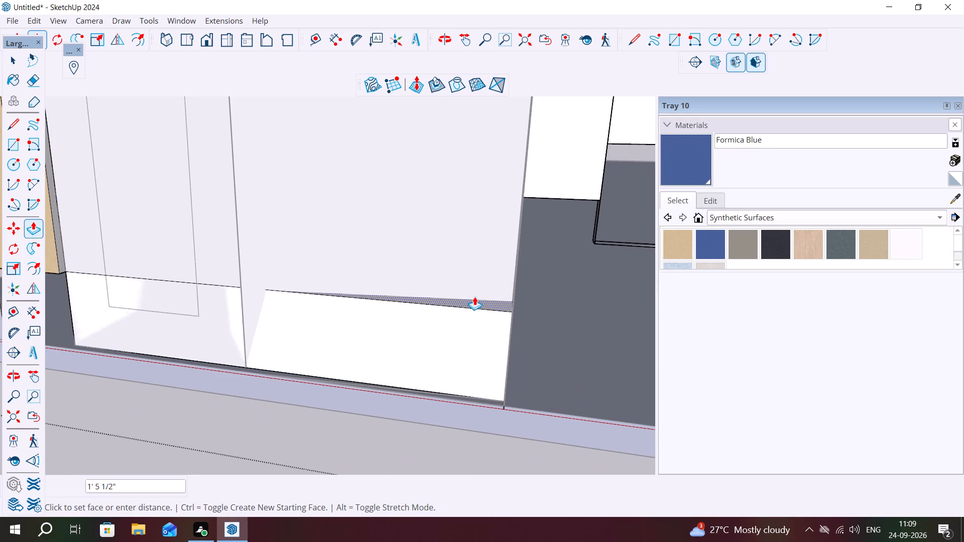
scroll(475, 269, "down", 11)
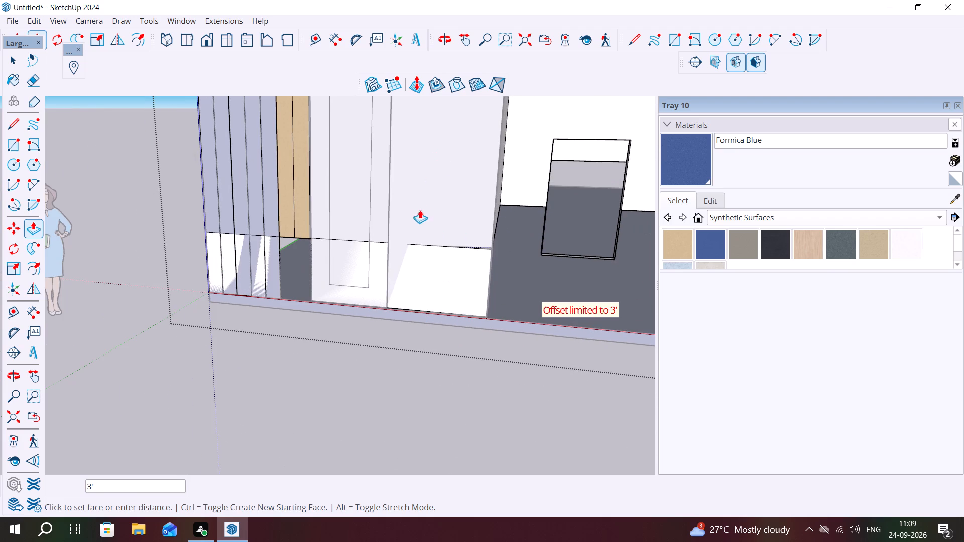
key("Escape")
Examine the base of the new rectangle and the whole entrance block from above and in front, closing the building group.
middle_click_drag(446, 300, 487, 418)
scroll(459, 280, "up", 5)
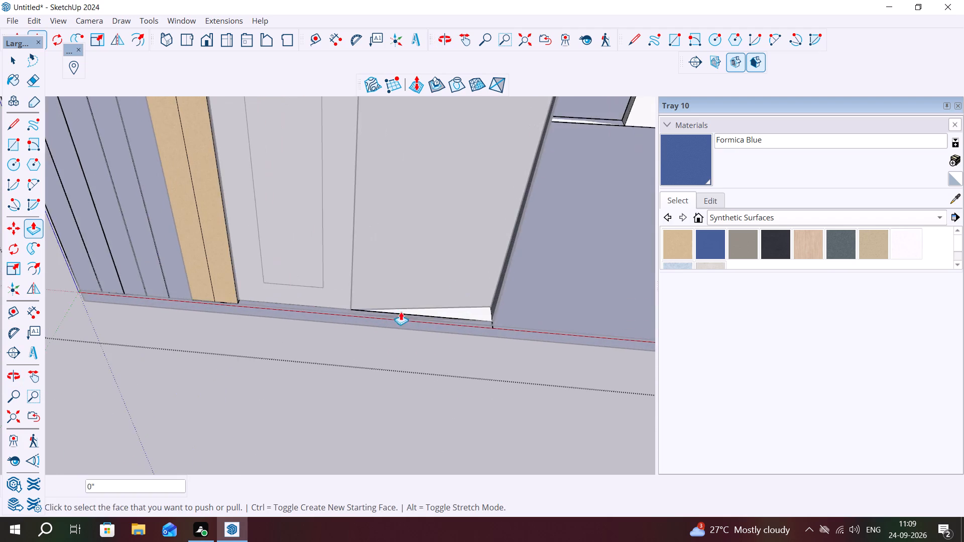
scroll(401, 312, "up", 7)
key("space")
key("space")
left_click(429, 404)
scroll(545, 439, "up", 1)
scroll(545, 439, "down", 1)
scroll(546, 439, "up", 1)
scroll(546, 439, "down", 2)
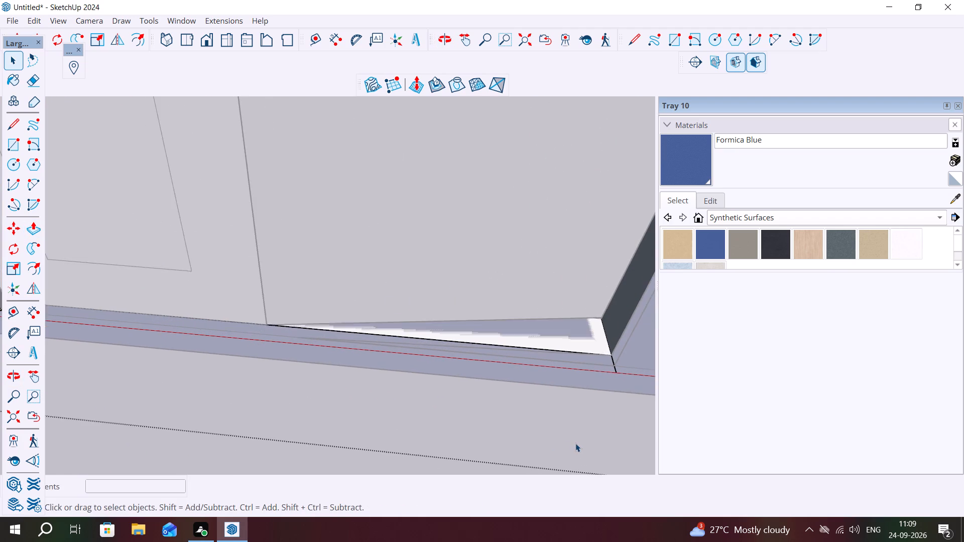
scroll(575, 443, "down", 9)
scroll(520, 429, "up", 1)
scroll(520, 429, "down", 9)
scroll(534, 426, "up", 1)
scroll(534, 426, "down", 9)
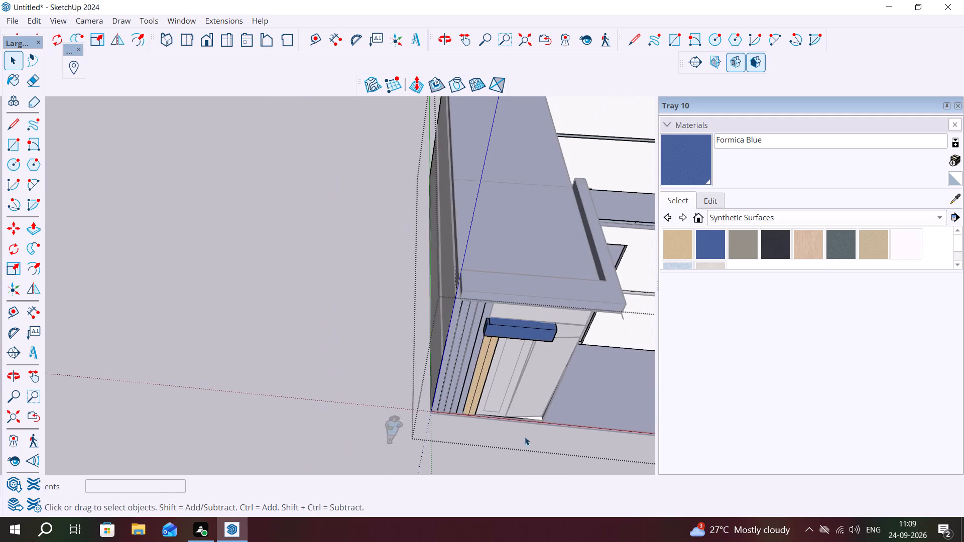
scroll(427, 407, "down", 4)
middle_click_drag(540, 368, 522, 277)
scroll(368, 278, "up", 6)
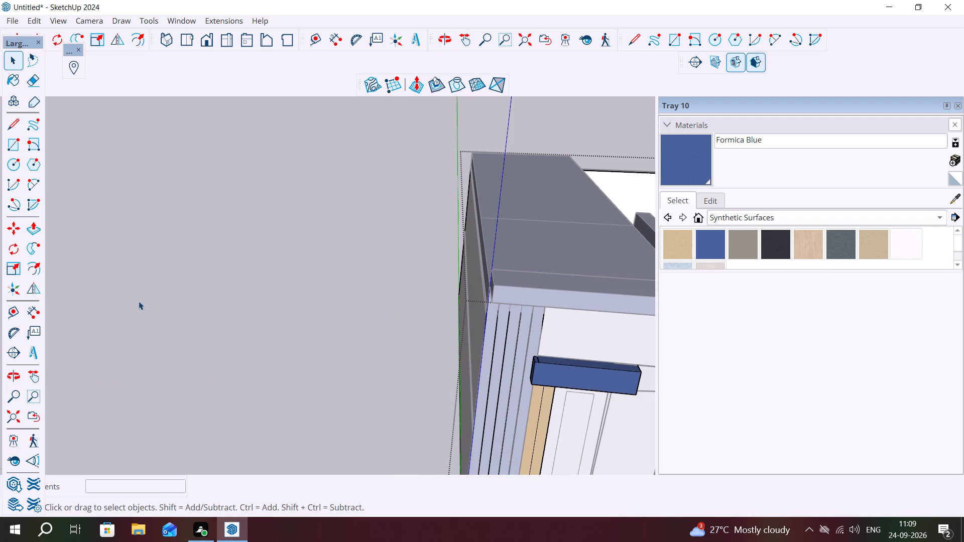
scroll(118, 381, "down", 9)
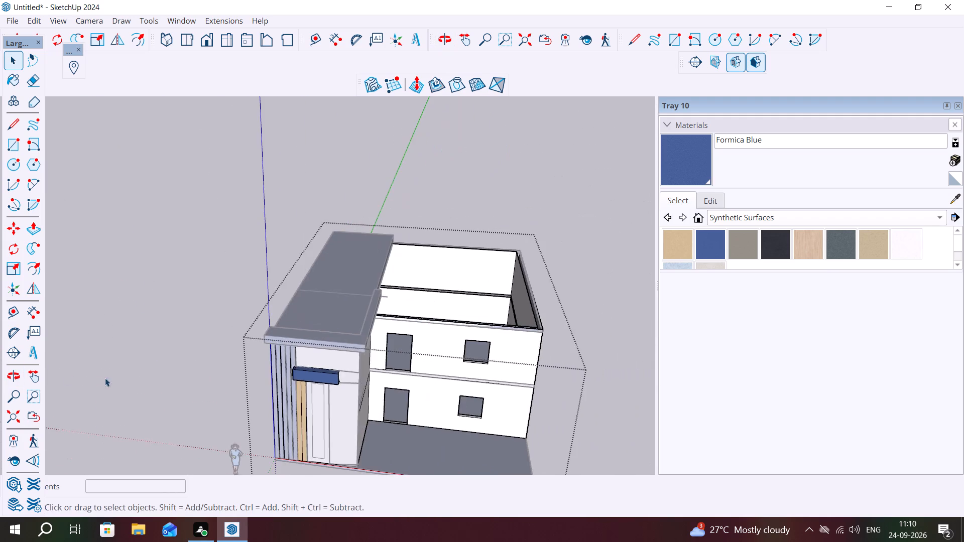
scroll(106, 378, "down", 3)
left_click(567, 364)
middle_click_drag(409, 391, 450, 309)
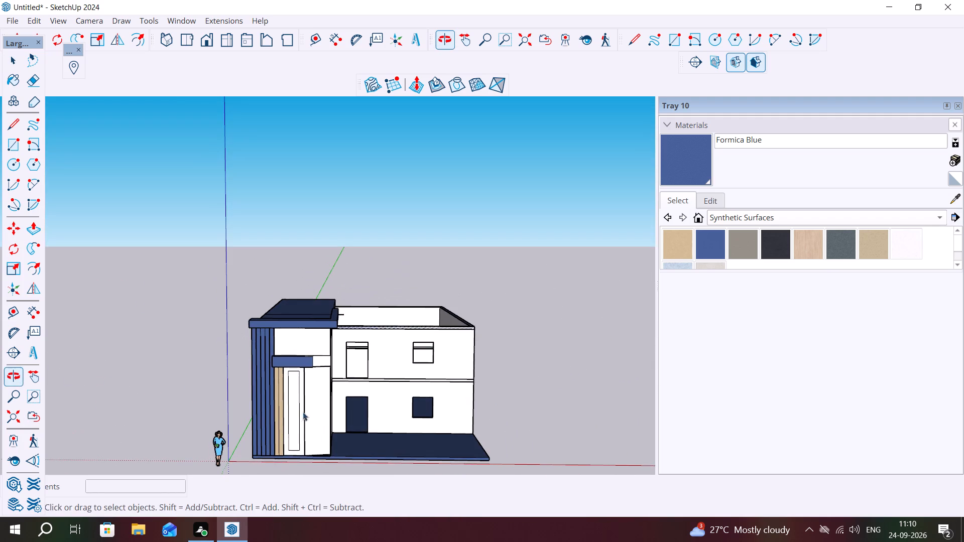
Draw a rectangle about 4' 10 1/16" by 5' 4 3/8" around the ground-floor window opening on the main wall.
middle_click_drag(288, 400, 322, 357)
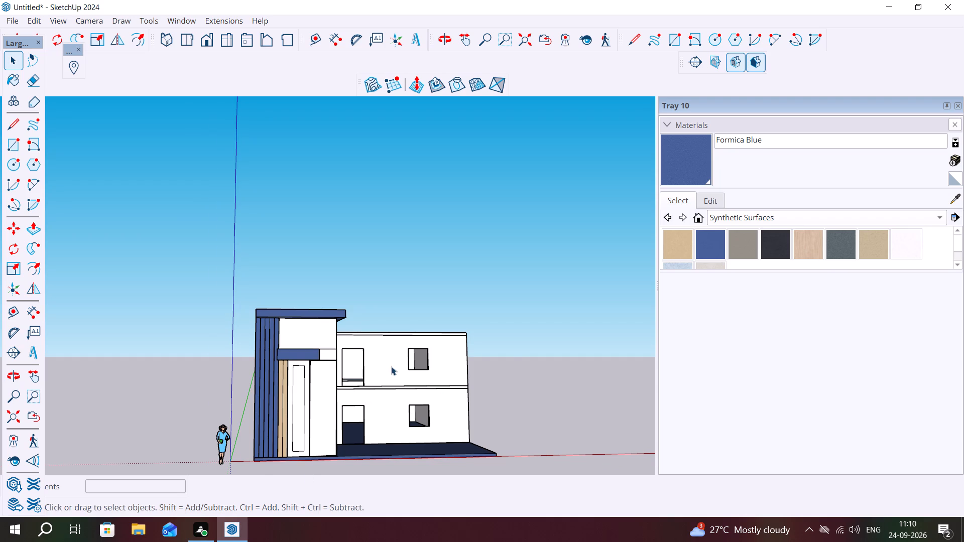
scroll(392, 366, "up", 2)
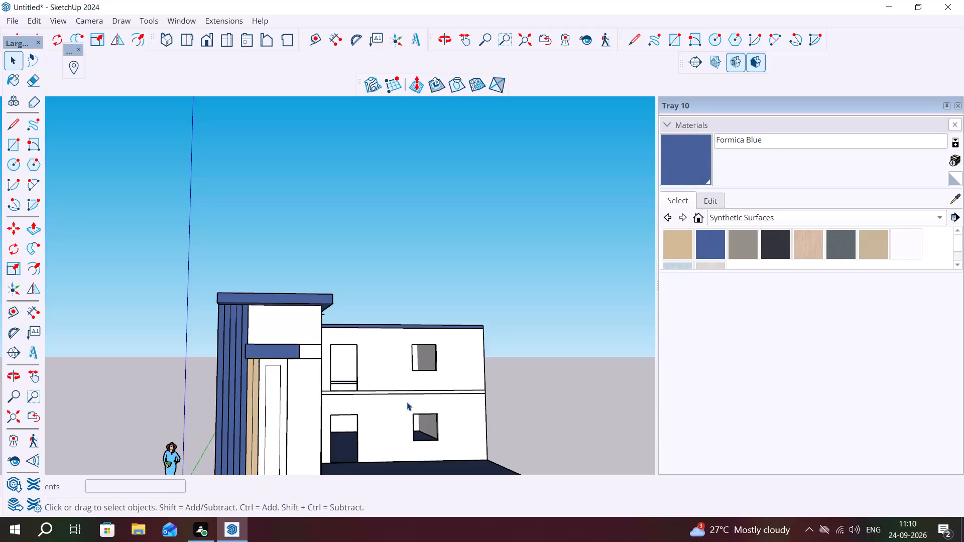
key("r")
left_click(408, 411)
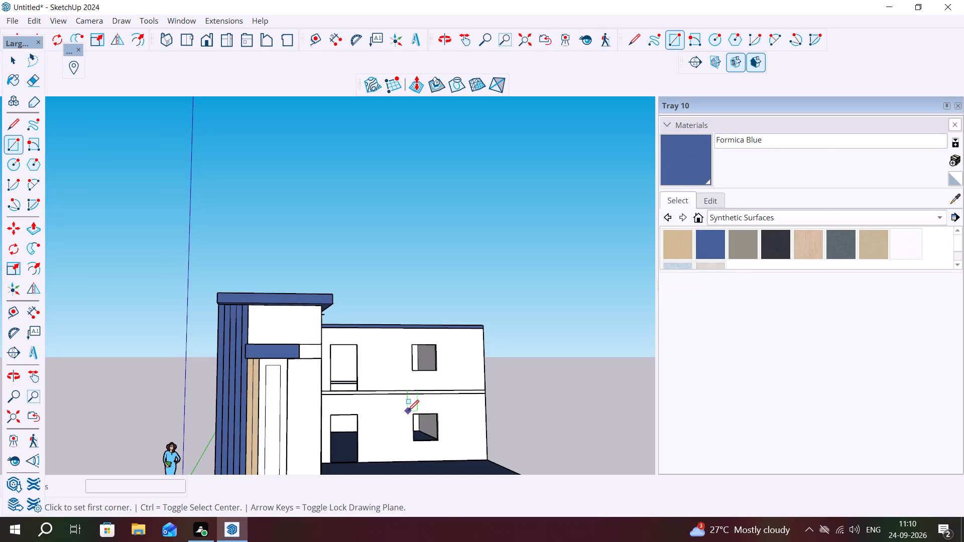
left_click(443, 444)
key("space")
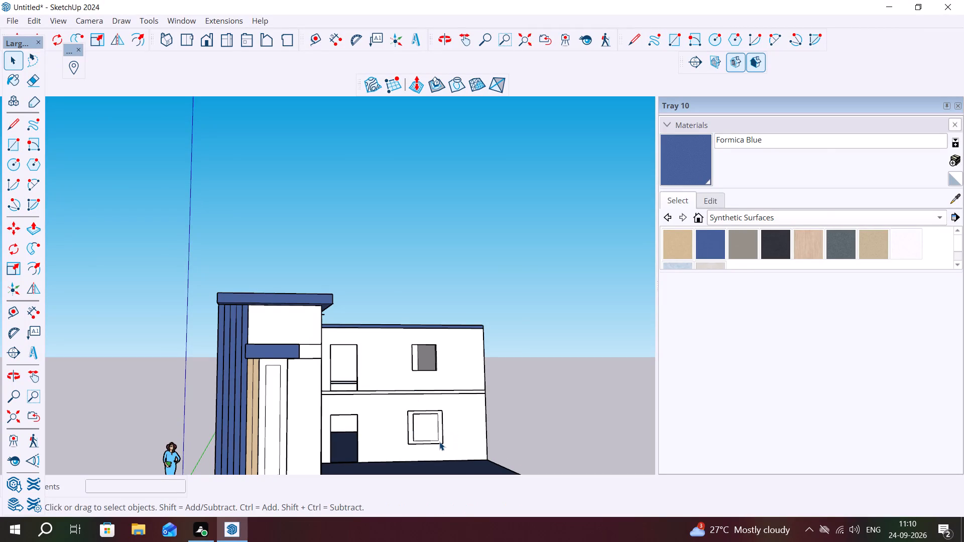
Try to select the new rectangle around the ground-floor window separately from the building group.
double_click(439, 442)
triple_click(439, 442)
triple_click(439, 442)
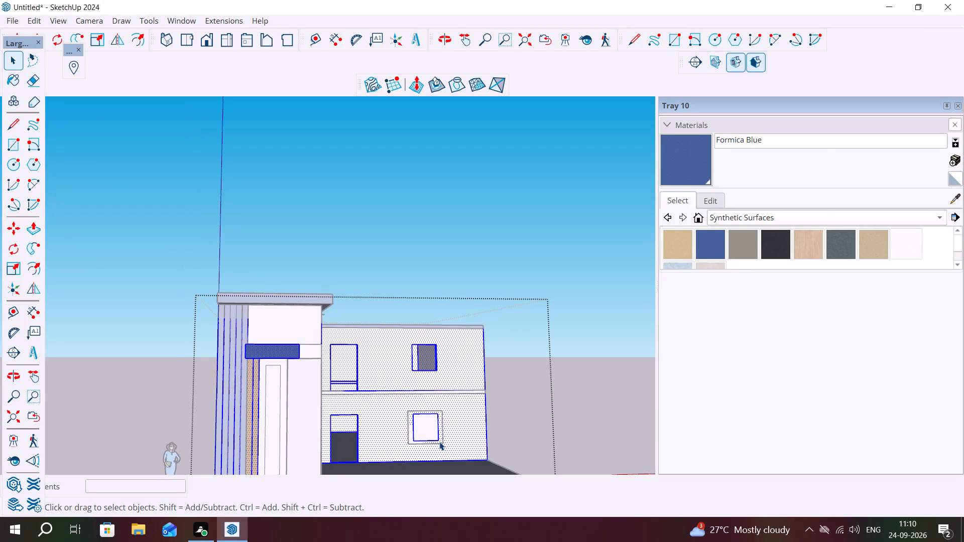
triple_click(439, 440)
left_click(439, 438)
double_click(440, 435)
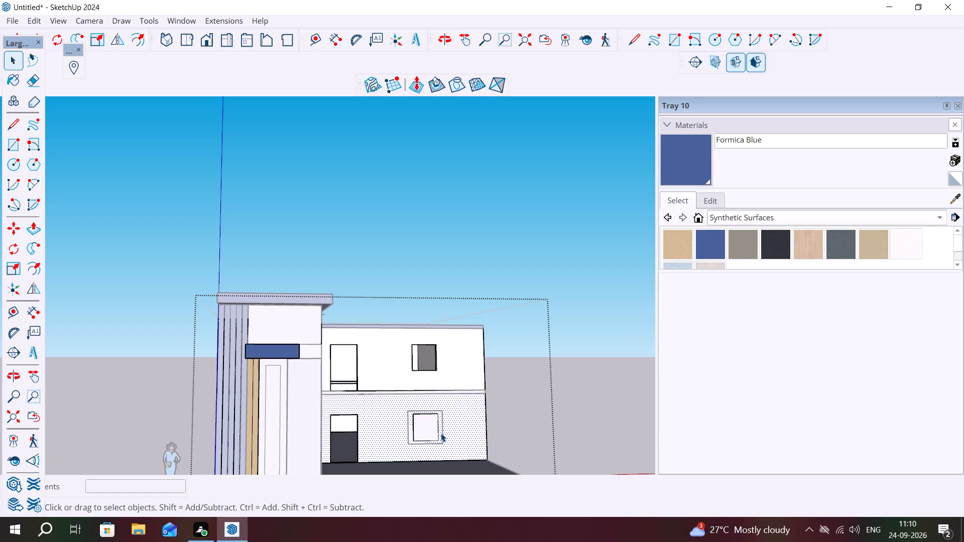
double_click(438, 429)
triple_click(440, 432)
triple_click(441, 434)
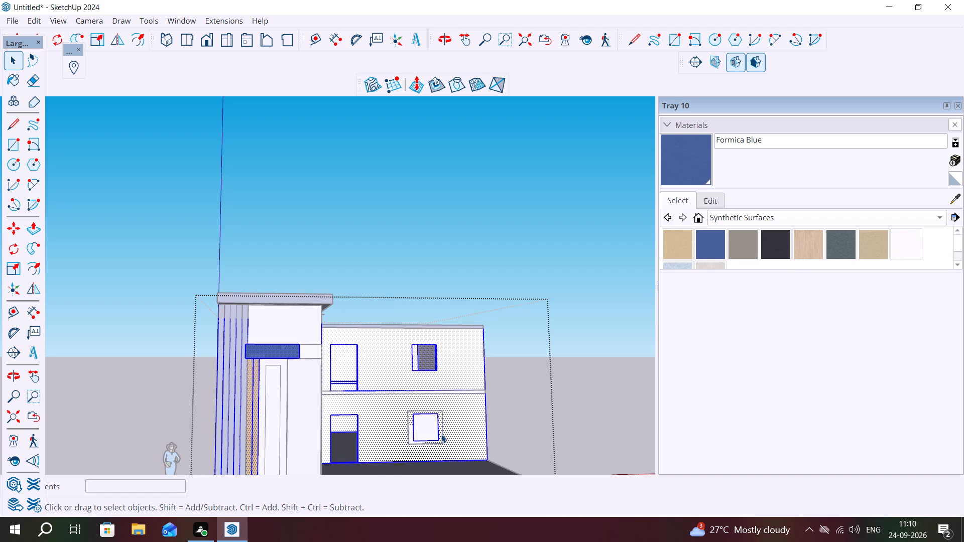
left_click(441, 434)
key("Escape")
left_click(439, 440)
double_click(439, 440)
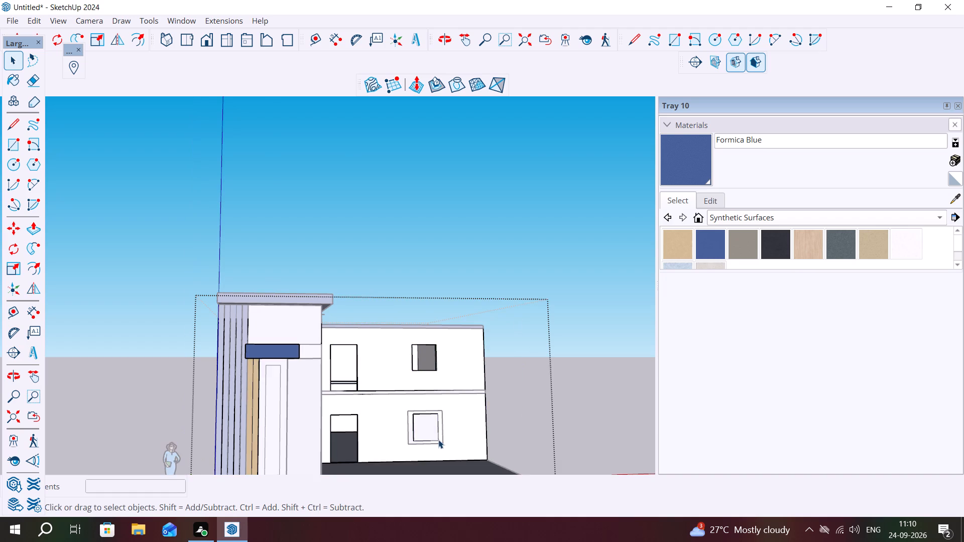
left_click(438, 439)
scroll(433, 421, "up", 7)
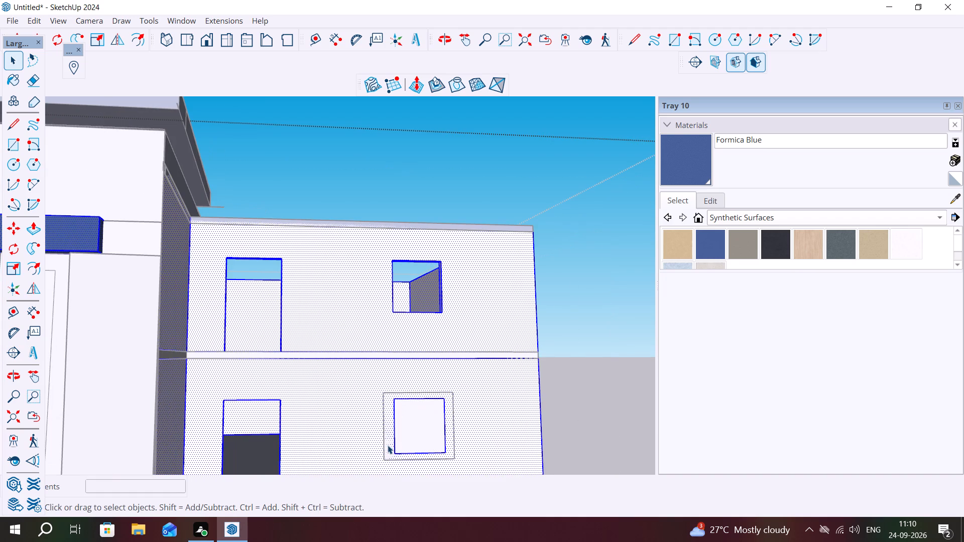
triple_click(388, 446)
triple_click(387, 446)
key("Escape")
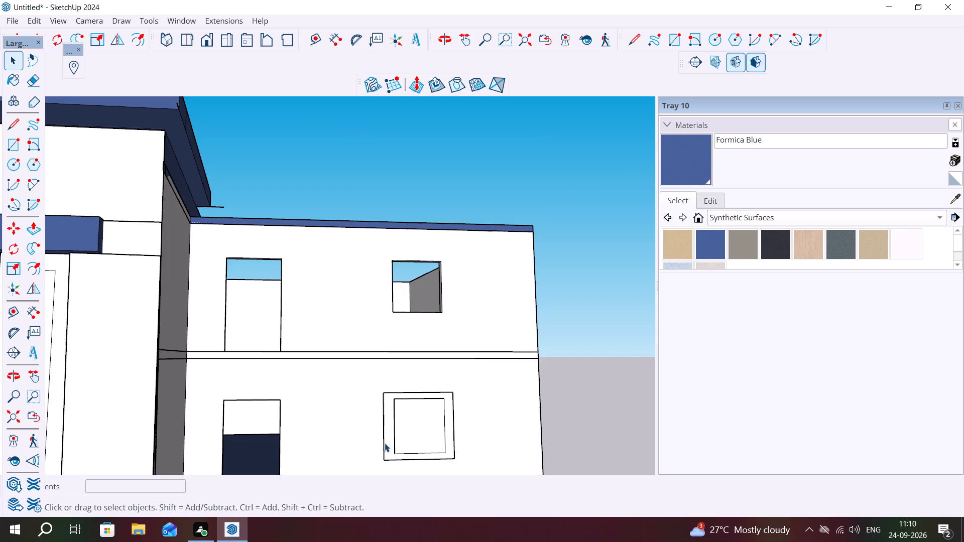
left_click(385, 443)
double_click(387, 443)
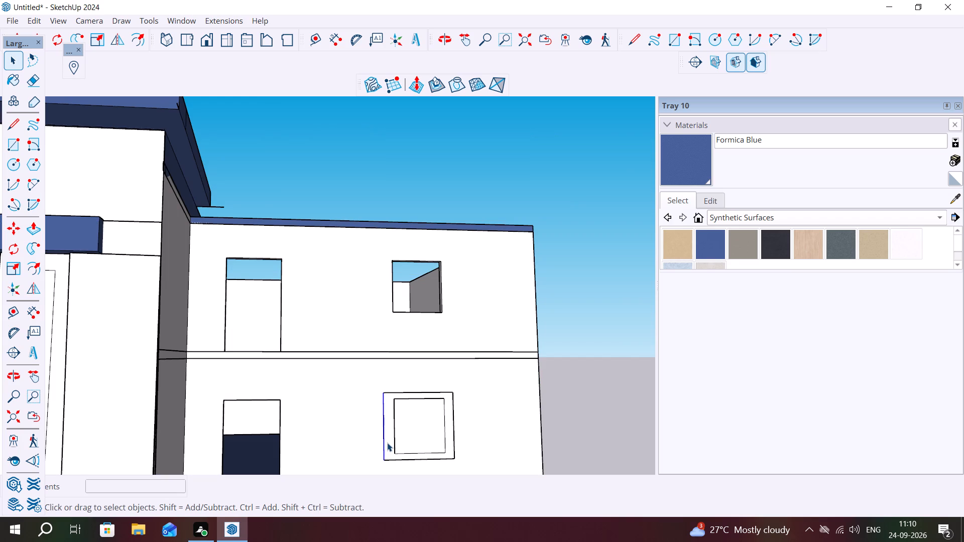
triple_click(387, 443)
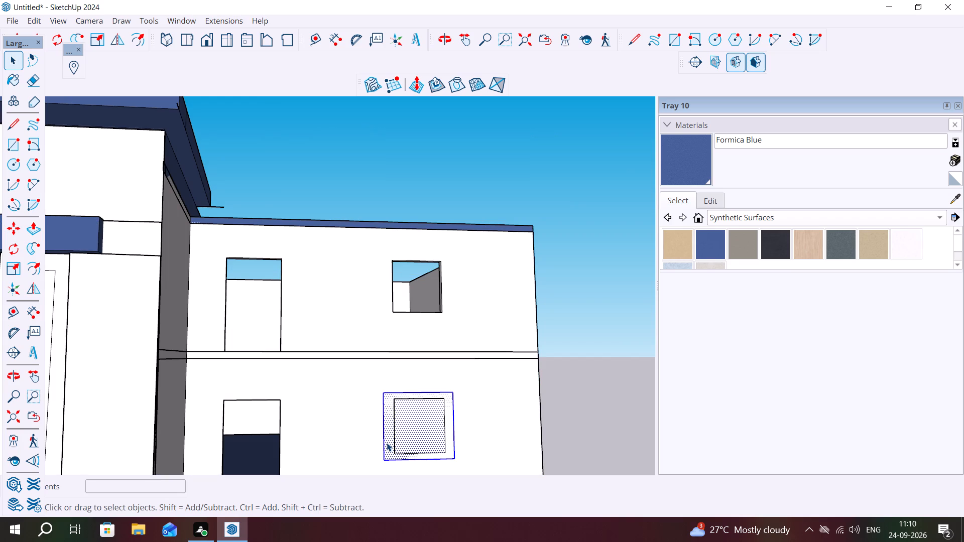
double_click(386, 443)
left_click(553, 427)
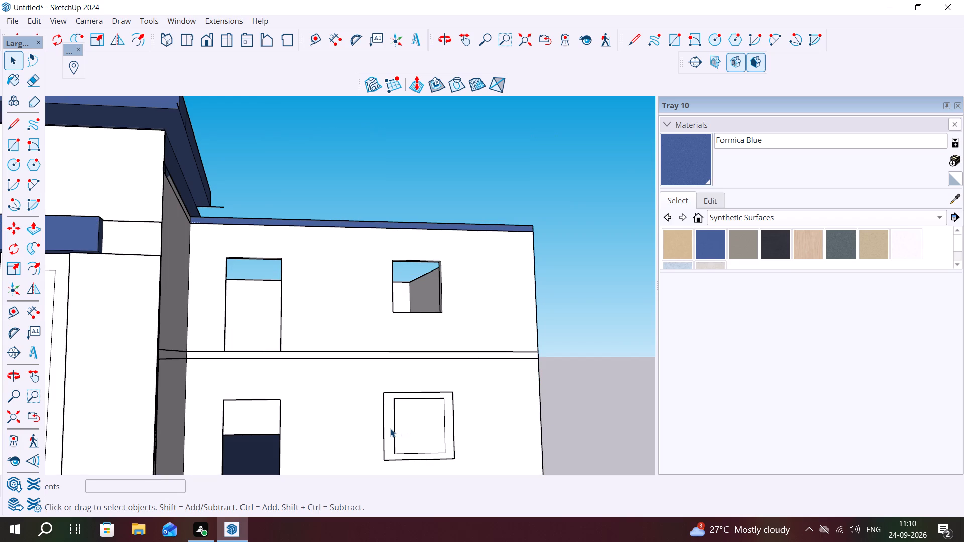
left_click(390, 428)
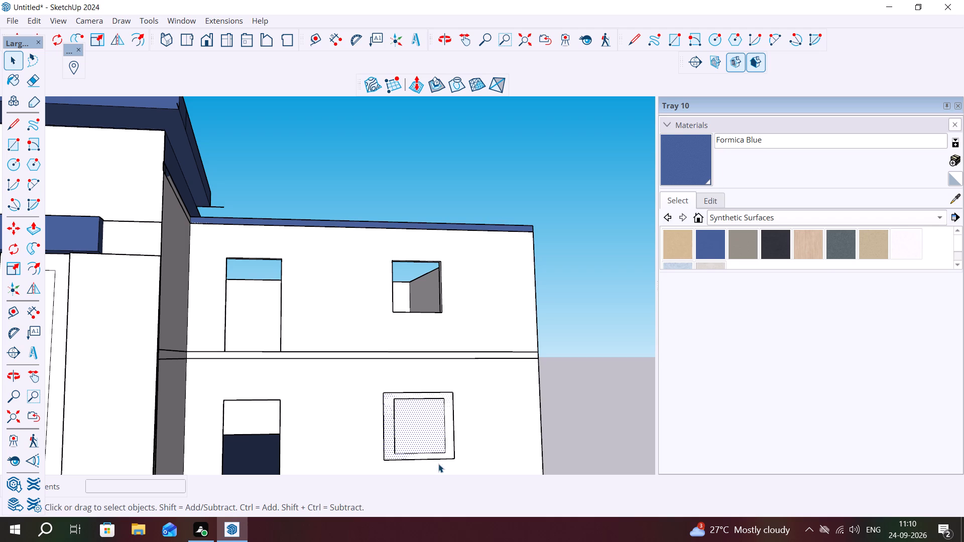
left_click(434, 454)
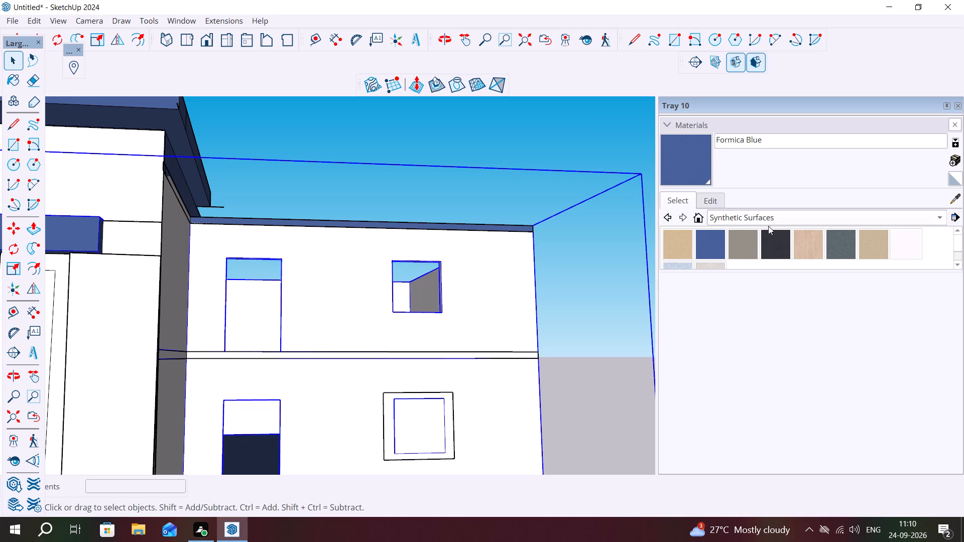
Switch the material library from Synthetic Surfaces to the Glass and Mirrors collection.
left_click(777, 213)
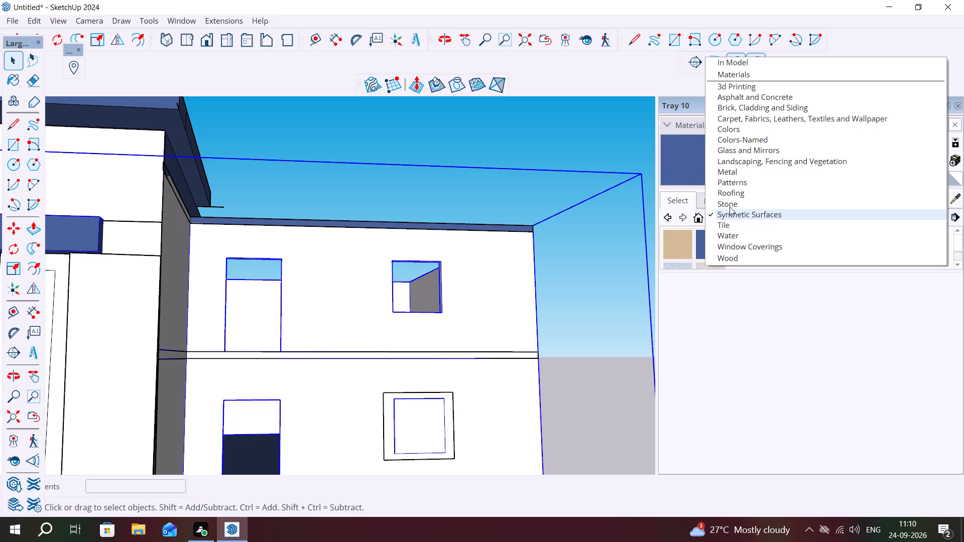
key("Escape")
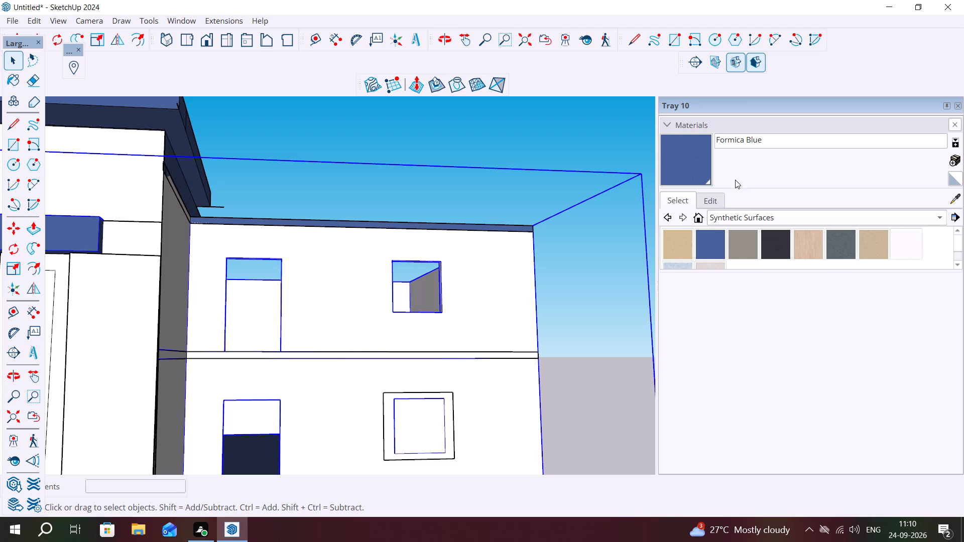
key("Escape")
key("Escape")
right_click(569, 269)
key("Escape")
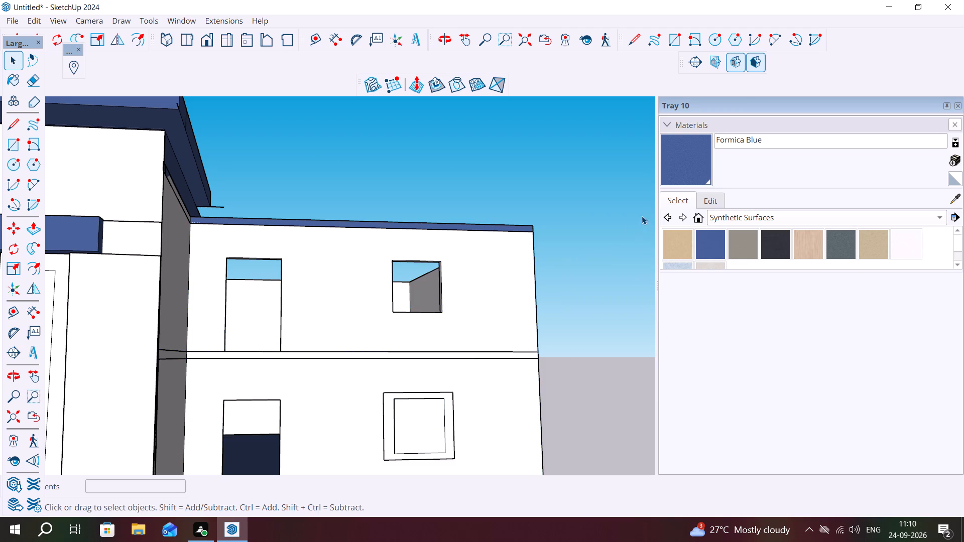
scroll(736, 233, "down", 4)
scroll(736, 238, "up", 7)
left_click(757, 220)
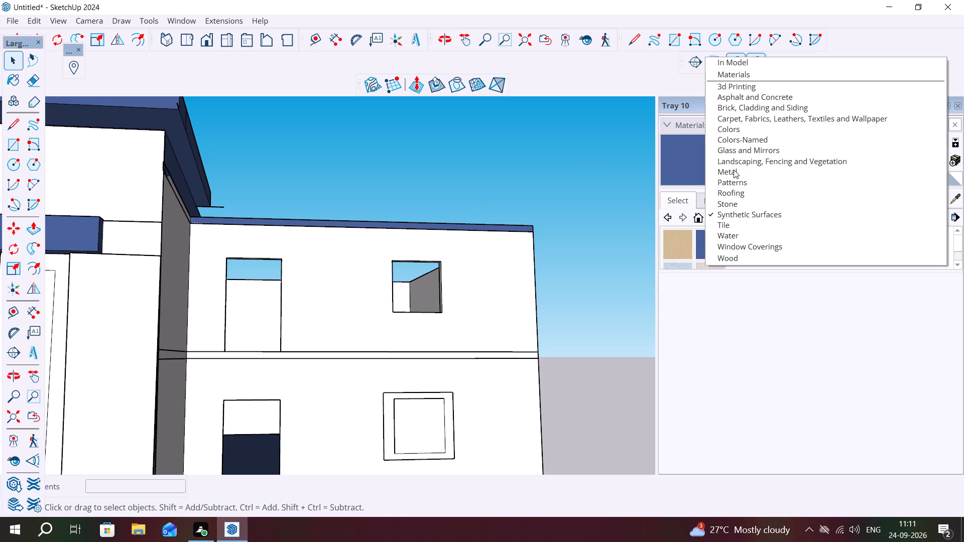
left_click(730, 148)
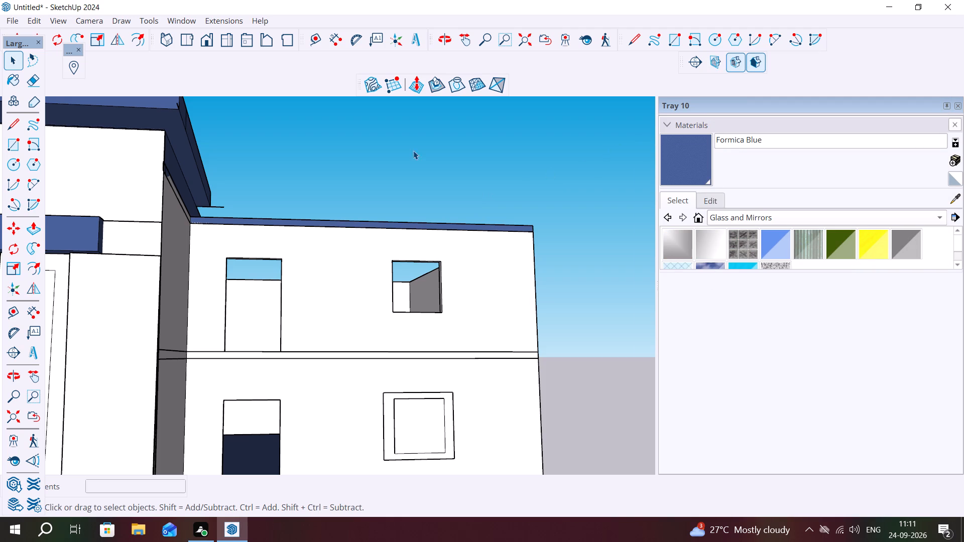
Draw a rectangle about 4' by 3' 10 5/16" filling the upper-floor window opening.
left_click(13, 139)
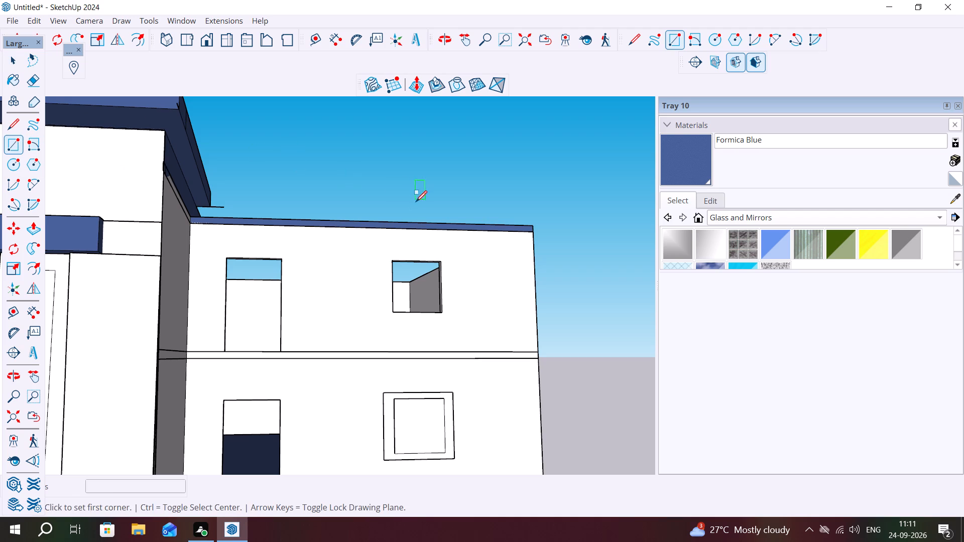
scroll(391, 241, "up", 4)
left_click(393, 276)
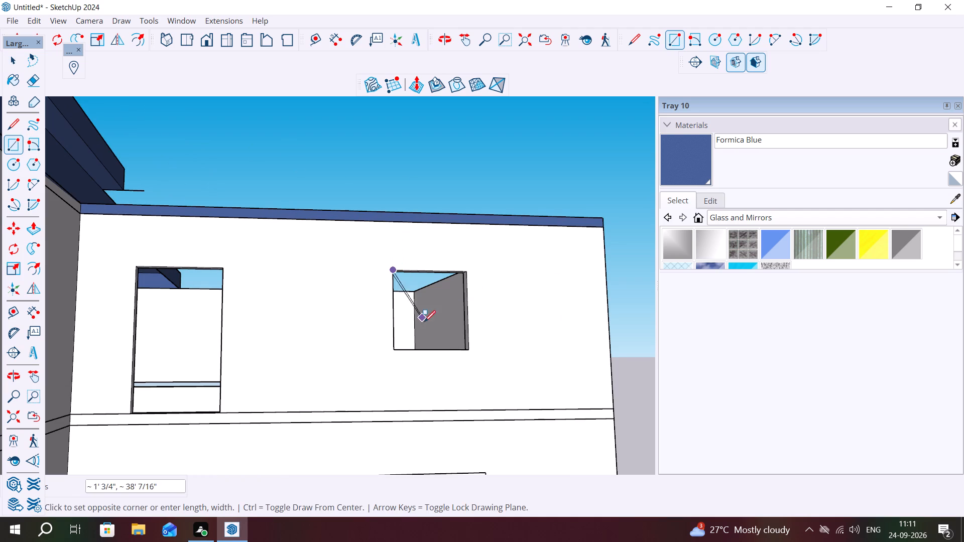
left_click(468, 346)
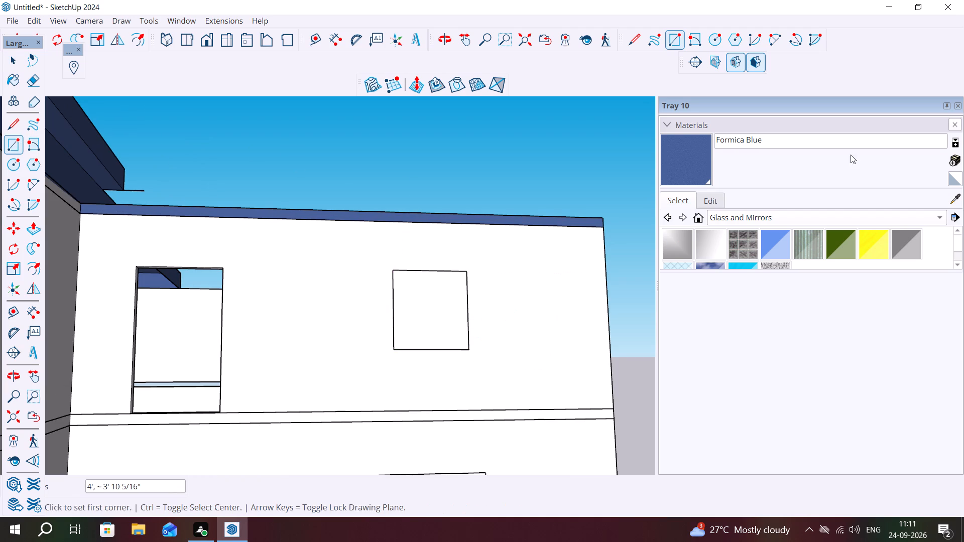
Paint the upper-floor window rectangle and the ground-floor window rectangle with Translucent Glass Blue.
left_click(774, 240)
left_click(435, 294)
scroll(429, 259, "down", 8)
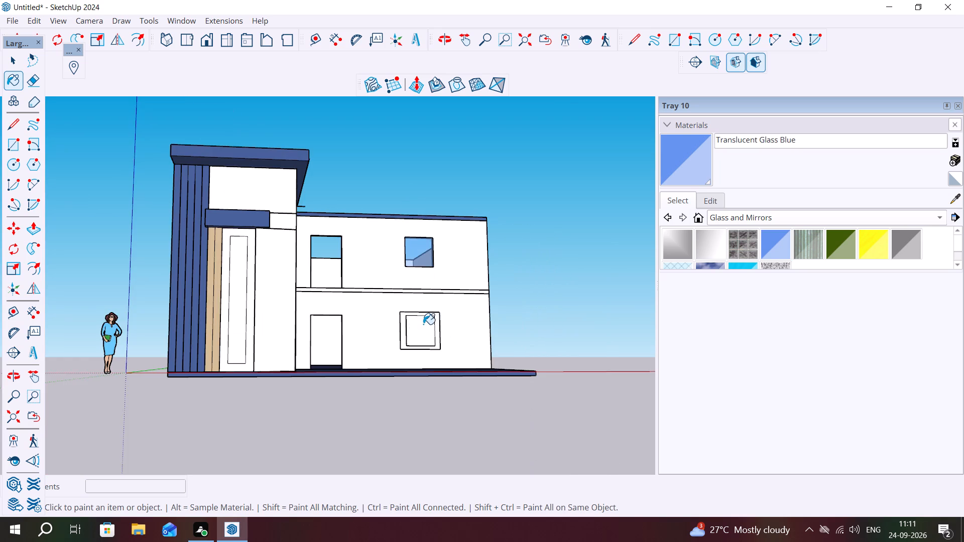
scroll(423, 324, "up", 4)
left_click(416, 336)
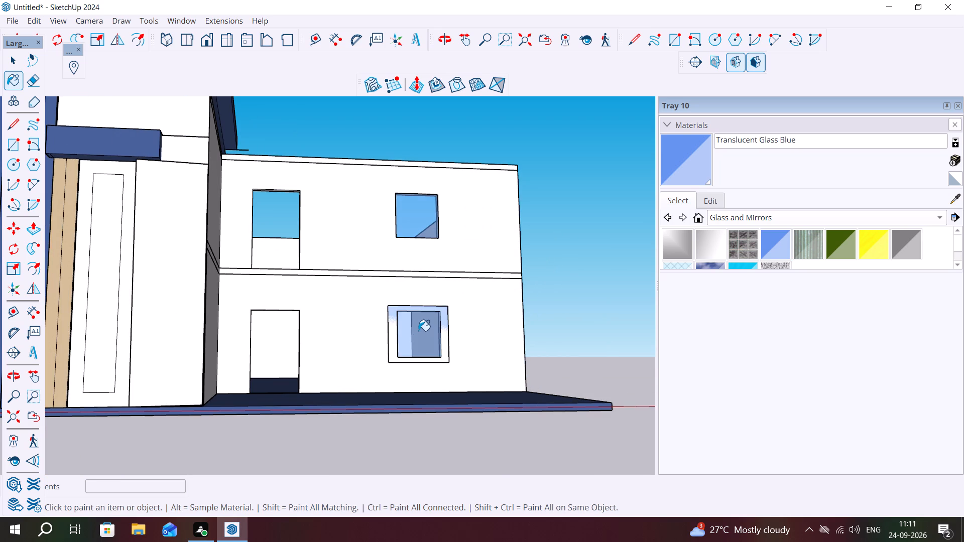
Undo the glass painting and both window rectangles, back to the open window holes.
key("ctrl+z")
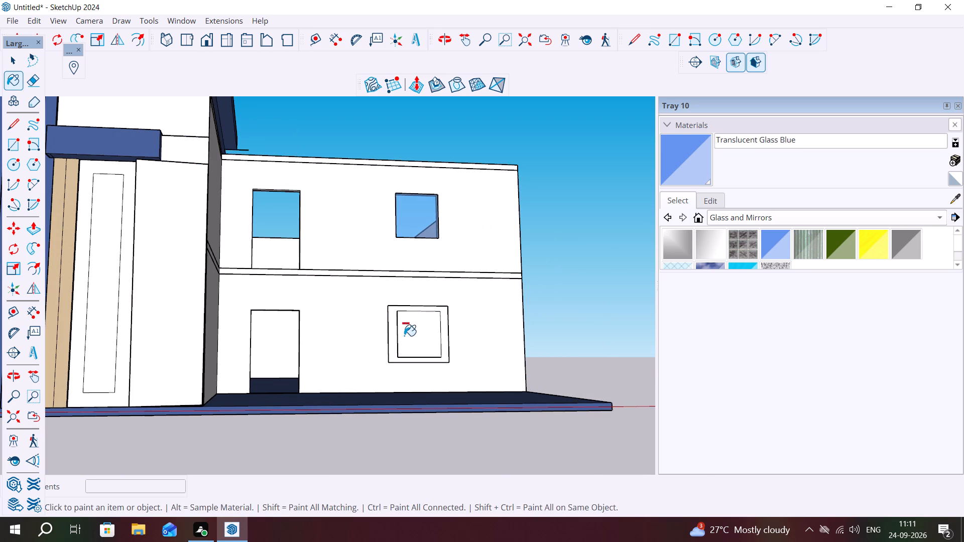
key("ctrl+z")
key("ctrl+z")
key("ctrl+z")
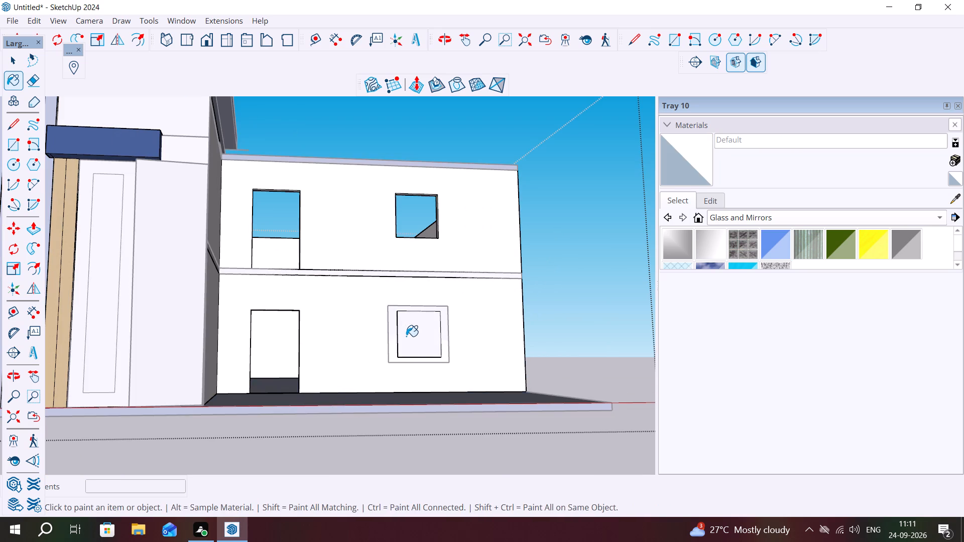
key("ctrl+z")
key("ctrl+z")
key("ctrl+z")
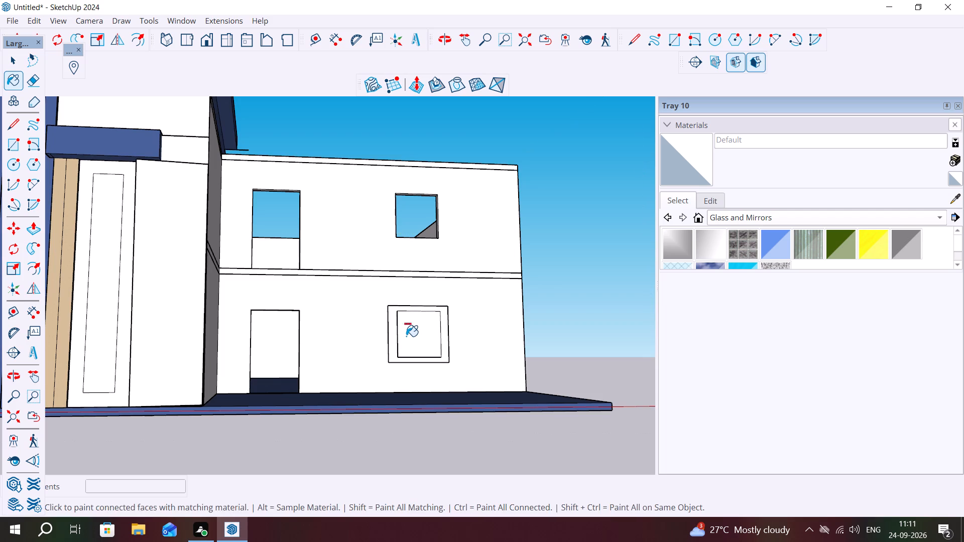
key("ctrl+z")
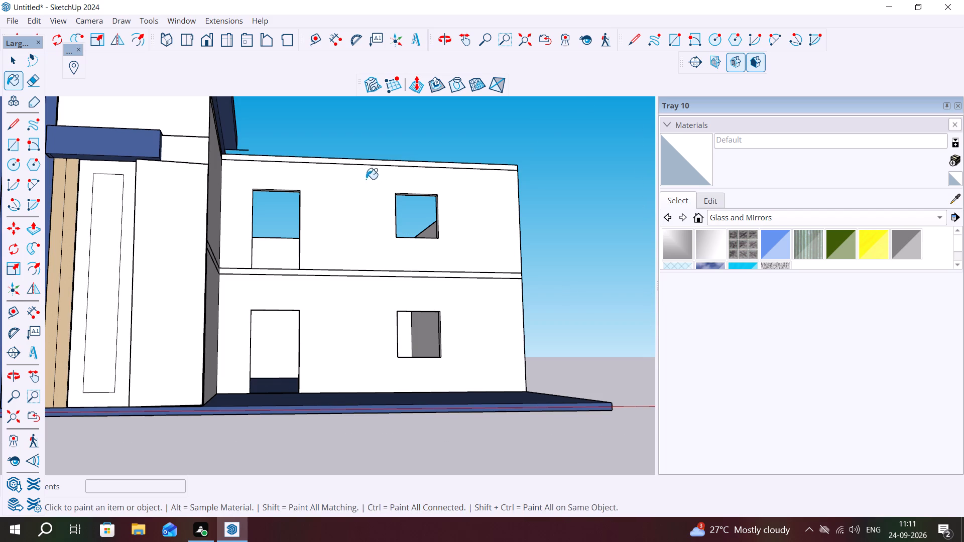
Draw rectangles exactly filling the ground-floor and upper-floor window openings, the ground-floor one about 3' 10 5/16" by 4'.
left_click(9, 144)
left_click(399, 310)
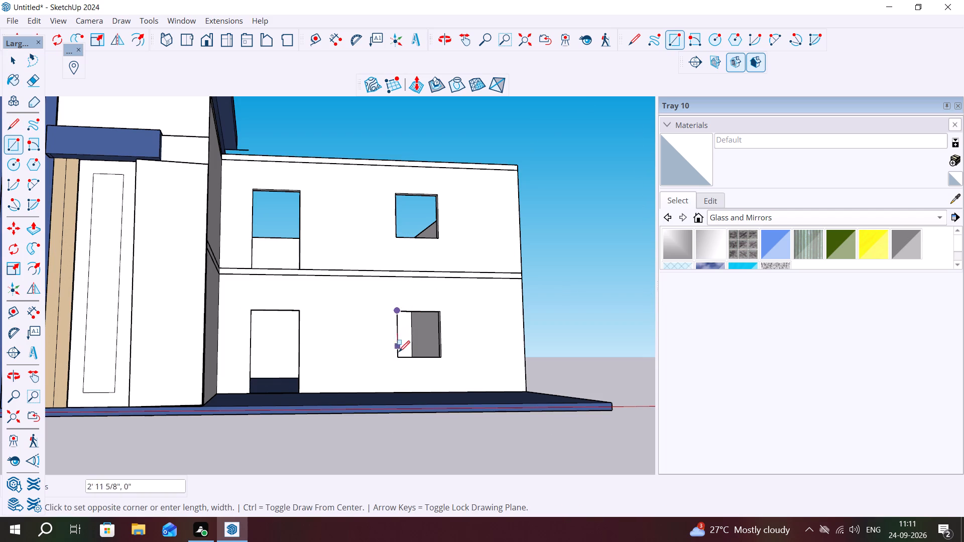
left_click(442, 357)
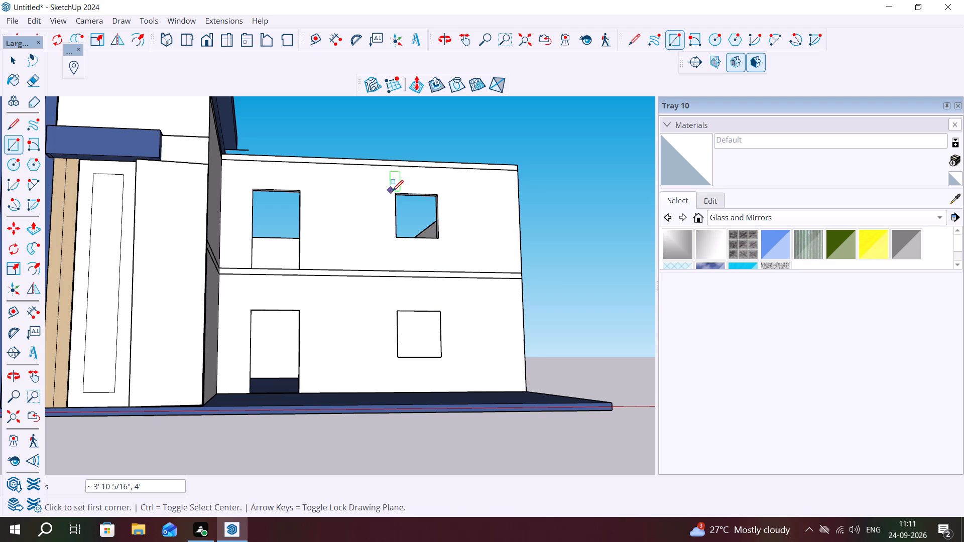
left_click(396, 195)
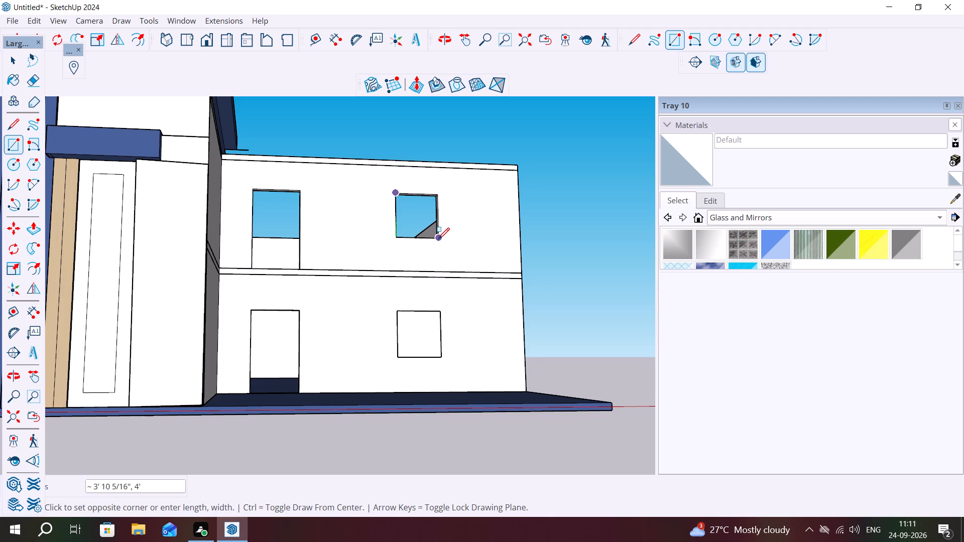
left_click(439, 239)
Paint the upper-floor and ground-floor window panes with Translucent Glass Blue from Glass and Mirrors.
key("space")
left_click(417, 208)
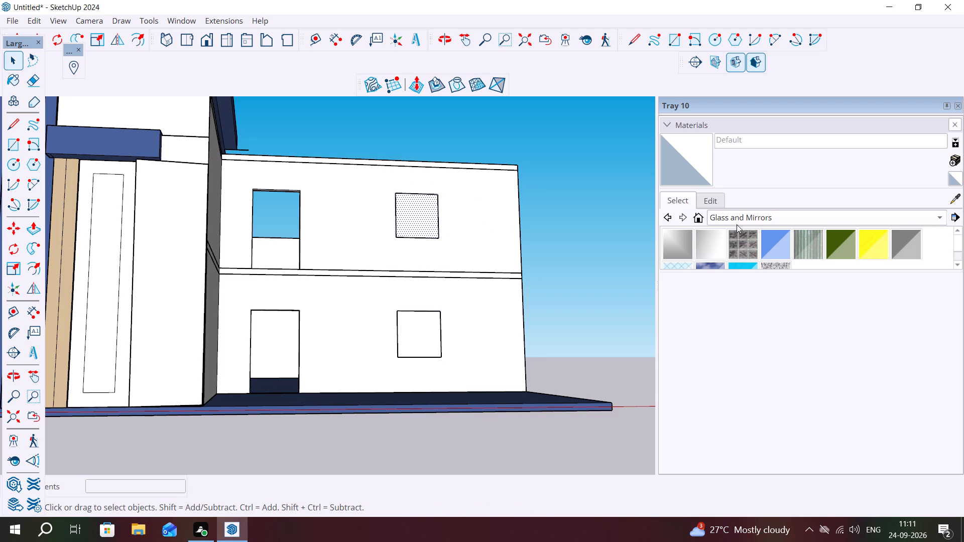
left_click(768, 246)
left_click(426, 217)
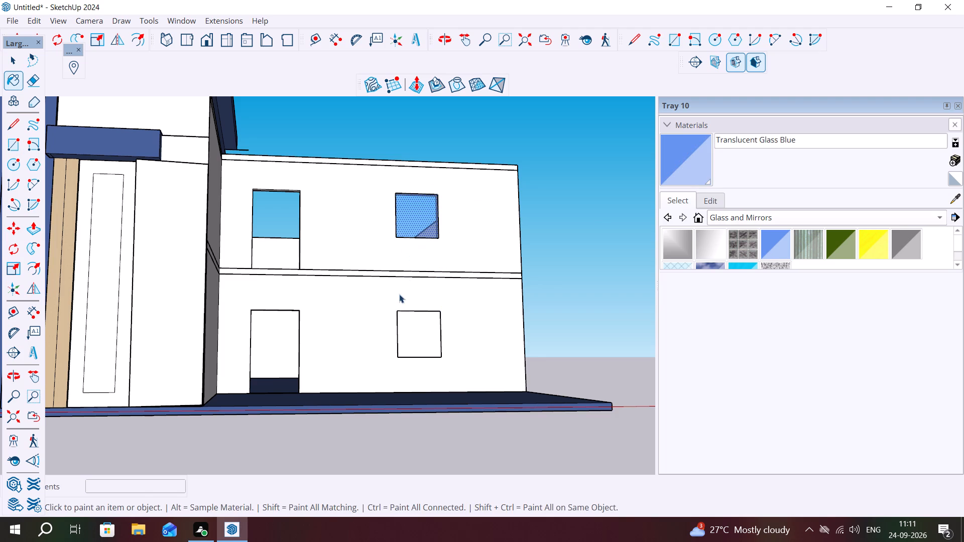
key("space")
left_click(411, 318)
left_click(774, 233)
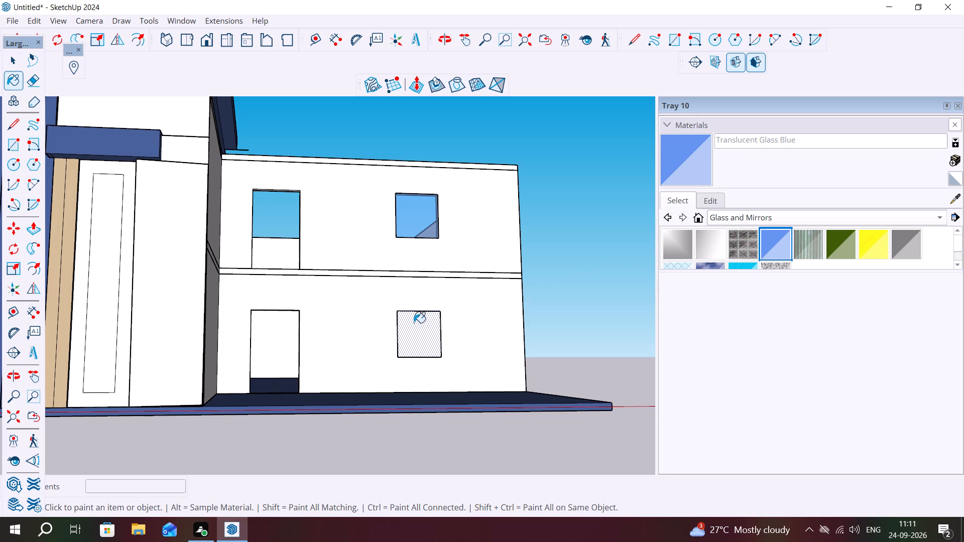
left_click(413, 327)
key("Escape")
Divide the ground-floor glass pane into four with a 4' vertical and a 3' 10 5/16" horizontal line through its midpoints.
middle_click_drag(412, 313, 392, 309)
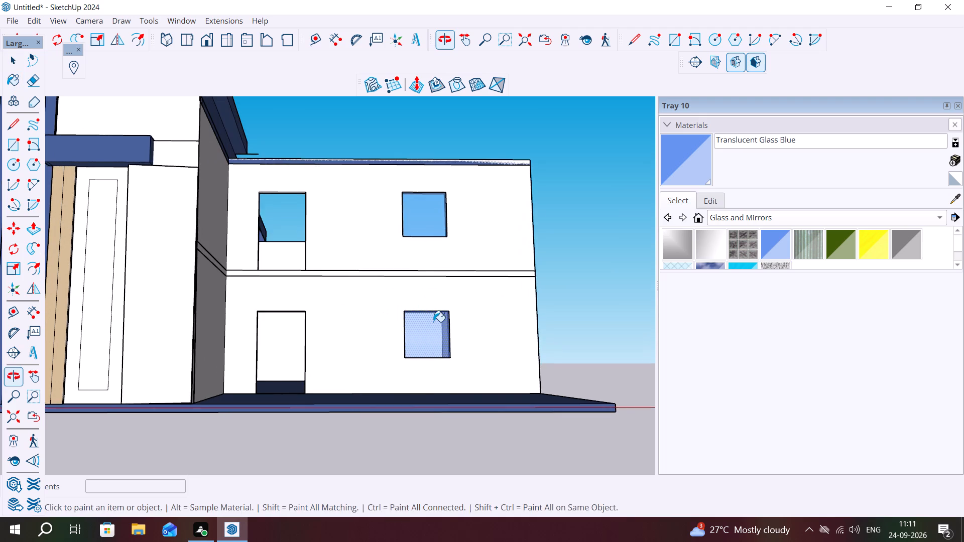
scroll(432, 321, "up", 4)
key("space")
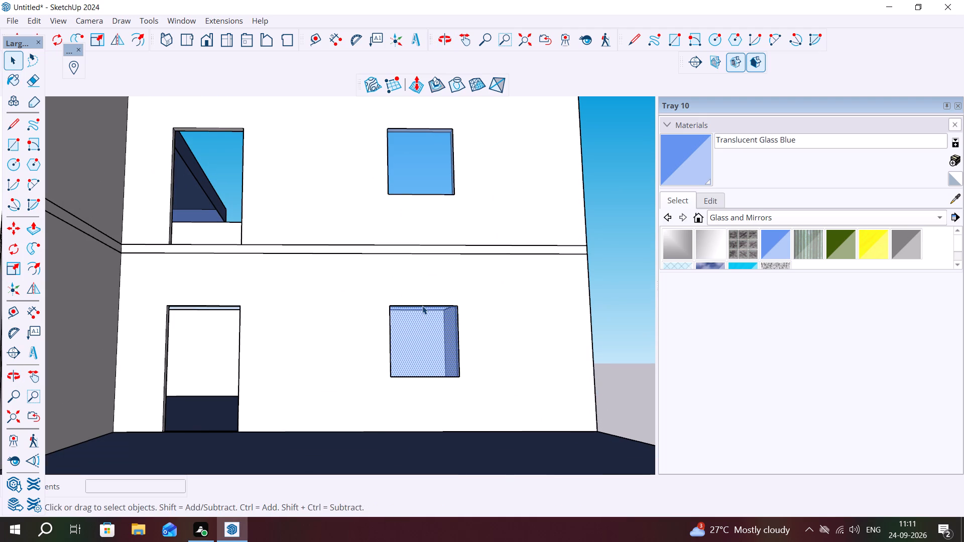
key("l")
scroll(420, 304, "up", 6)
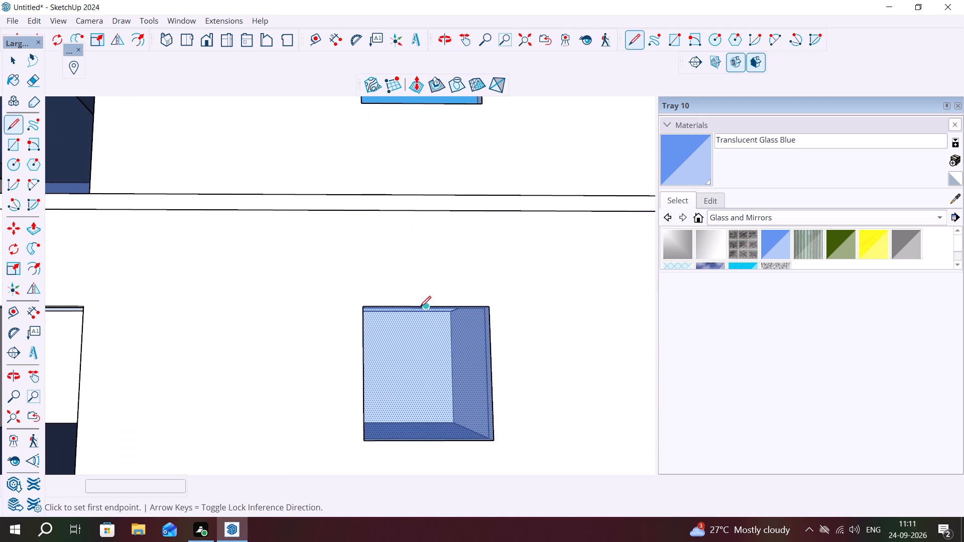
left_click(423, 308)
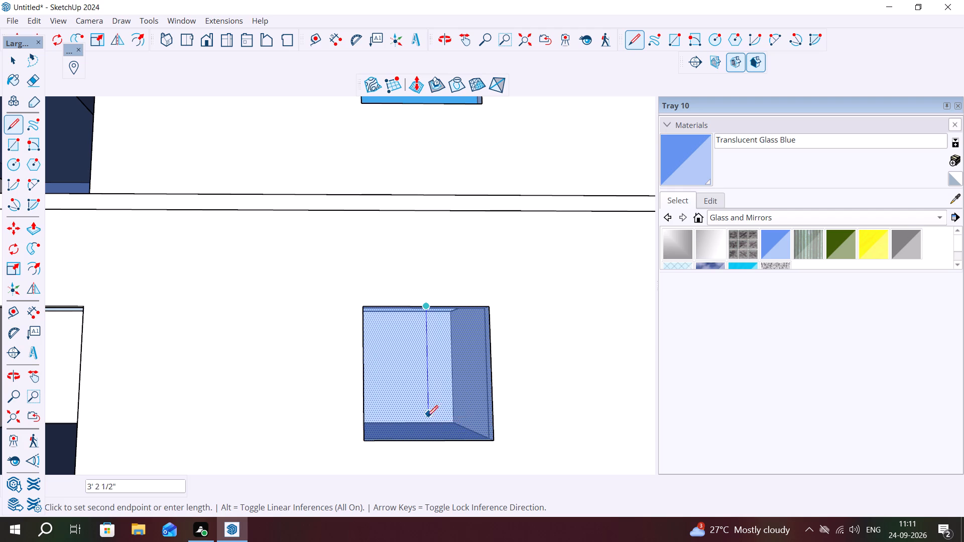
left_click(432, 439)
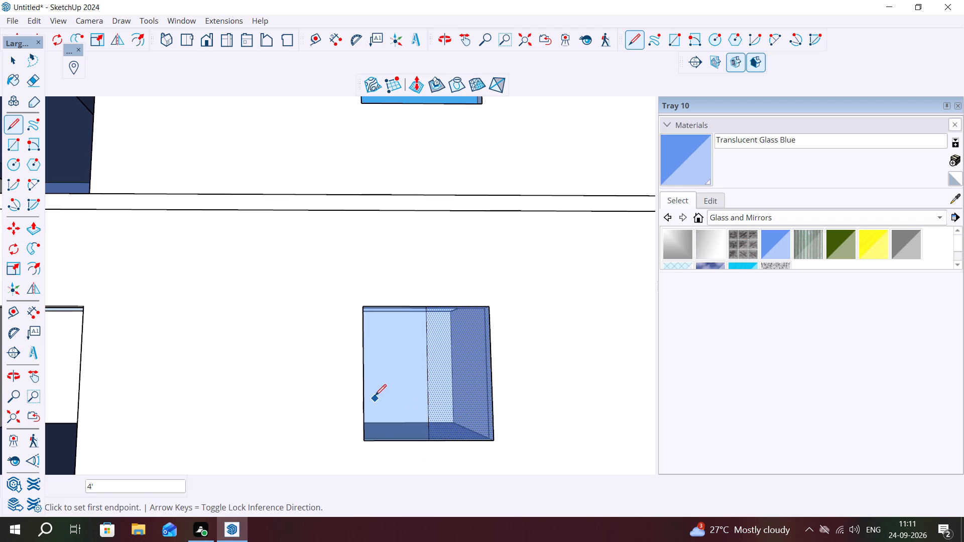
left_click(365, 372)
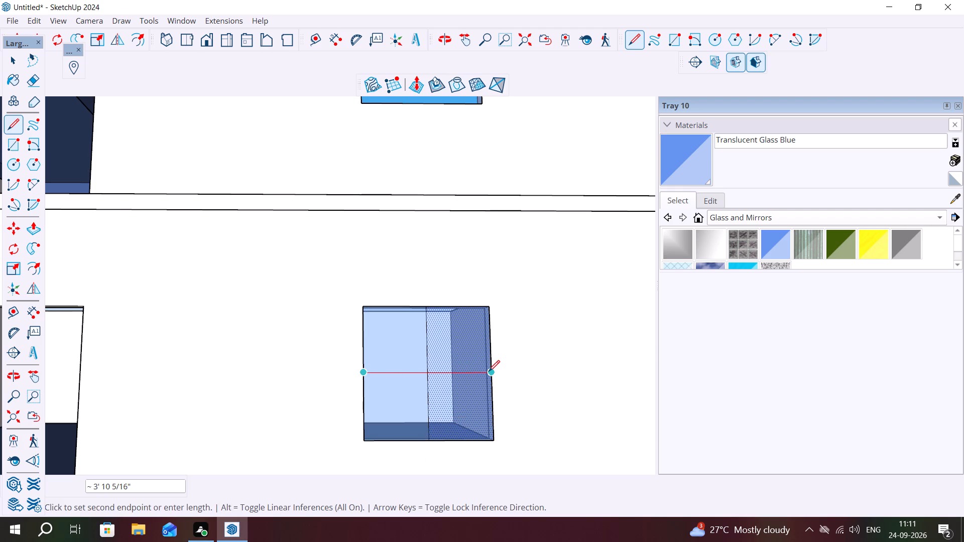
left_click(491, 373)
key("Escape")
key("space")
Divide the upper-floor glass pane into four with horizontal and vertical lines joining its edge midpoints.
scroll(492, 295, "up", 1)
scroll(490, 295, "down", 1)
scroll(490, 293, "up", 1)
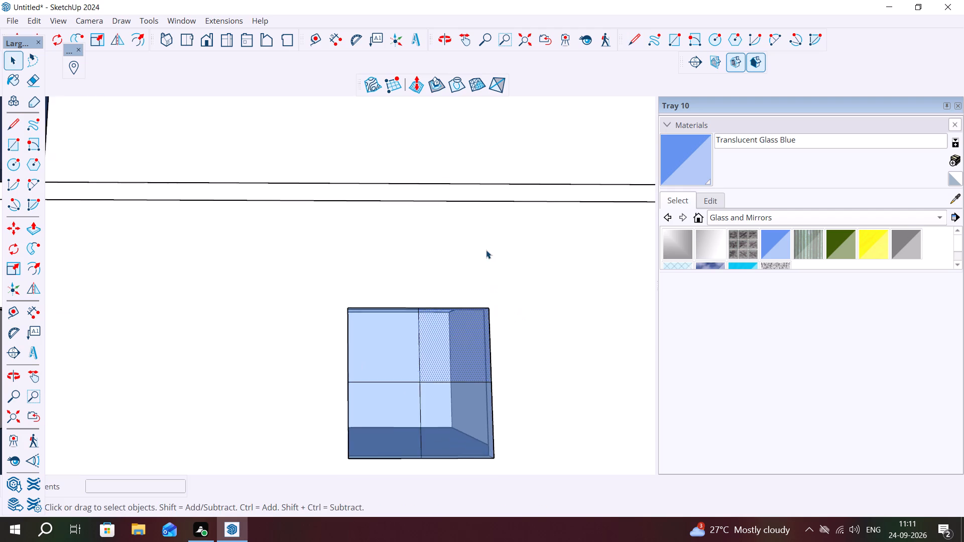
scroll(486, 249, "down", 12)
scroll(431, 149, "up", 8)
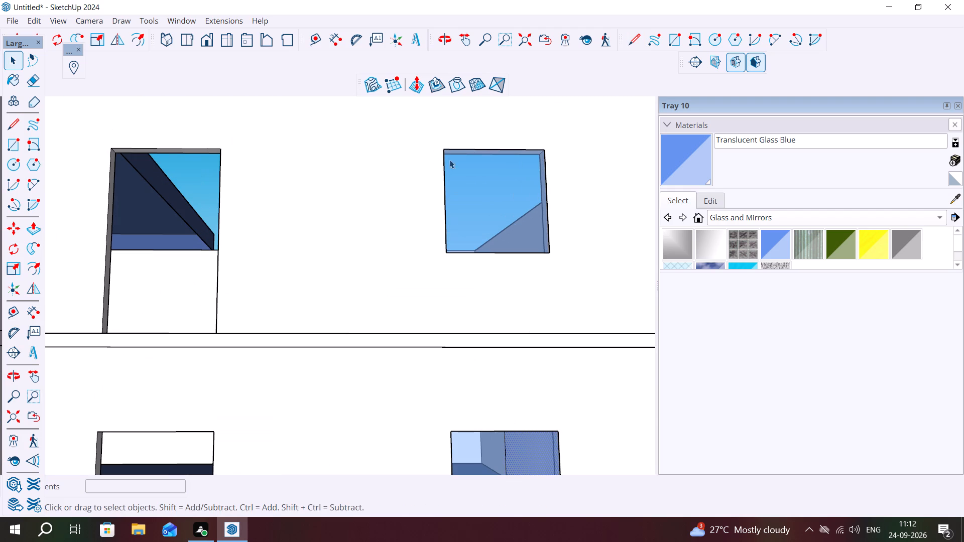
key("space")
key("l")
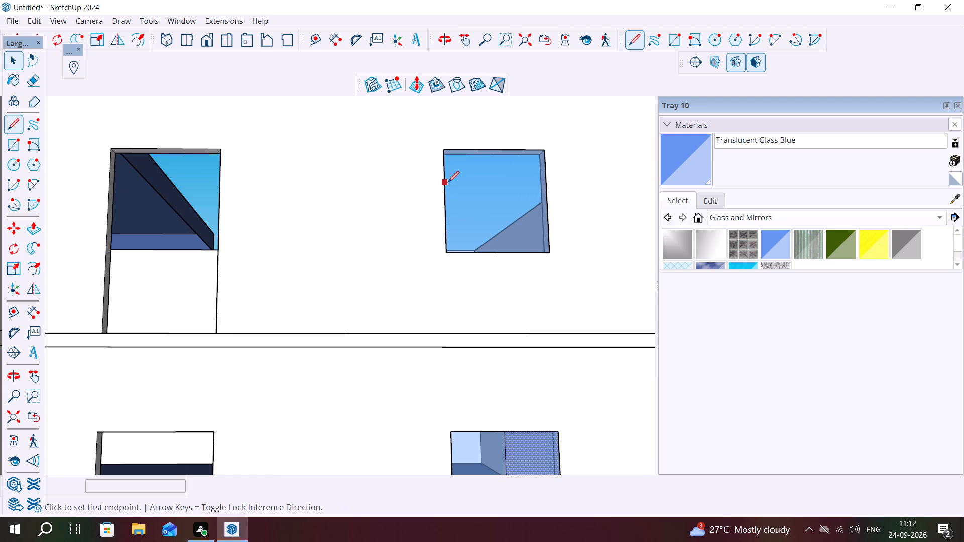
left_click_drag(445, 198, 445, 203)
left_click(548, 202)
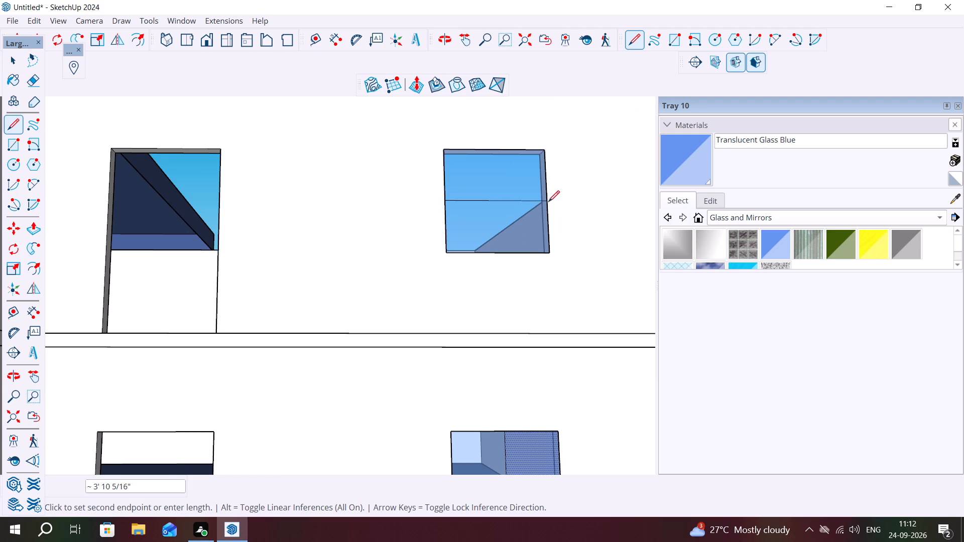
left_click(498, 255)
left_click(499, 148)
key("Escape")
scroll(391, 233, "down", 8)
scroll(442, 231, "down", 3)
key("Escape")
key("space")
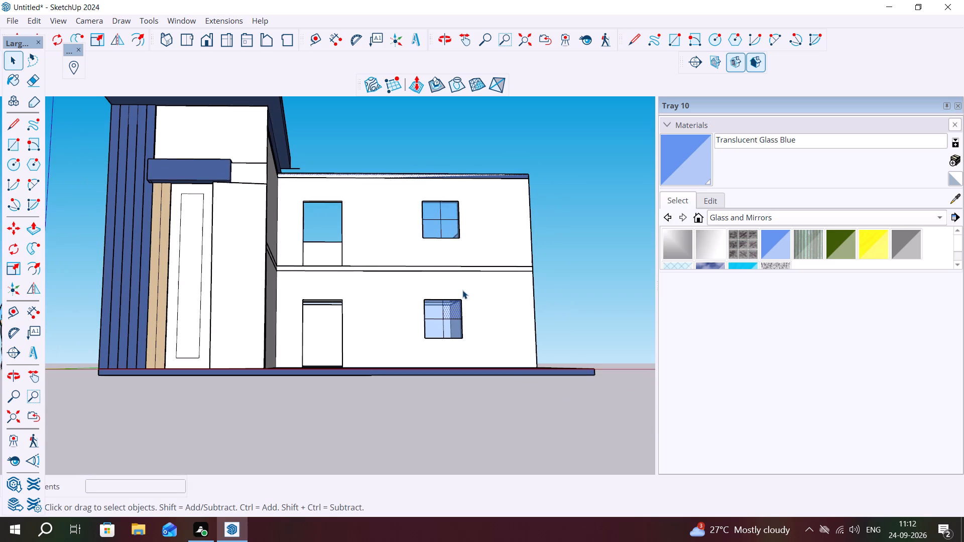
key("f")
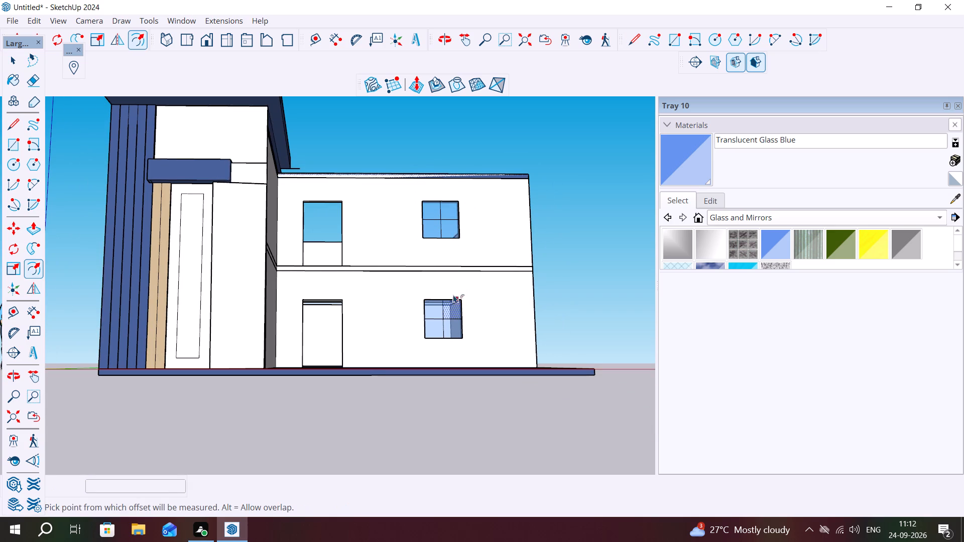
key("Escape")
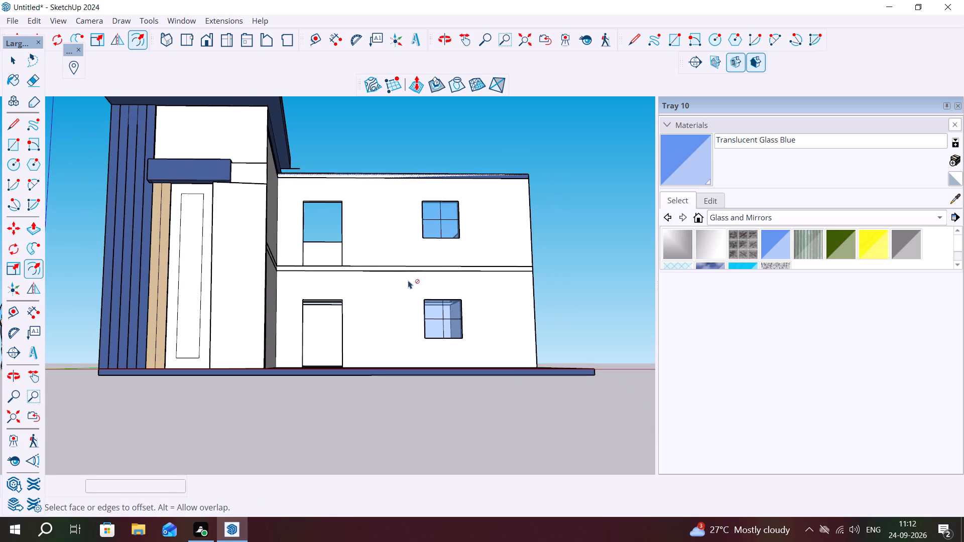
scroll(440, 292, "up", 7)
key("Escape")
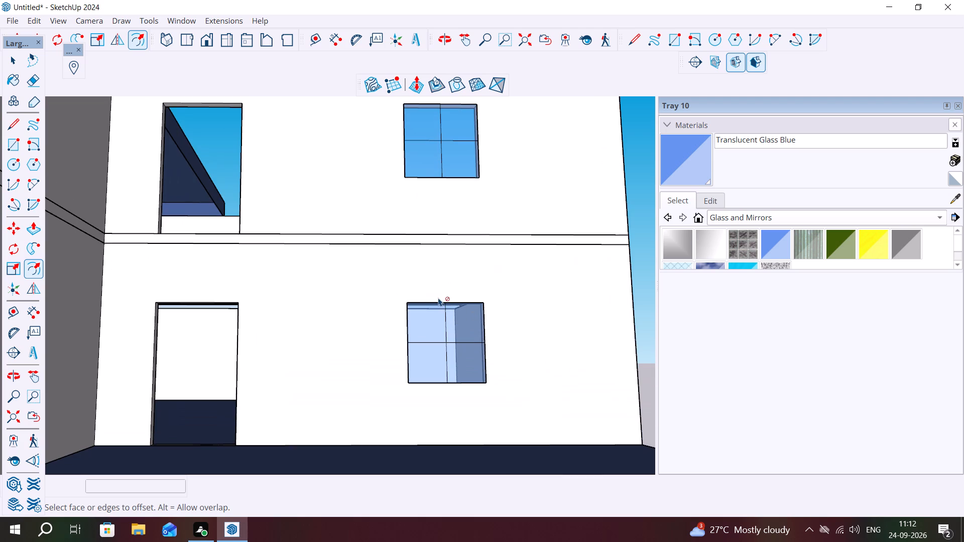
Draw a surrounding rectangle about 5' 9/16" by 5' 2 5/16" on the wall around the ground-floor window.
key("r")
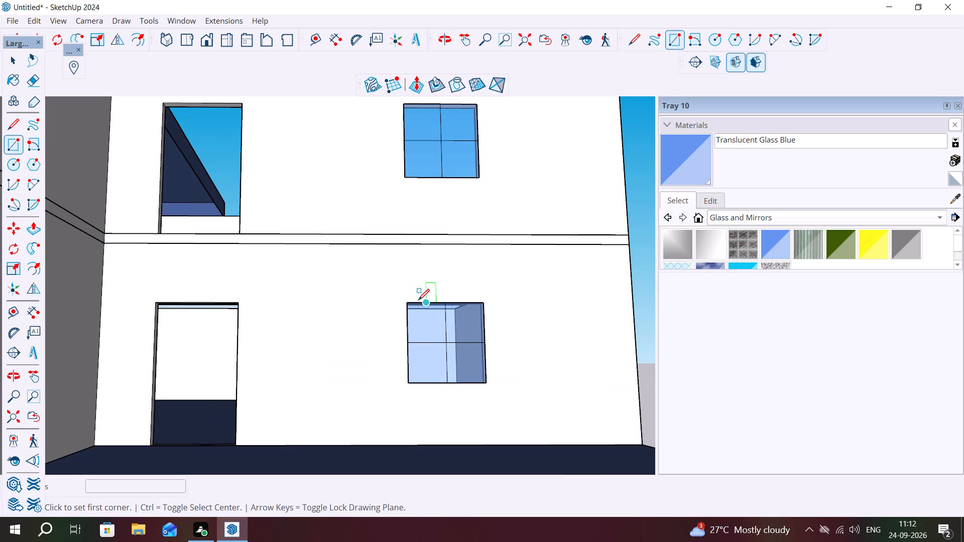
left_click(395, 290)
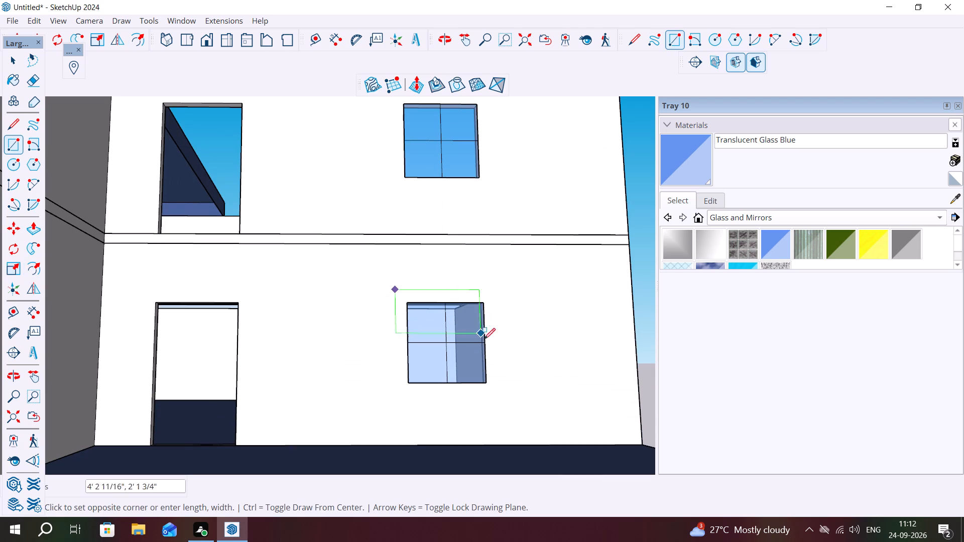
left_click(500, 394)
key("space")
Copy the ground-floor window's surround straight up about 10' 6 1/4" so that it frames the upper-floor window.
left_click(500, 393)
left_click(500, 393)
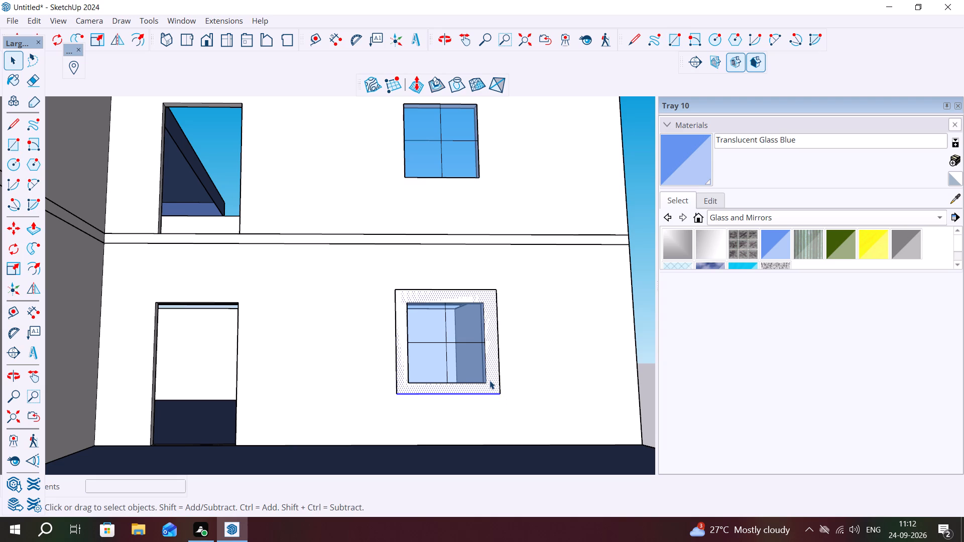
double_click(497, 383)
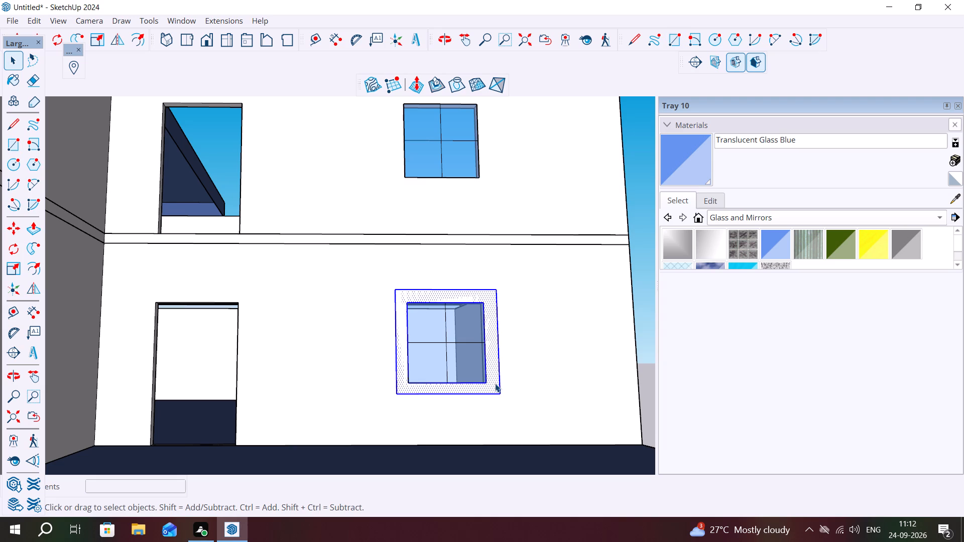
key("m")
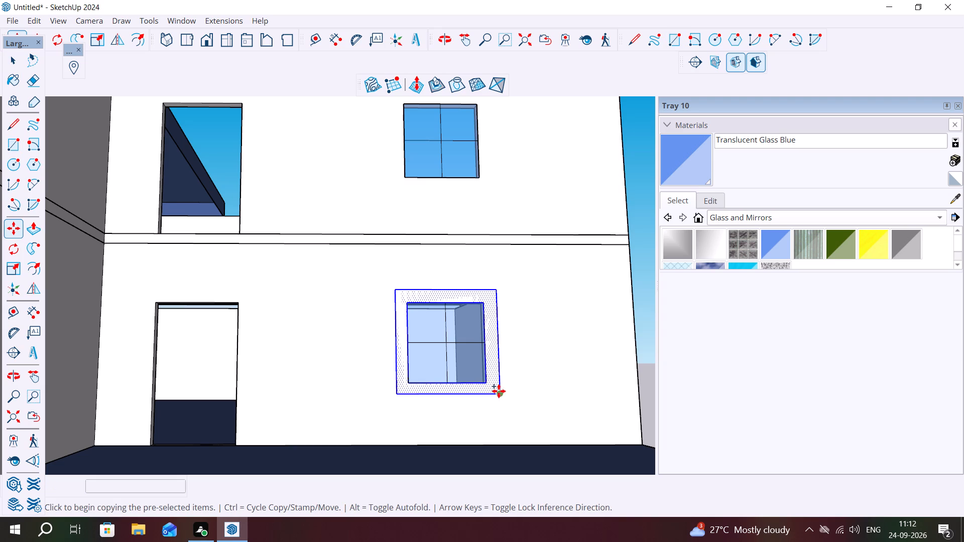
left_click(498, 392)
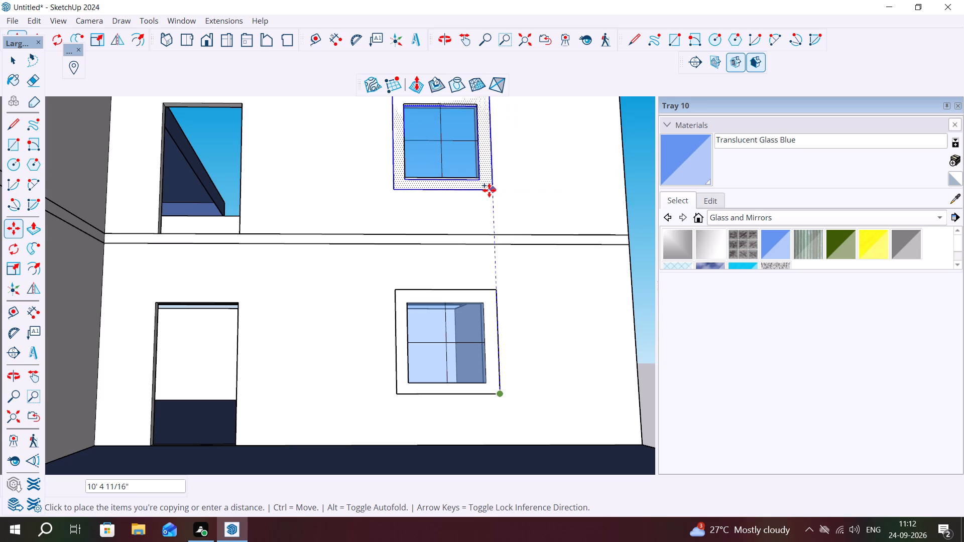
left_click(490, 188)
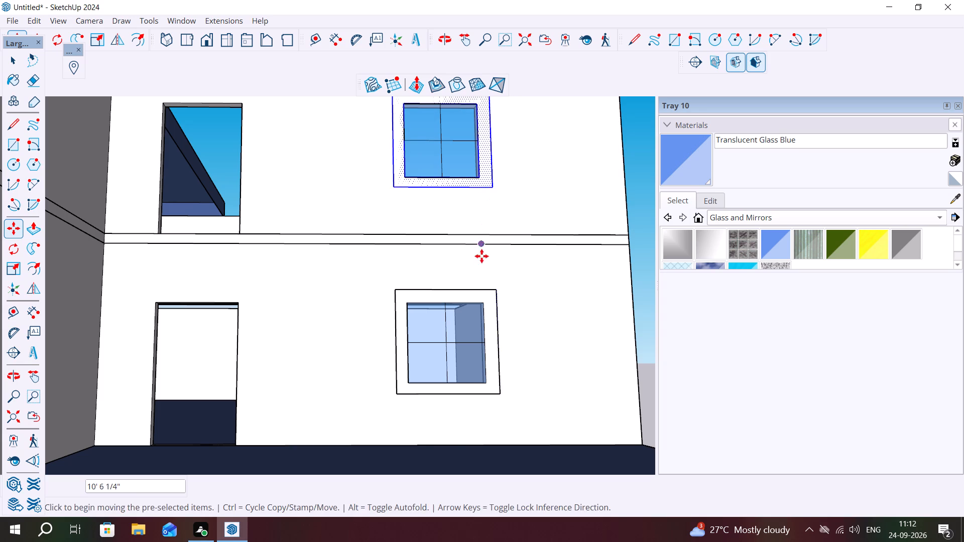
key("space")
Push/Pull the ground-floor window's surround face outward by 9".
left_click(488, 316)
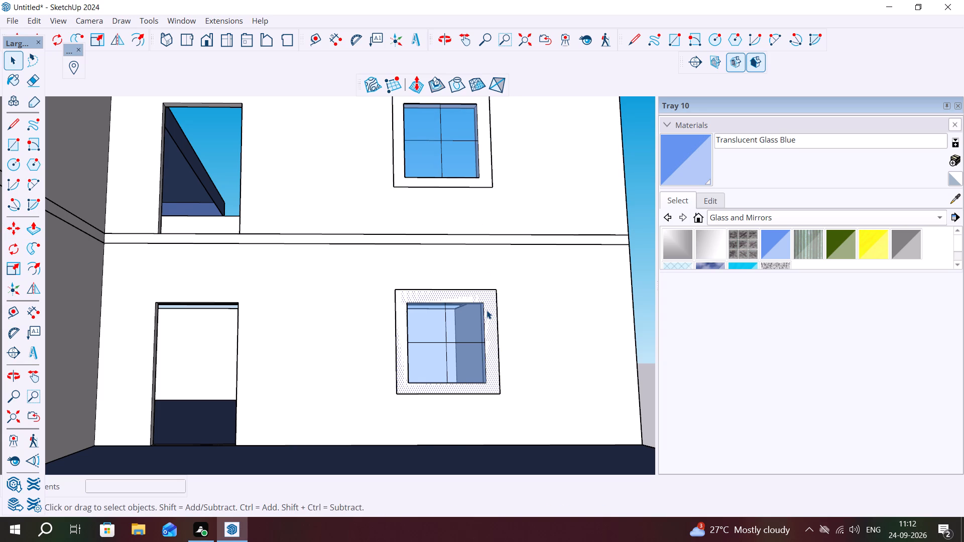
key("p")
left_click(487, 310)
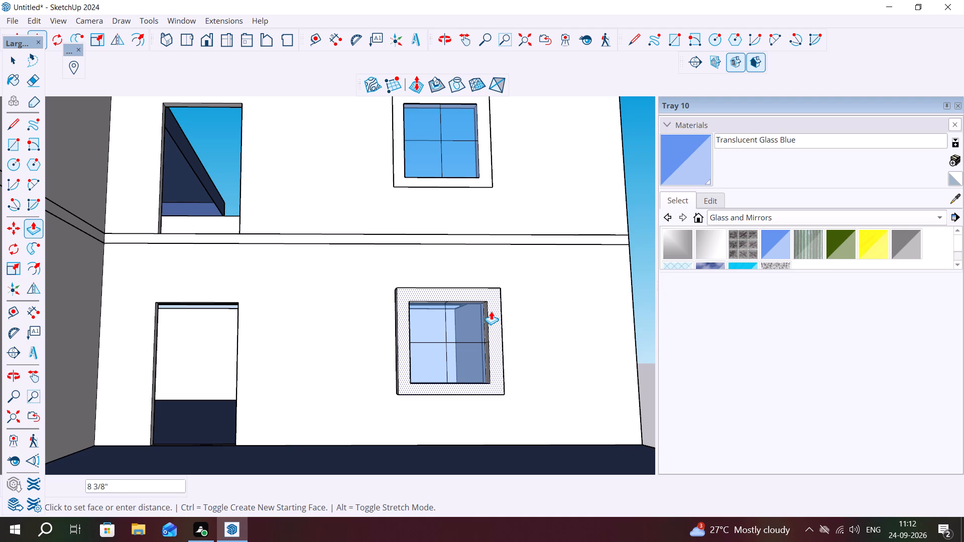
type("9\"")
key("Return")
Push/Pull the upper-floor window's surround outward by the same 9" as the ground-floor one.
middle_click_drag(450, 290, 631, 353)
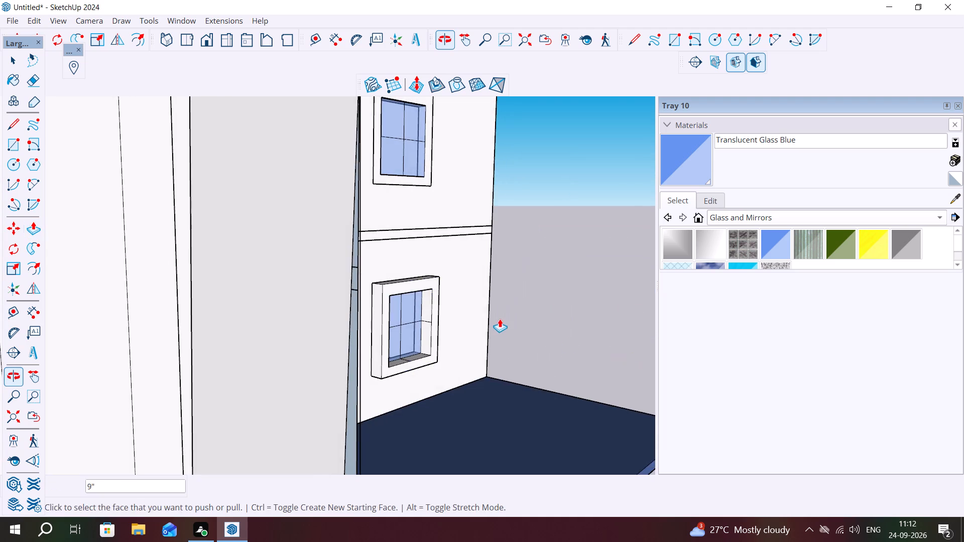
middle_click_drag(498, 319, 431, 330)
double_click(477, 155)
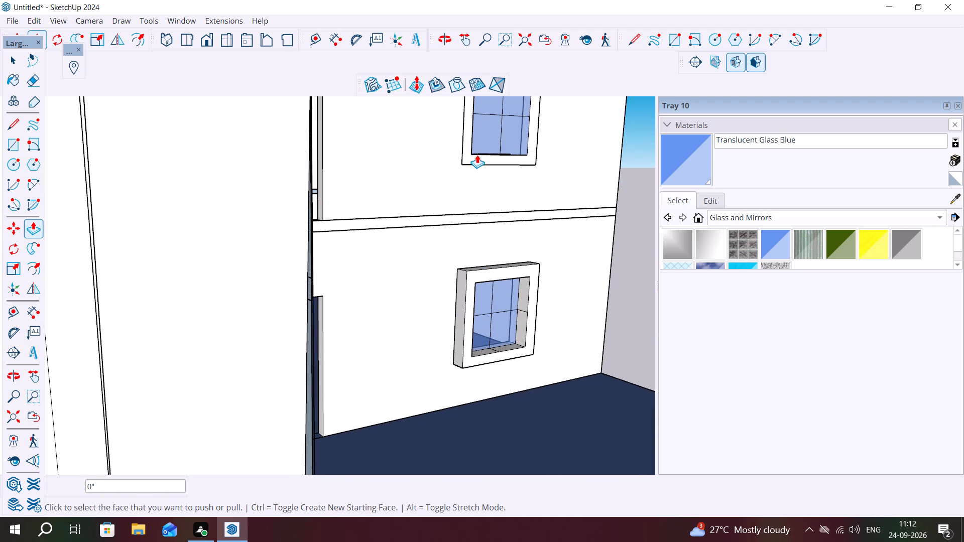
double_click(467, 154)
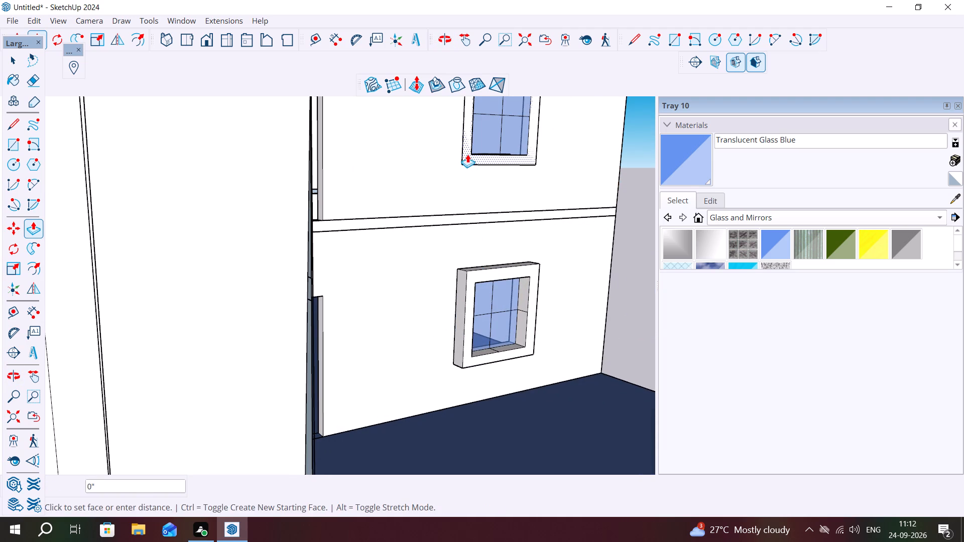
scroll(521, 222, "down", 2)
middle_click_drag(524, 222, 438, 241)
key("Escape")
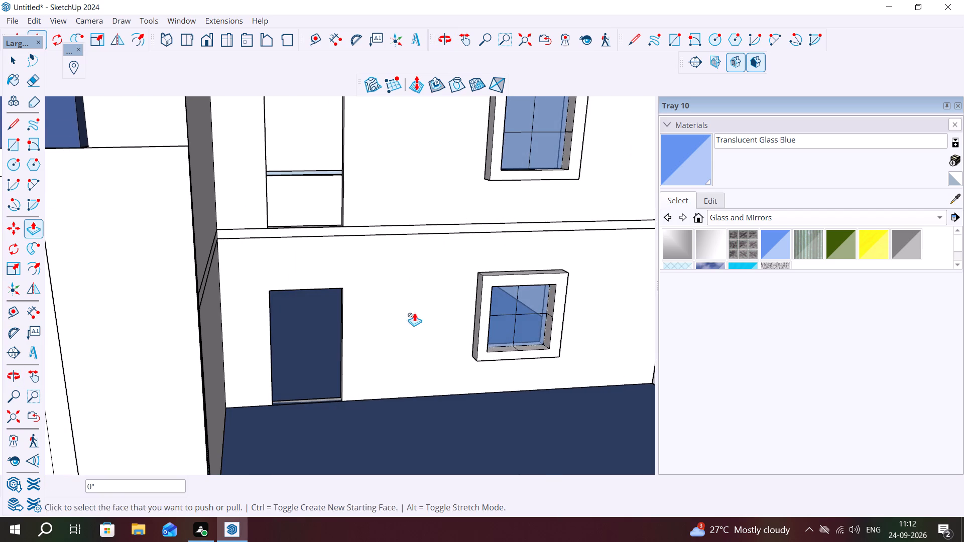
key("space")
Examine the facade with its two framed windows and the blue roof slab's overhang above the side wall.
scroll(422, 373, "down", 7)
middle_click_drag(318, 359, 294, 251)
scroll(364, 393, "up", 5)
middle_click_drag(333, 415, 331, 436)
scroll(346, 429, "down", 5)
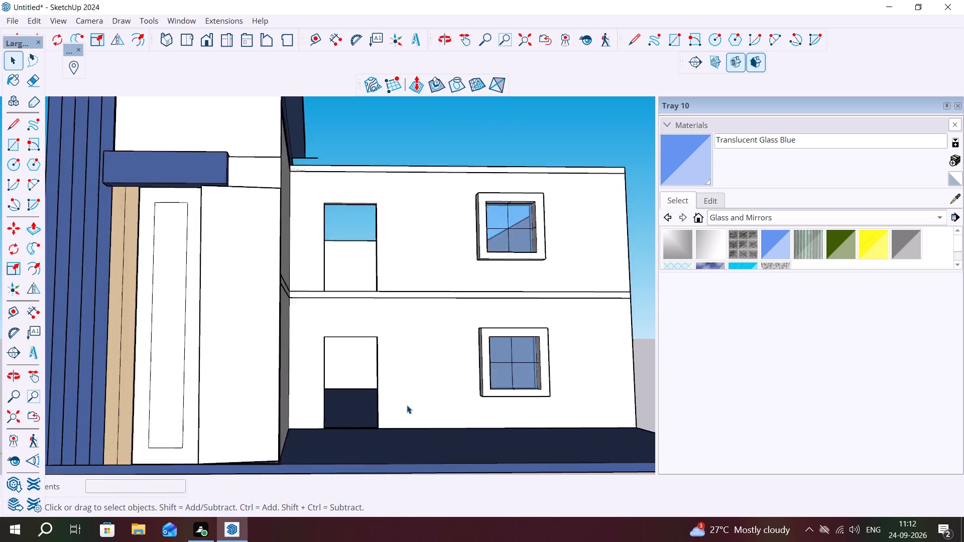
scroll(407, 405, "down", 4)
scroll(408, 433, "up", 1)
scroll(408, 433, "down", 1)
scroll(408, 433, "up", 1)
middle_click_drag(330, 267, 216, 380)
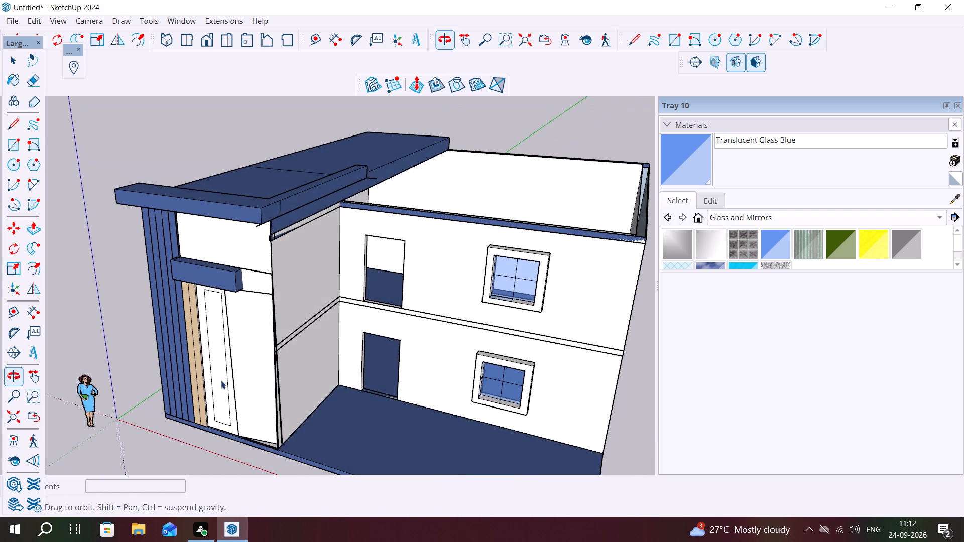
scroll(339, 115, "up", 3)
scroll(427, 164, "up", 4)
scroll(359, 235, "up", 2)
scroll(316, 264, "up", 4)
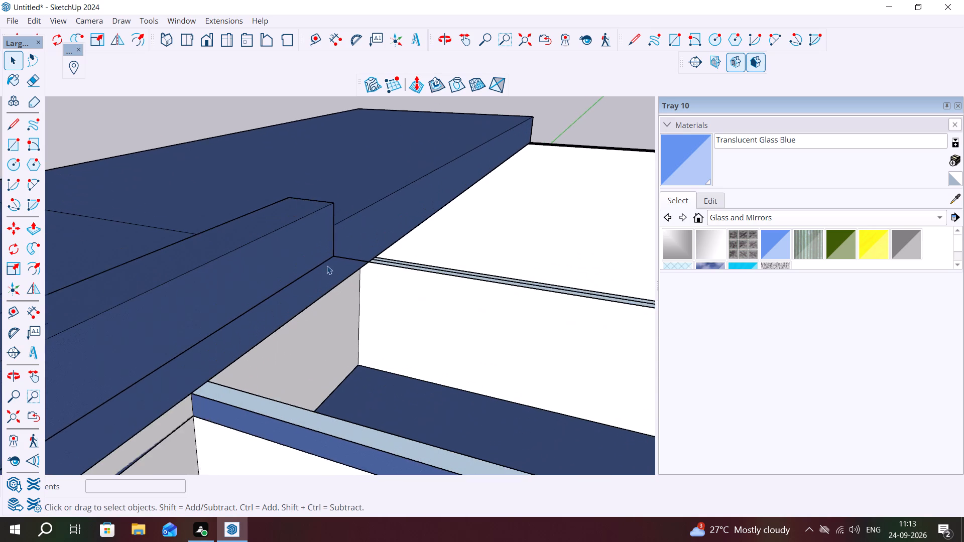
scroll(327, 265, "up", 7)
middle_click_drag(347, 251, 337, 176)
scroll(337, 174, "up", 1)
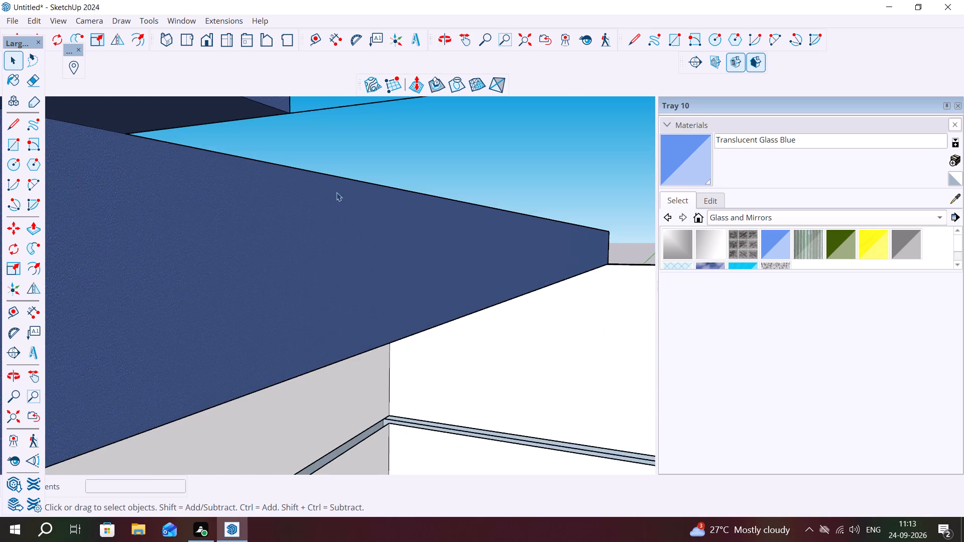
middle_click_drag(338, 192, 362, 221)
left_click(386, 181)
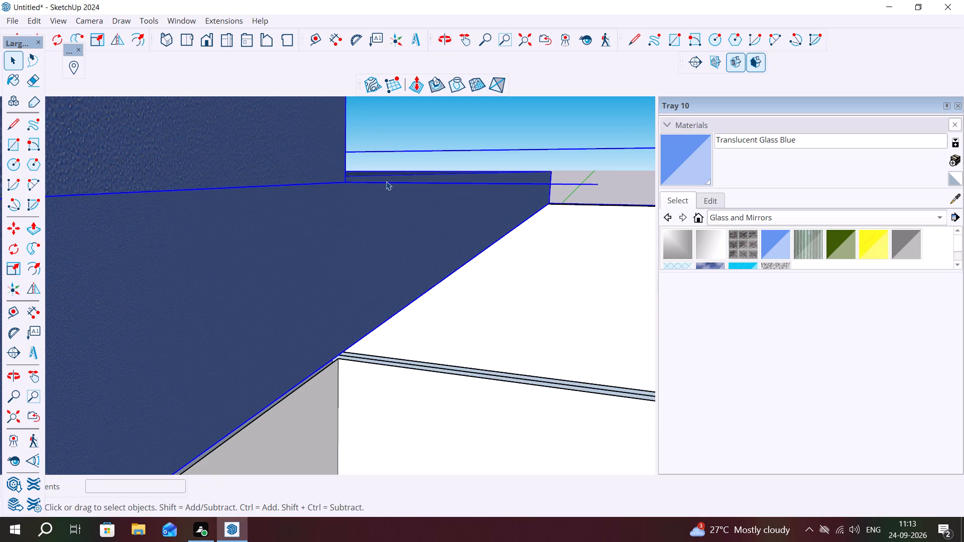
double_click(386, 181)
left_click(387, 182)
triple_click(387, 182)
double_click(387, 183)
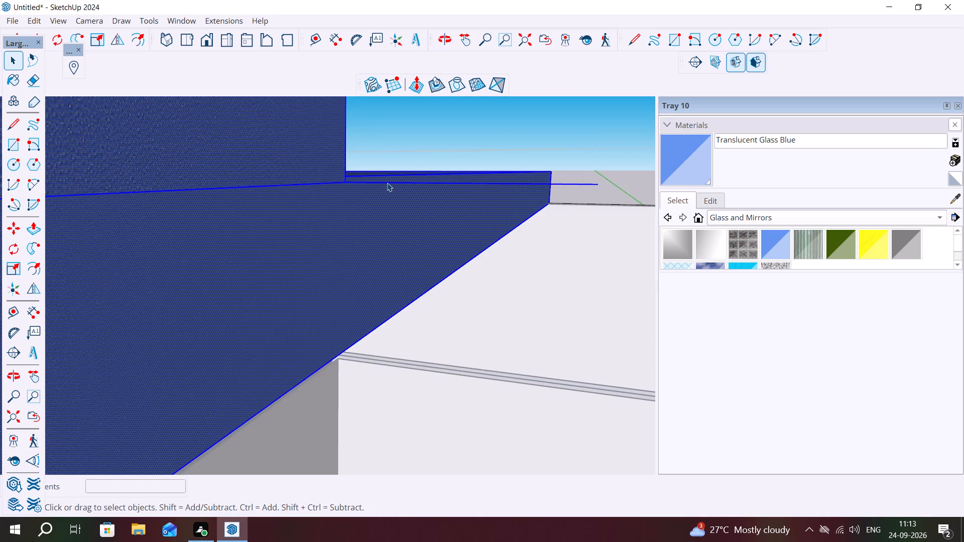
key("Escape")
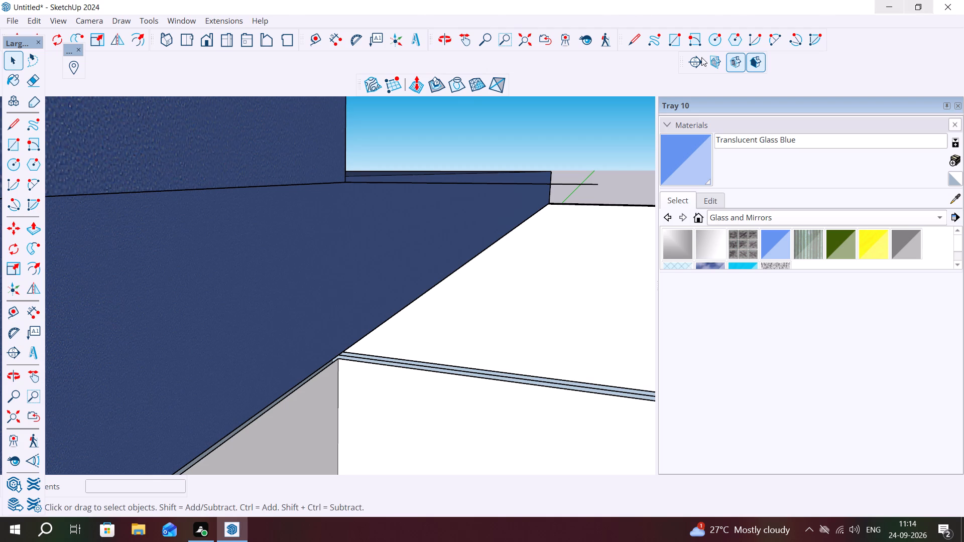
Inside the blue roof geometry, delete the stray horizontal edge running out from the upper slab's lower corner.
scroll(683, 106, "down", 2)
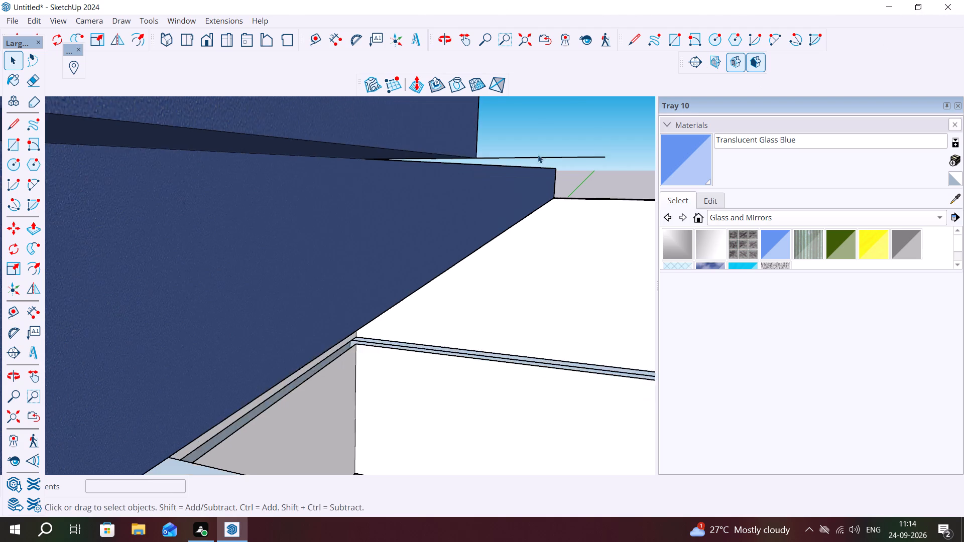
scroll(538, 155, "down", 2)
middle_click_drag(550, 153, 491, 191)
scroll(536, 146, "up", 7)
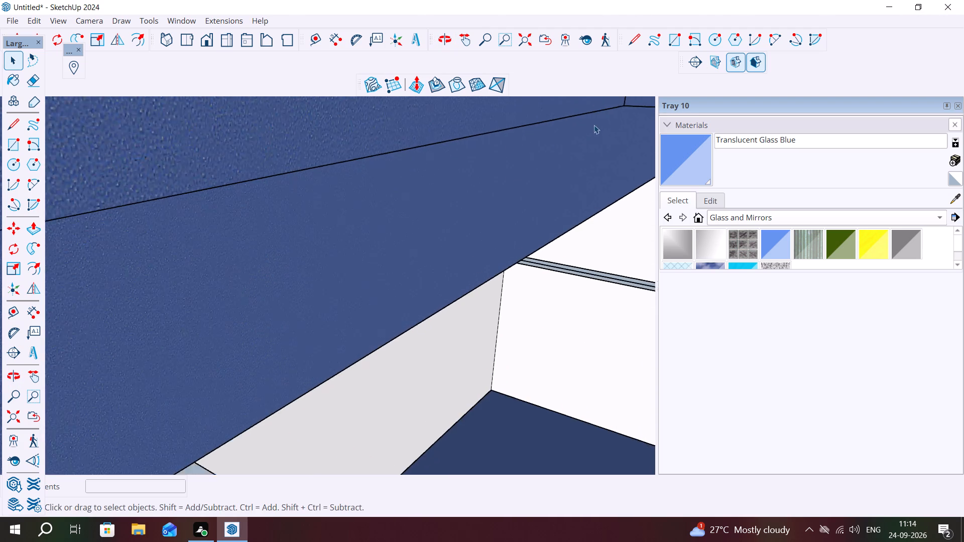
scroll(594, 125, "up", 1)
scroll(562, 136, "down", 2)
scroll(561, 137, "up", 1)
scroll(561, 137, "down", 9)
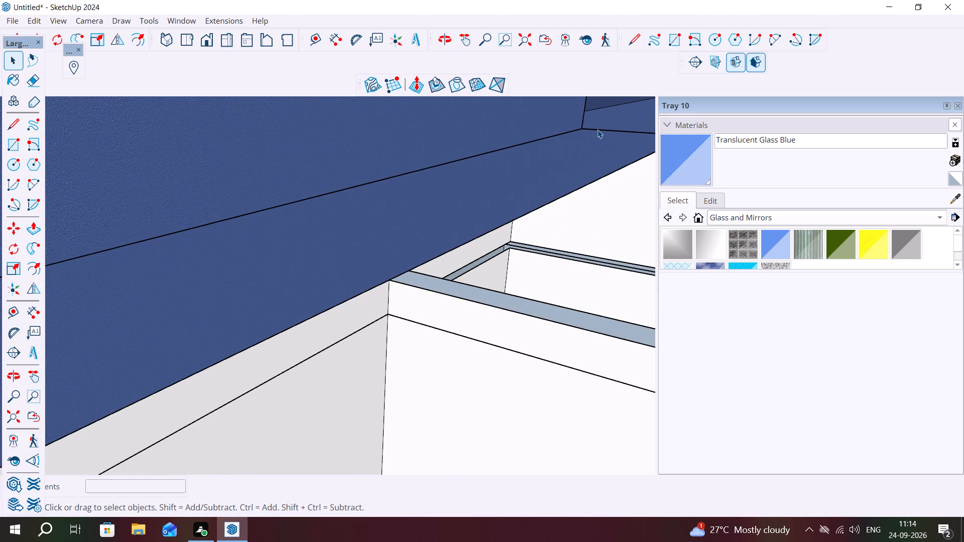
triple_click(597, 129)
triple_click(597, 129)
triple_click(597, 129)
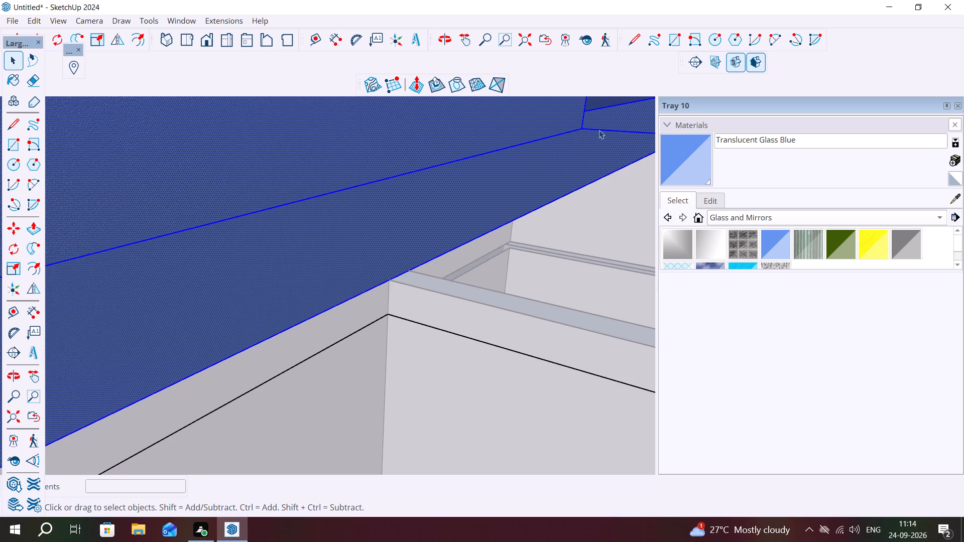
triple_click(599, 130)
double_click(620, 130)
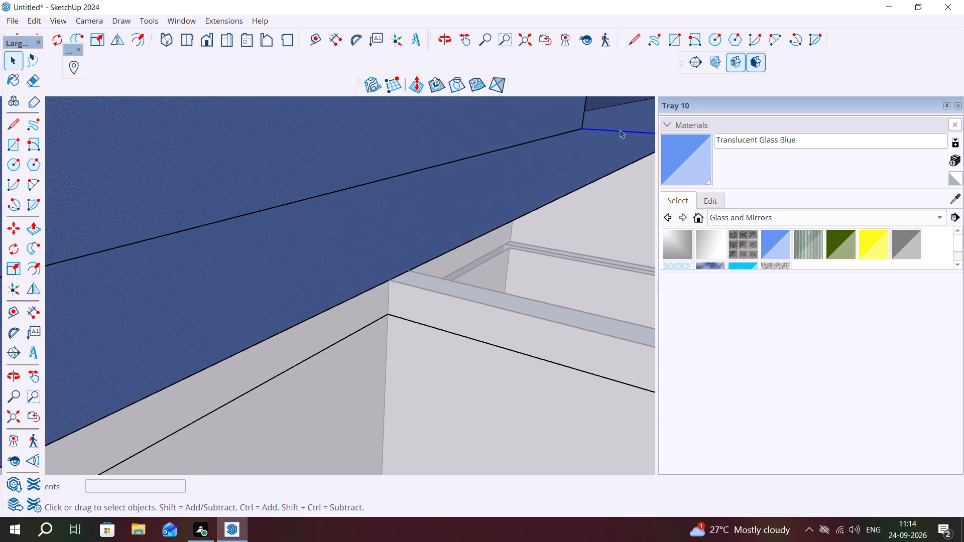
left_click(620, 129)
triple_click(620, 129)
triple_click(619, 129)
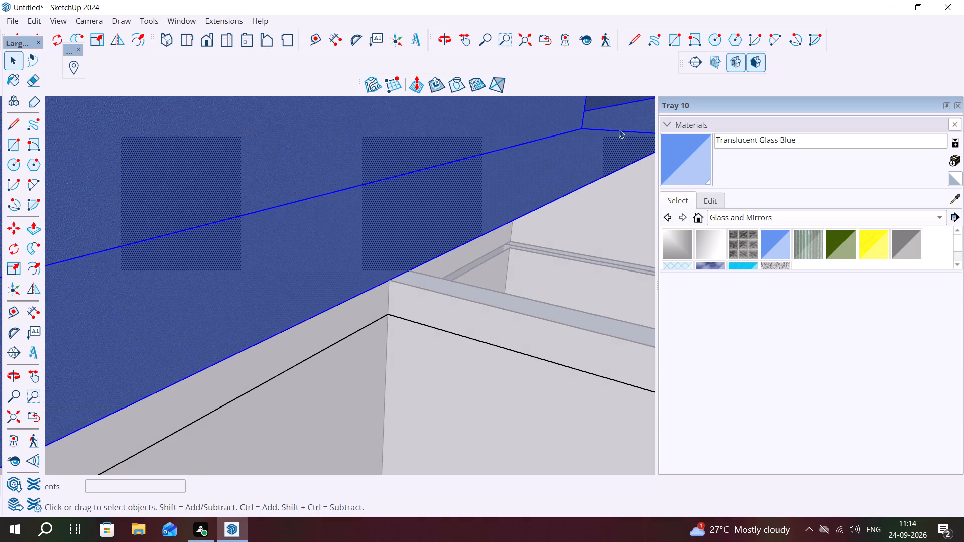
left_click(618, 129)
left_click(617, 130)
scroll(521, 154, "down", 3)
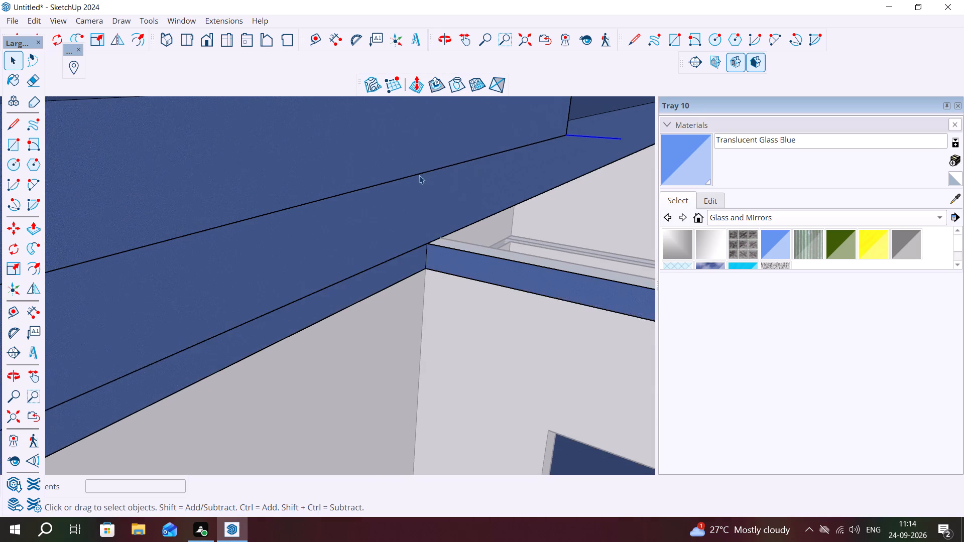
scroll(419, 175, "down", 3)
key("Delete")
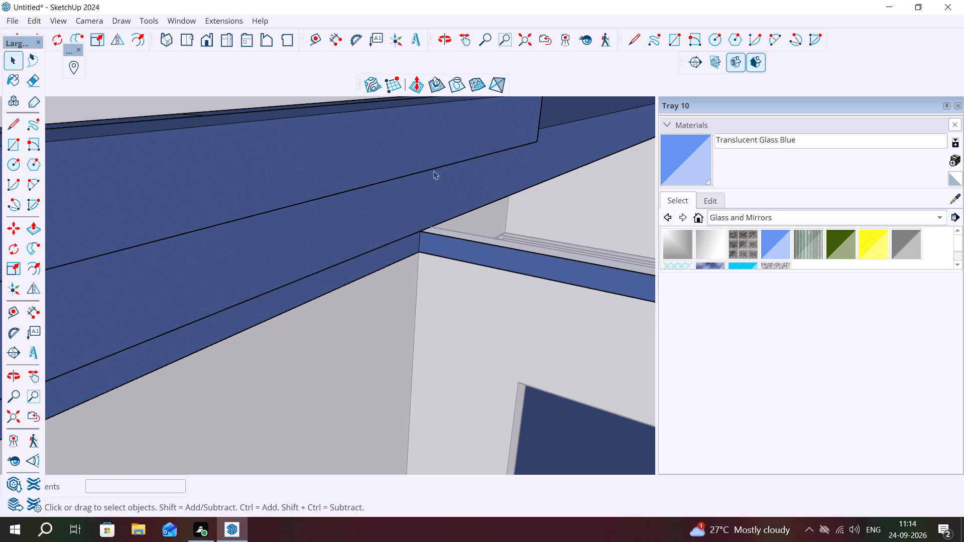
Delete the stray line that projects past the lower front corner of the blue roof slab.
scroll(554, 177, "down", 4)
scroll(541, 187, "up", 1)
scroll(541, 187, "down", 1)
scroll(541, 187, "up", 1)
scroll(541, 188, "down", 6)
middle_click_drag(463, 199, 531, 168)
scroll(487, 181, "up", 2)
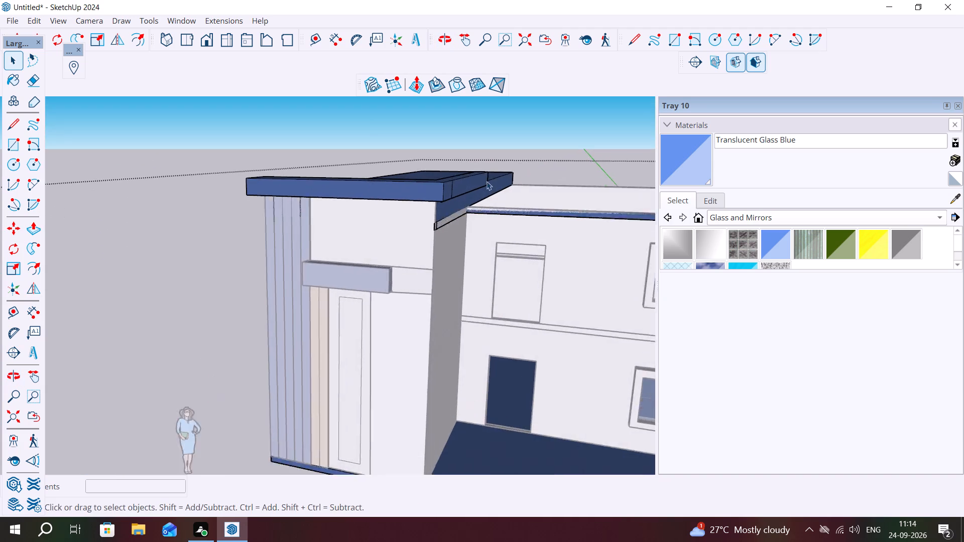
scroll(487, 181, "up", 3)
middle_click_drag(455, 180, 348, 154)
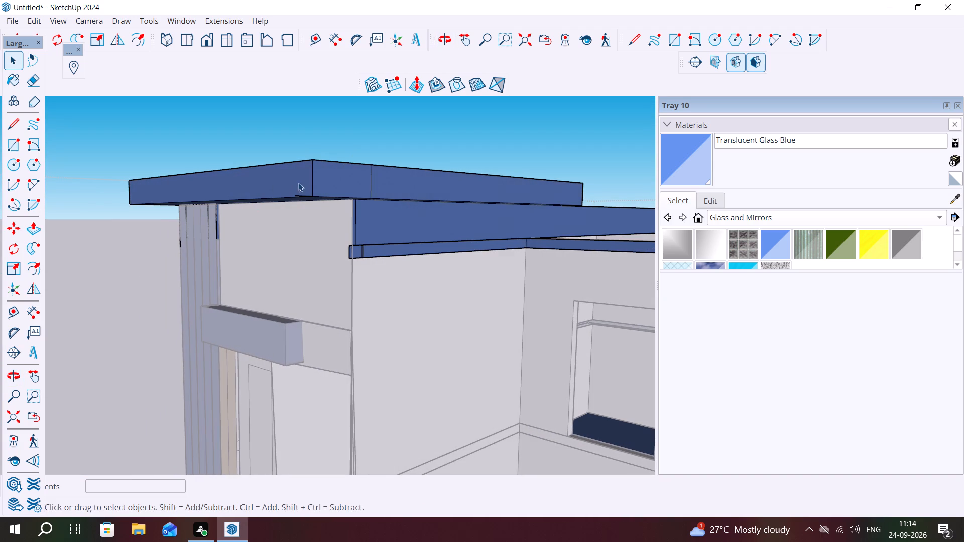
middle_click_drag(304, 187, 293, 281)
scroll(300, 294, "up", 8)
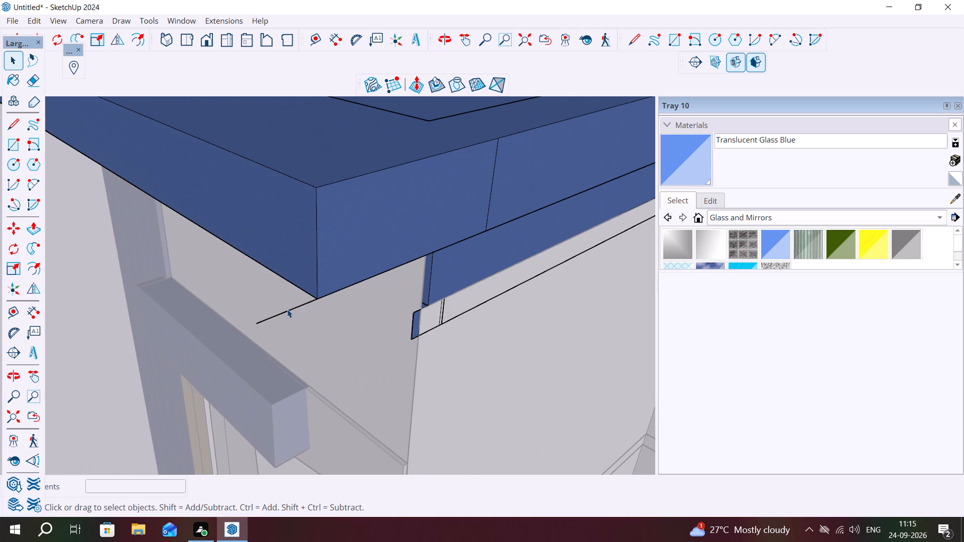
triple_click(287, 309)
double_click(287, 309)
double_click(283, 312)
key("Delete")
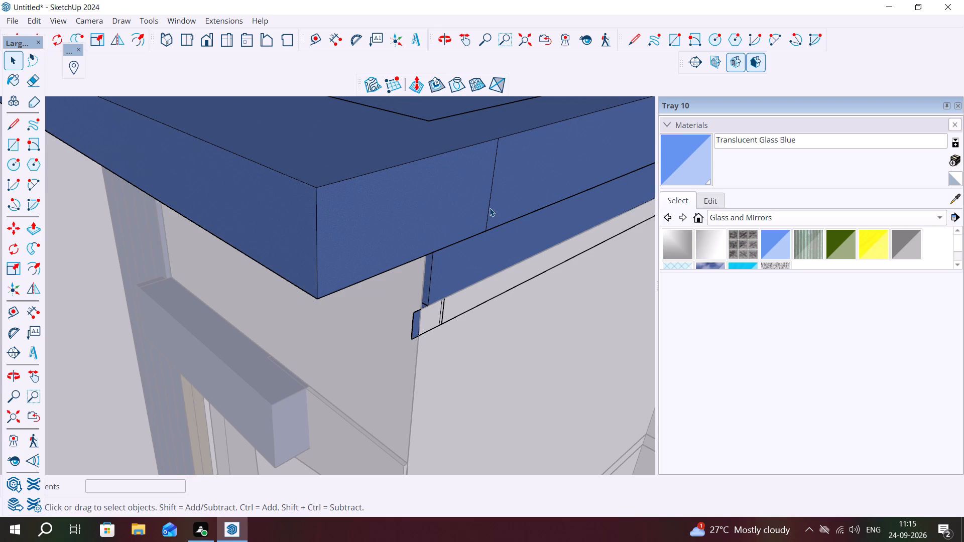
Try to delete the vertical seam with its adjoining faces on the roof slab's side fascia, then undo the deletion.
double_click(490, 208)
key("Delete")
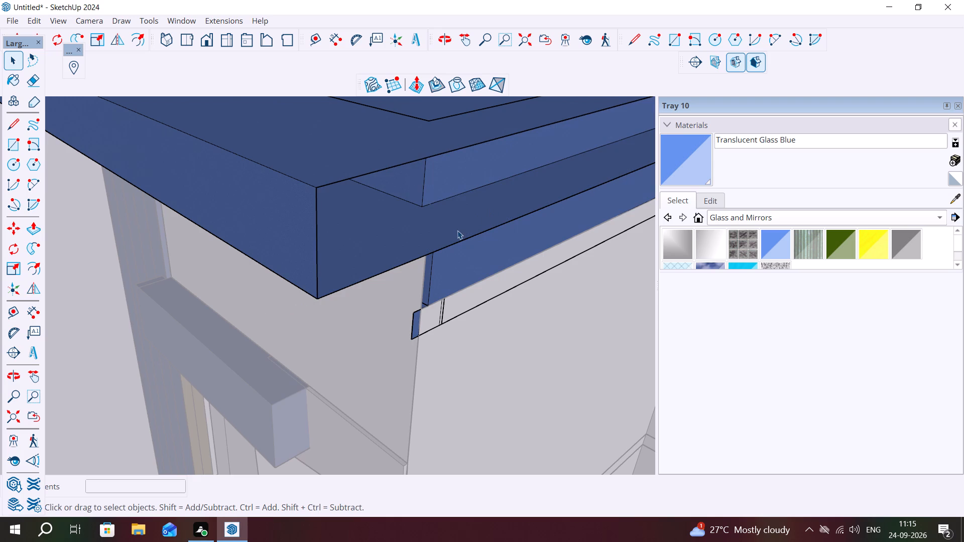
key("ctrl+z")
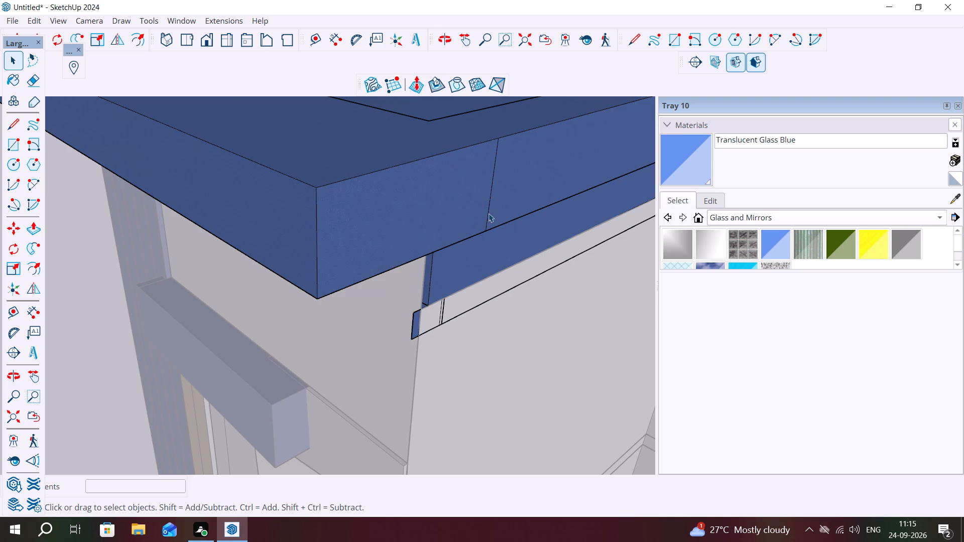
Delete only the vertical seam line dividing the roof slab's side fascia near its front corner.
left_click(489, 213)
key("Delete")
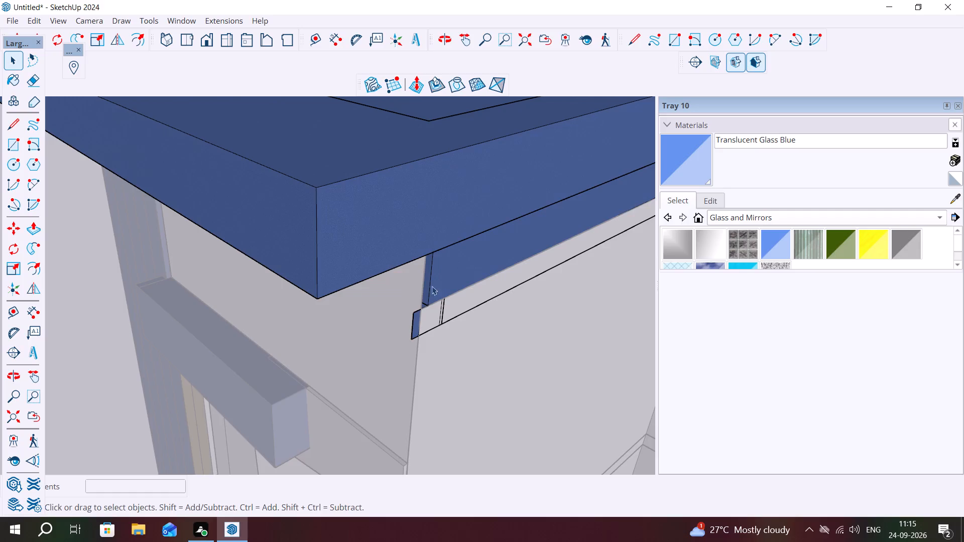
Delete the vertical end edge of the small blue band stub projecting past the wall corner below the roof slab.
middle_click_drag(433, 287, 500, 298)
scroll(481, 302, "up", 1)
middle_click_drag(492, 299, 475, 226)
scroll(474, 249, "up", 3)
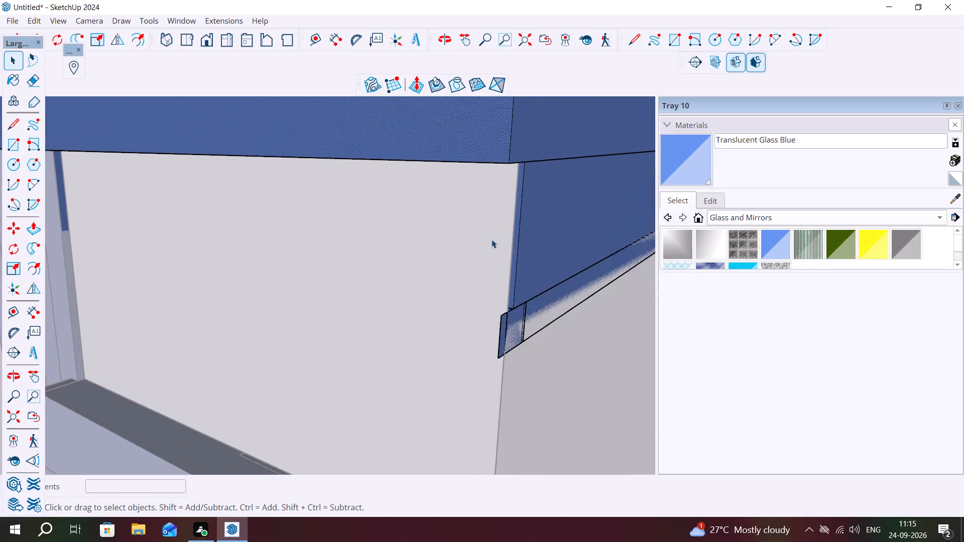
scroll(501, 241, "up", 3)
middle_click_drag(514, 273, 563, 290)
scroll(536, 273, "up", 1)
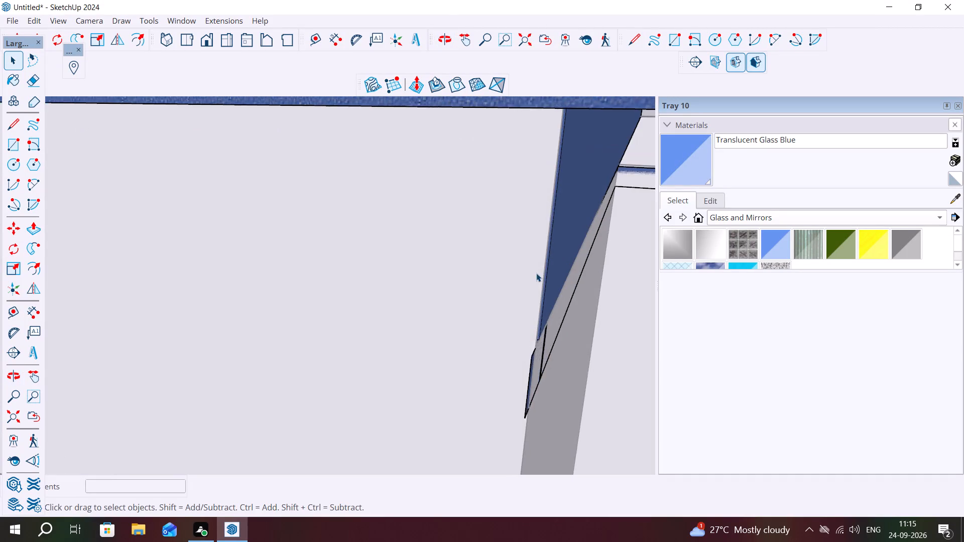
scroll(536, 273, "up", 9)
middle_click_drag(544, 294, 566, 300)
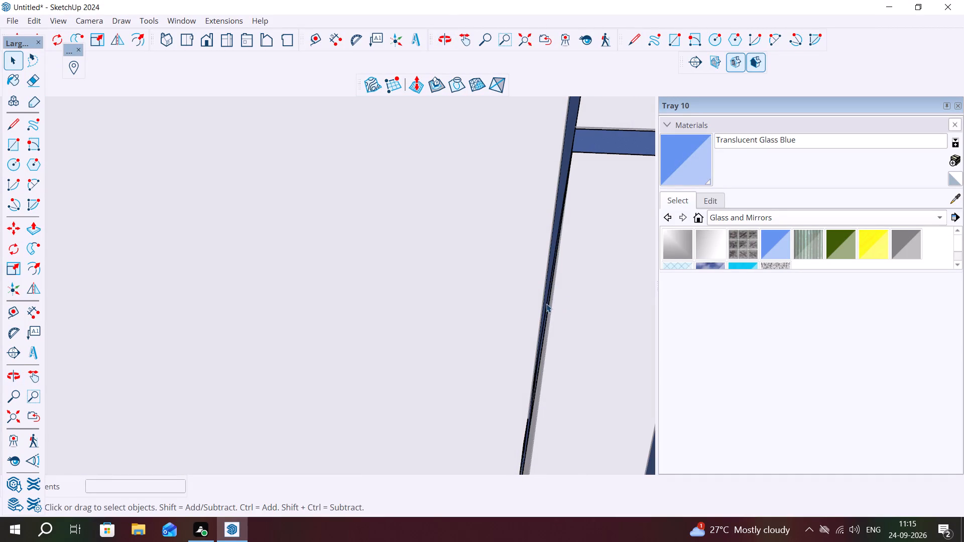
scroll(530, 300, "down", 10)
scroll(519, 354, "up", 1)
middle_click_drag(519, 354, 422, 298)
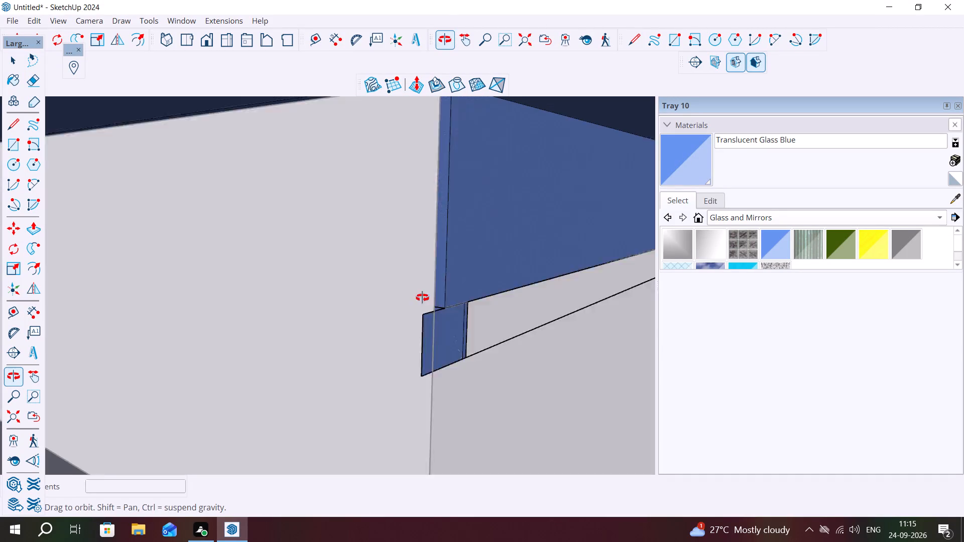
middle_click_drag(422, 298, 408, 276)
scroll(397, 311, "up", 7)
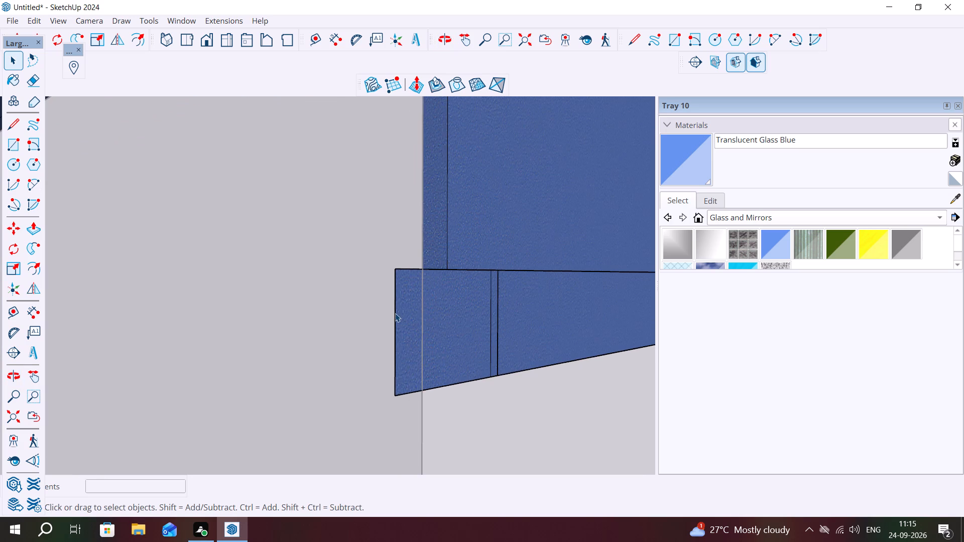
double_click(397, 311)
left_click(397, 311)
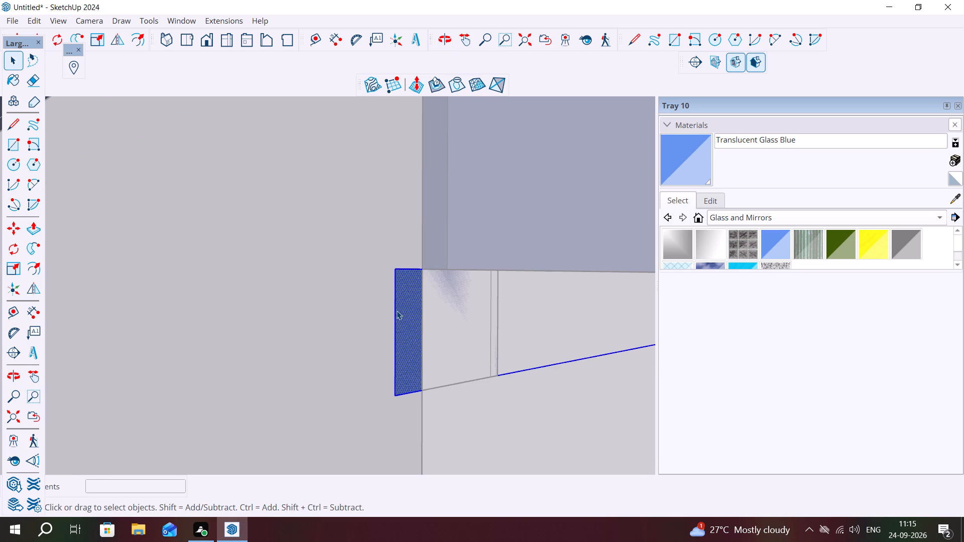
double_click(397, 311)
left_click(391, 308)
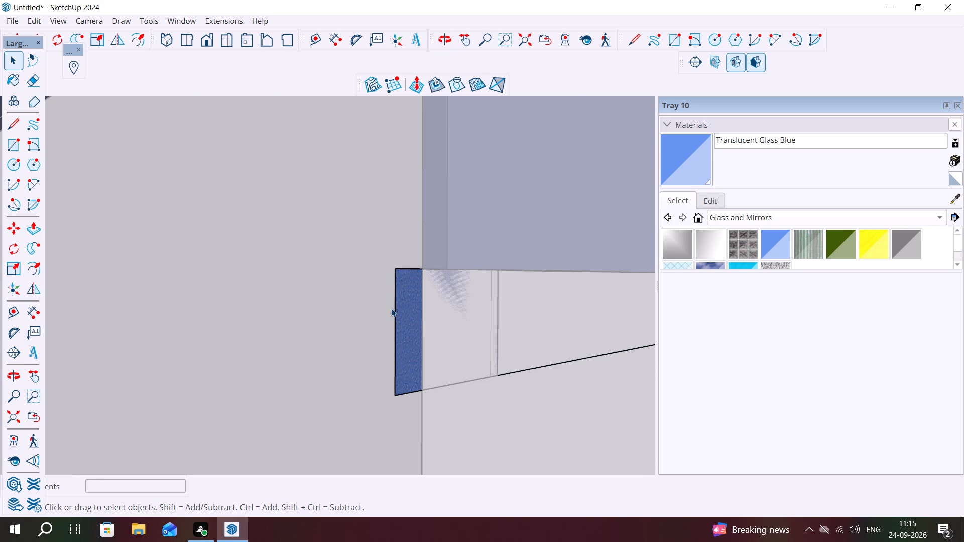
left_click(391, 308)
left_click(394, 311)
key("Delete")
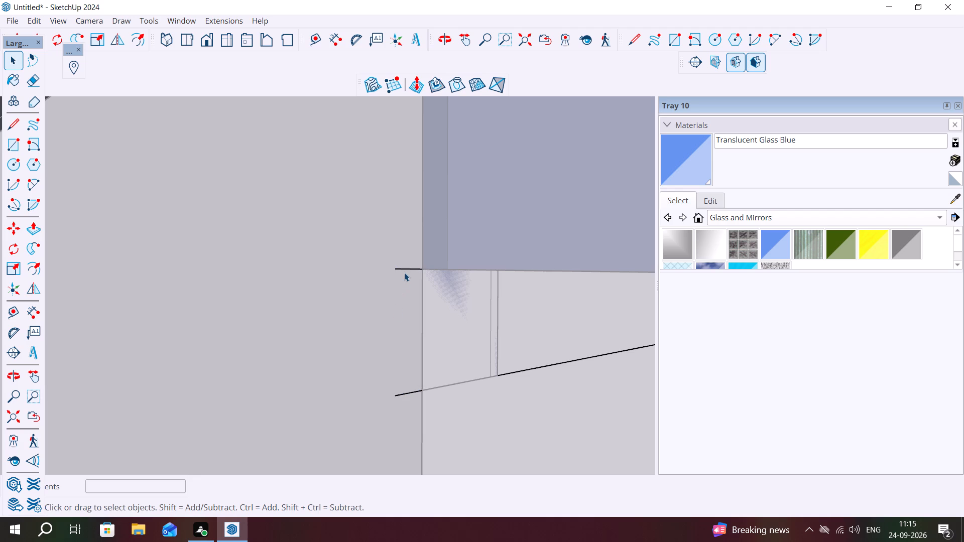
Delete the stub's leftover upper edge at the wall corner.
left_click(404, 268)
key("Delete")
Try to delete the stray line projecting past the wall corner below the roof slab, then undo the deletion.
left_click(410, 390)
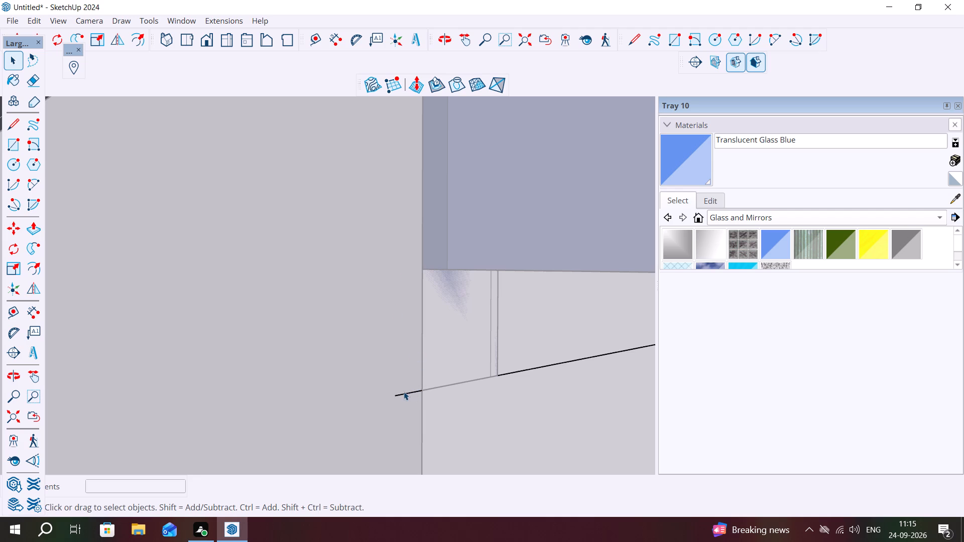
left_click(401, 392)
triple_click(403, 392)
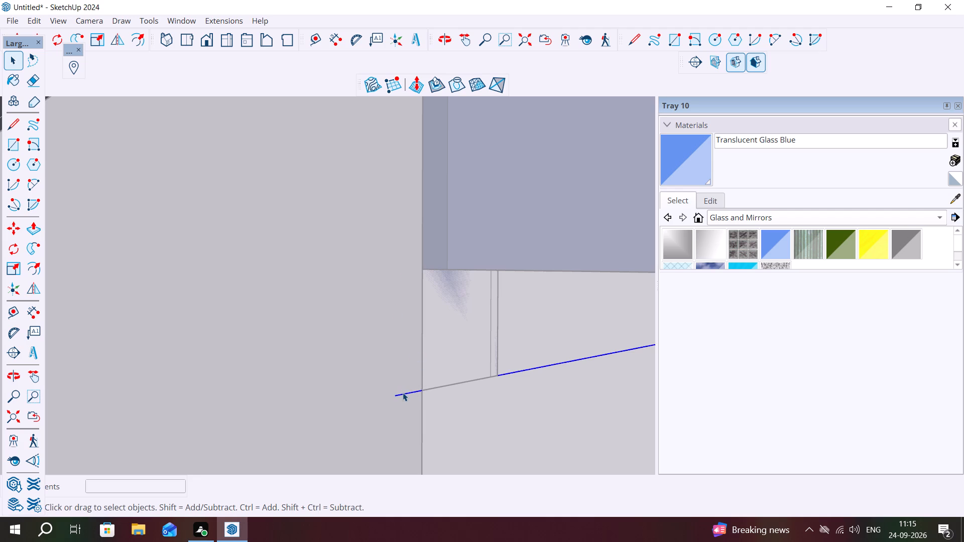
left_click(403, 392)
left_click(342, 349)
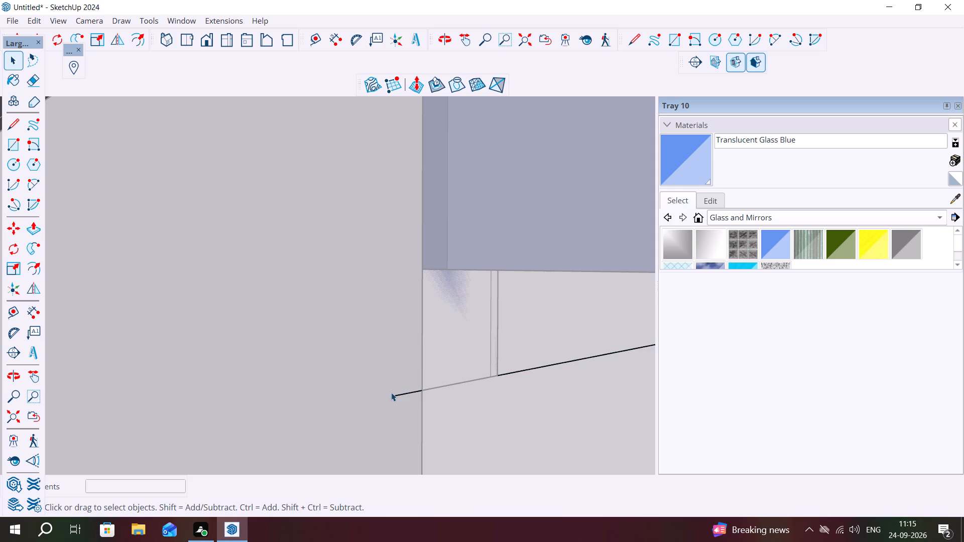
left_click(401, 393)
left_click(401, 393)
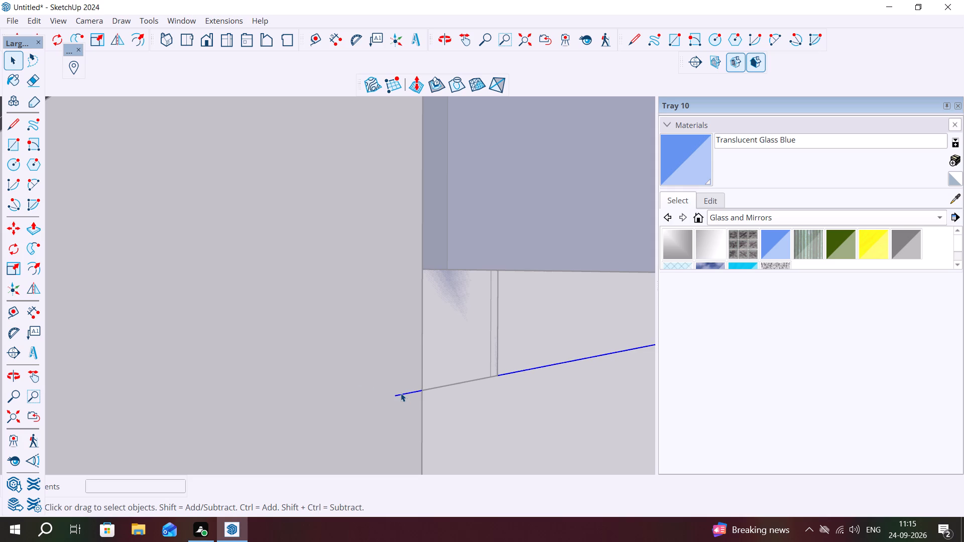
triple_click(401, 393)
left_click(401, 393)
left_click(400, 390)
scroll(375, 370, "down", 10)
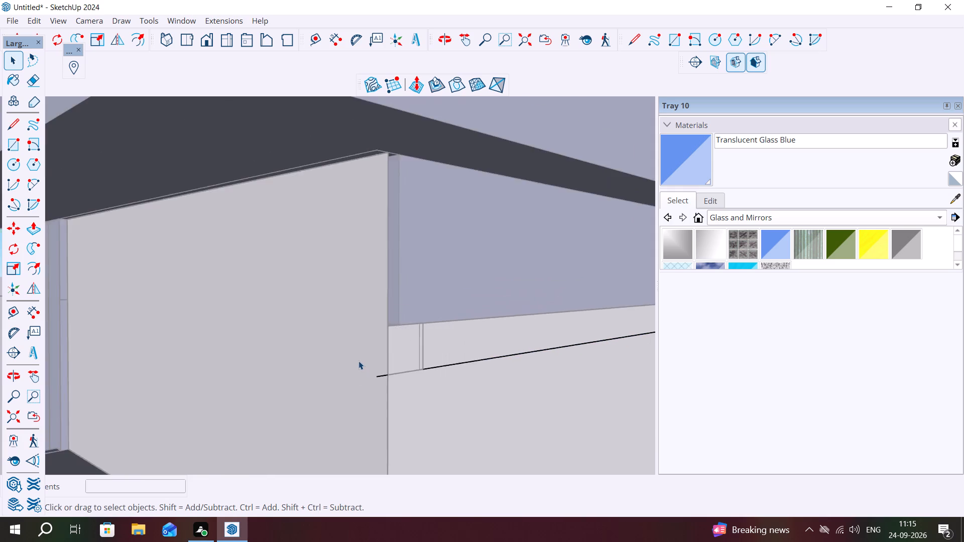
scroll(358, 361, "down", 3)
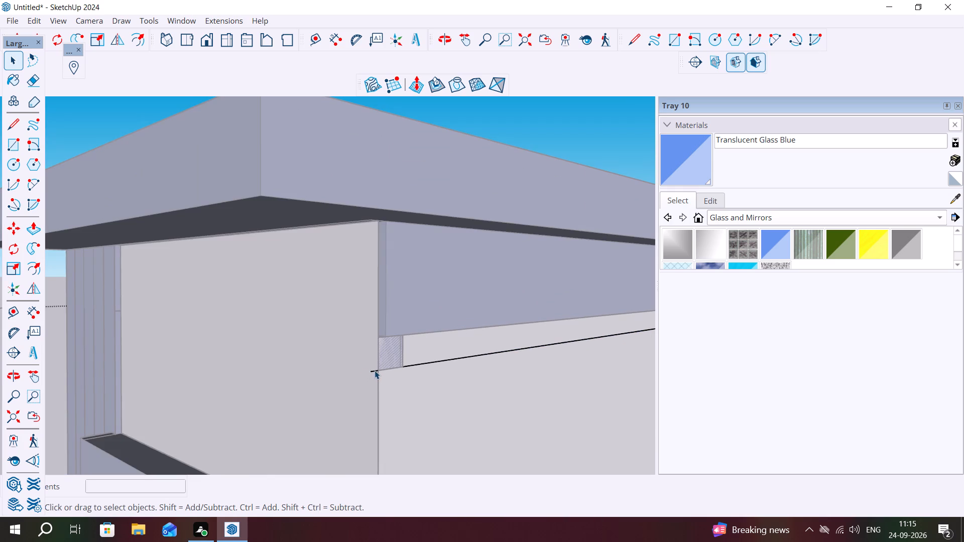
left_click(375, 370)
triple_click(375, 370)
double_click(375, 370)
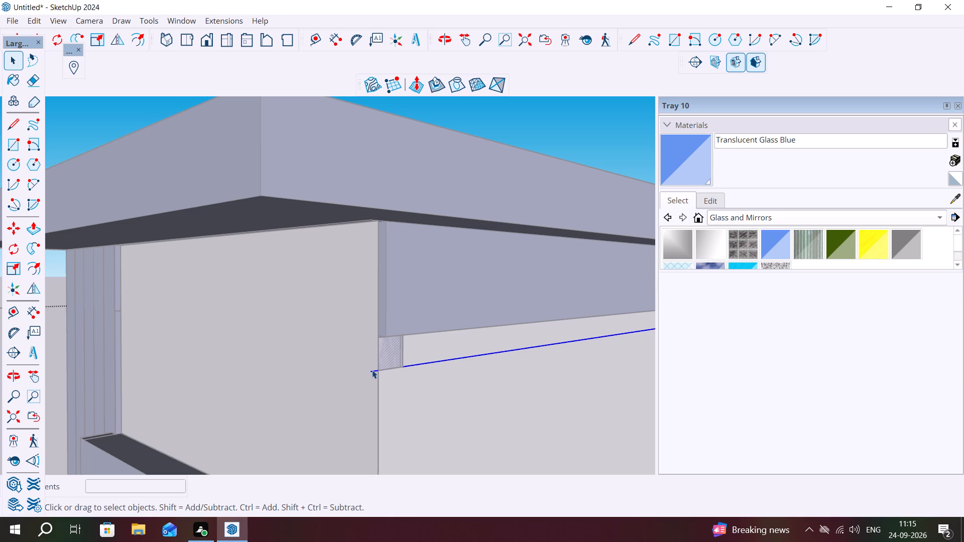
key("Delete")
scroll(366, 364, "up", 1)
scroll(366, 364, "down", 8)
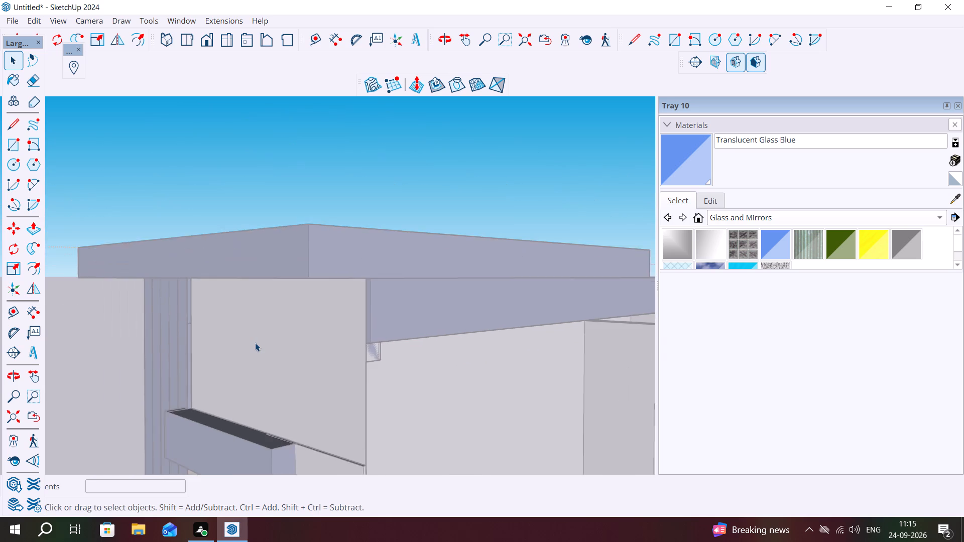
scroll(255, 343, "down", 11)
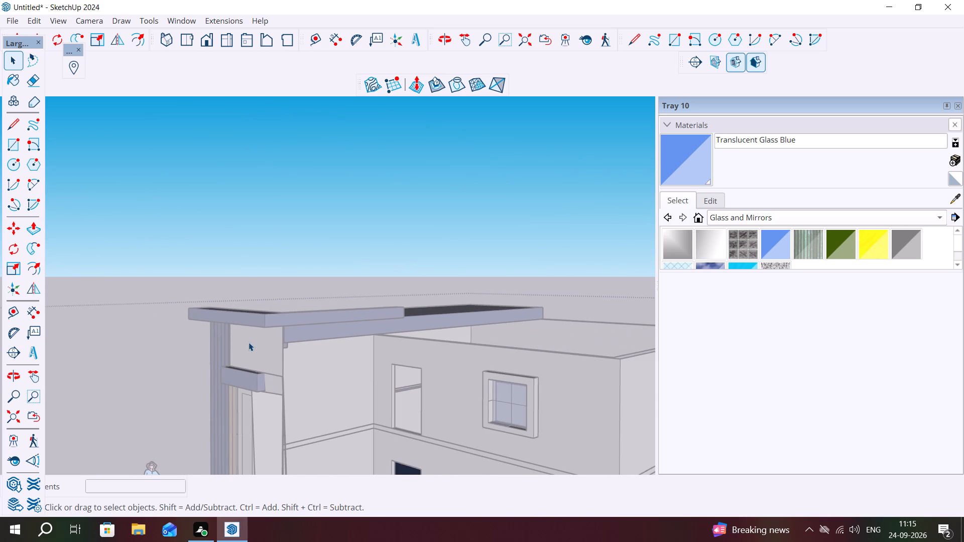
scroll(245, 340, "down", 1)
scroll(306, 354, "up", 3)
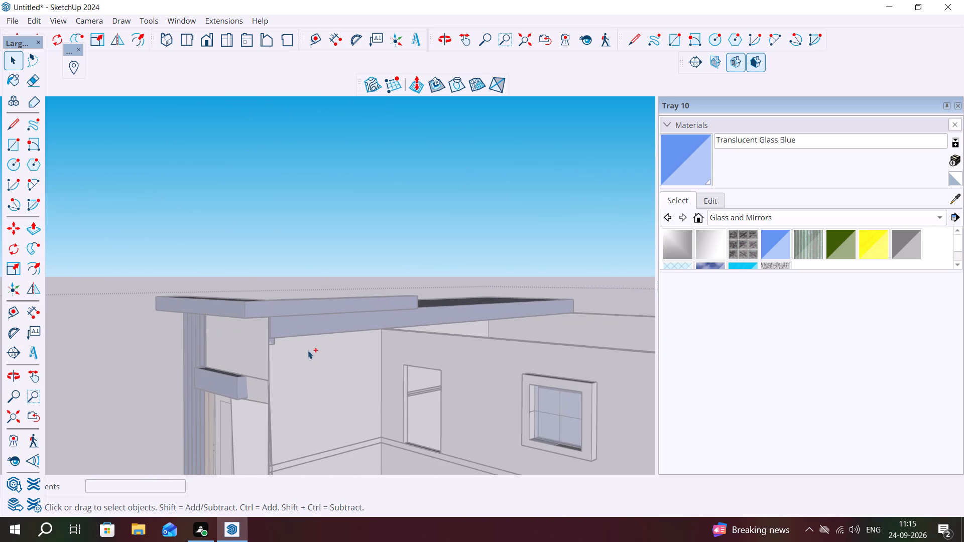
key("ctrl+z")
Examine the stray line at the wall corner and the connected parapet band around the roof from several angles.
scroll(304, 349, "down", 2)
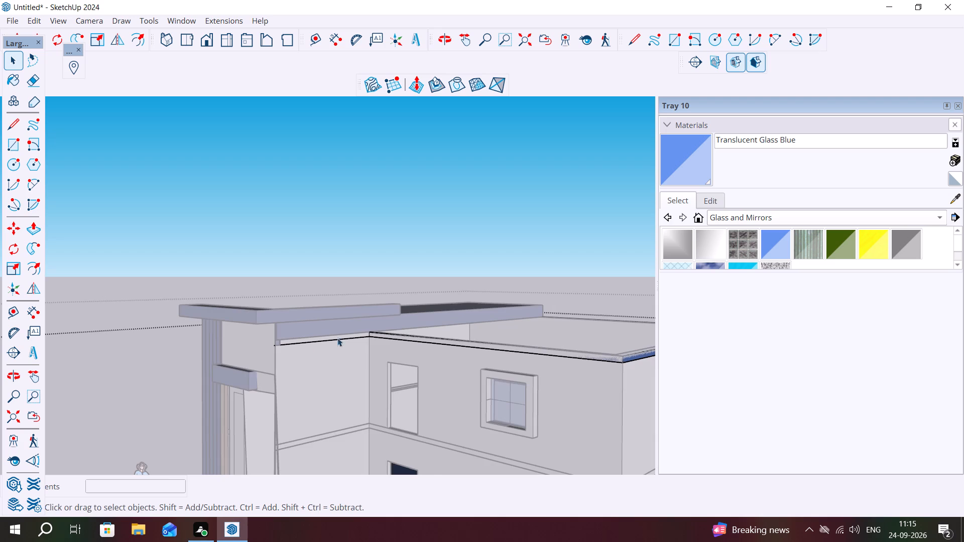
scroll(392, 325, "up", 8)
middle_click_drag(248, 348, 269, 350)
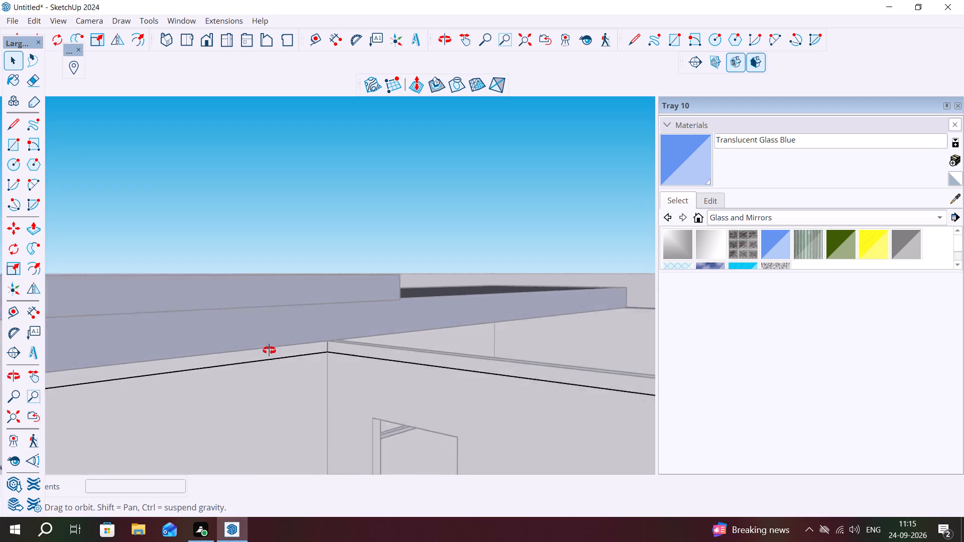
middle_click_drag(269, 350, 564, 355)
middle_click_drag(553, 355, 492, 343)
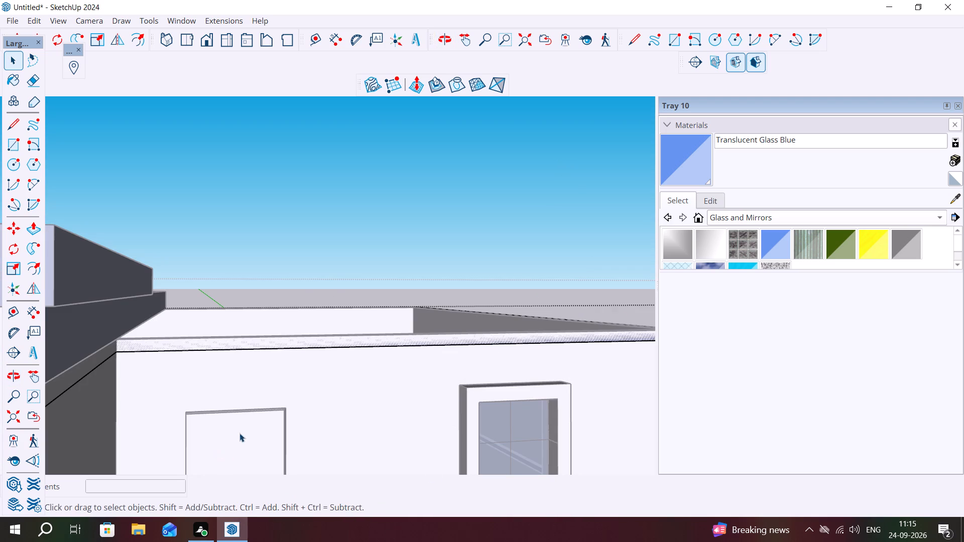
key("Escape")
key("space")
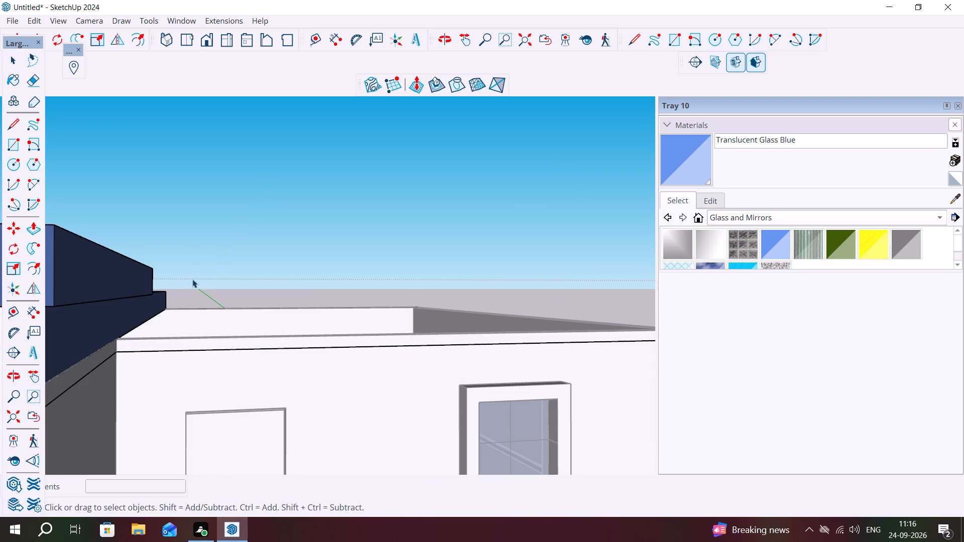
scroll(185, 281, "up", 1)
middle_click_drag(175, 287, 138, 385)
scroll(172, 332, "up", 5)
scroll(191, 260, "down", 4)
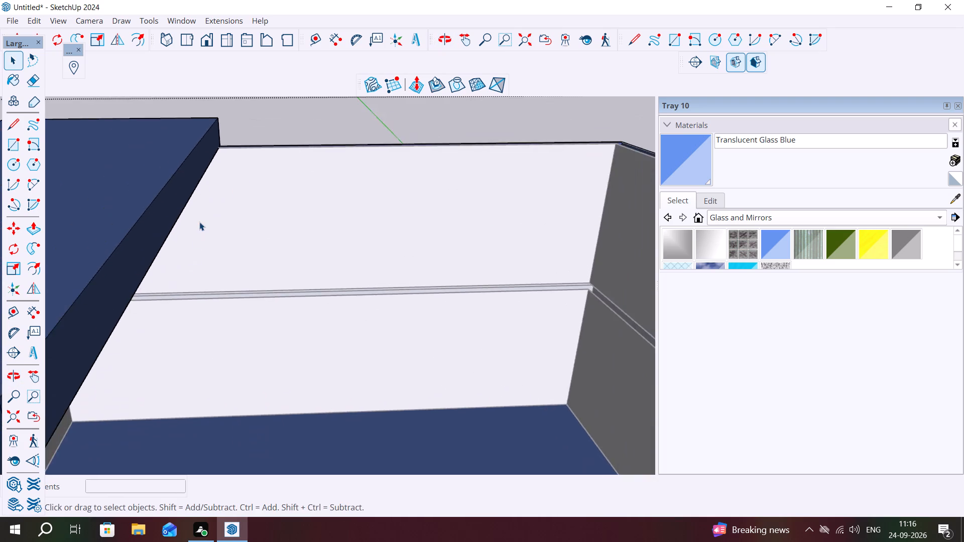
scroll(199, 222, "down", 7)
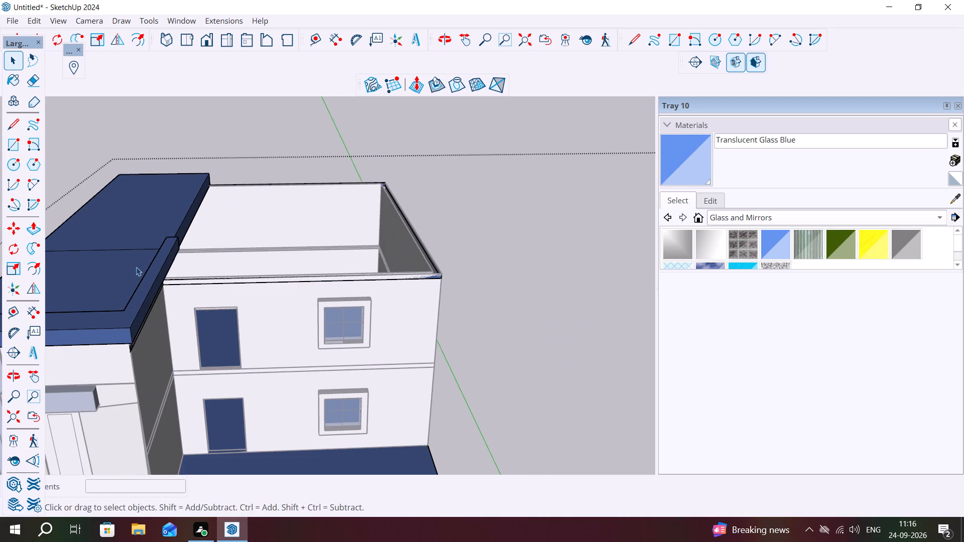
scroll(151, 262, "up", 4)
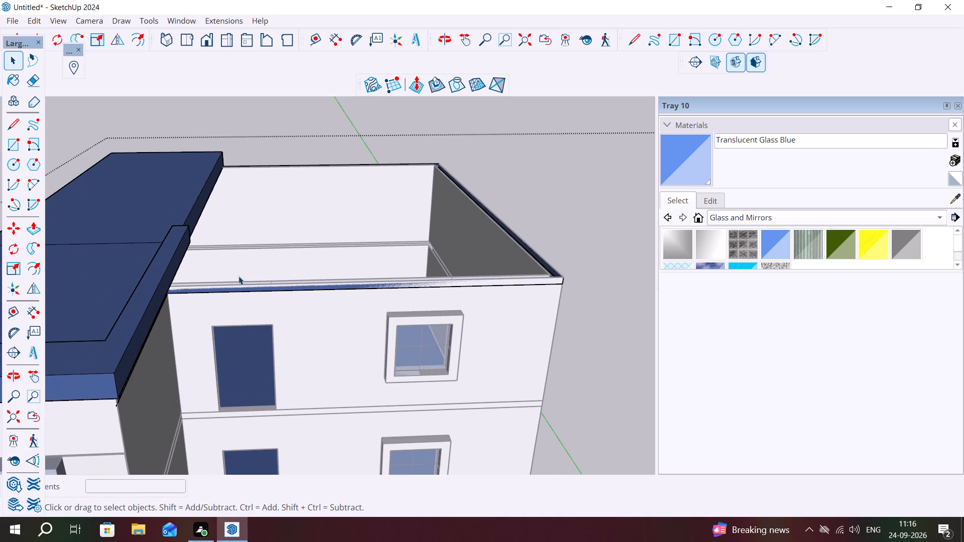
scroll(237, 280, "down", 2)
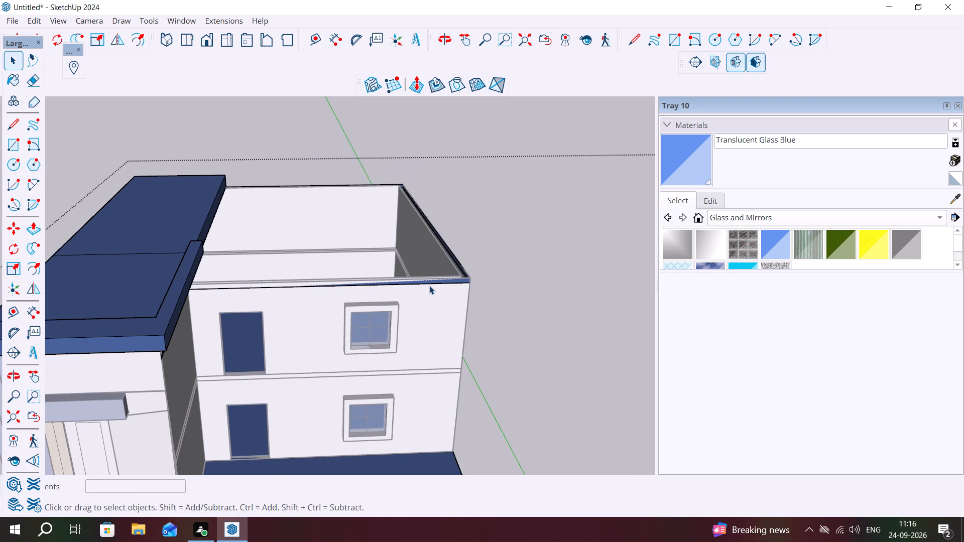
key("space")
left_click(598, 287)
middle_click_drag(187, 351, 316, 333)
scroll(273, 378, "up", 5)
scroll(284, 369, "down", 1)
scroll(285, 368, "up", 12)
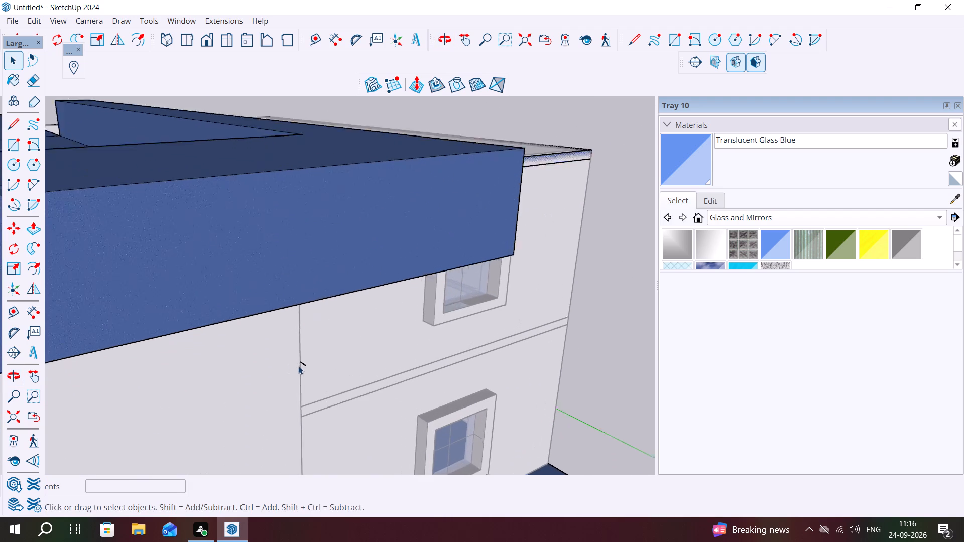
scroll(298, 366, "up", 5)
left_click(308, 364)
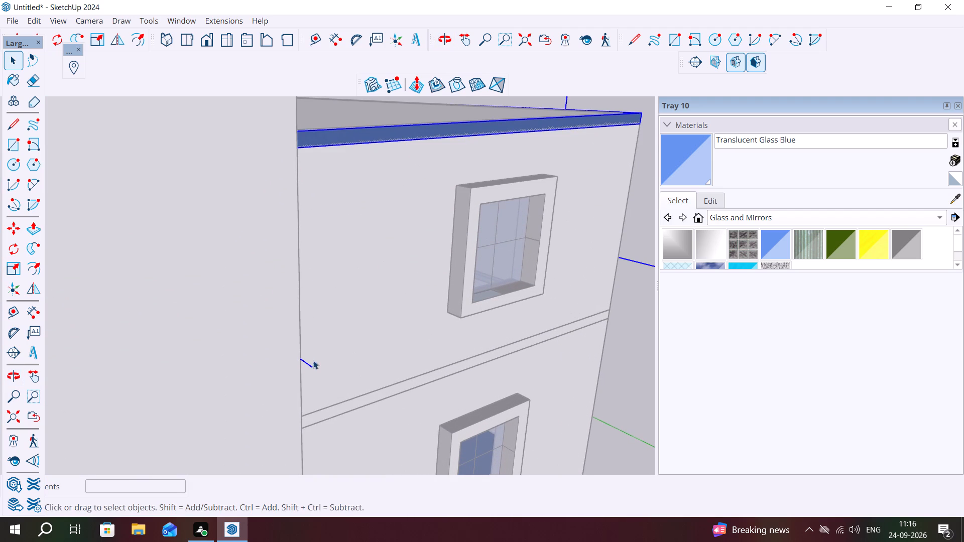
middle_click_drag(331, 353, 318, 357)
scroll(314, 359, "down", 11)
scroll(407, 345, "down", 1)
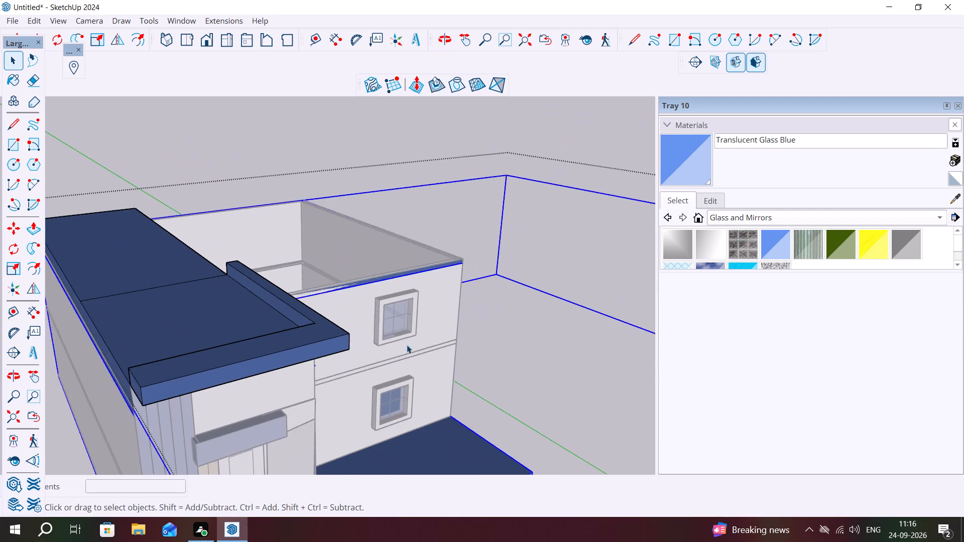
scroll(407, 345, "down", 6)
key("Escape")
Draw a two-point arc between the long edges of the entrance door's narrow panel near its top, about 2' 9" across with about 6 1/4" bulge.
middle_click_drag(486, 372, 418, 320)
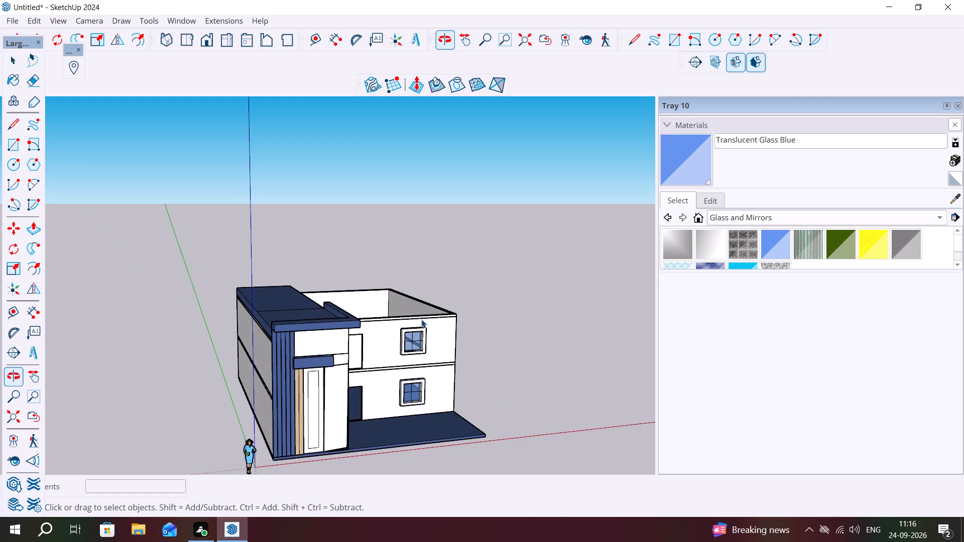
scroll(343, 375, "up", 9)
scroll(287, 372, "down", 3)
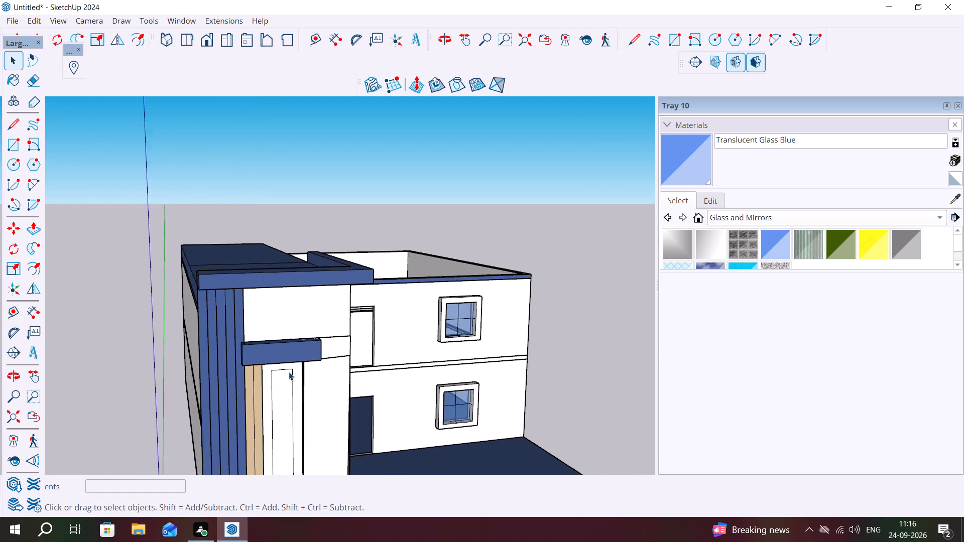
scroll(289, 372, "down", 1)
scroll(302, 375, "up", 5)
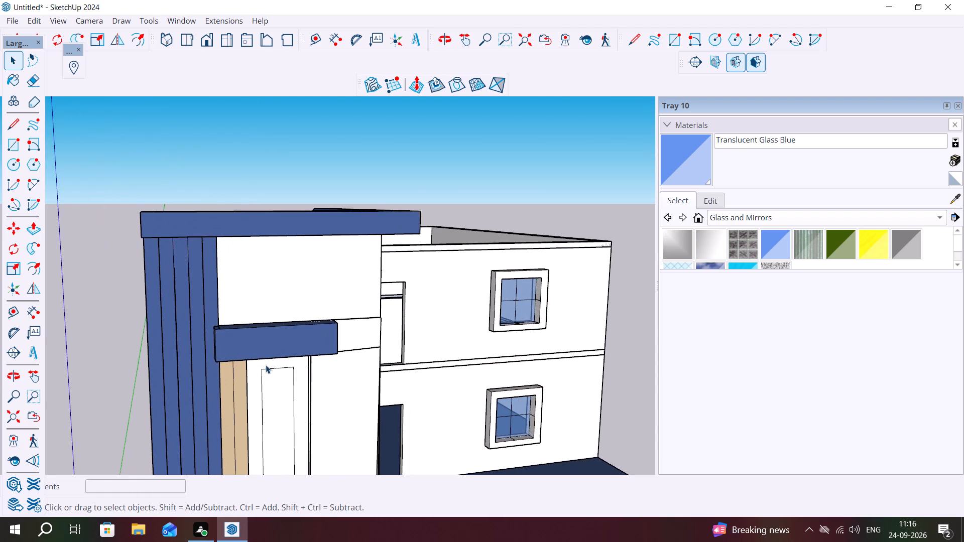
scroll(266, 365, "up", 4)
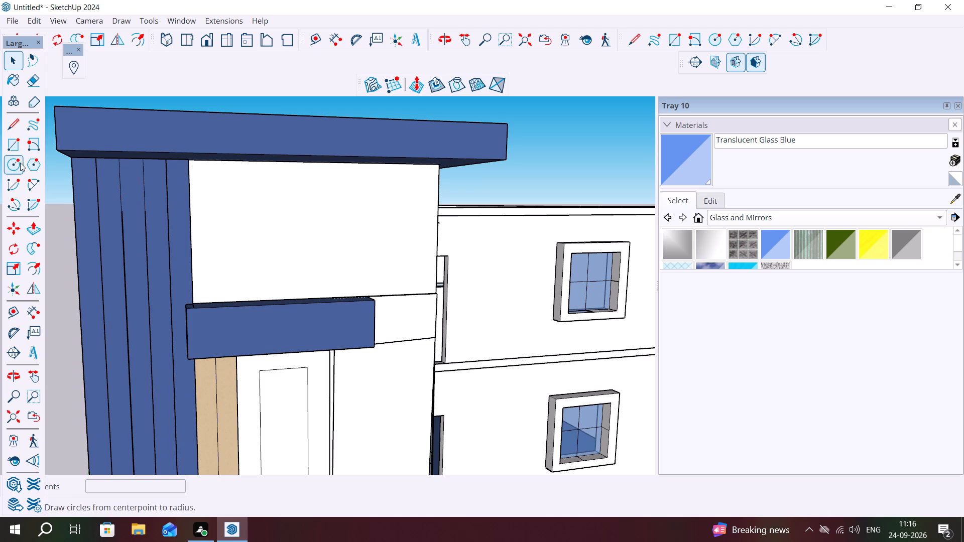
left_click(30, 177)
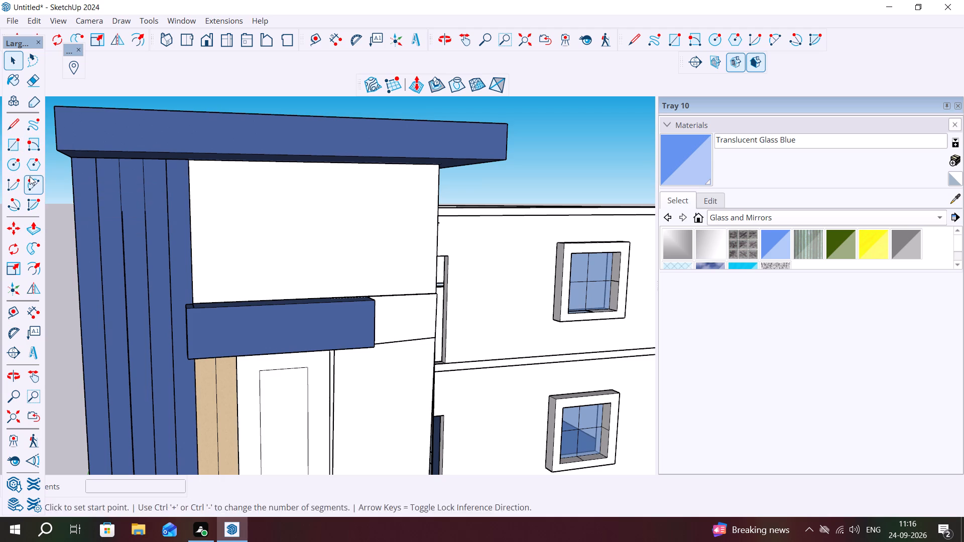
scroll(150, 197, "down", 5)
scroll(249, 358, "up", 3)
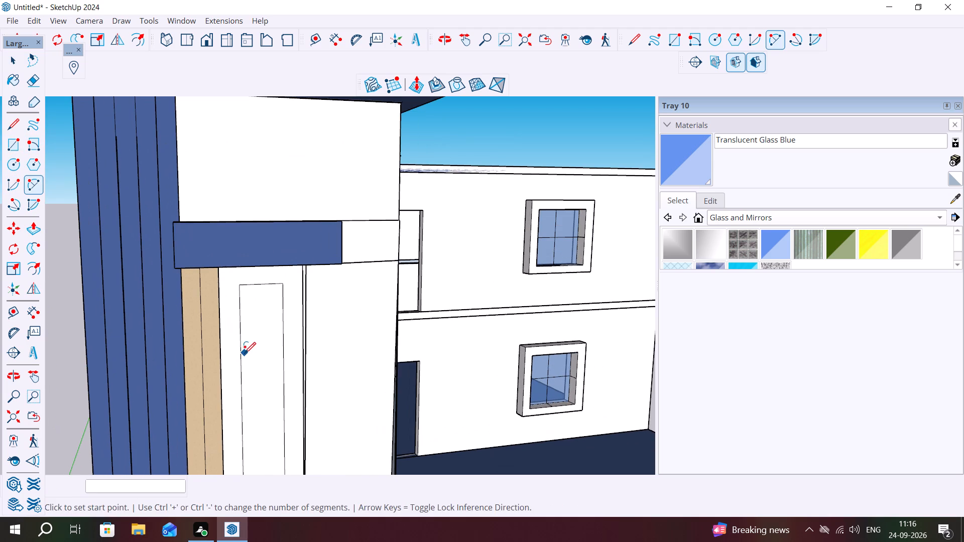
left_click(244, 353)
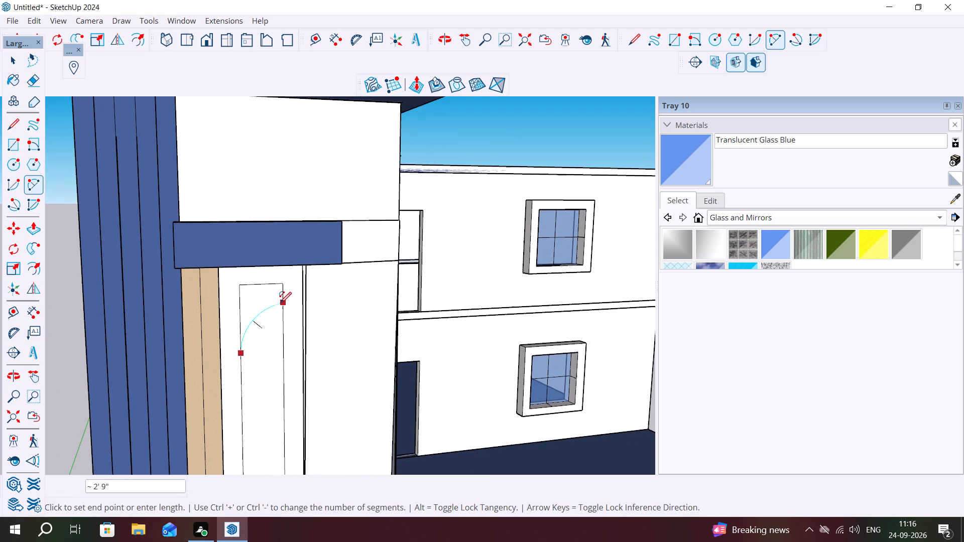
left_click(280, 300)
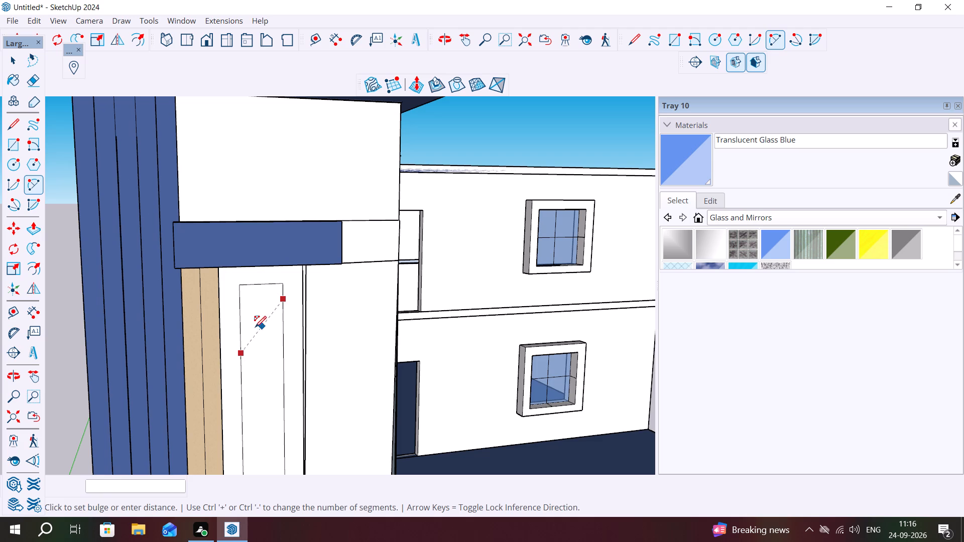
scroll(251, 316, "up", 2)
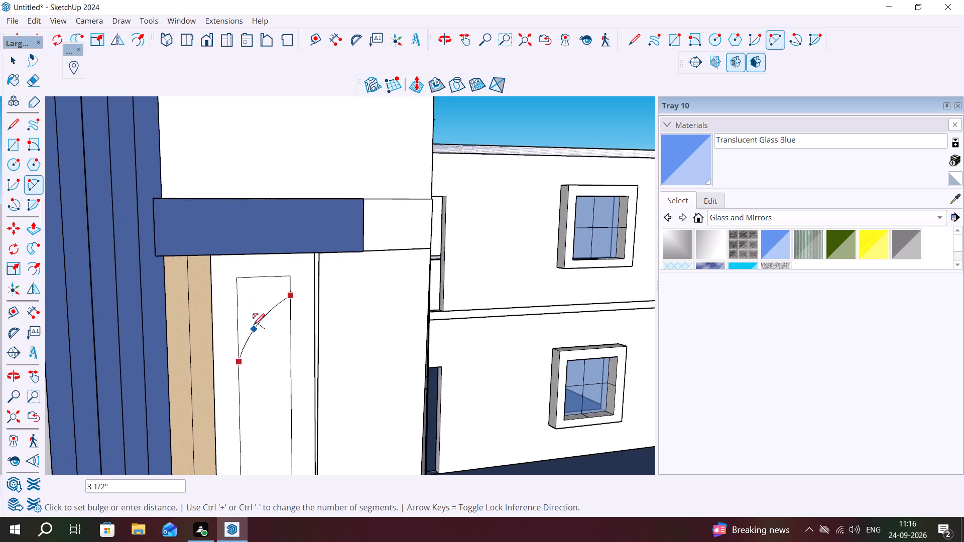
scroll(254, 325, "up", 3)
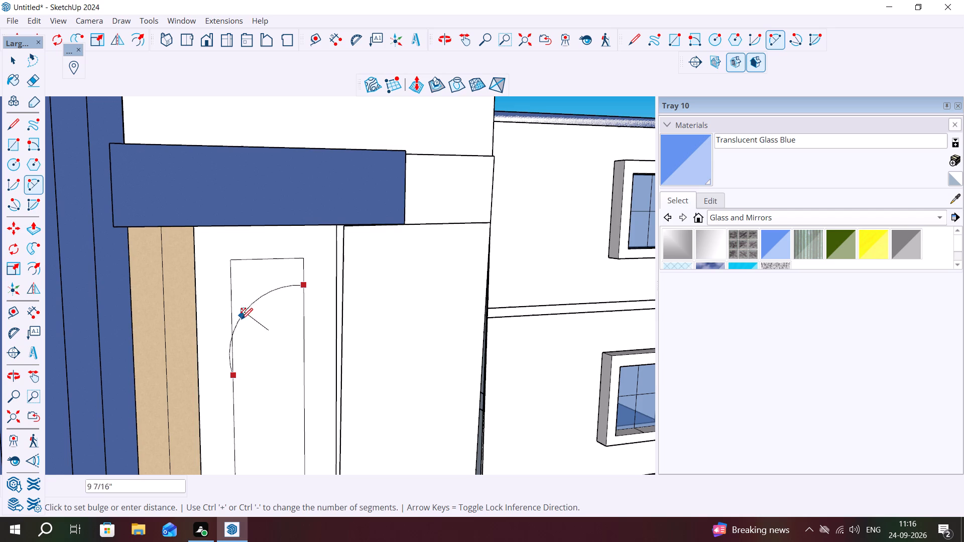
left_click(246, 332)
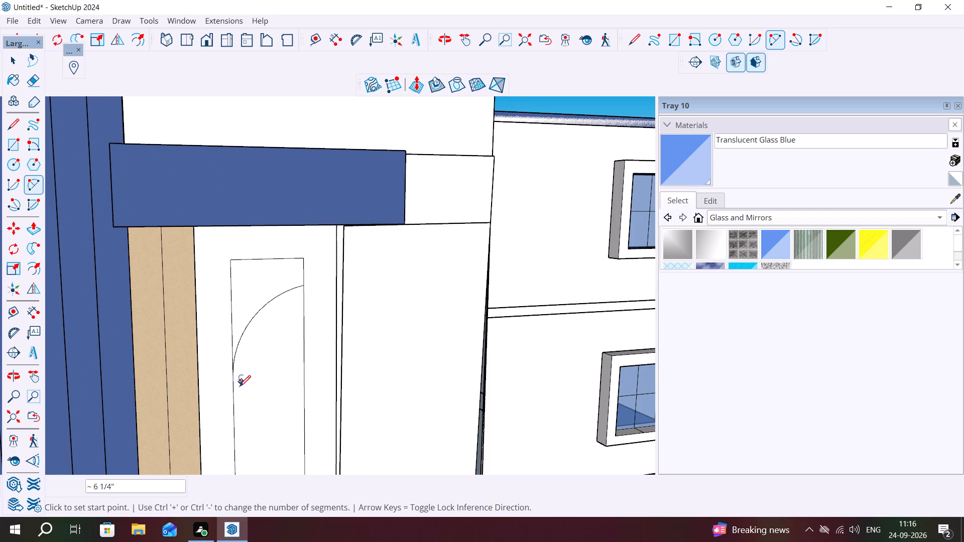
Draw a second two-point arc across the door panel below the first, about 3' 3" across with about 6 1/8" bulge.
scroll(250, 372, "down", 11)
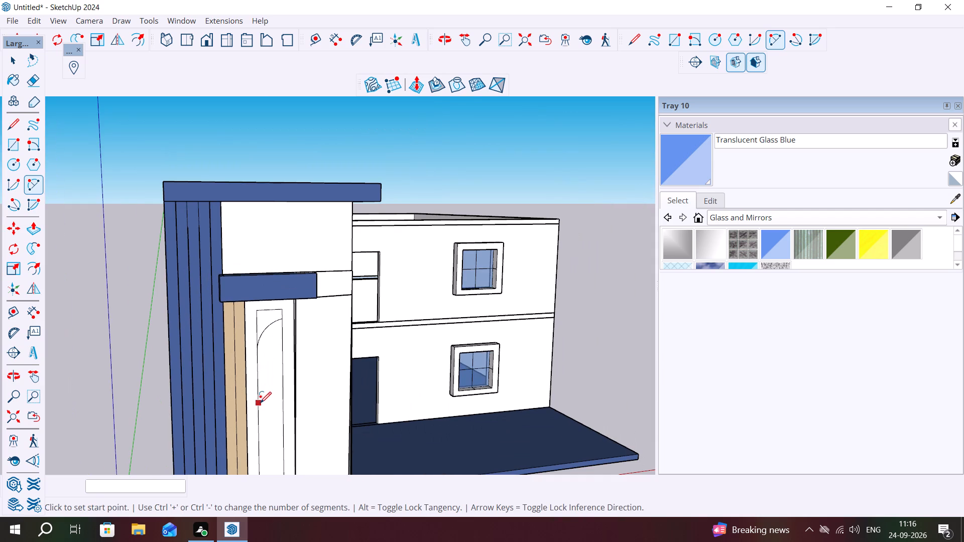
left_click(260, 403)
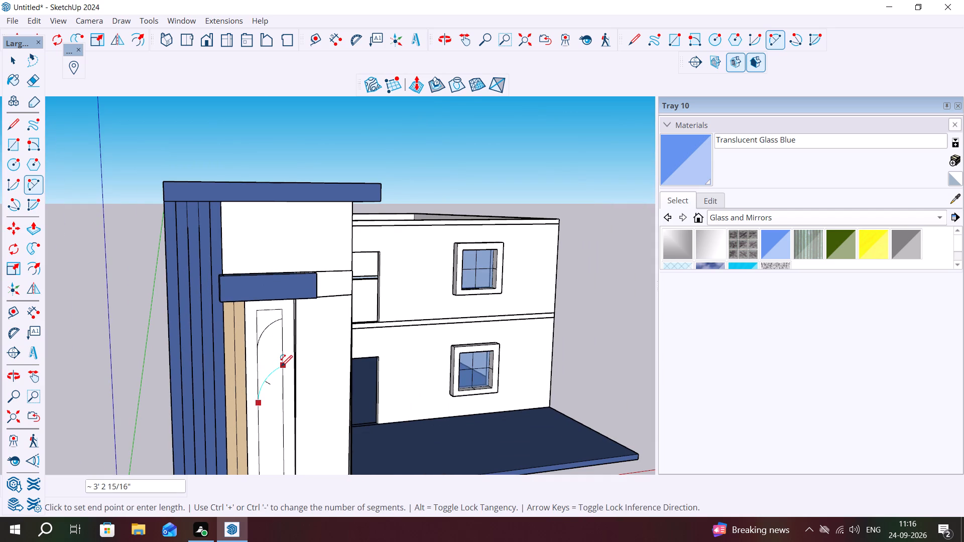
left_click(281, 366)
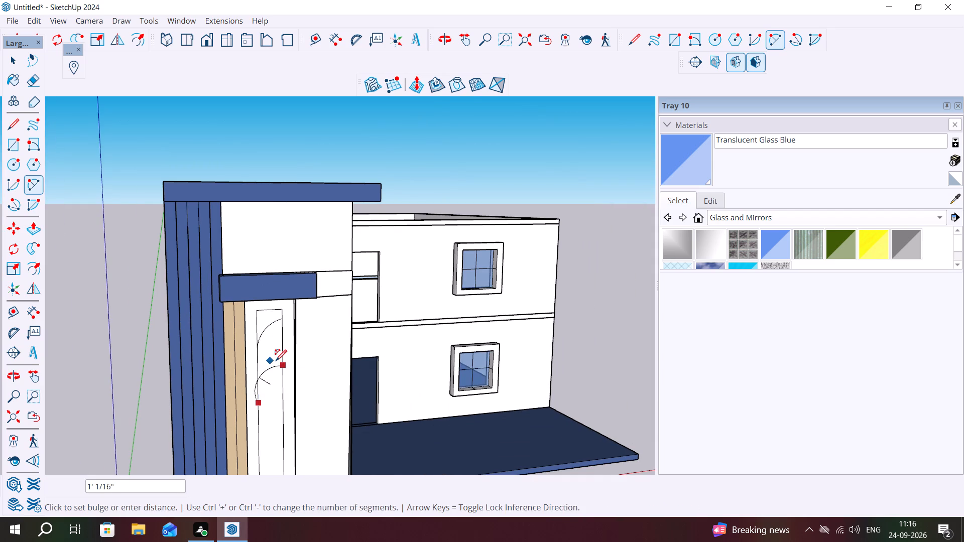
scroll(275, 360, "up", 8)
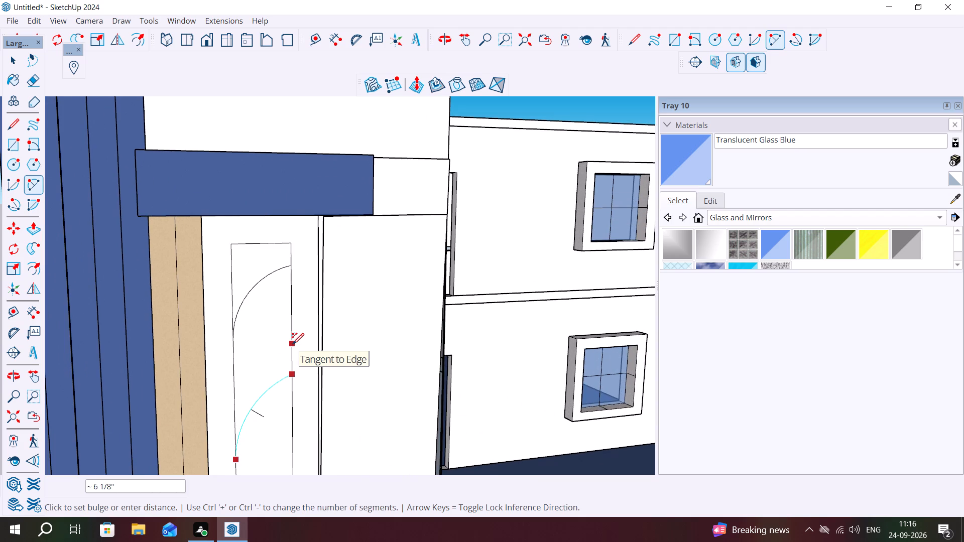
left_click(293, 344)
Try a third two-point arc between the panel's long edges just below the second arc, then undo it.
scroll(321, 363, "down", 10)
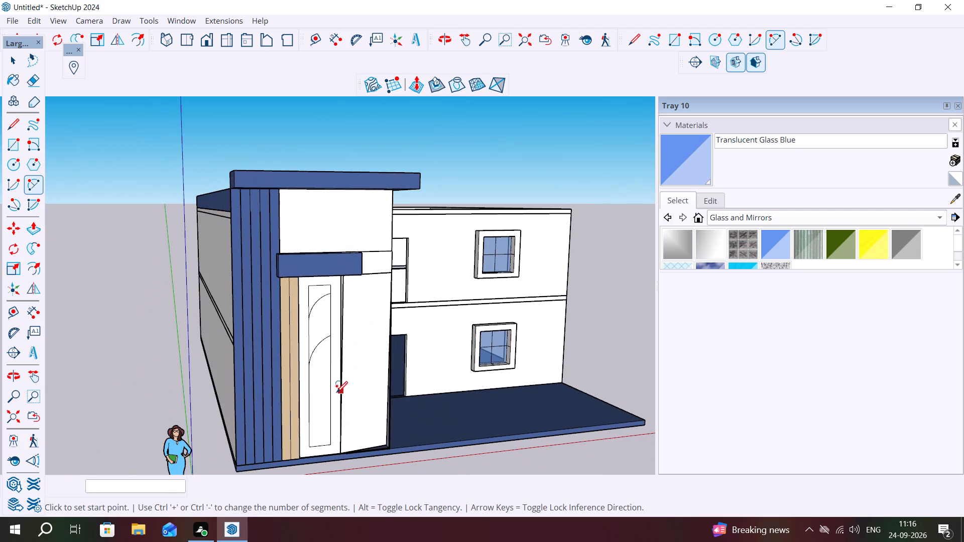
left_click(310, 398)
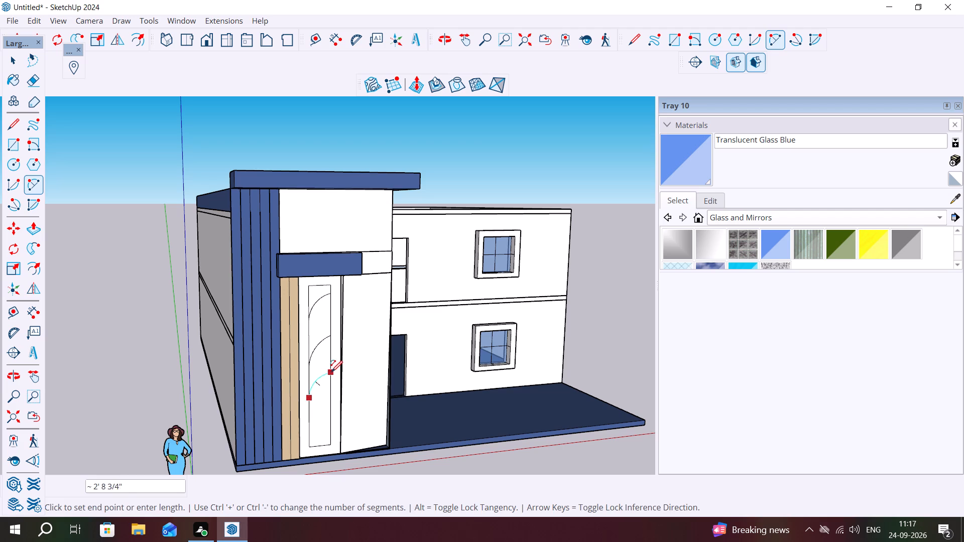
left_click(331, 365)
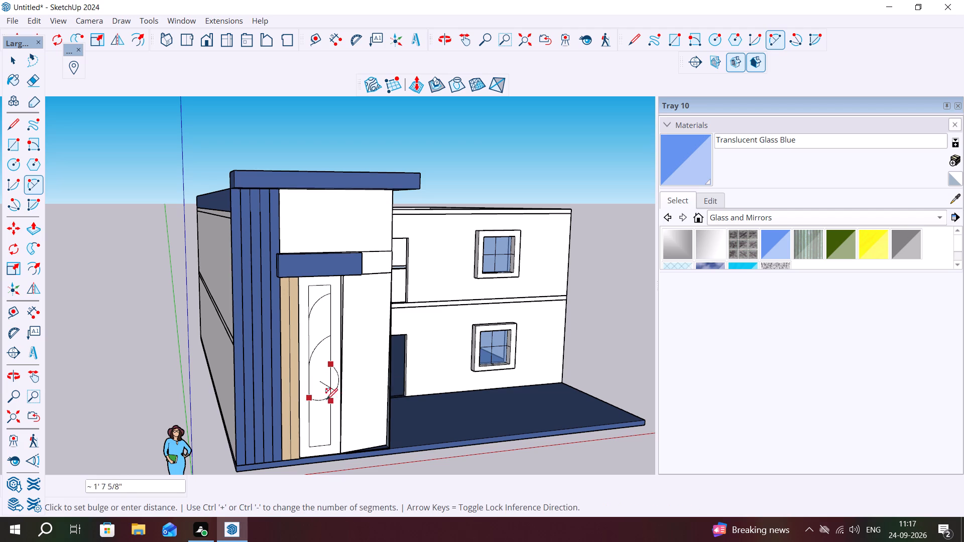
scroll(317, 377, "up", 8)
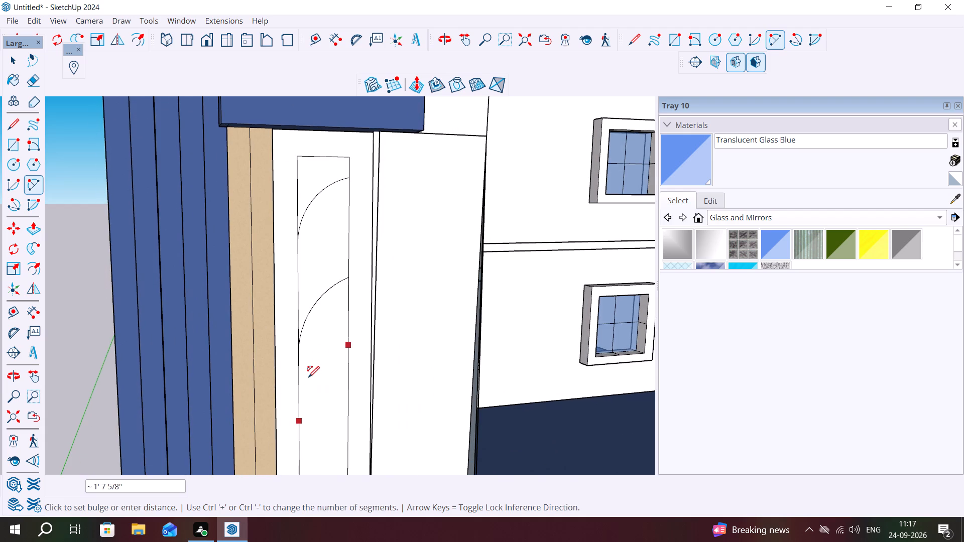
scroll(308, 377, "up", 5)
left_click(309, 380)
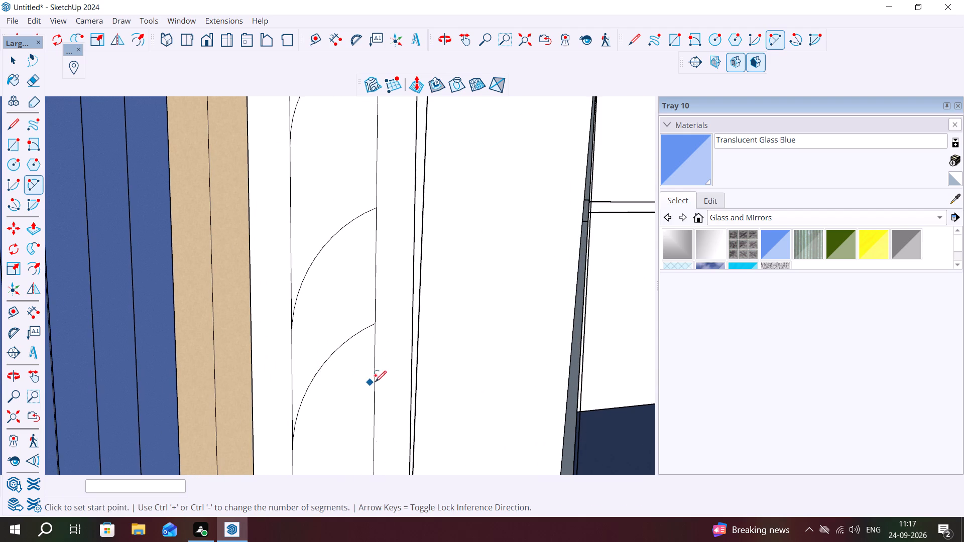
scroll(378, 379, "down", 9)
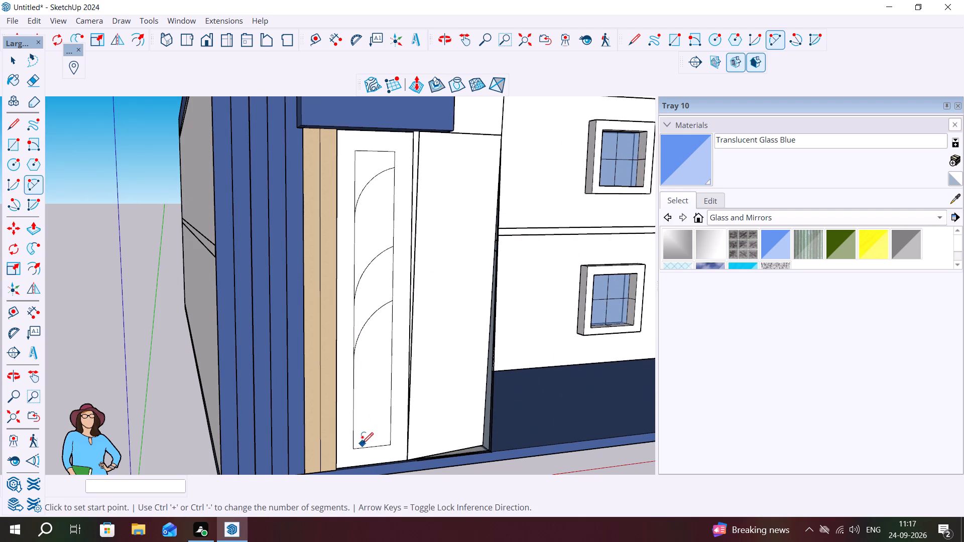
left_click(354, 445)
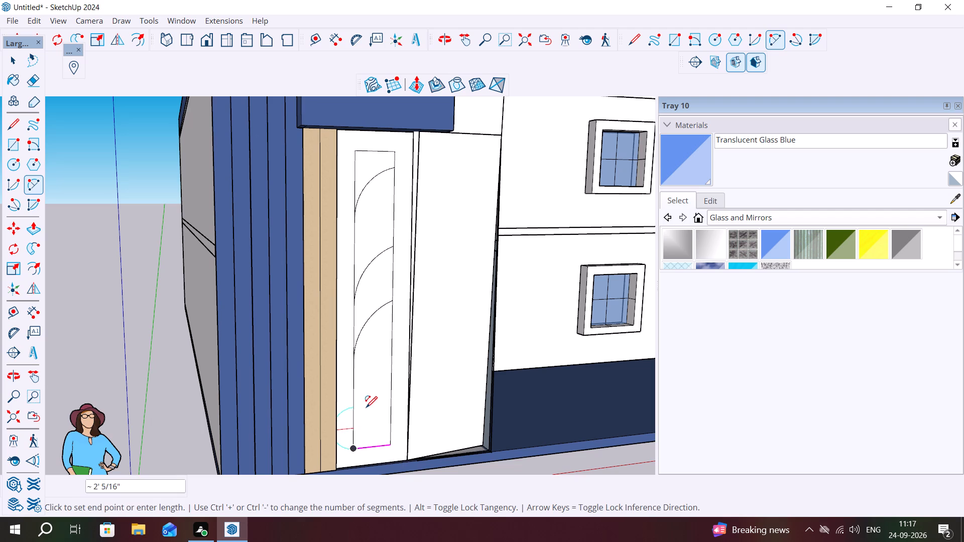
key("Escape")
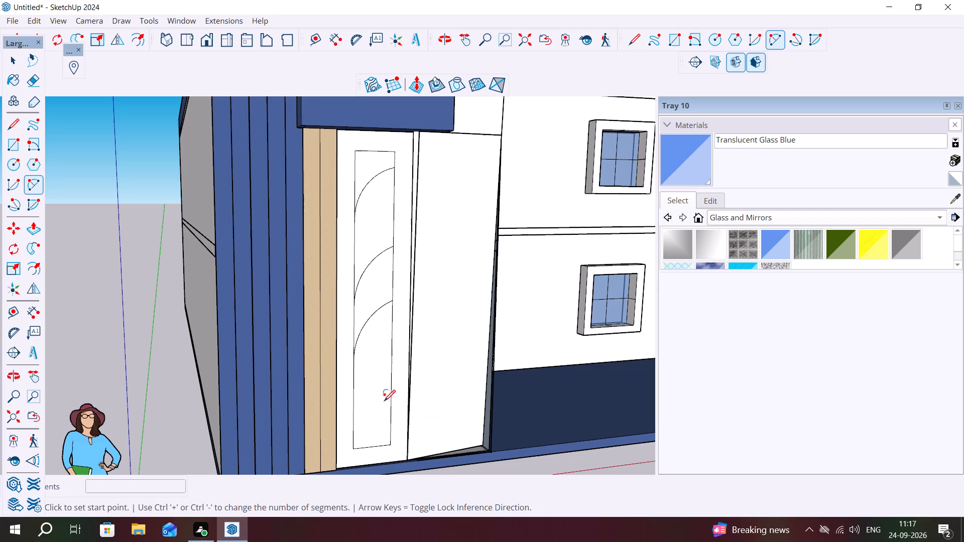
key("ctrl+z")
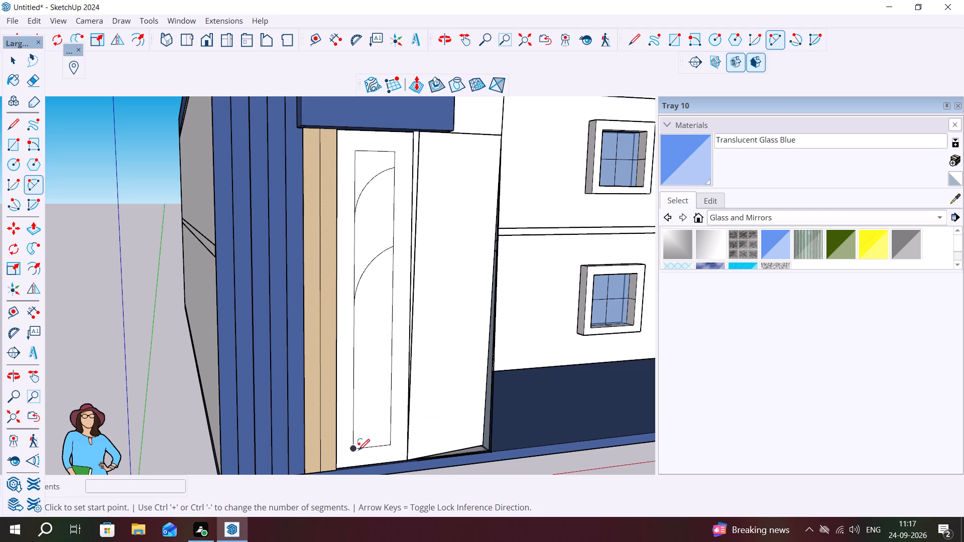
Draw a two-point arc from the panel's bottom corner to its opposite long edge, about 3' 5" across with about 5 3/16" bulge.
left_click(353, 448)
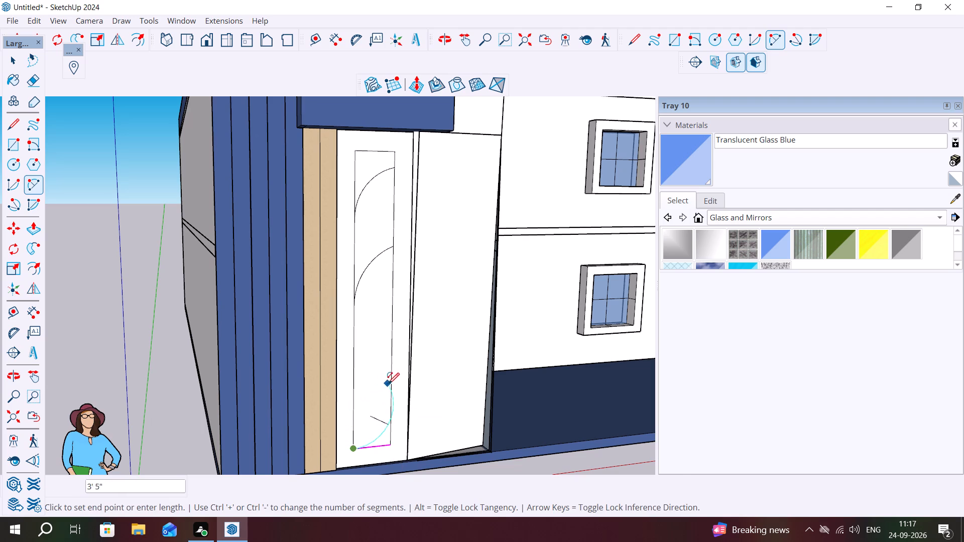
left_click(390, 379)
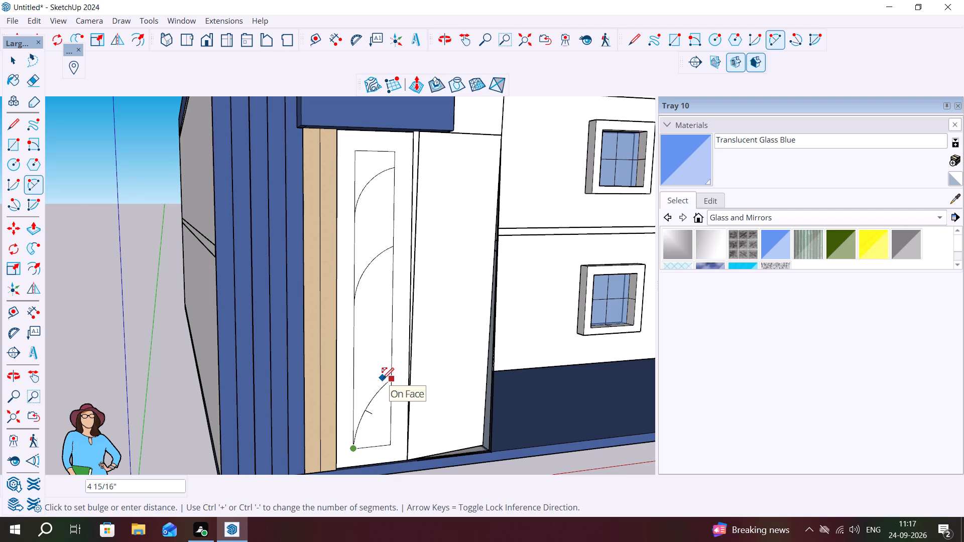
scroll(383, 379, "up", 5)
left_click(383, 376)
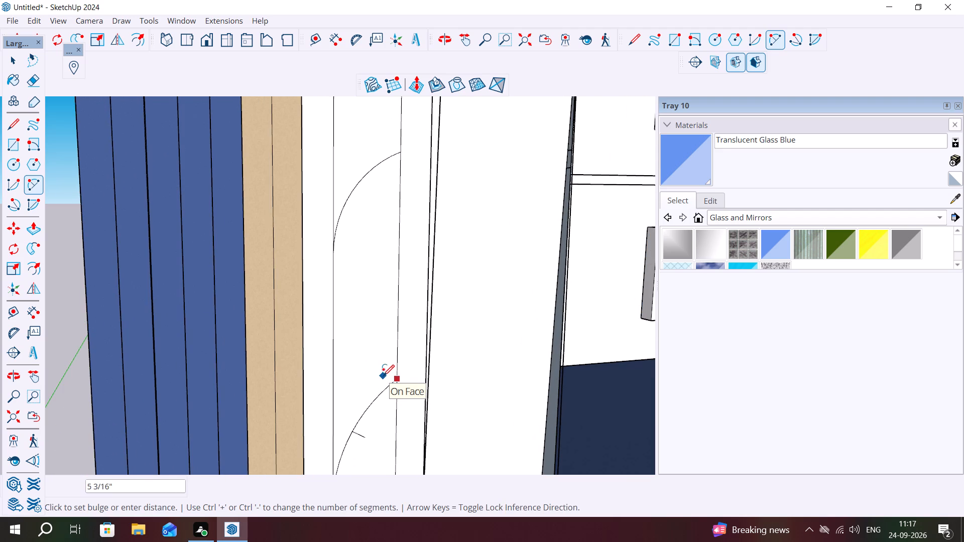
Draw a two-point arc between the second and bottom arcs of the panel, about 3' 10 5/8" across with about 5 15/16" bulge.
left_click(333, 360)
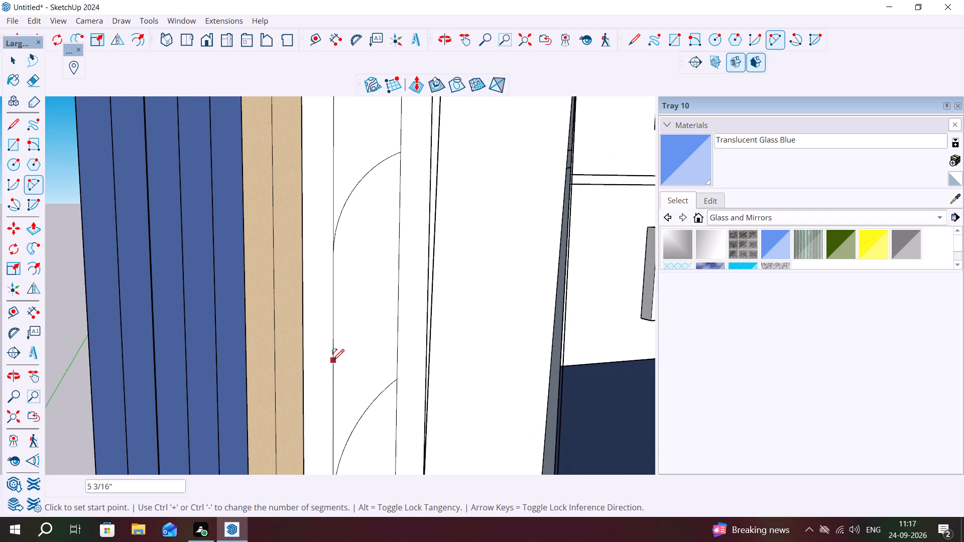
left_click(399, 232)
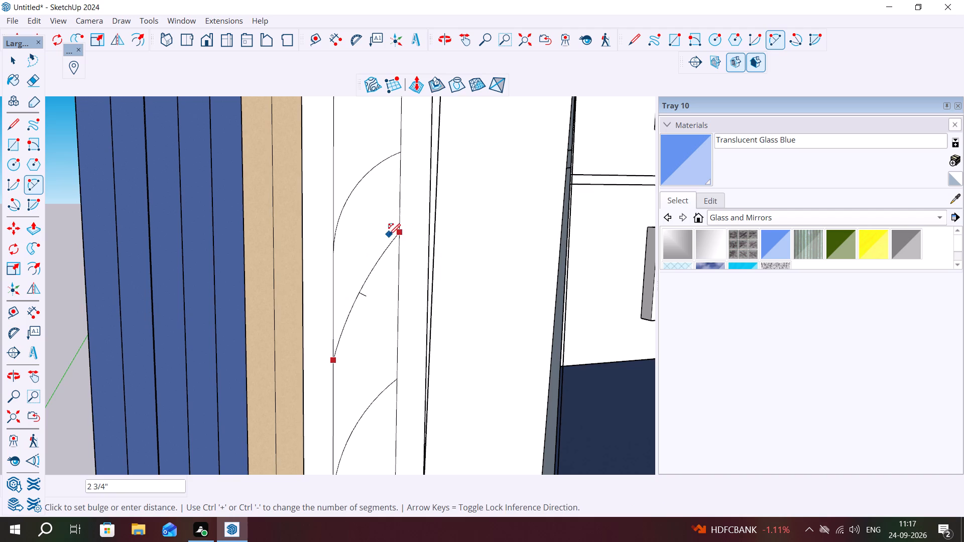
left_click(376, 234)
scroll(413, 258, "down", 1)
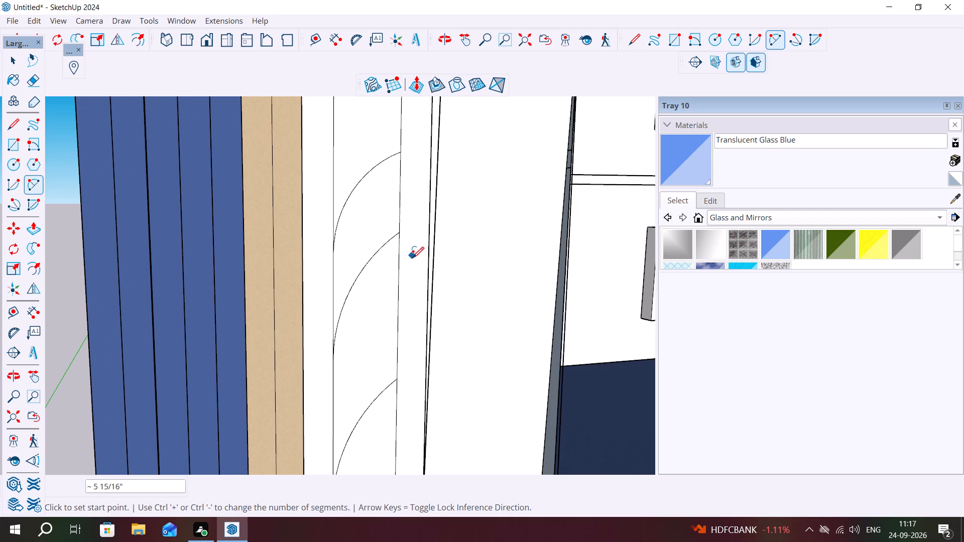
scroll(413, 258, "down", 9)
key("Escape")
key("Escape")
key("space")
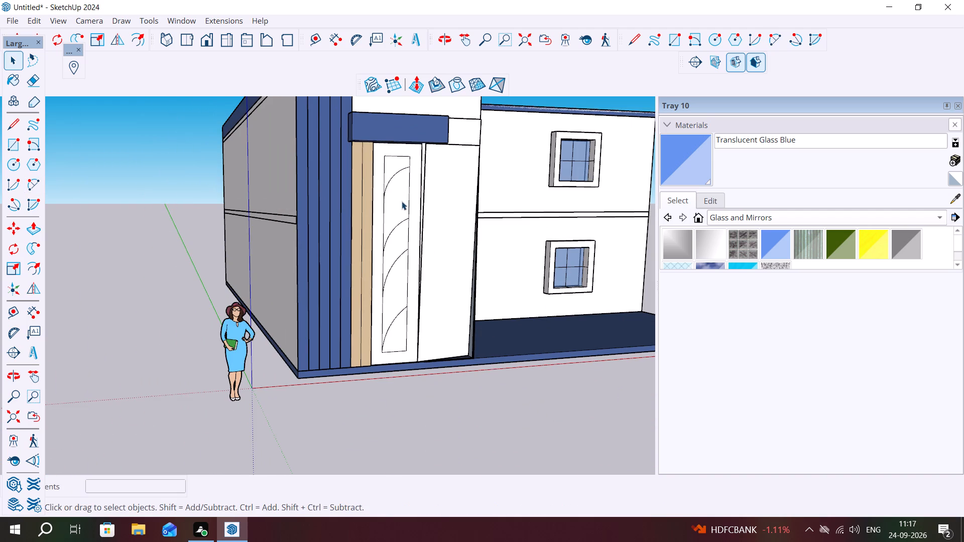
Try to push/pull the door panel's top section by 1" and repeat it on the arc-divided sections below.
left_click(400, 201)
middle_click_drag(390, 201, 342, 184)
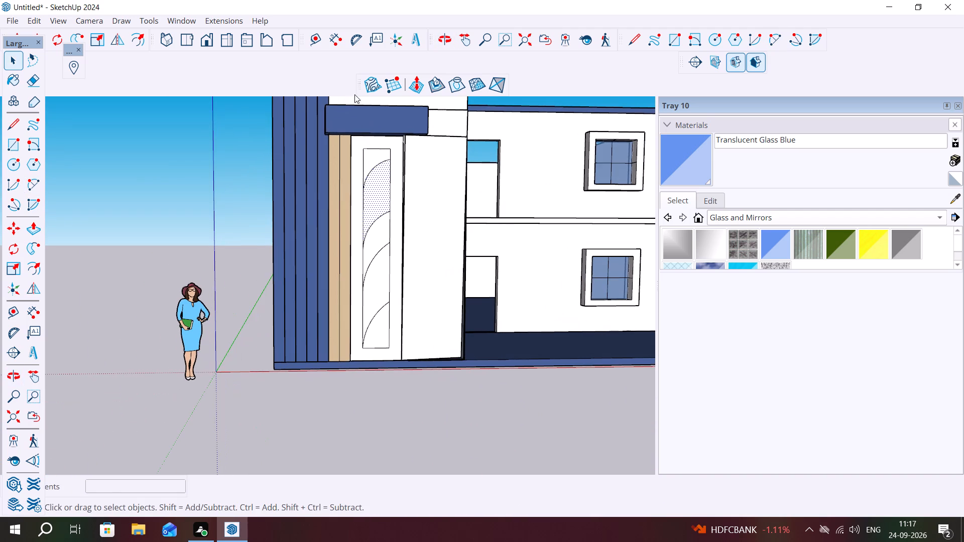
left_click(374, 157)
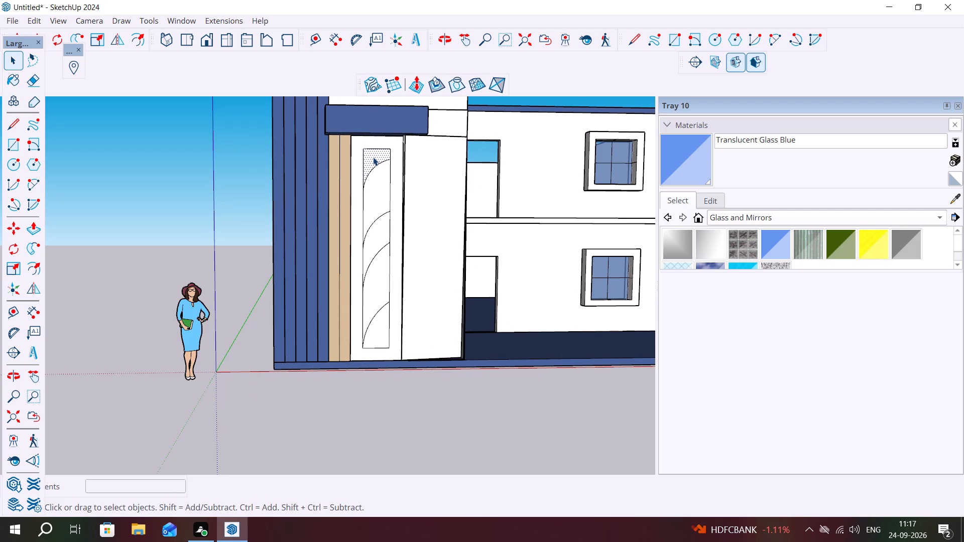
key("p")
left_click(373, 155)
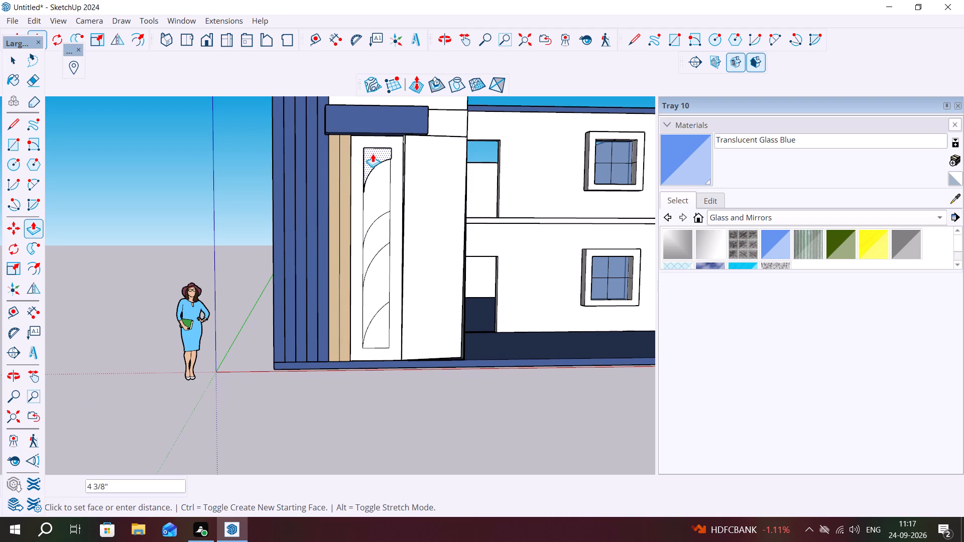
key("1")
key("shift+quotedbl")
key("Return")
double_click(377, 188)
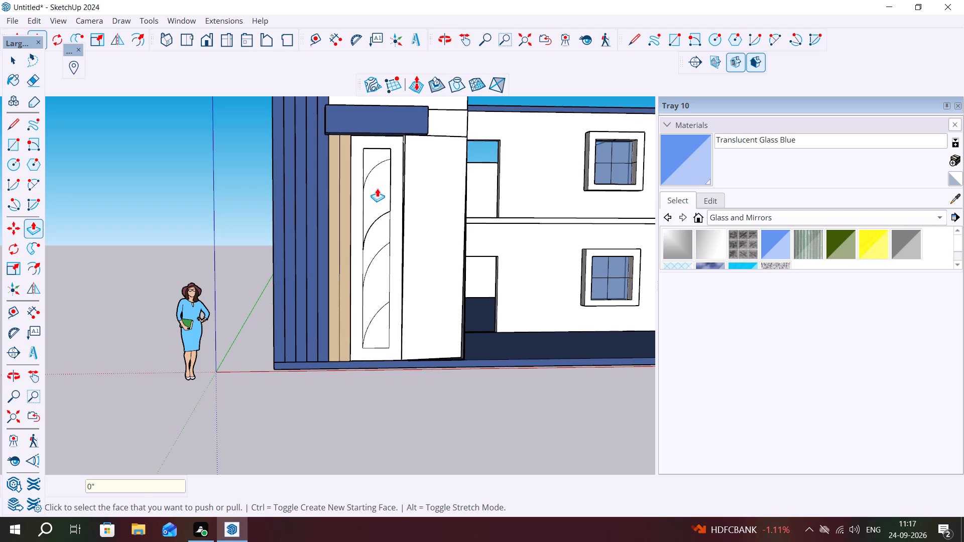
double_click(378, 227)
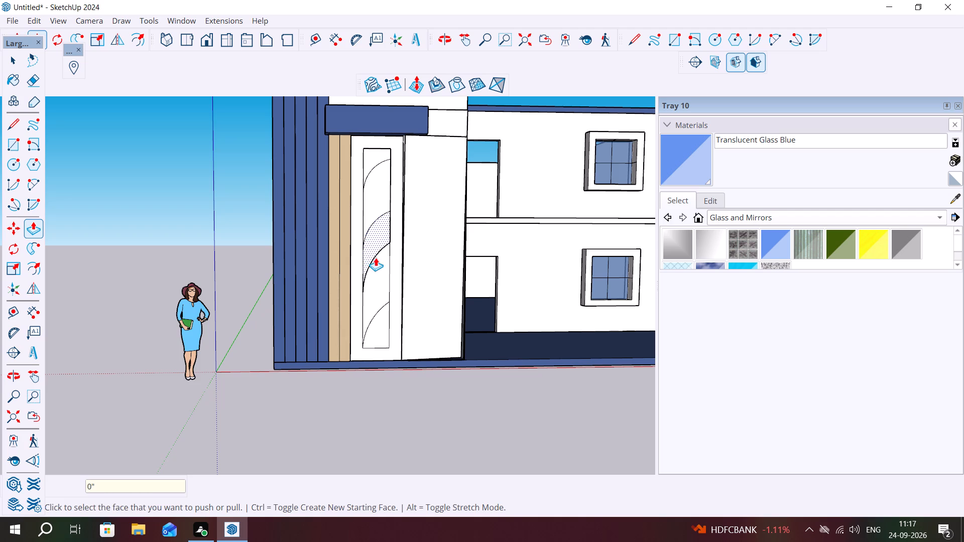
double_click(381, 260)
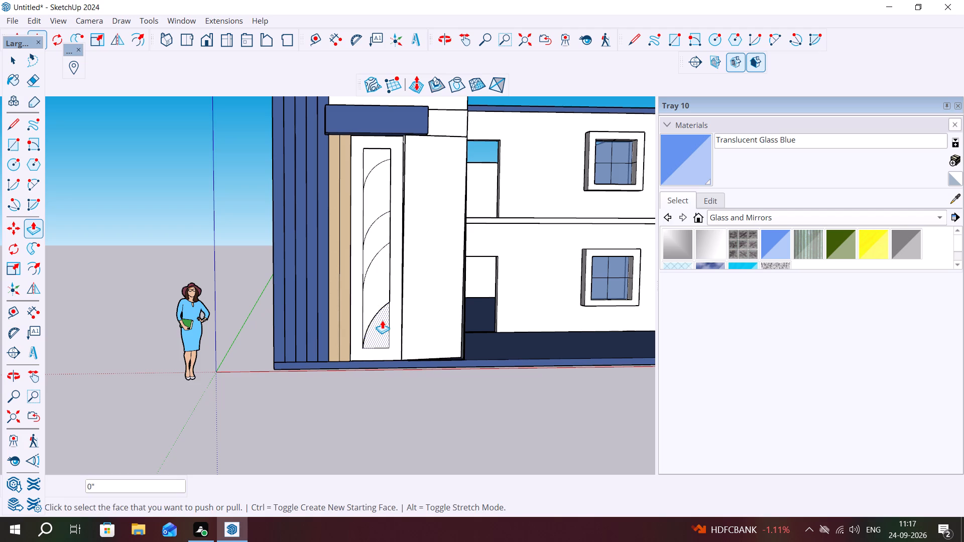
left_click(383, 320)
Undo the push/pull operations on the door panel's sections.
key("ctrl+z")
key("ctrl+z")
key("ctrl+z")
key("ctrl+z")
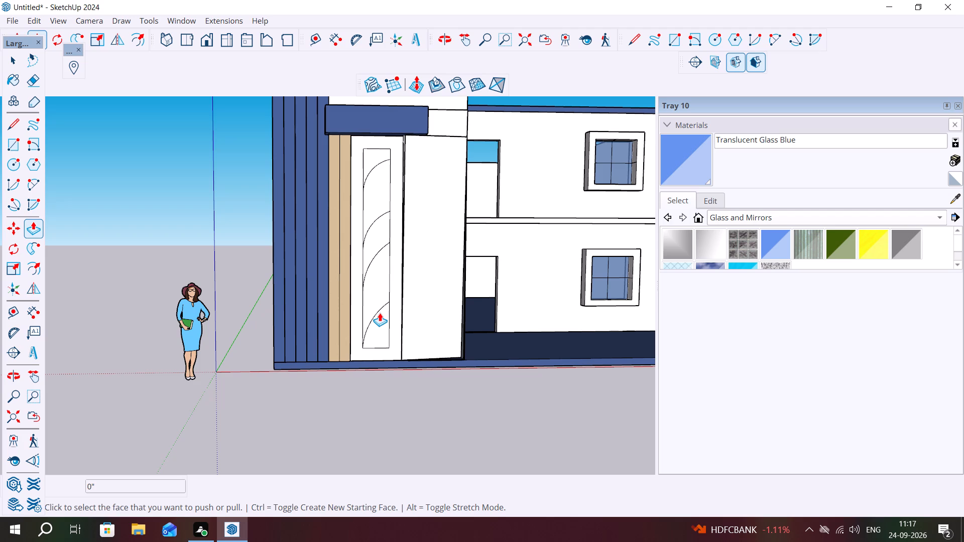
Offset the outline of the door panel's top section inward by about 5/8" to form a thin border.
key("space")
left_click(377, 158)
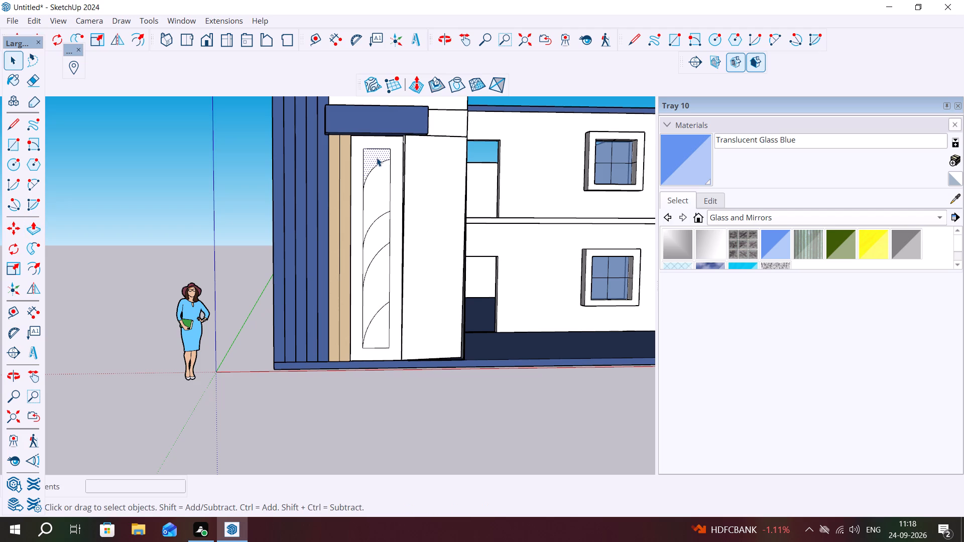
key("f")
scroll(369, 139, "up", 5)
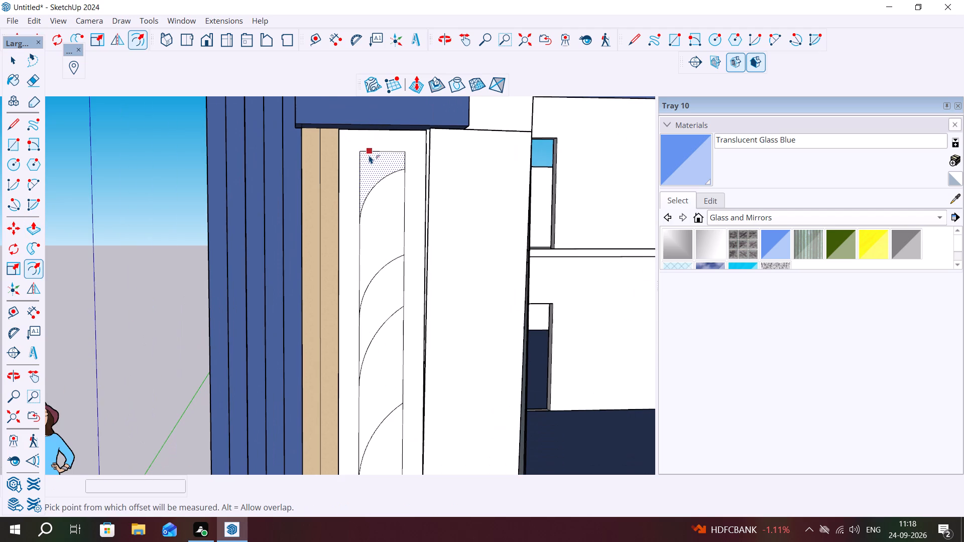
left_click(369, 155)
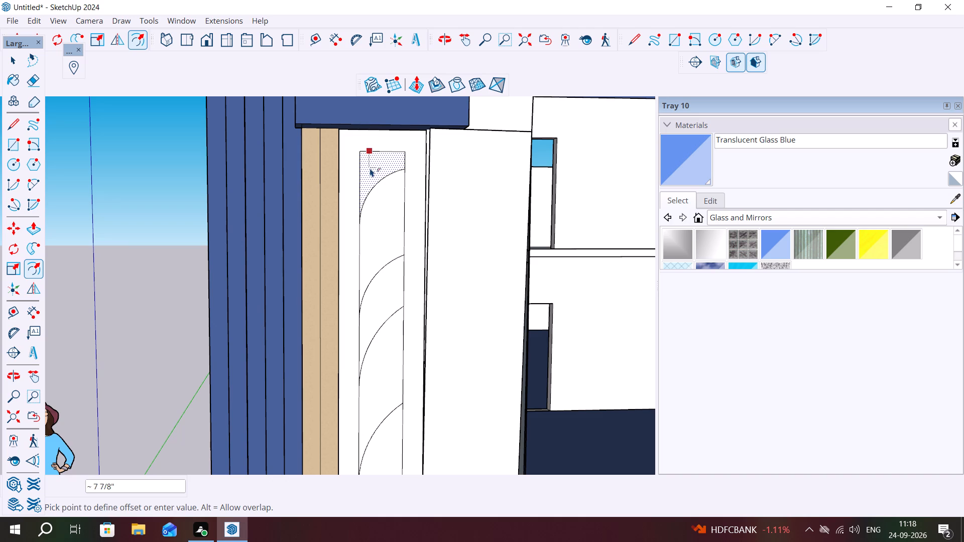
scroll(370, 175, "up", 11)
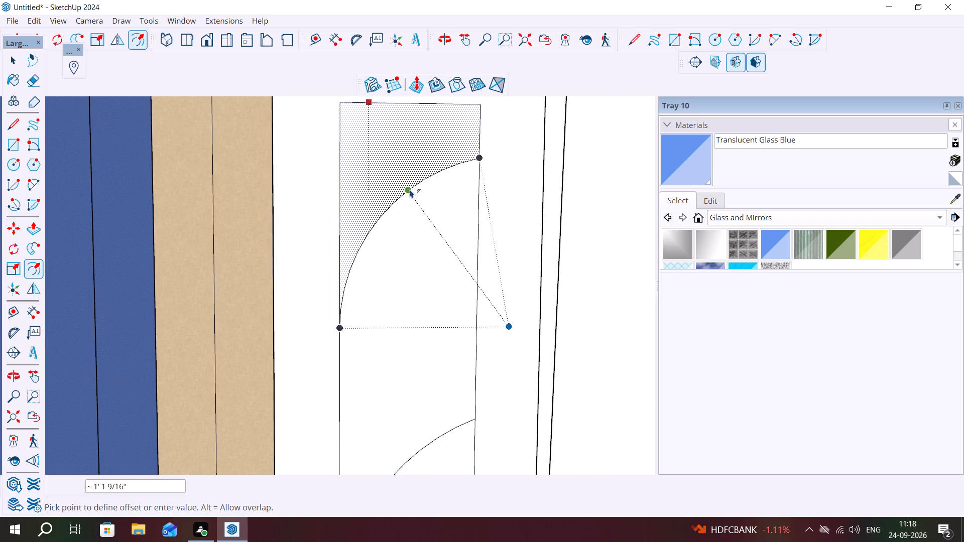
scroll(370, 166, "up", 2)
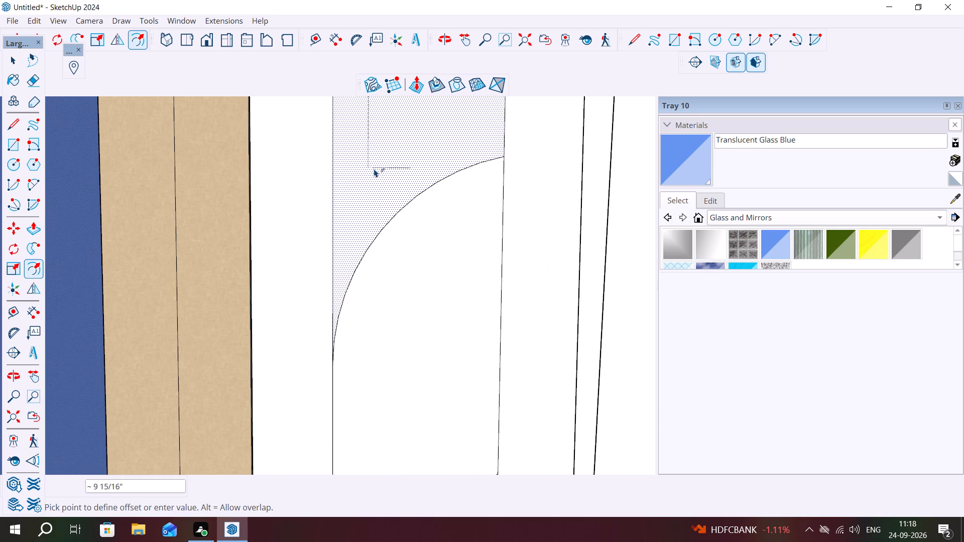
scroll(381, 179, "down", 6)
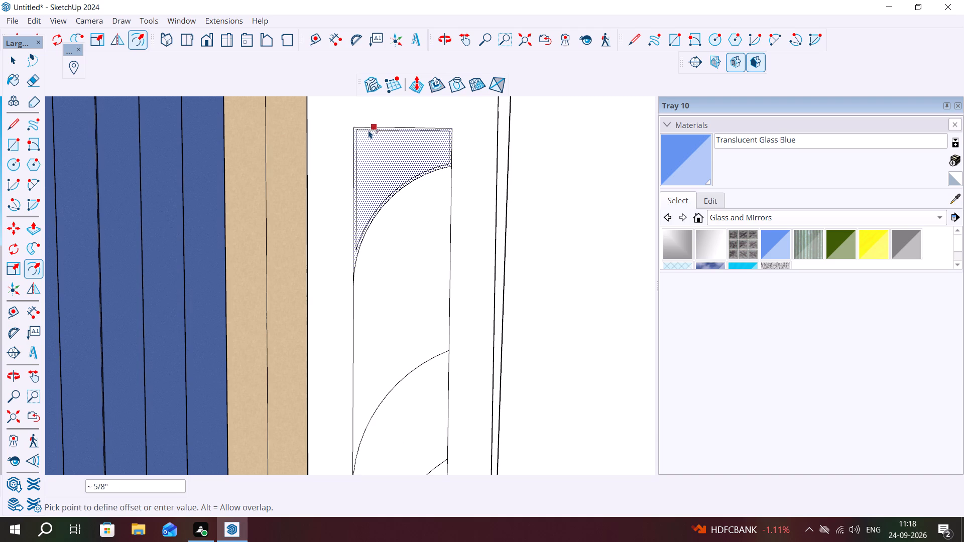
left_click(369, 130)
key("space")
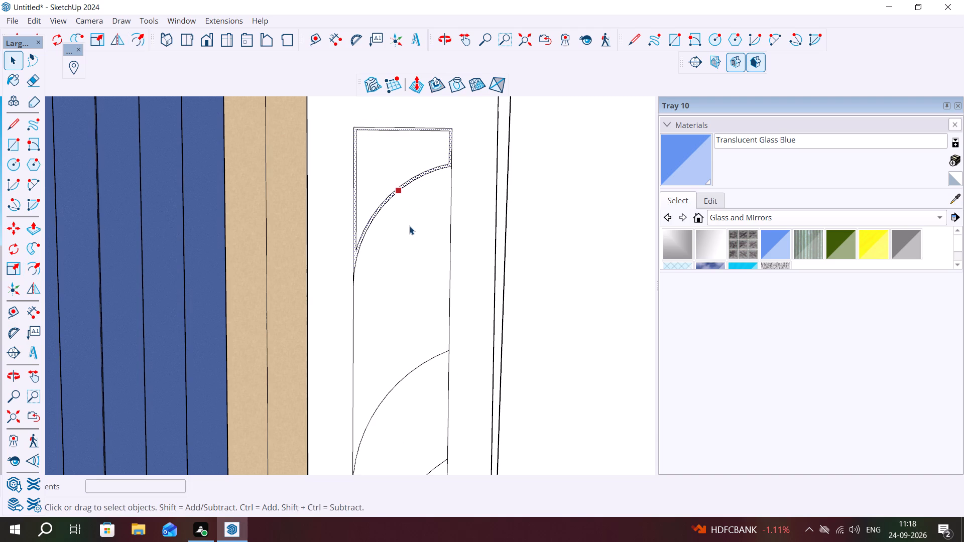
Offset the outline of the door panel's second section inward by the same distance as the top section's border.
left_click(409, 226)
double_click(406, 230)
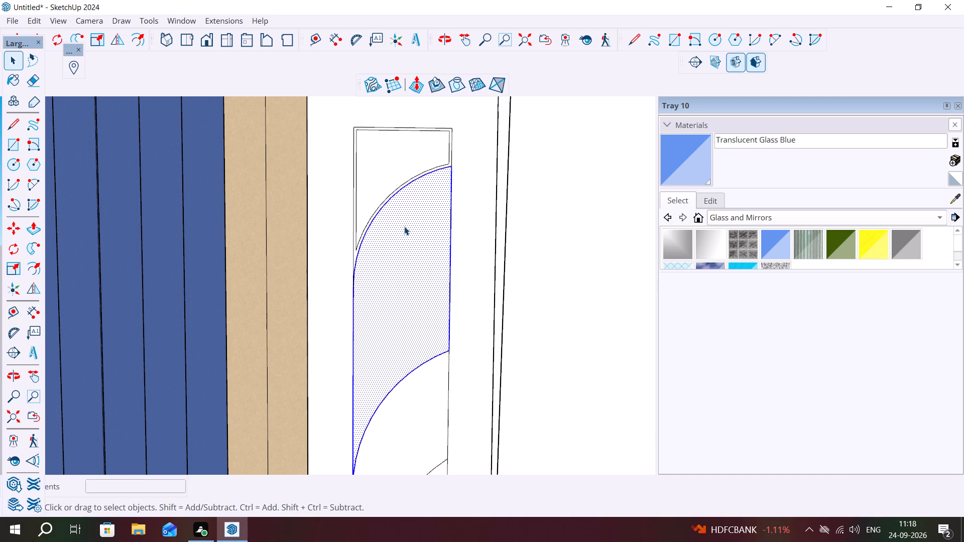
key("f")
double_click(404, 226)
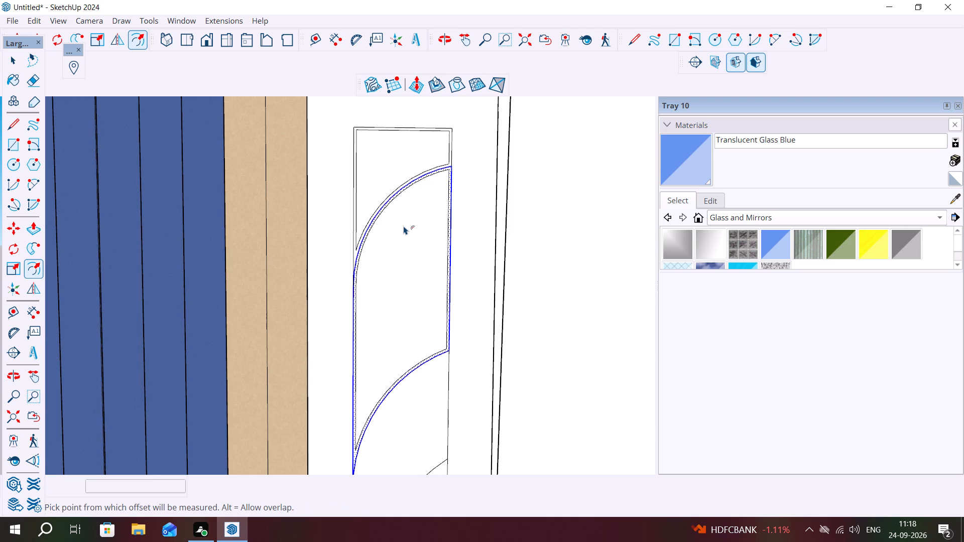
left_click(392, 229)
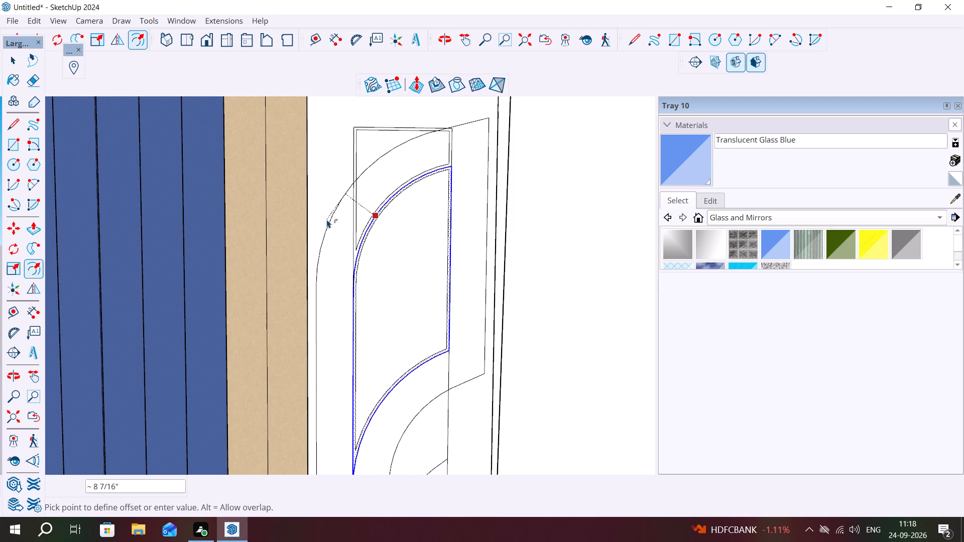
key("Escape")
scroll(323, 215, "down", 6)
key("space")
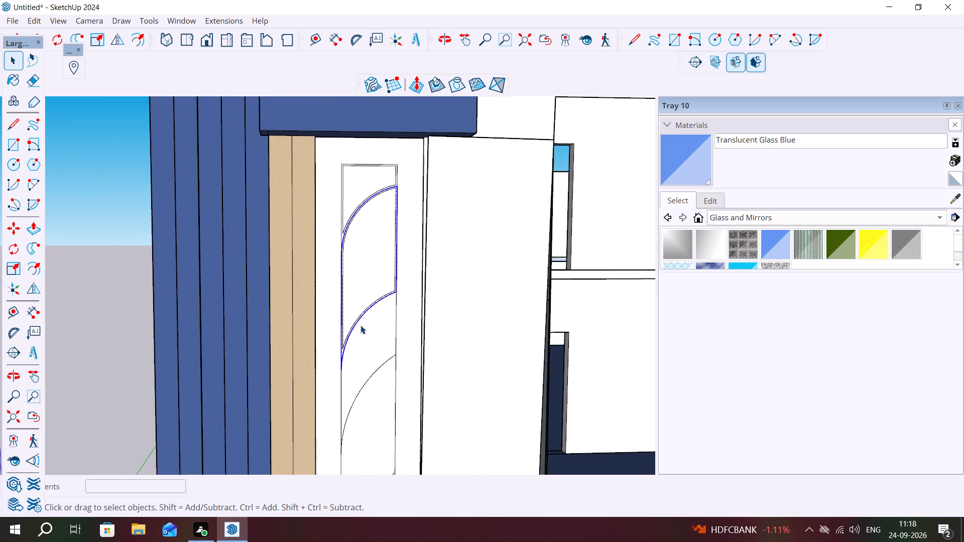
Repeat the same inward offset on the panel's third section, between the second and third arcs.
left_click(363, 341)
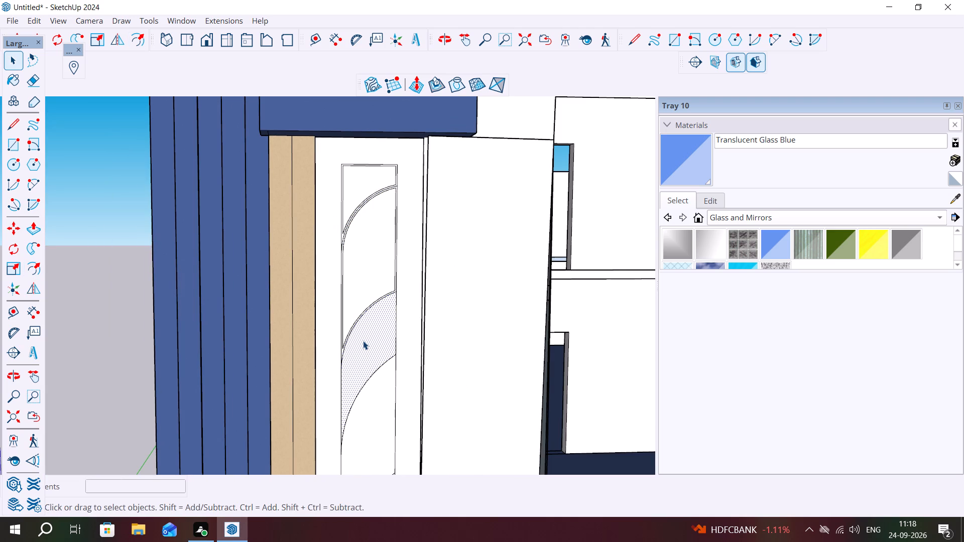
key("f")
double_click(363, 341)
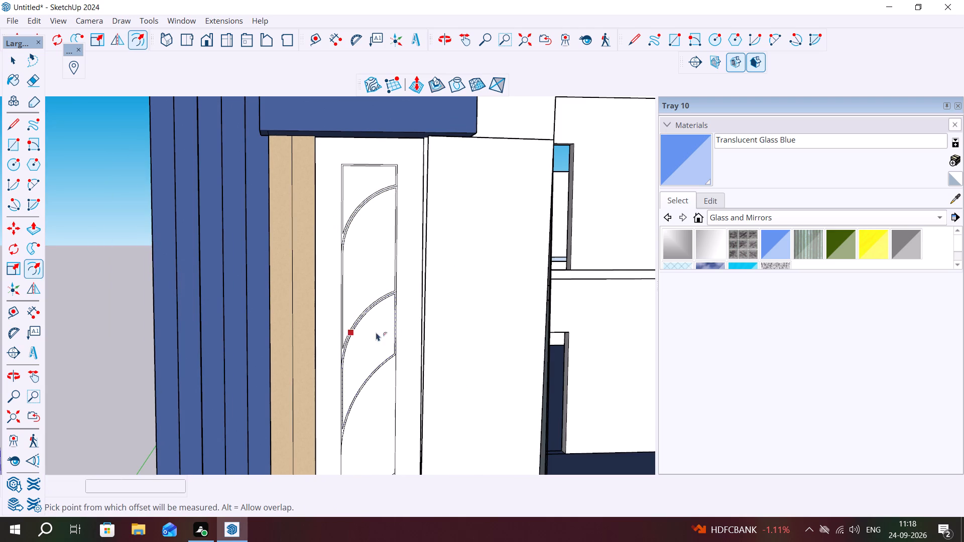
scroll(399, 320, "down", 3)
key("Escape")
key("space")
Offset the outline of the panel's fourth section, above the bottom arc, inward by about 3/4".
left_click(381, 376)
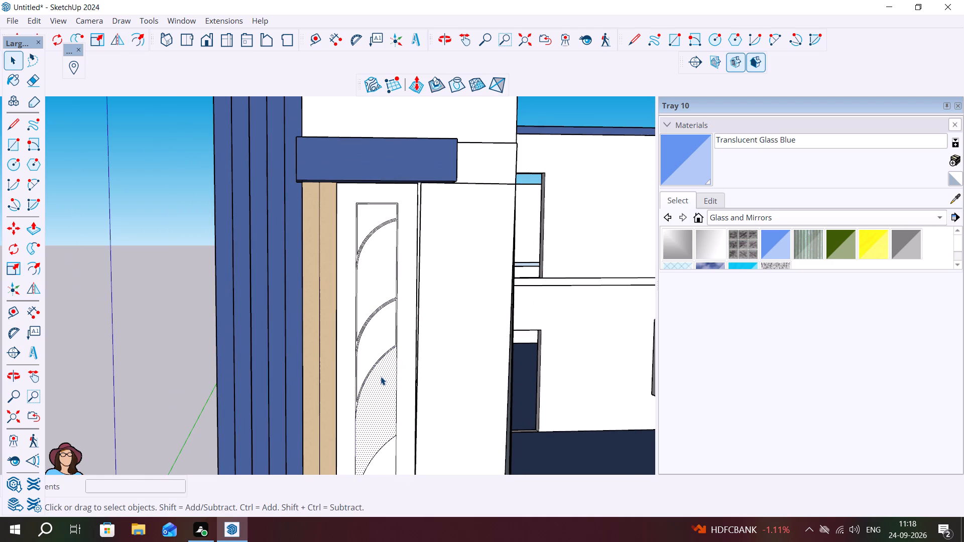
key("f")
left_click(381, 376)
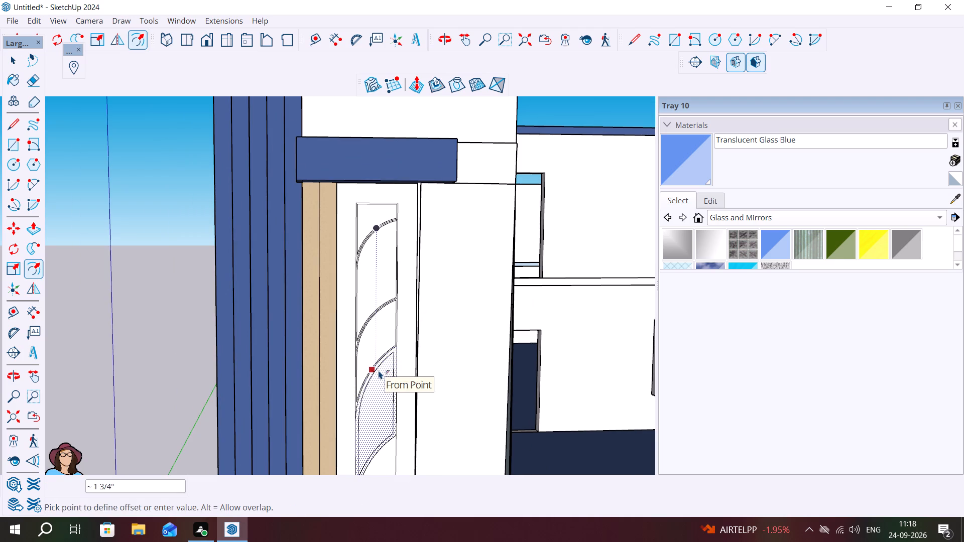
scroll(375, 365, "up", 2)
middle_click_drag(375, 365, 377, 361)
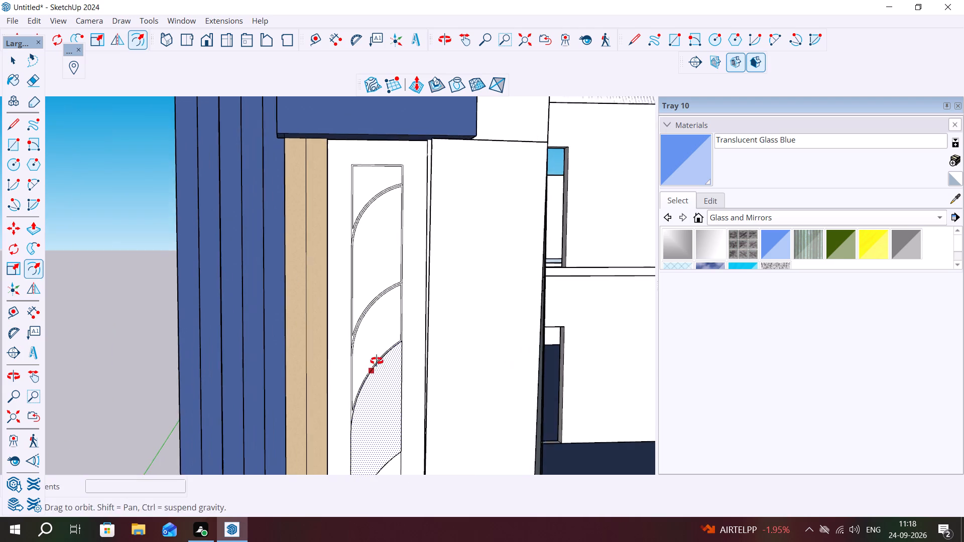
middle_click_drag(377, 361, 378, 356)
scroll(378, 331, "down", 14)
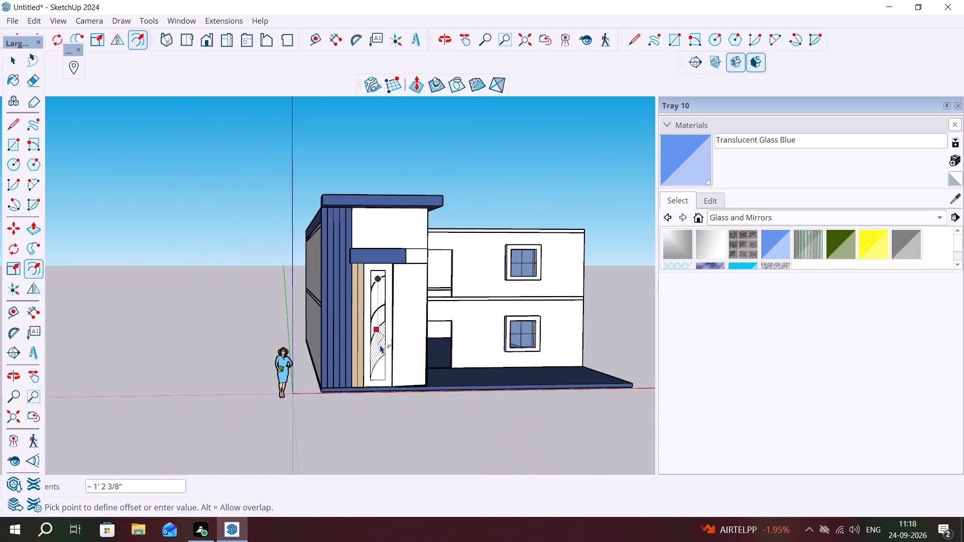
scroll(380, 345, "up", 6)
middle_click_drag(376, 349, 362, 326)
scroll(362, 348, "up", 5)
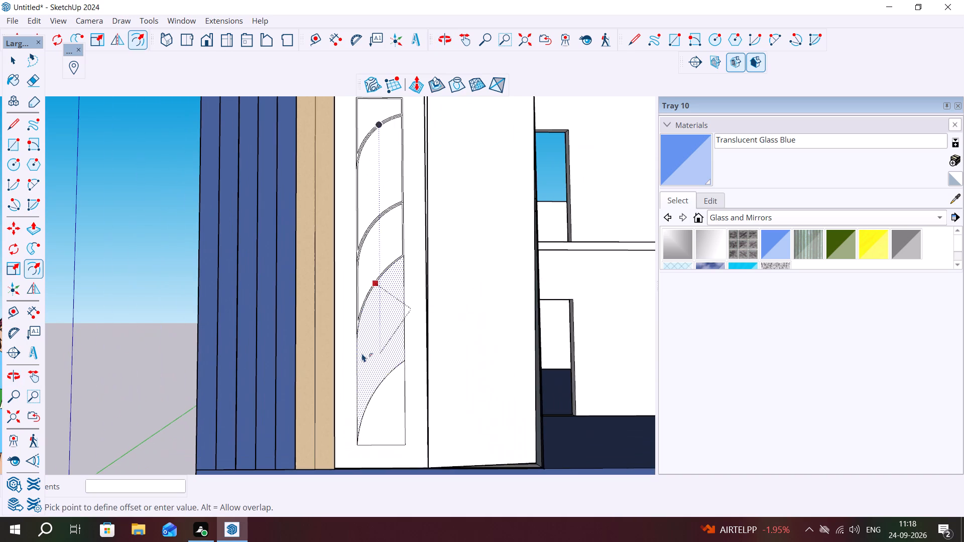
left_click(350, 313)
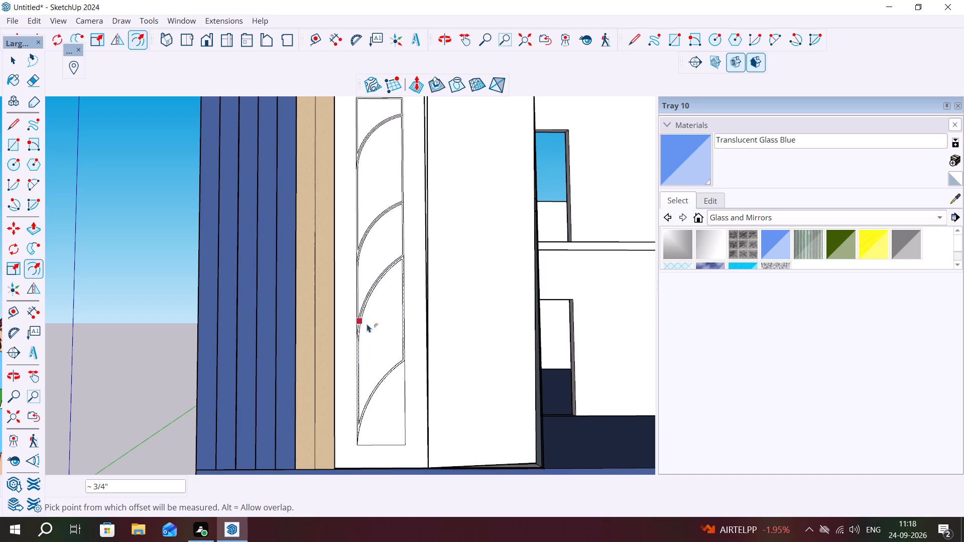
key("Escape")
Repeat the same inward offset on the panel's bottom section to complete its thin border.
double_click(384, 399)
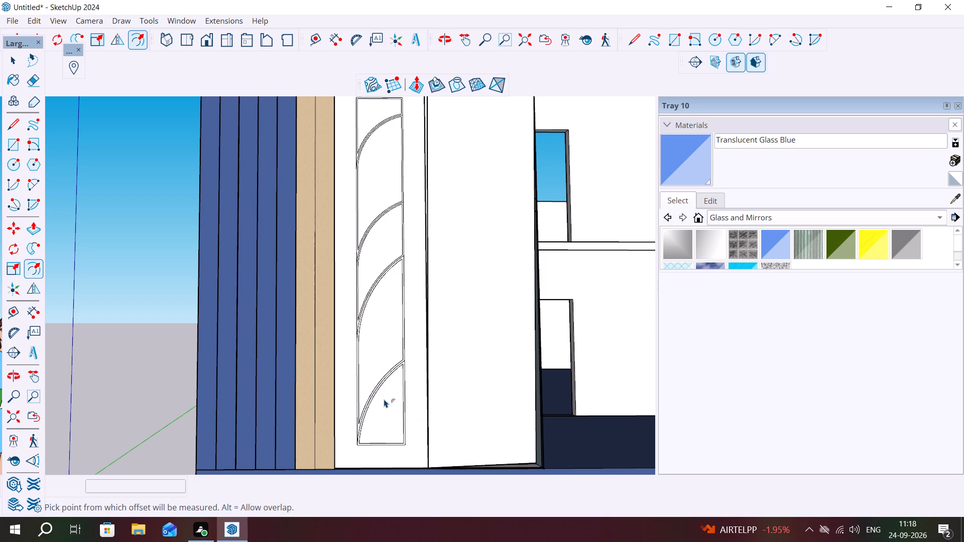
key("Escape")
key("space")
Delete the three lower original dividing arcs lying between the offset border lines so the borders merge into single bands.
scroll(363, 399, "up", 10)
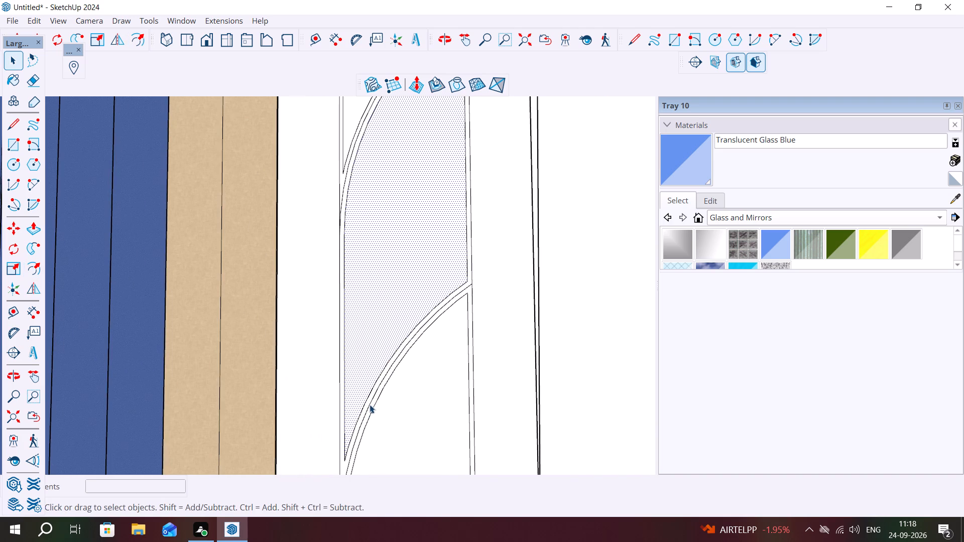
left_click(370, 402)
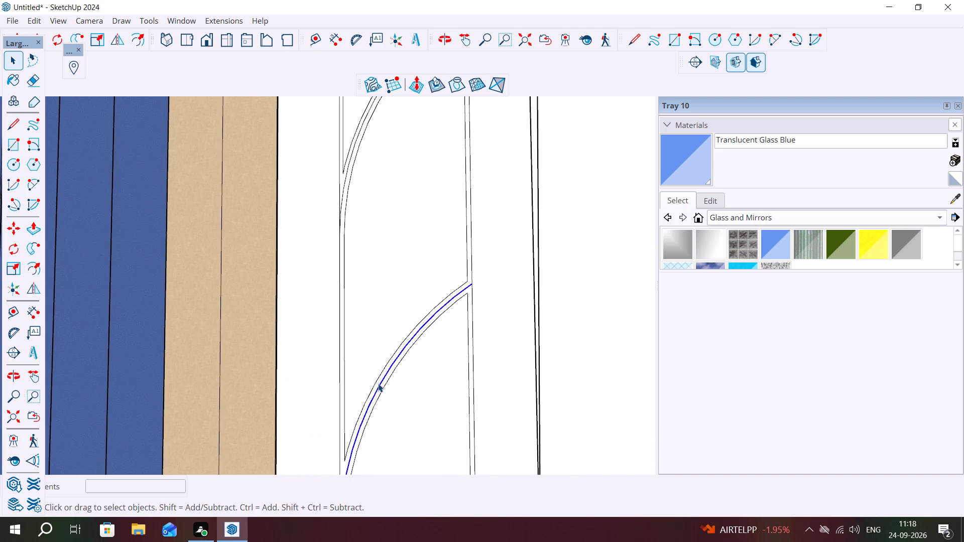
key("Delete")
scroll(421, 330, "down", 7)
scroll(420, 169, "up", 1)
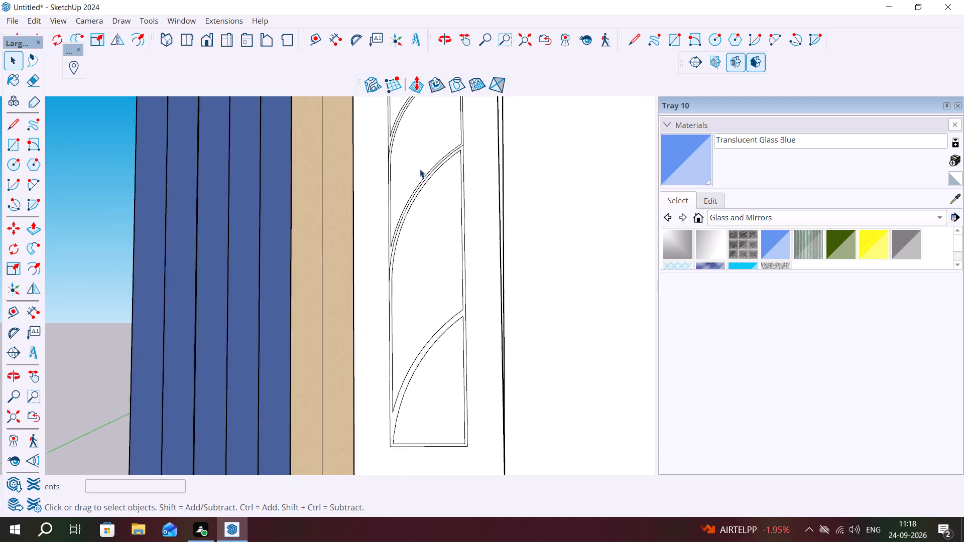
scroll(420, 169, "up", 6)
left_click(406, 291)
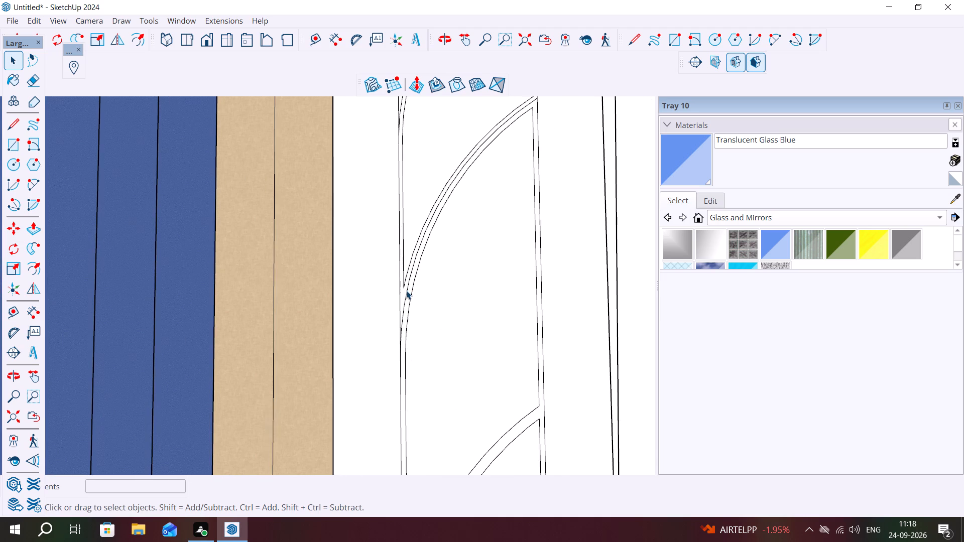
key("Delete")
scroll(403, 281, "down", 5)
scroll(463, 239, "up", 1)
scroll(463, 239, "down", 6)
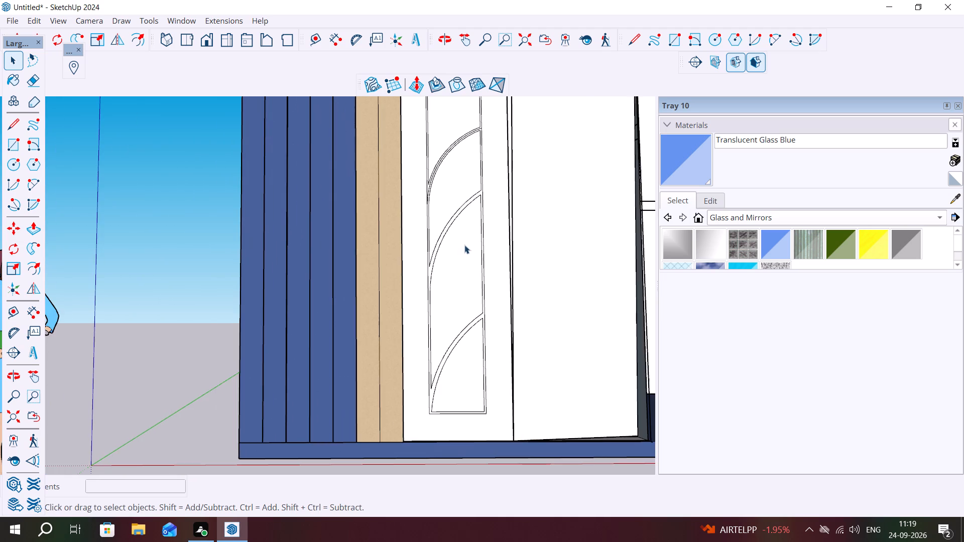
scroll(458, 161, "up", 10)
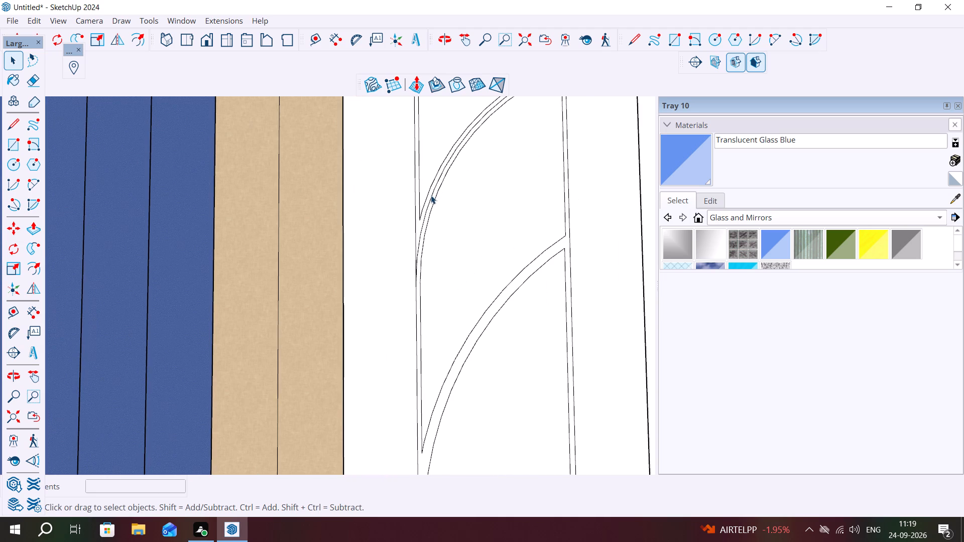
left_click(431, 195)
key("Delete")
scroll(448, 203, "down", 11)
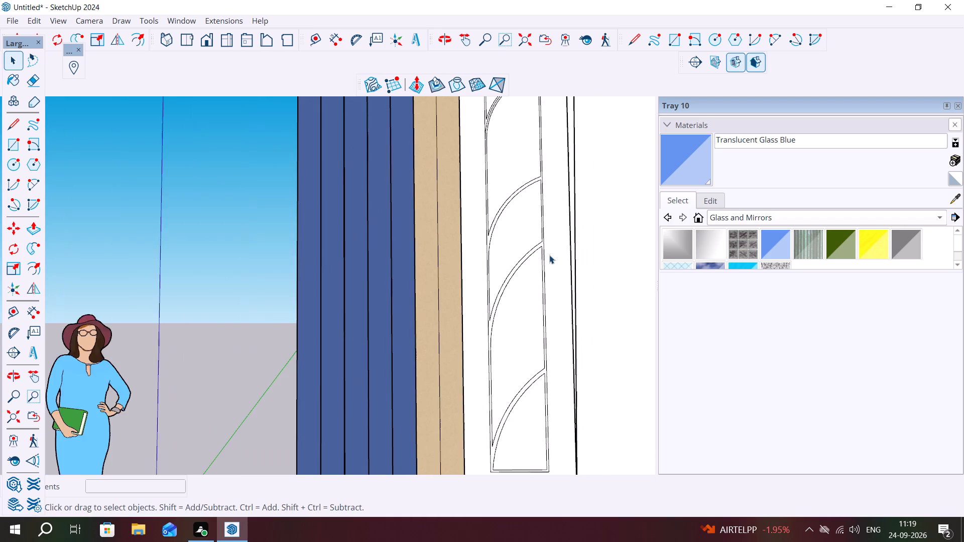
Delete the top original dividing arc between the offset borders of the panel's first and second sections.
scroll(523, 126, "up", 3)
scroll(502, 165, "down", 10)
scroll(522, 157, "up", 3)
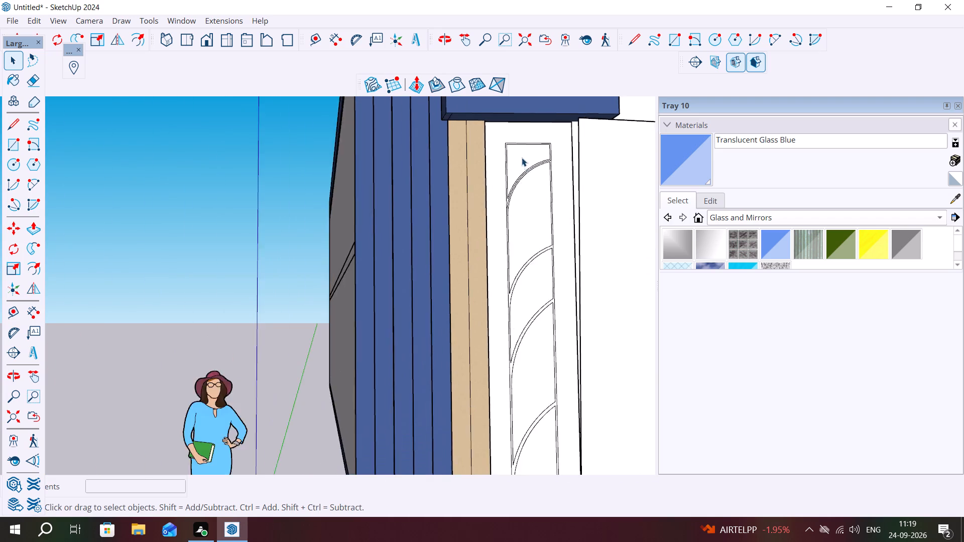
scroll(522, 158, "up", 9)
left_click(523, 179)
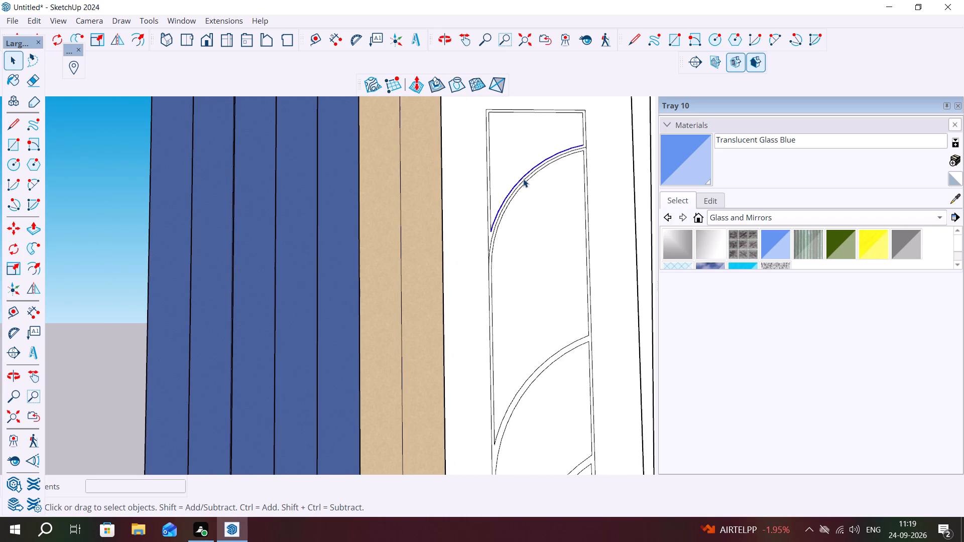
scroll(522, 179, "up", 3)
left_click(523, 180)
left_click(523, 180)
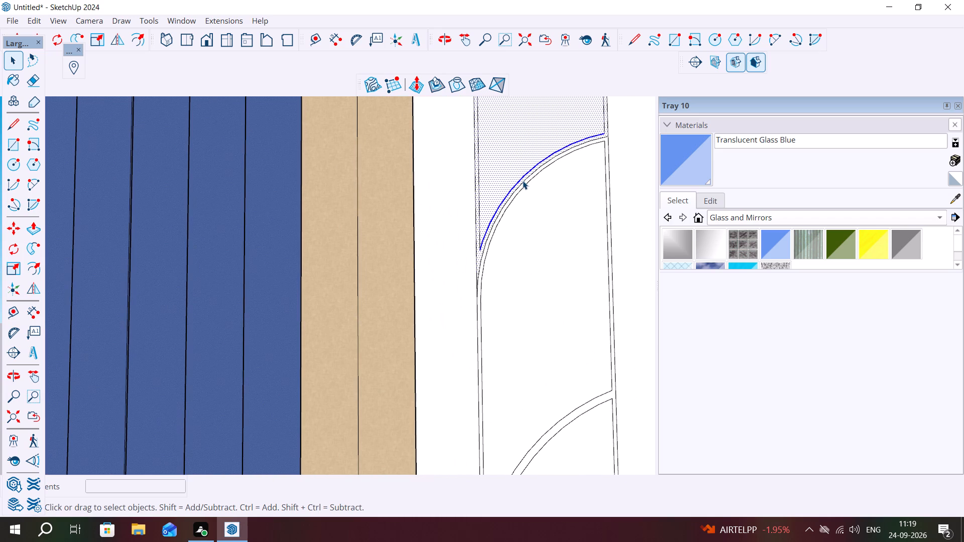
triple_click(523, 181)
left_click(523, 181)
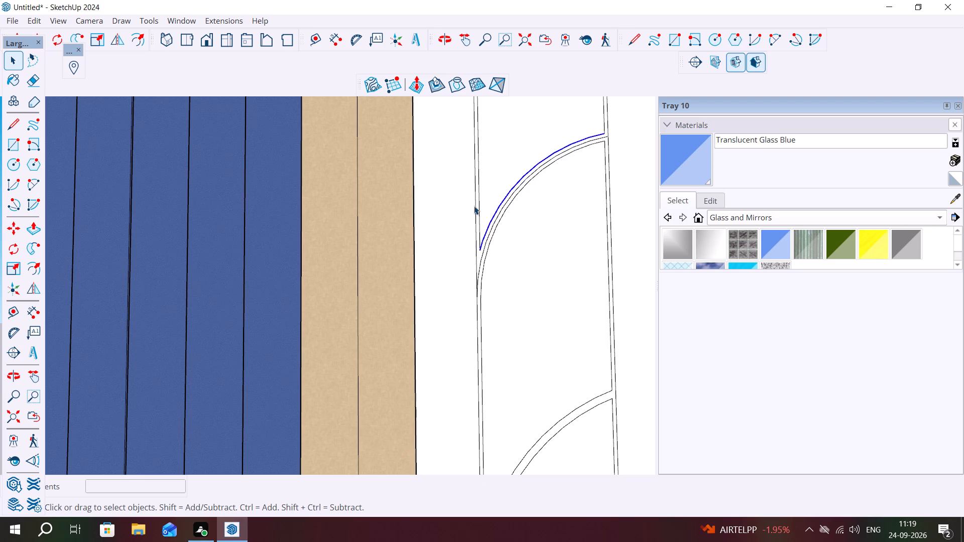
left_click(482, 252)
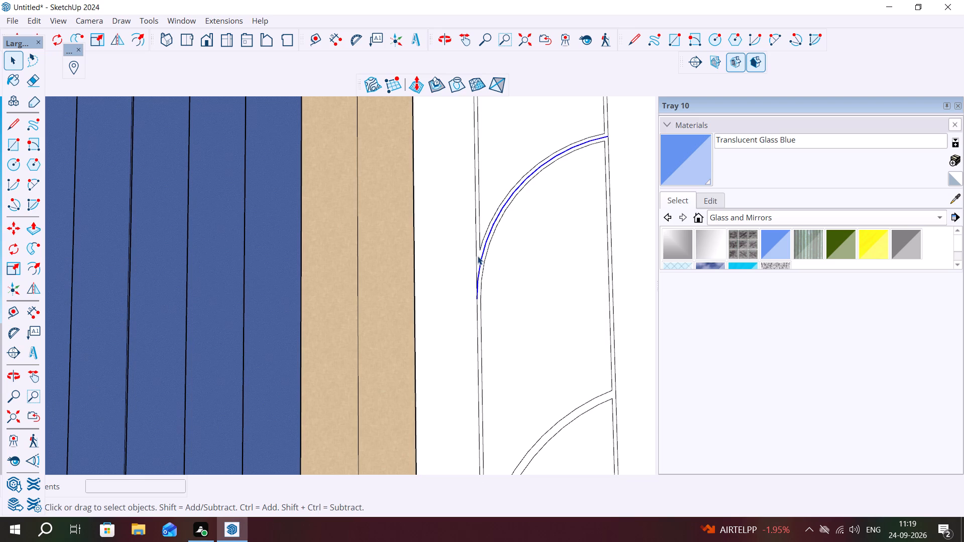
key("Delete")
Push/pull the merged border face of the door panel outward by about 6 7/8" to form a raised frame.
left_click(480, 258)
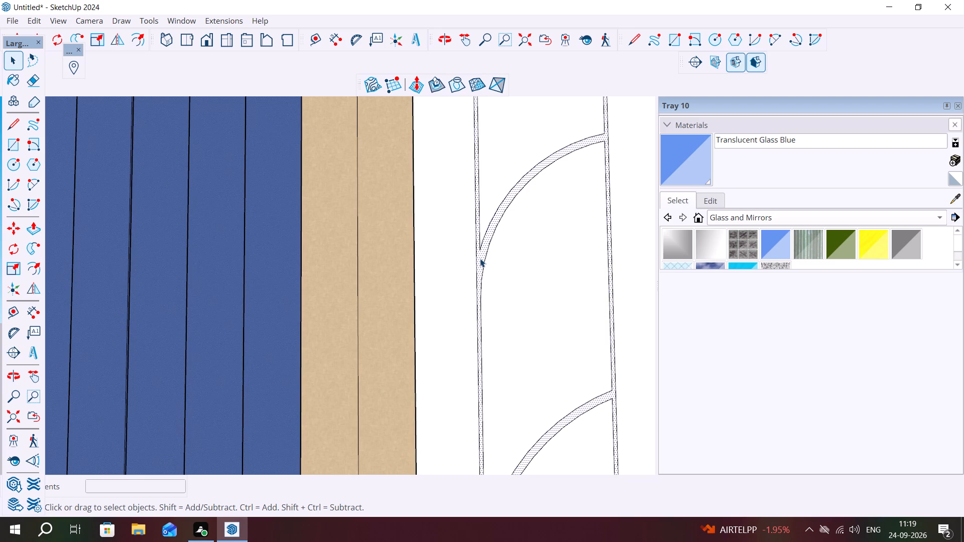
key("p")
left_click(480, 258)
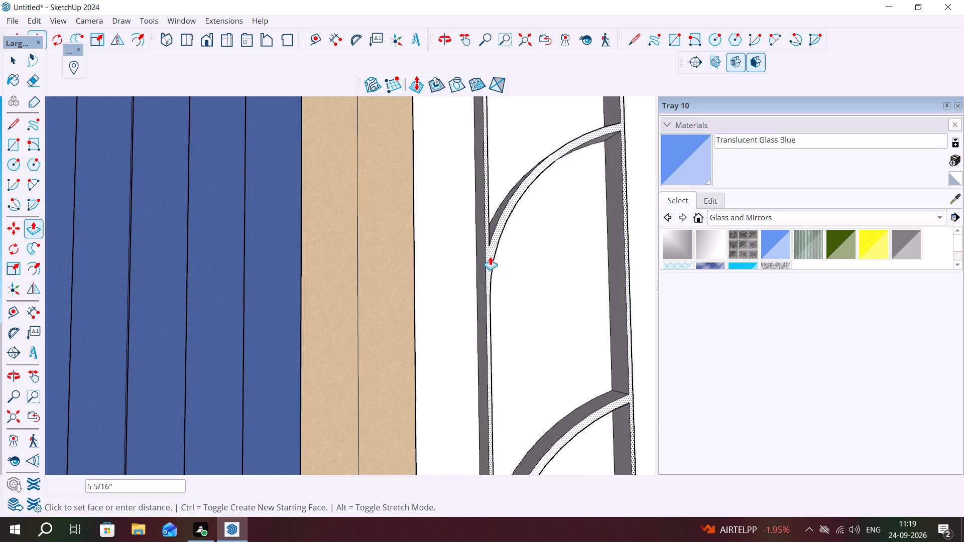
scroll(490, 256, "down", 13)
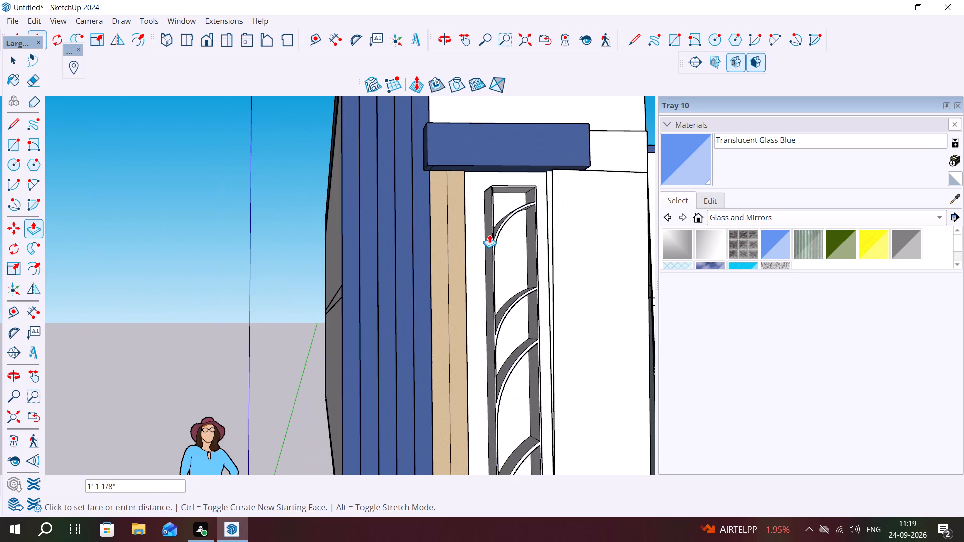
scroll(487, 236, "down", 4)
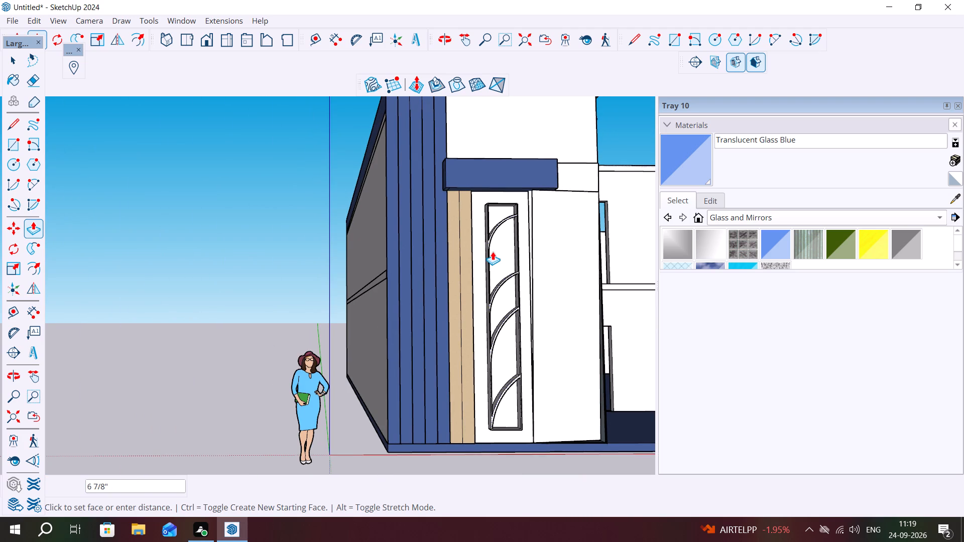
left_click(493, 251)
middle_click_drag(517, 261, 419, 256)
key("Escape")
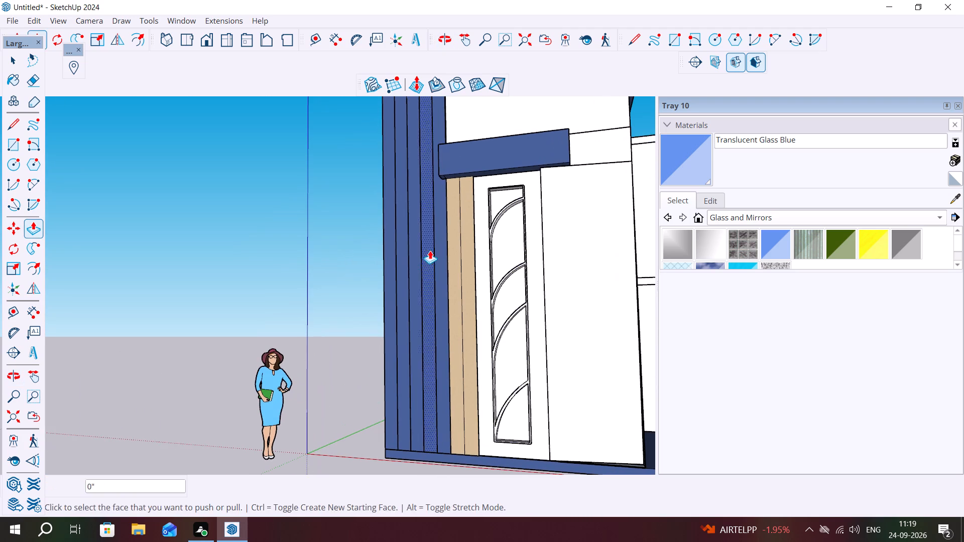
key("space")
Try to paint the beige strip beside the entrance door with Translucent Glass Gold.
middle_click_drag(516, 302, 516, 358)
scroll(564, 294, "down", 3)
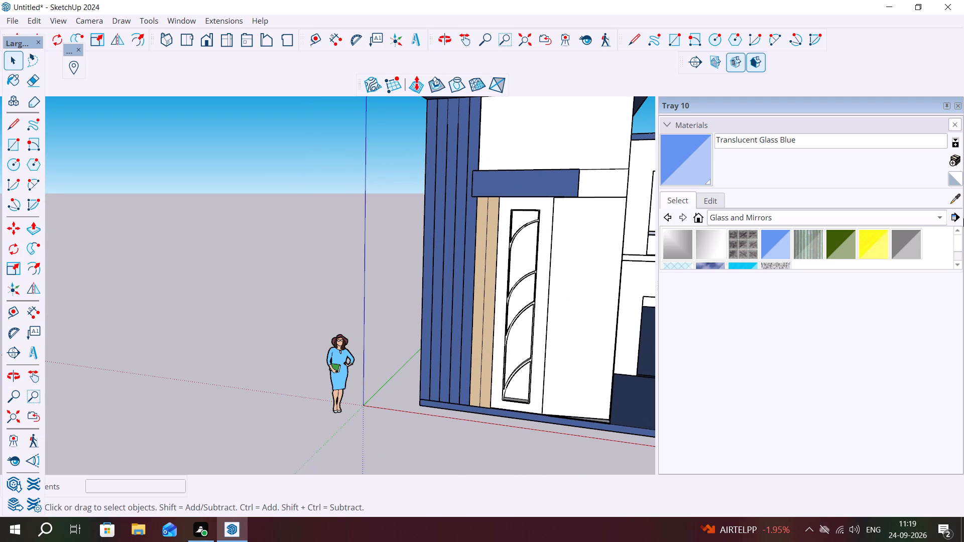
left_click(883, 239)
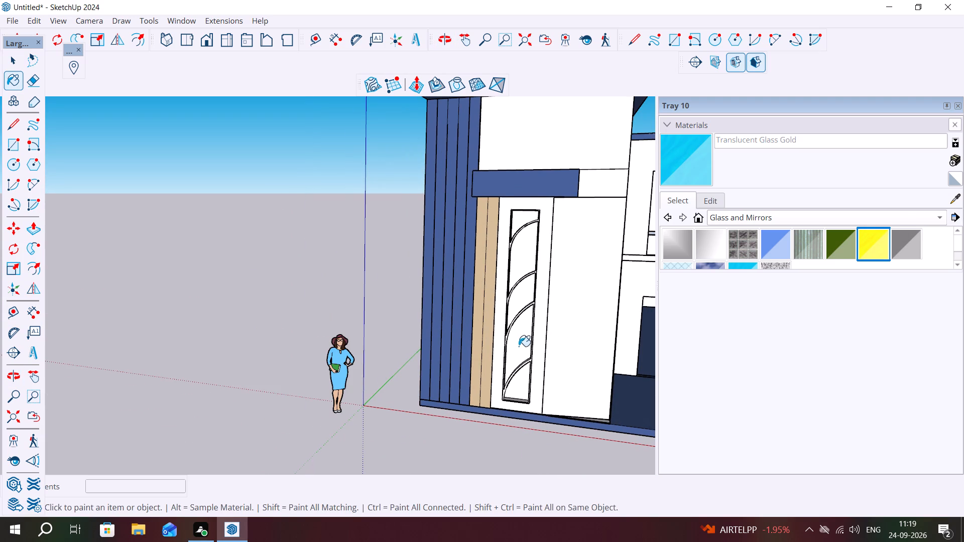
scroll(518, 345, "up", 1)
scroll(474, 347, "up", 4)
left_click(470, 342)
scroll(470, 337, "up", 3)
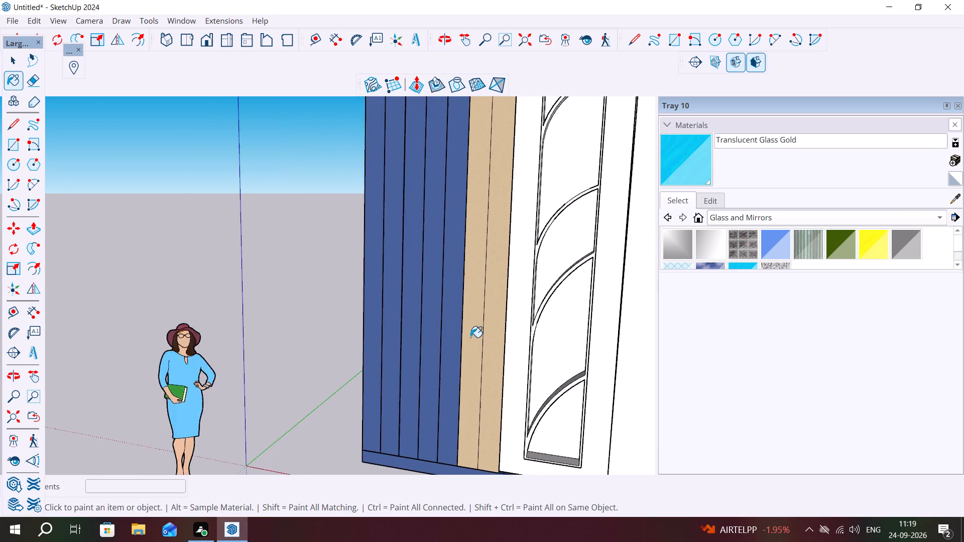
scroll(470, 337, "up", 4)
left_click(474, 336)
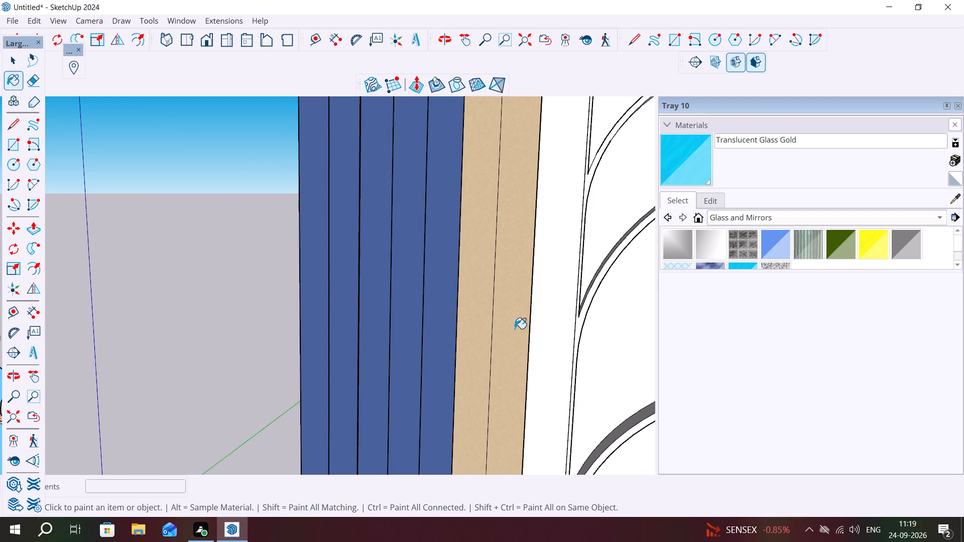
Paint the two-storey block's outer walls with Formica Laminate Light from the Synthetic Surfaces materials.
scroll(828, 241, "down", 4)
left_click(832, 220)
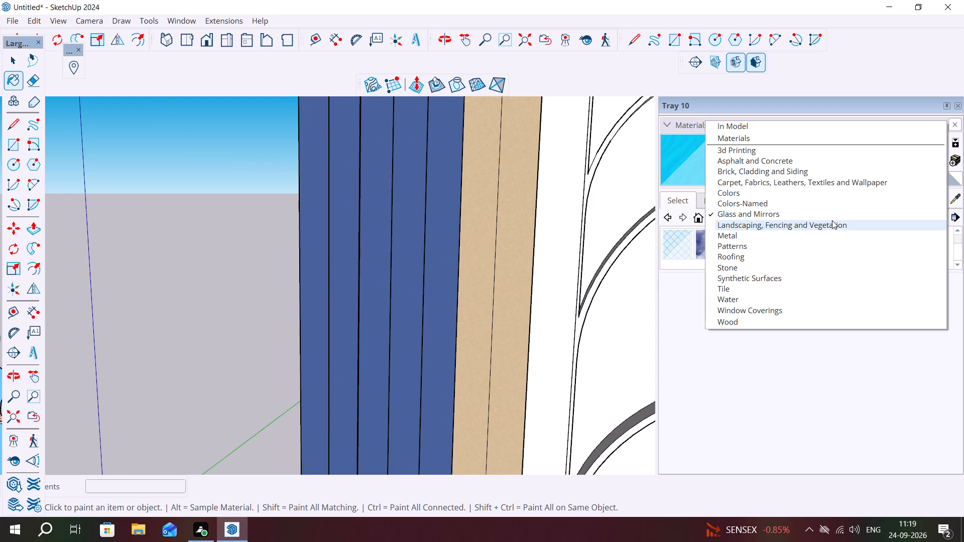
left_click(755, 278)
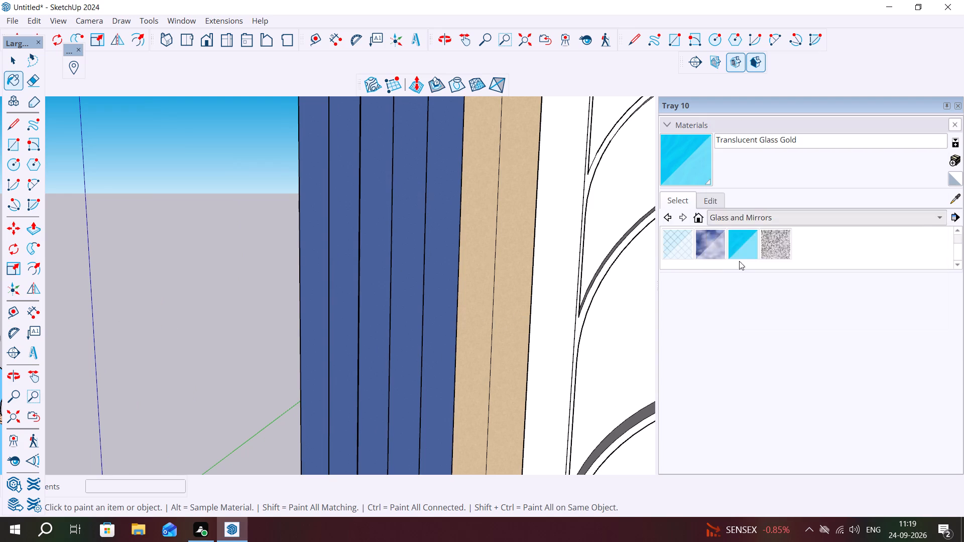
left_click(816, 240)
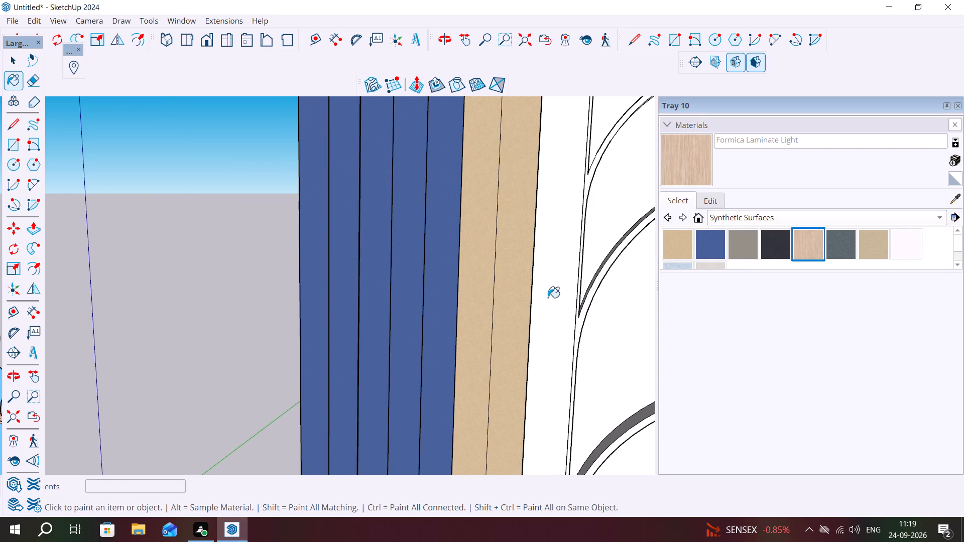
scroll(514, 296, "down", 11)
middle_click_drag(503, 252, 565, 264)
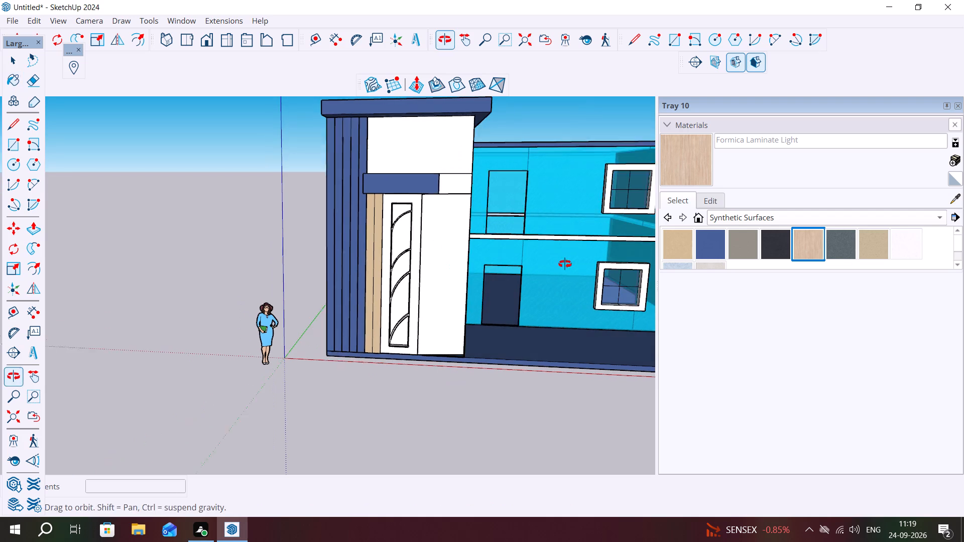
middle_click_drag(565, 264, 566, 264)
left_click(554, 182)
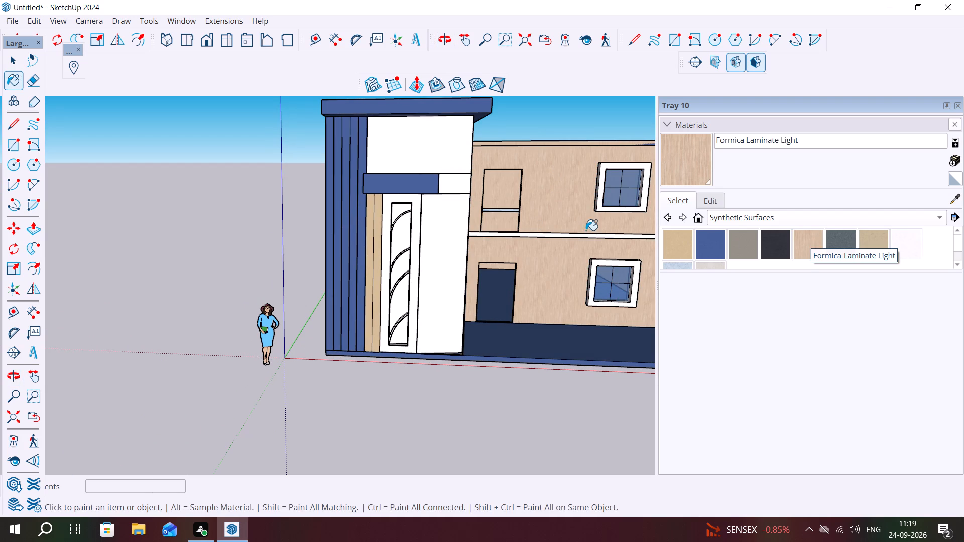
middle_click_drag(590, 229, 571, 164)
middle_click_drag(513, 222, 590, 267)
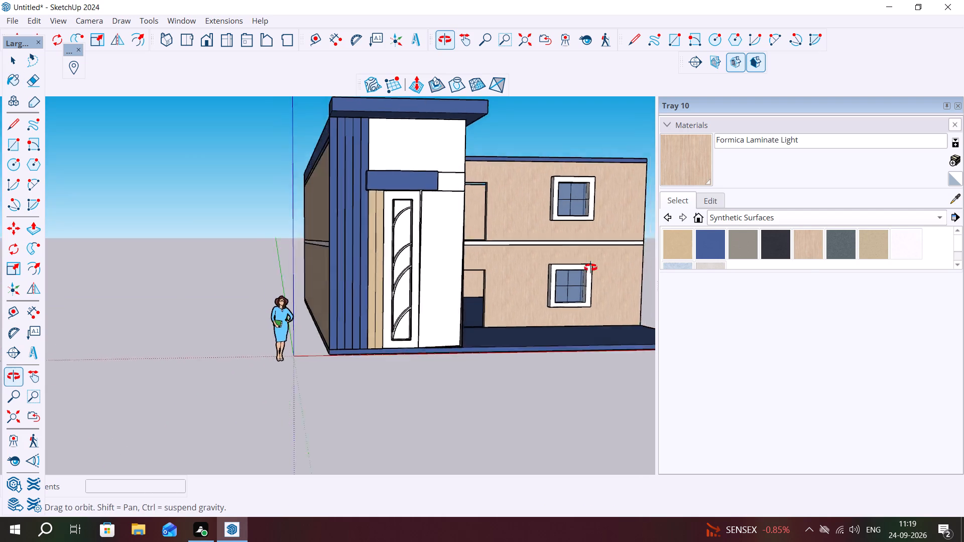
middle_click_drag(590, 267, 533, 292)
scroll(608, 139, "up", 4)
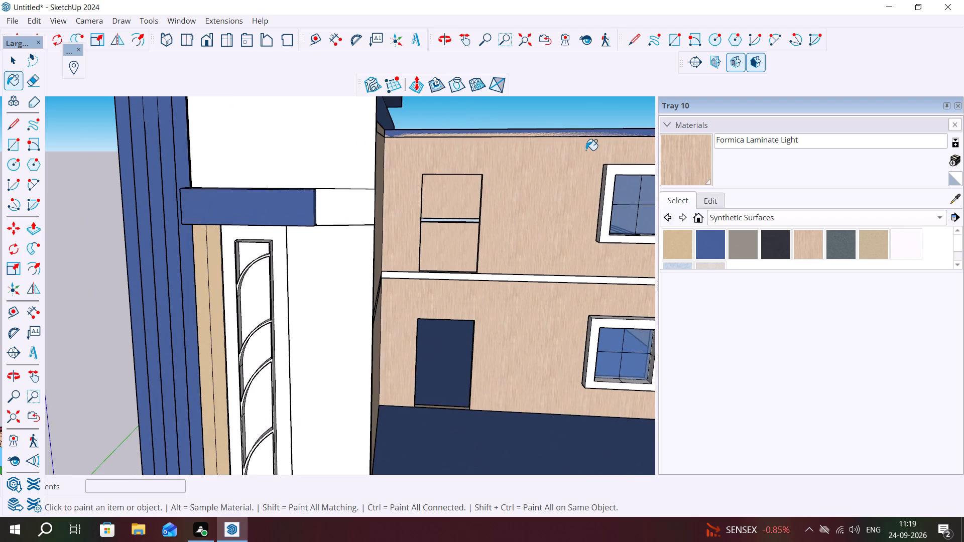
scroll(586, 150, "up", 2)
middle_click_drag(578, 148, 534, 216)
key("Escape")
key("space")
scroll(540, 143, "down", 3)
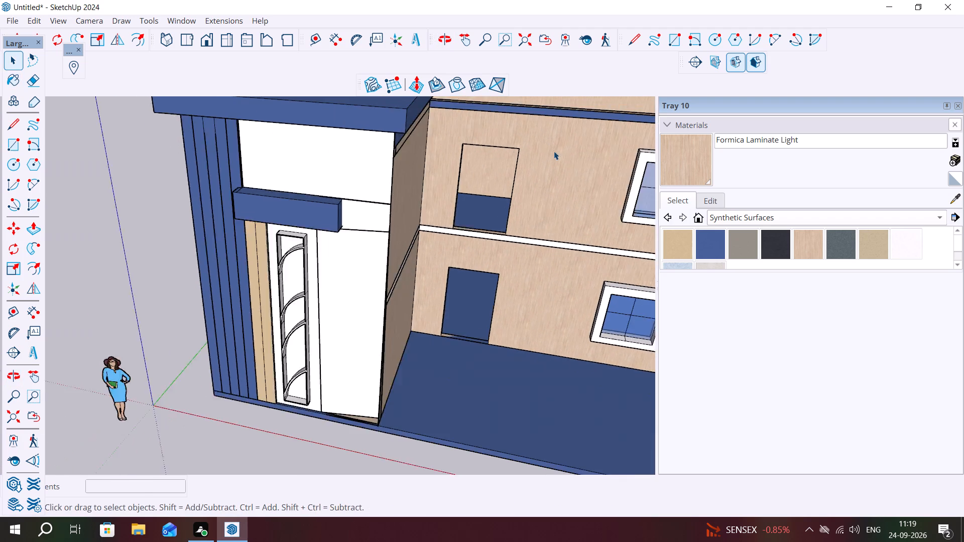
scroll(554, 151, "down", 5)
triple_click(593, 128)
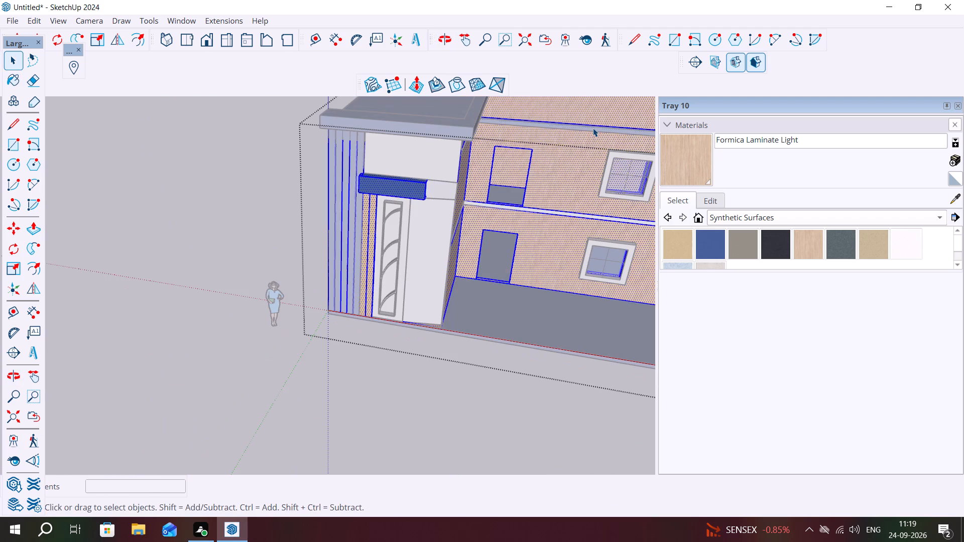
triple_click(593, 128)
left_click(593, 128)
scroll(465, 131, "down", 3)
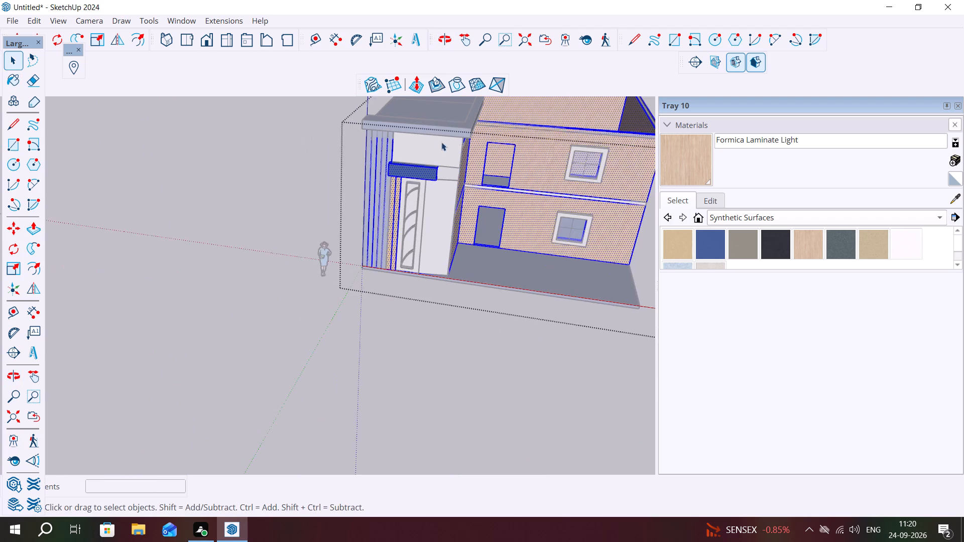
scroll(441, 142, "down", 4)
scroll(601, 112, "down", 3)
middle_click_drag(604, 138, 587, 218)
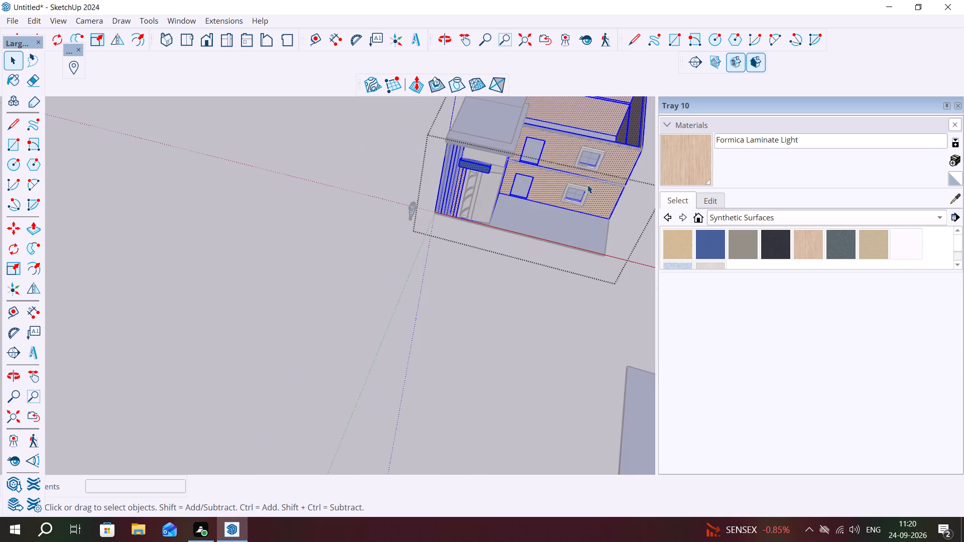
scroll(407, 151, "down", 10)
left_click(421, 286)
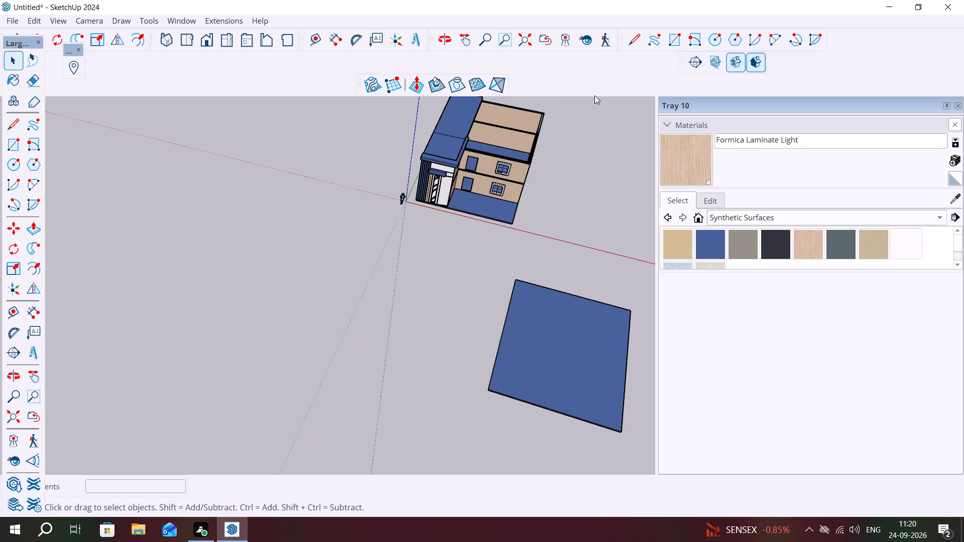
Draw a 26' 9" by 37' 3" rectangle across the open top of the two-storey block to close its roof.
scroll(315, 343, "down", 8)
scroll(429, 219, "up", 12)
middle_click_drag(417, 196, 373, 123)
middle_click_drag(529, 328, 506, 323)
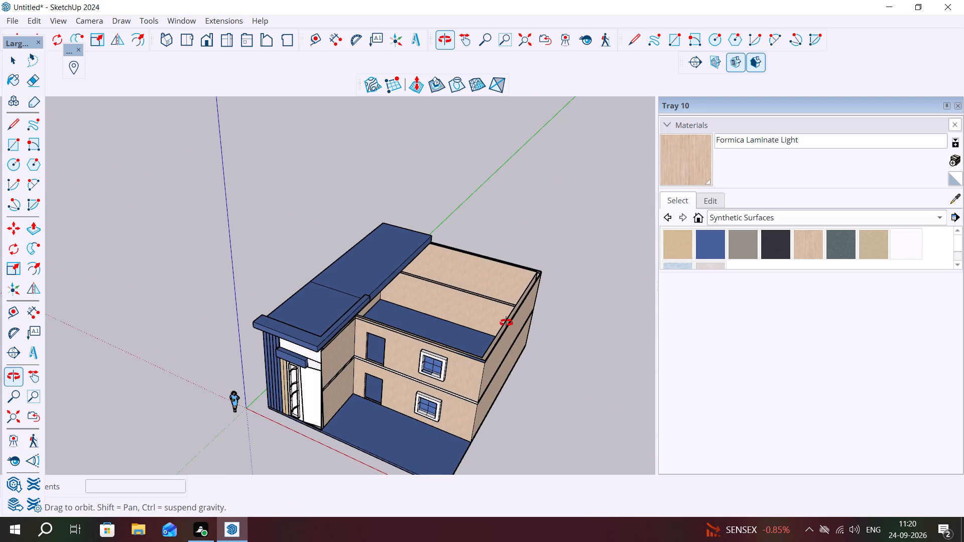
middle_click_drag(506, 323, 307, 303)
middle_click_drag(470, 375, 393, 385)
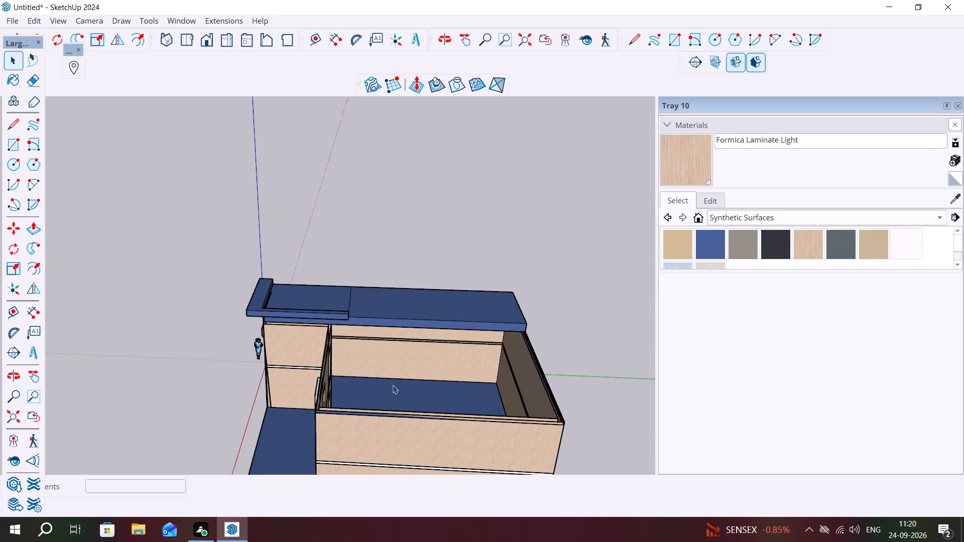
key("r")
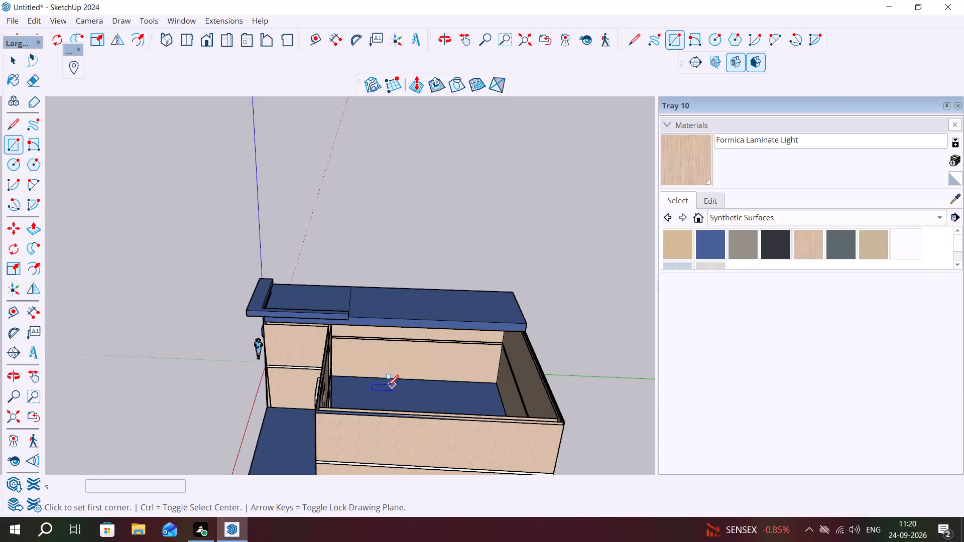
scroll(327, 327, "up", 14)
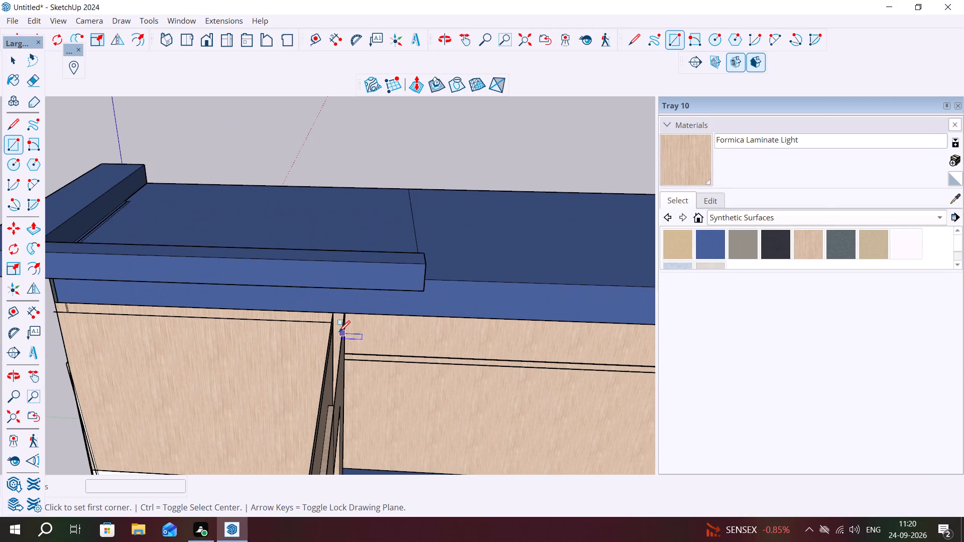
left_click(333, 314)
scroll(263, 319, "down", 7)
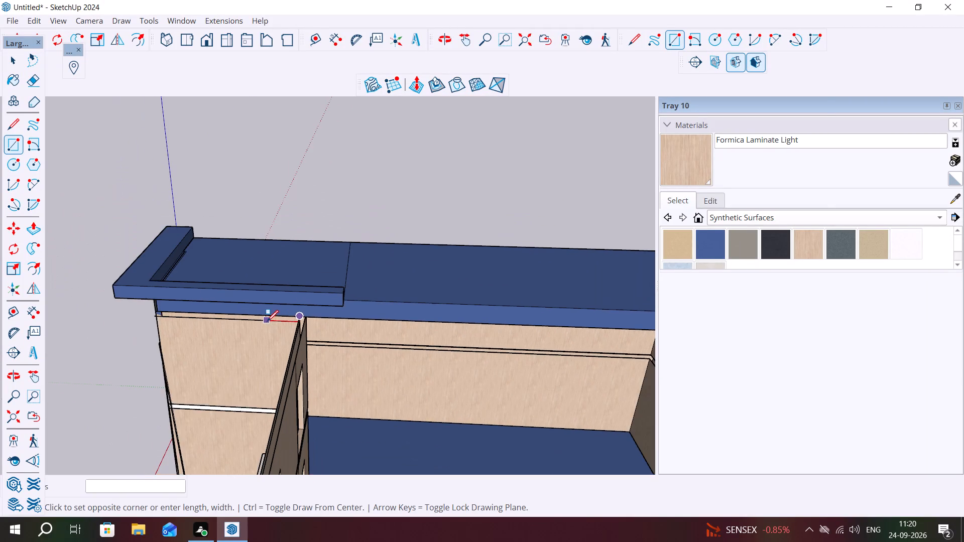
scroll(287, 334, "down", 11)
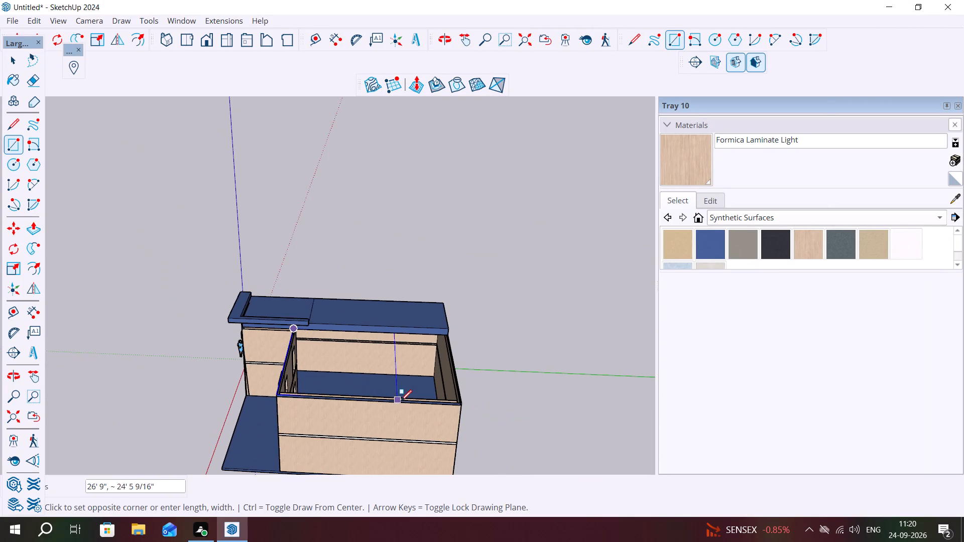
left_click(464, 404)
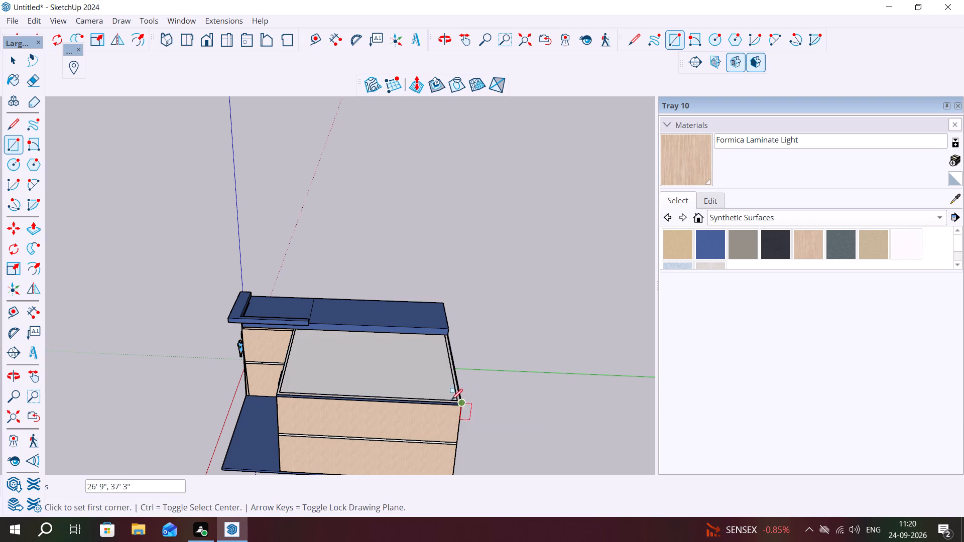
key("space")
Push/pull the new roof face upward by 8" to form the roof slab.
left_click(420, 371)
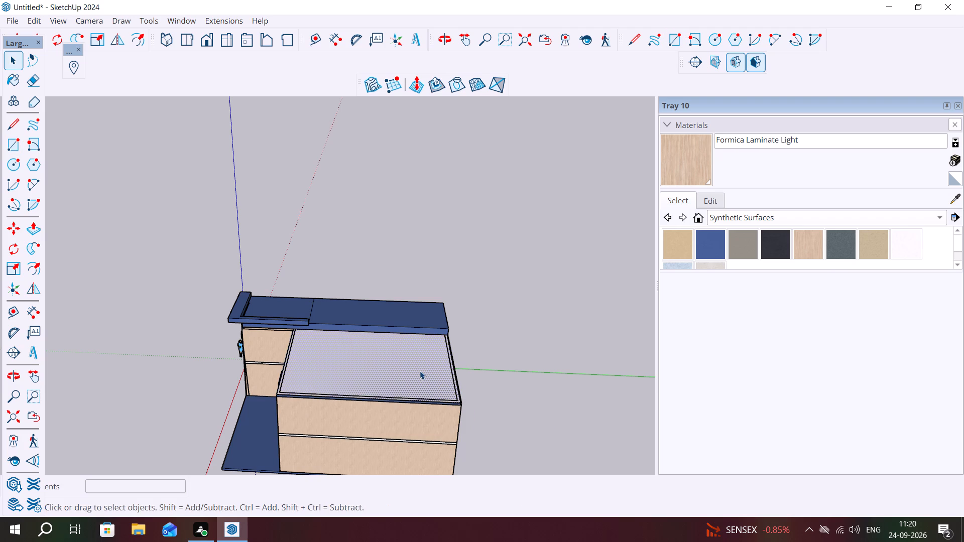
key("p")
left_click(420, 371)
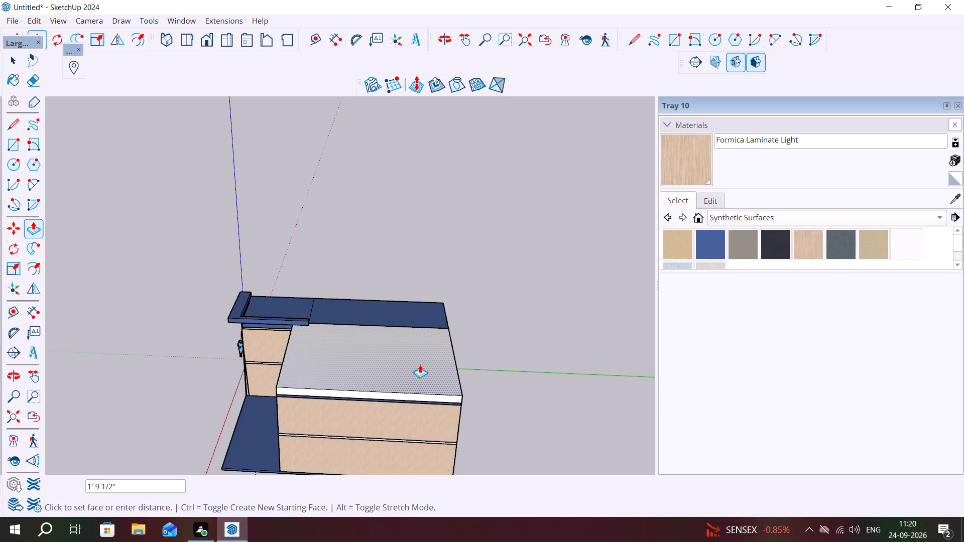
middle_click_drag(418, 360, 602, 328)
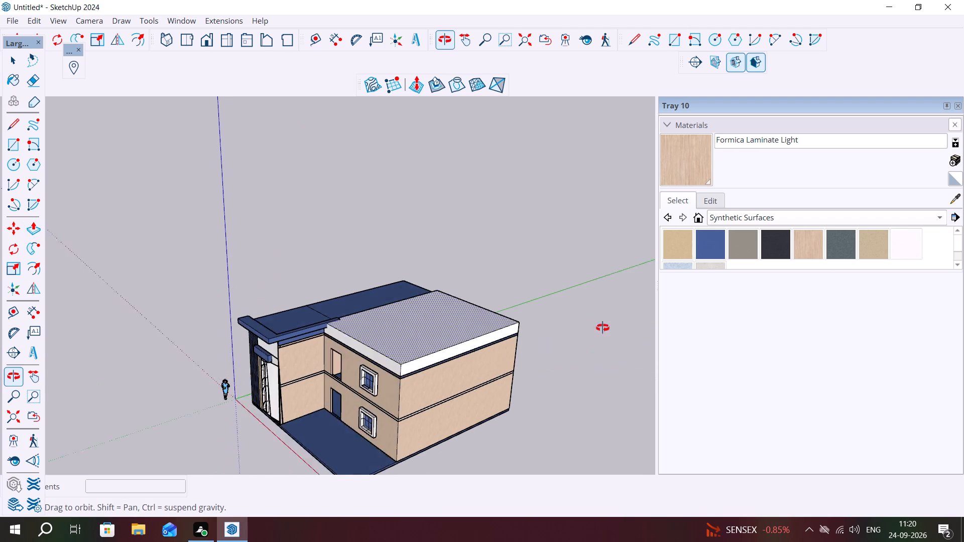
middle_click_drag(602, 328, 630, 317)
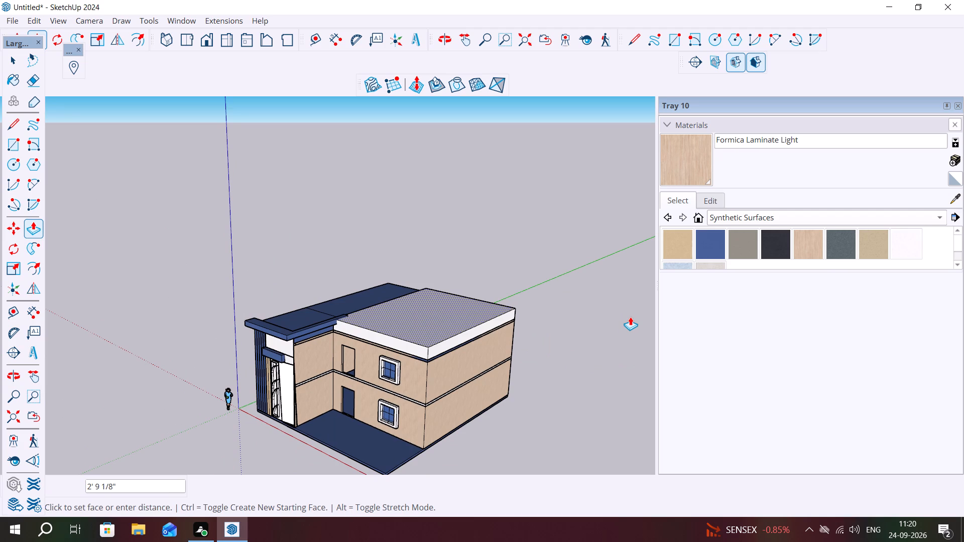
key("Right")
key("0")
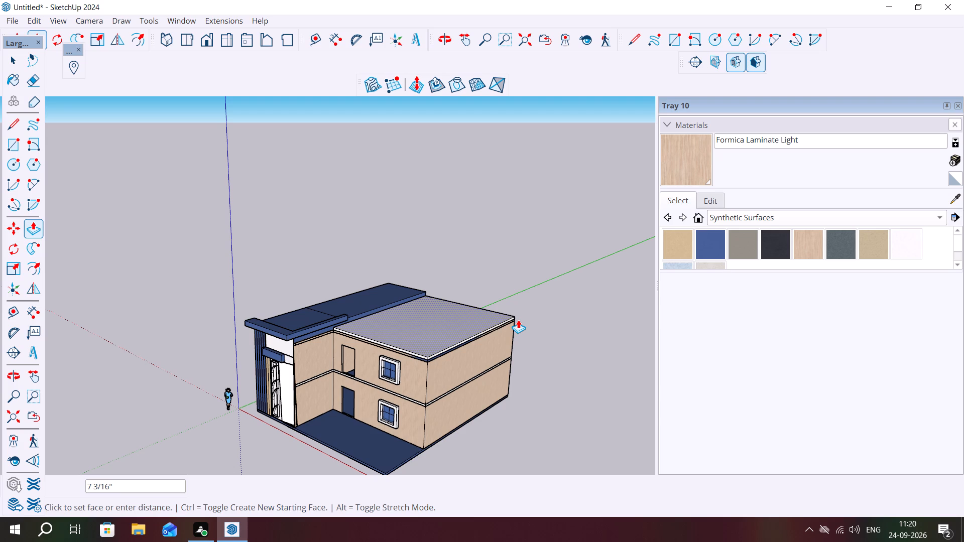
key("8")
key("shift+quotedbl")
key("Return")
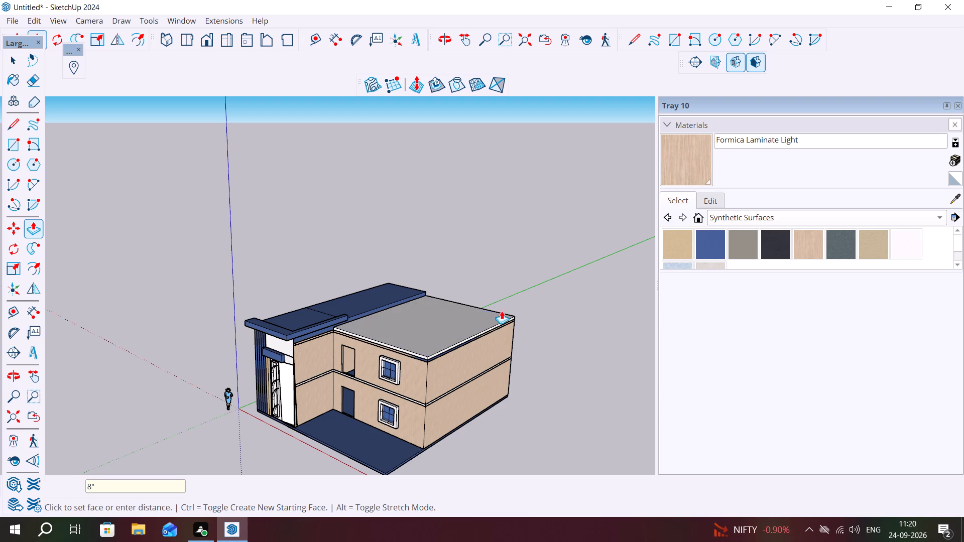
middle_click_drag(433, 312, 575, 308)
key("space")
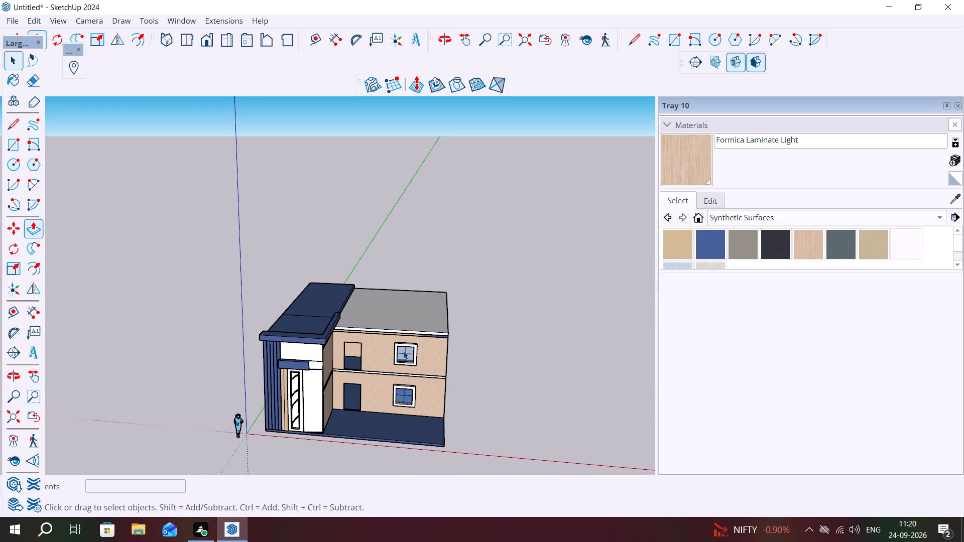
Paint the two-storey block's outer walls with Terrazzo Tile Light from the Synthetic Surfaces materials.
scroll(758, 240, "down", 1)
scroll(697, 258, "down", 2)
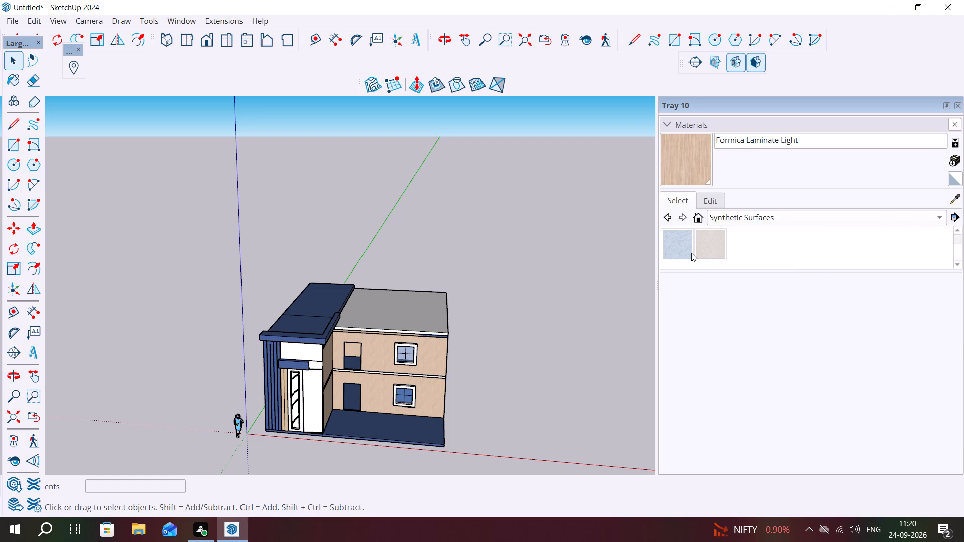
left_click(710, 243)
left_click(433, 365)
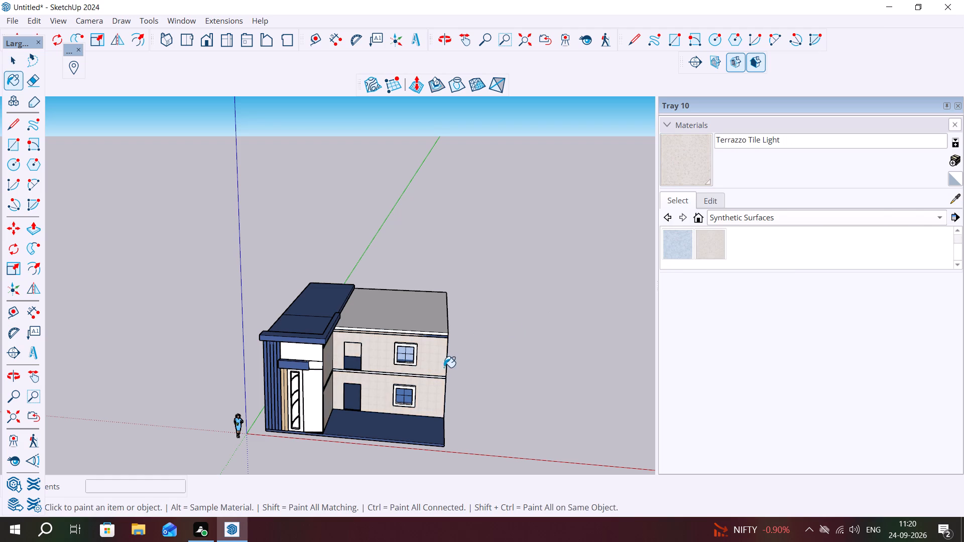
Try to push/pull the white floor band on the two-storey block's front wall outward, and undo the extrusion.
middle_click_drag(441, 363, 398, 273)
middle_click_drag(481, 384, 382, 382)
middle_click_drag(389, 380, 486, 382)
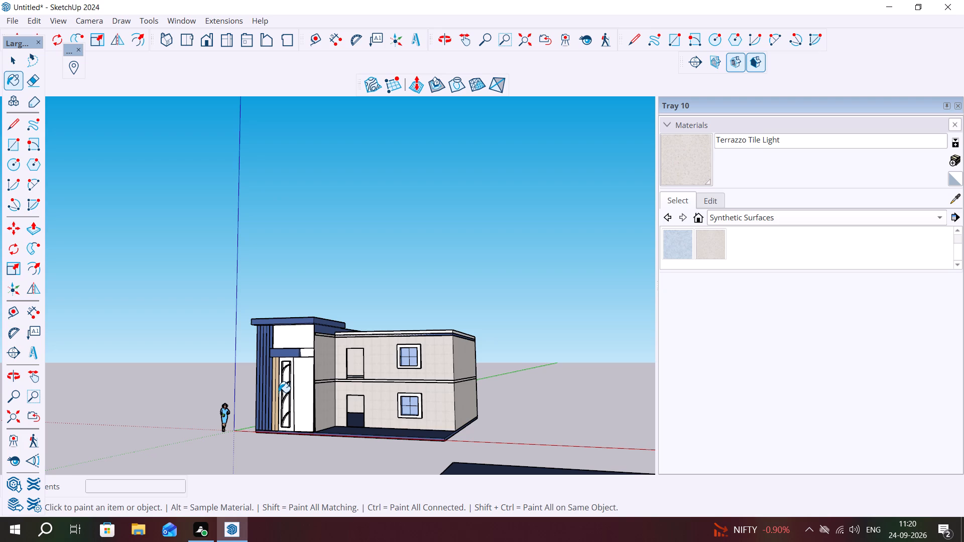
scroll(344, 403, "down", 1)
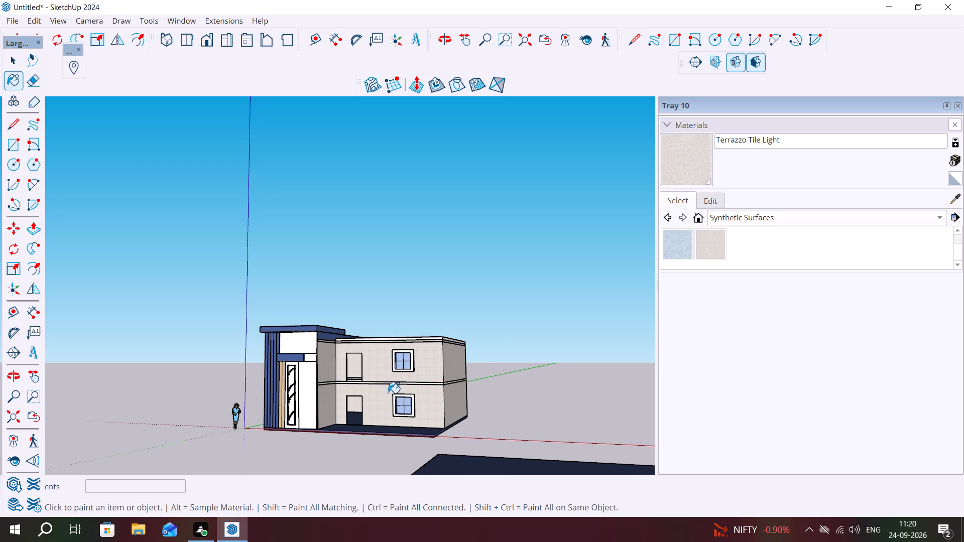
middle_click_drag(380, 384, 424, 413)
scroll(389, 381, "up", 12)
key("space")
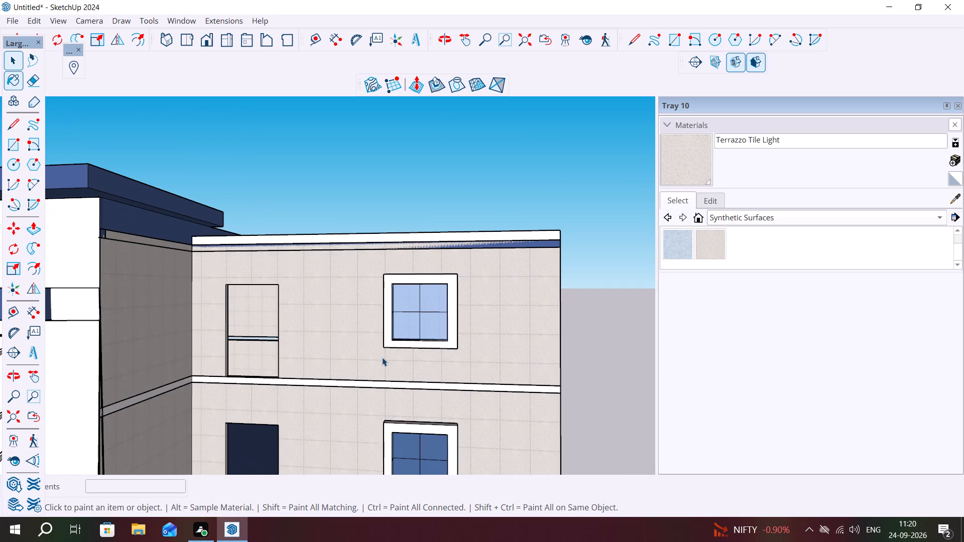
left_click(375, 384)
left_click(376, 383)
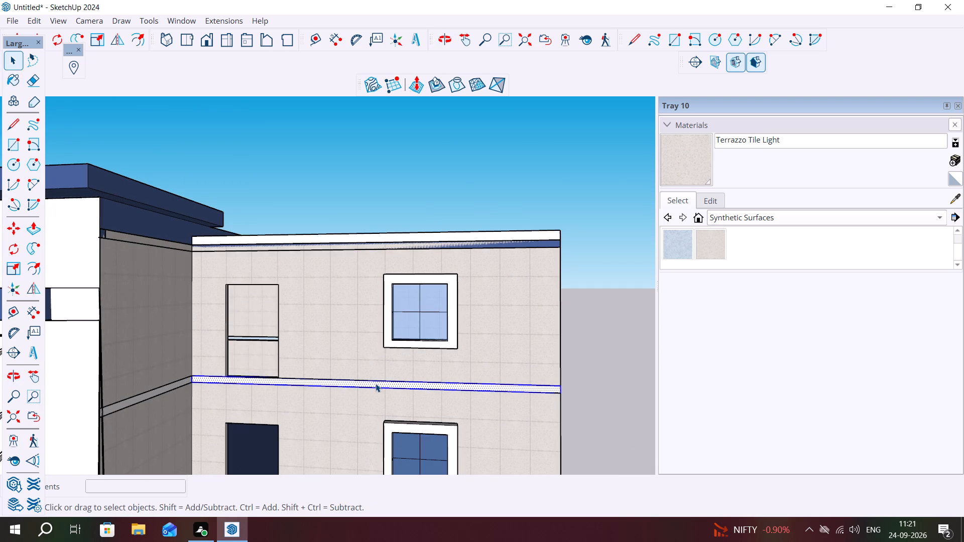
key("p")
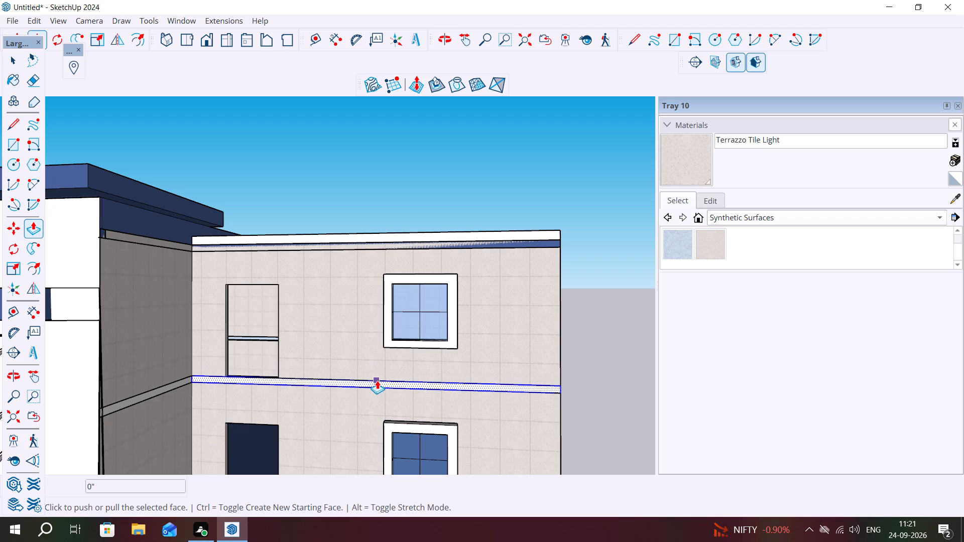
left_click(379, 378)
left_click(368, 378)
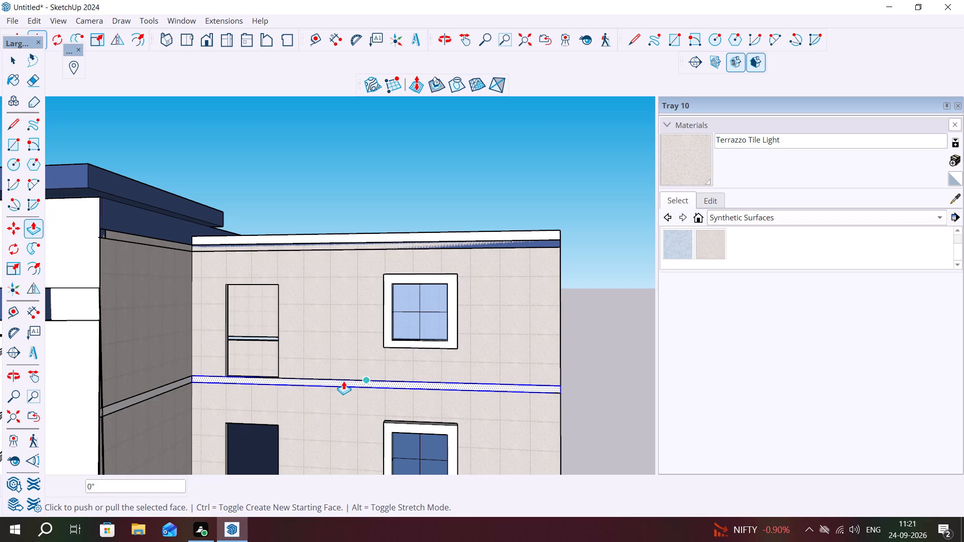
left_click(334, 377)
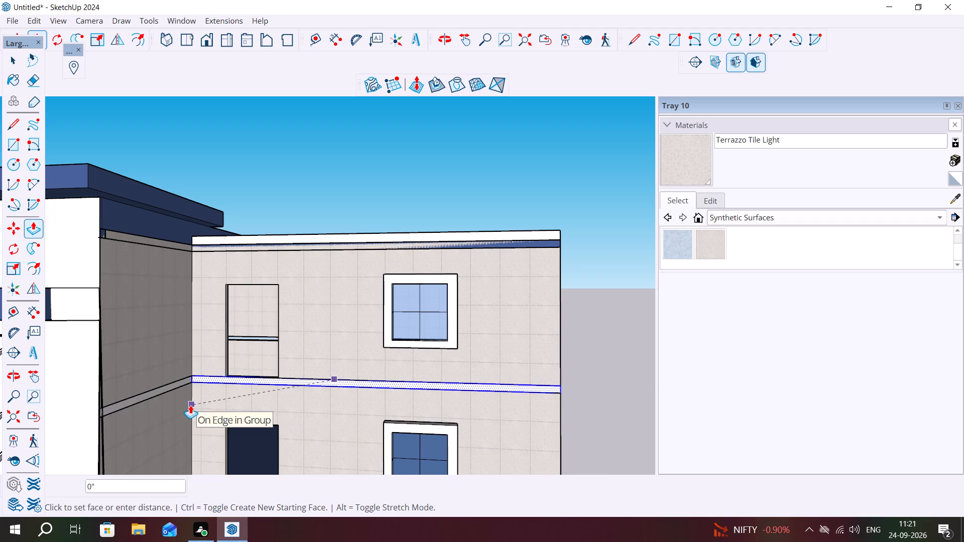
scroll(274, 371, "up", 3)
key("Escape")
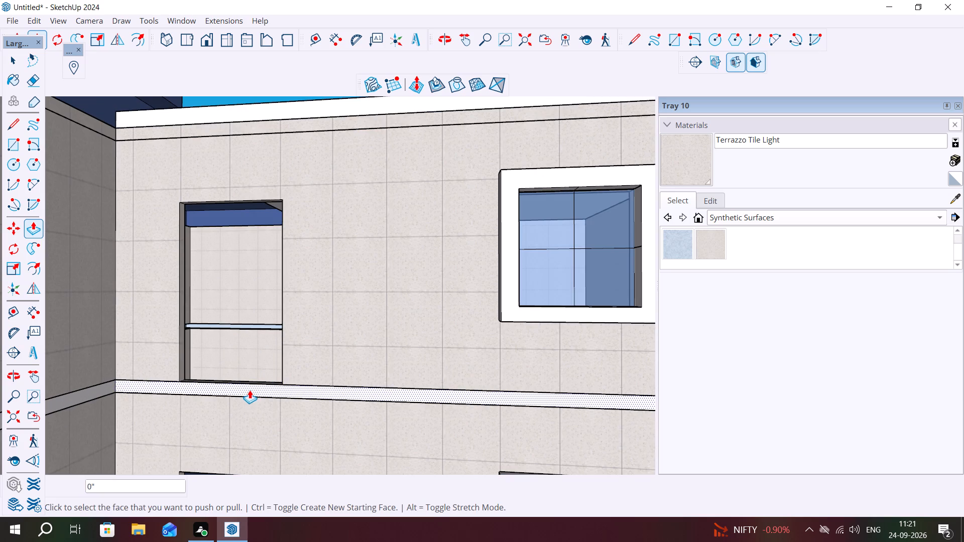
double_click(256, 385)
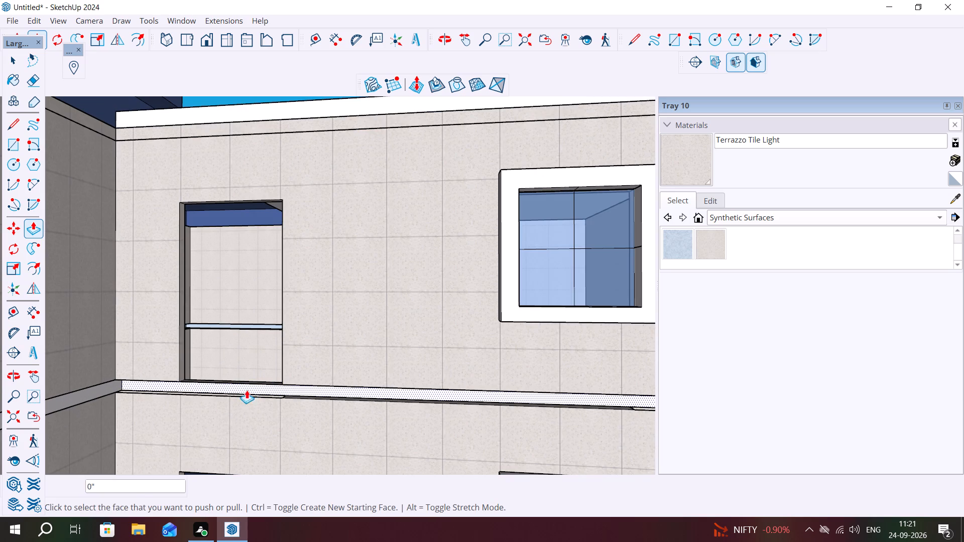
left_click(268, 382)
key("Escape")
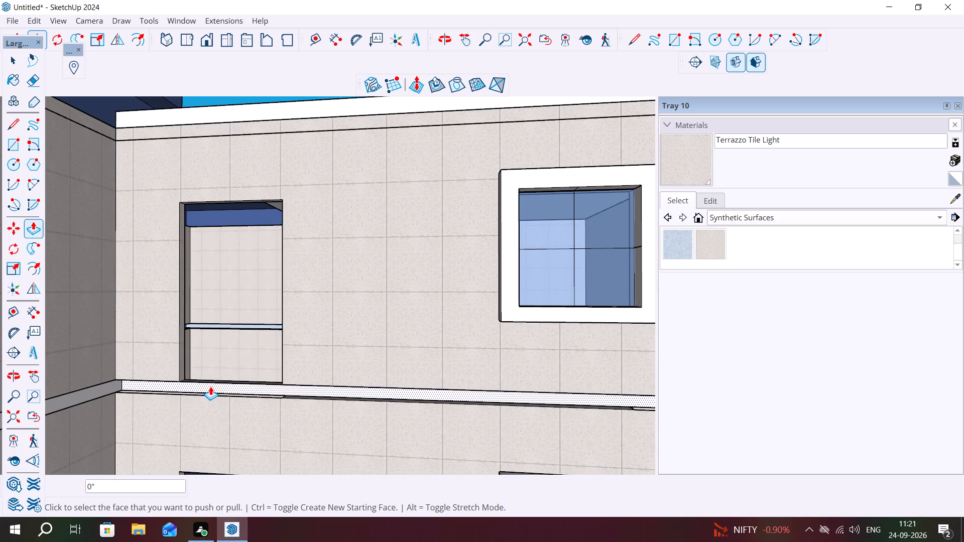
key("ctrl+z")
Push/pull the front floor band between the two storeys outward by about 5' 8 1/2" to start the balcony.
left_click(219, 383)
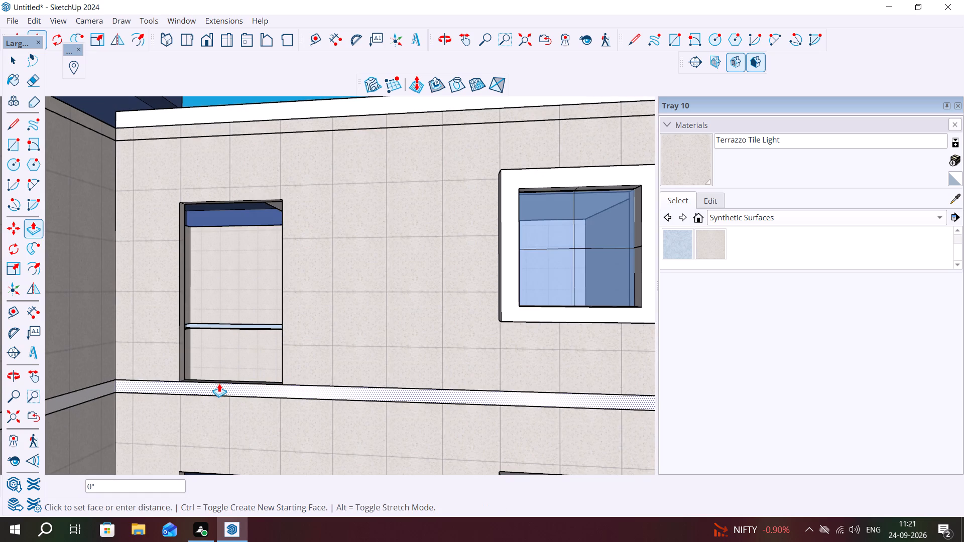
scroll(204, 396, "down", 3)
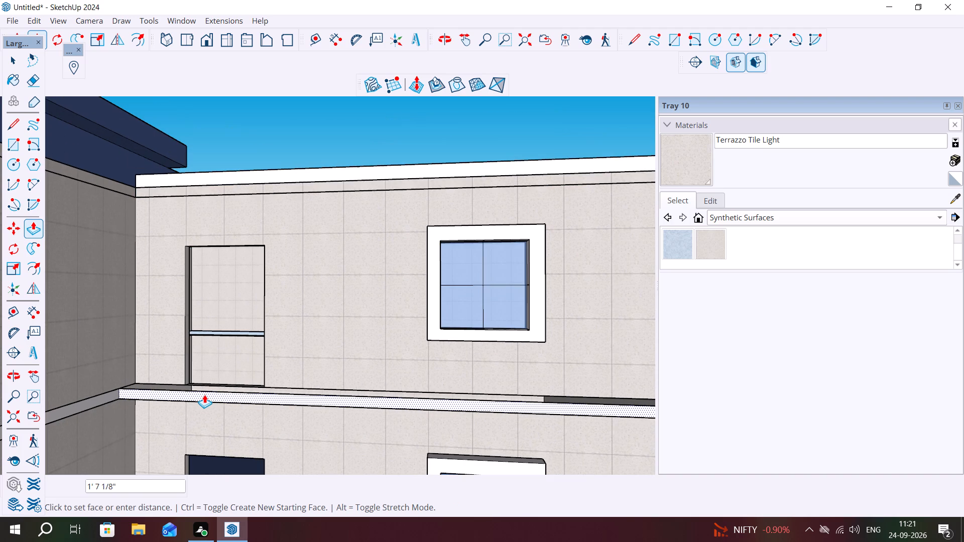
scroll(205, 393, "down", 3)
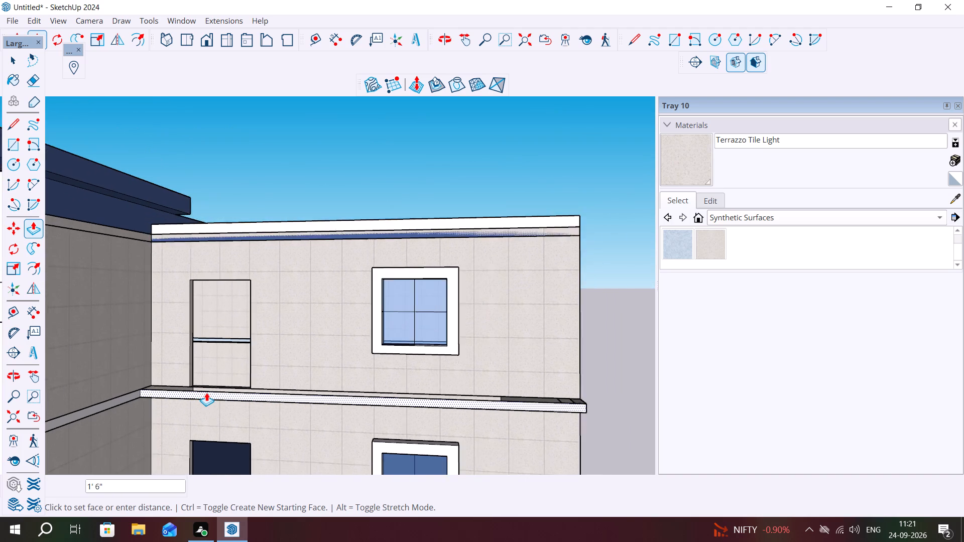
scroll(206, 392, "down", 1)
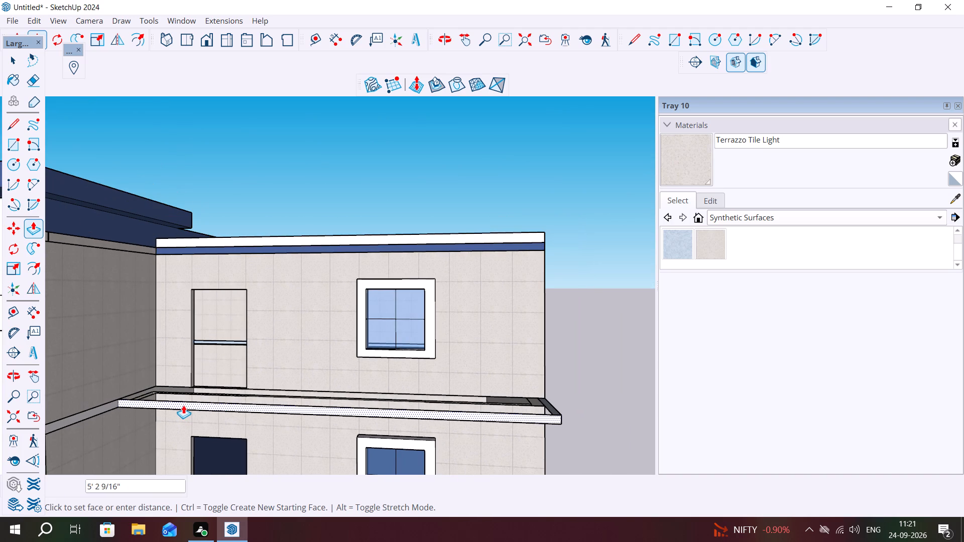
left_click(179, 405)
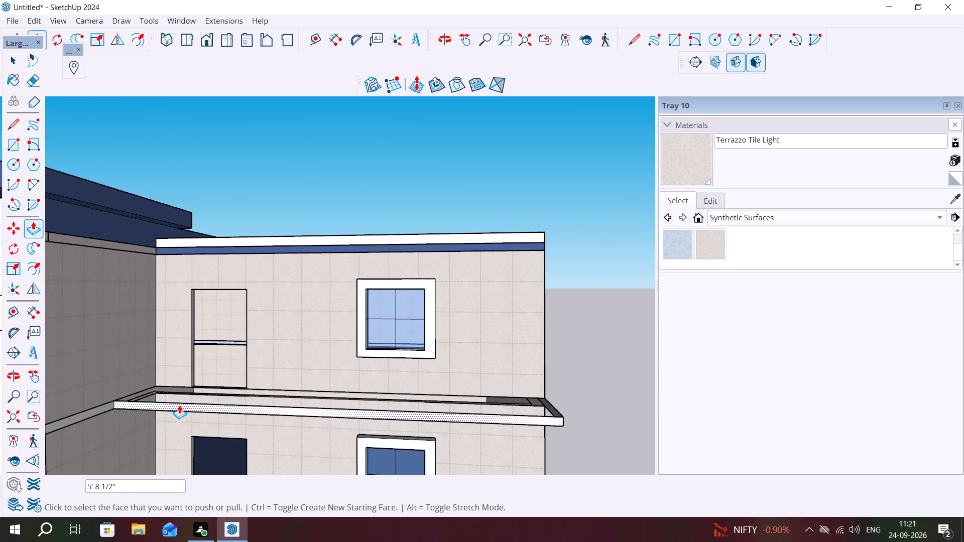
Draw a 26' 9" by 5' 8 1/2" rectangle across the open top of the projecting band to close the balcony floor.
middle_click_drag(165, 398, 216, 482)
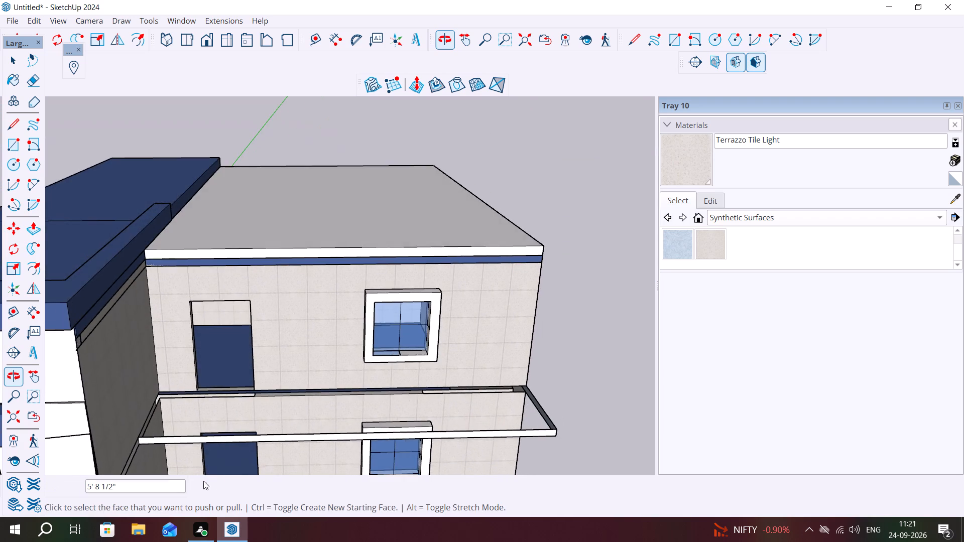
scroll(162, 427, "up", 4)
middle_click_drag(152, 425, 131, 332)
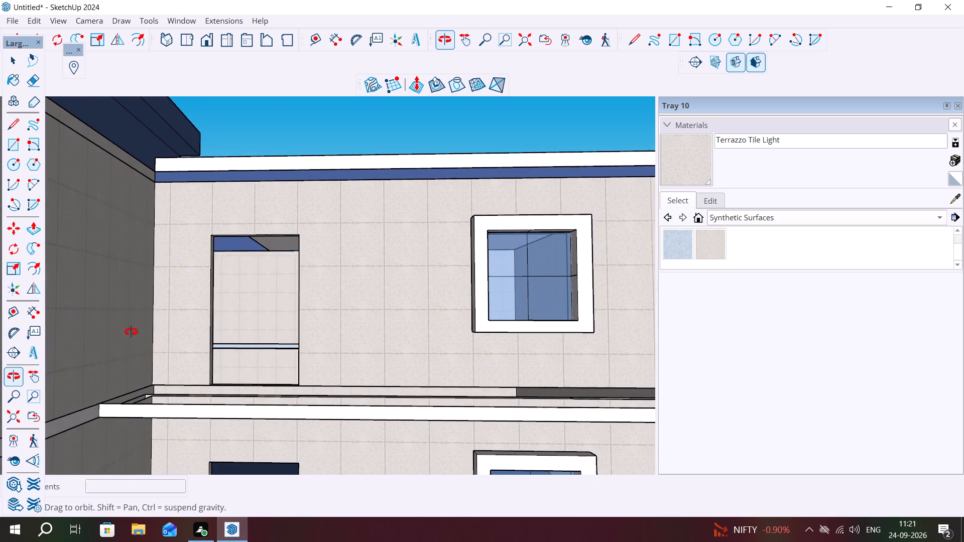
middle_click_drag(131, 332, 130, 332)
scroll(163, 381, "down", 5)
middle_click_drag(91, 363, 82, 361)
scroll(82, 361, "up", 1)
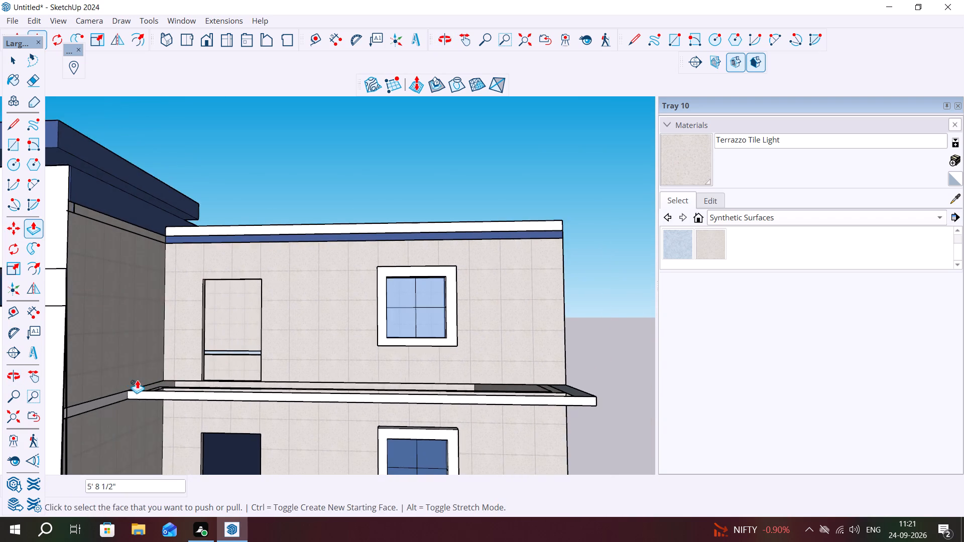
scroll(137, 380, "up", 1)
middle_click_drag(137, 380, 194, 426)
key("r")
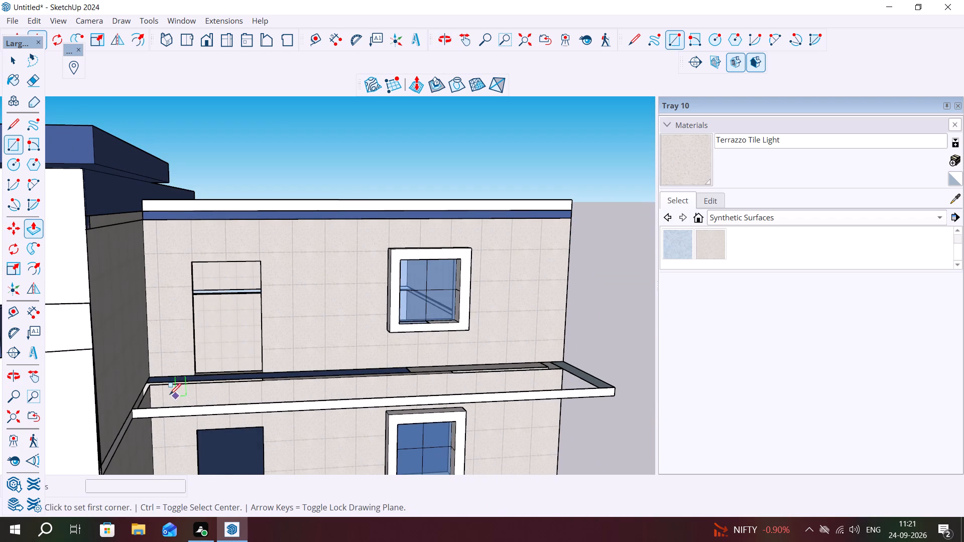
scroll(151, 372, "up", 5)
left_click(151, 376)
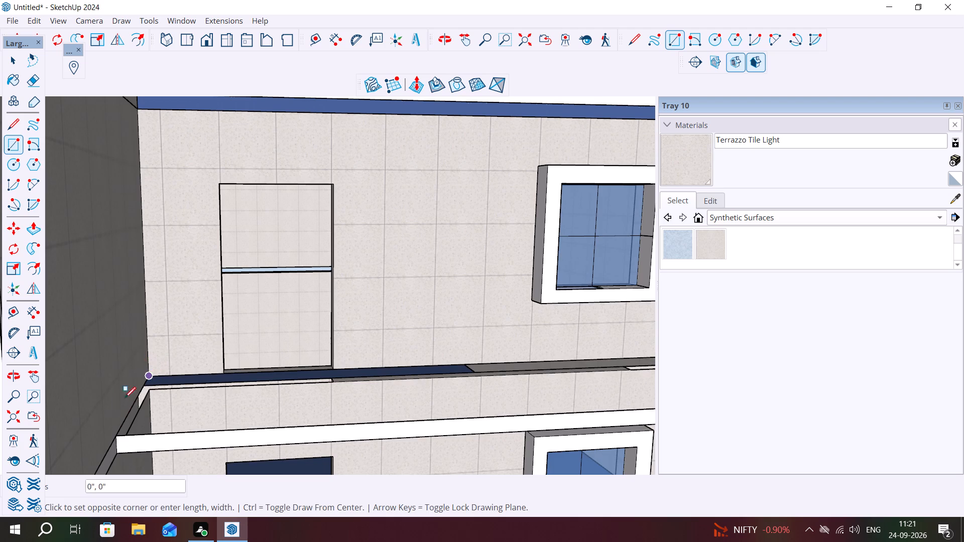
scroll(116, 403, "down", 5)
scroll(373, 438, "down", 2)
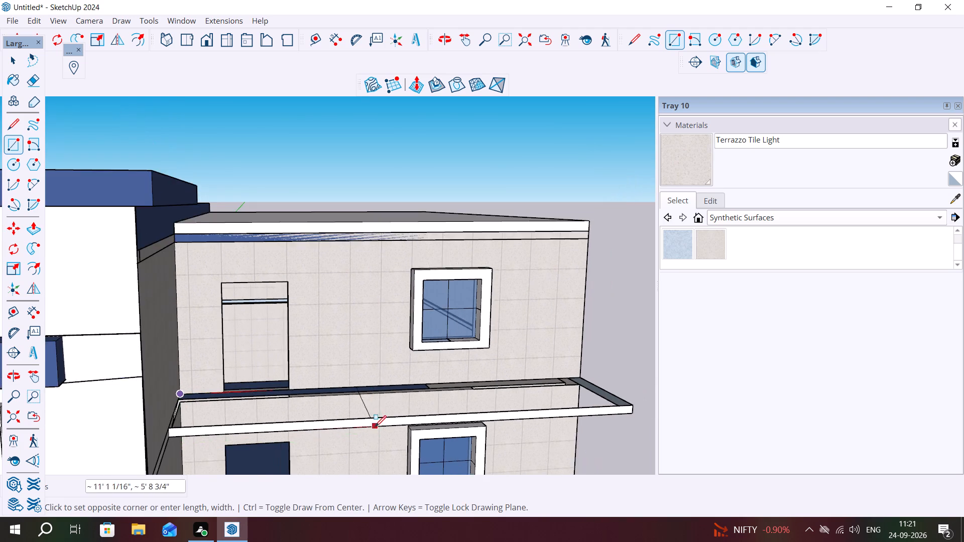
scroll(375, 427, "down", 2)
left_click(590, 409)
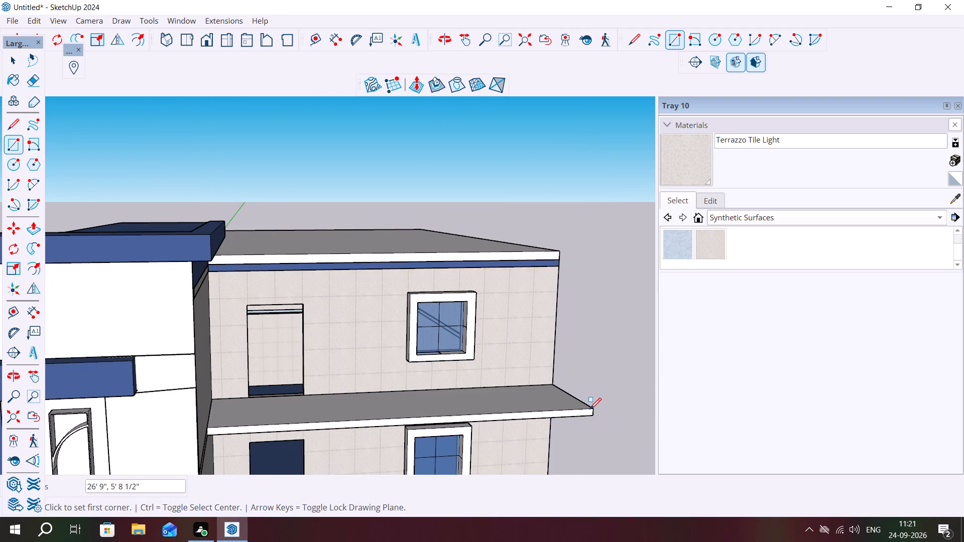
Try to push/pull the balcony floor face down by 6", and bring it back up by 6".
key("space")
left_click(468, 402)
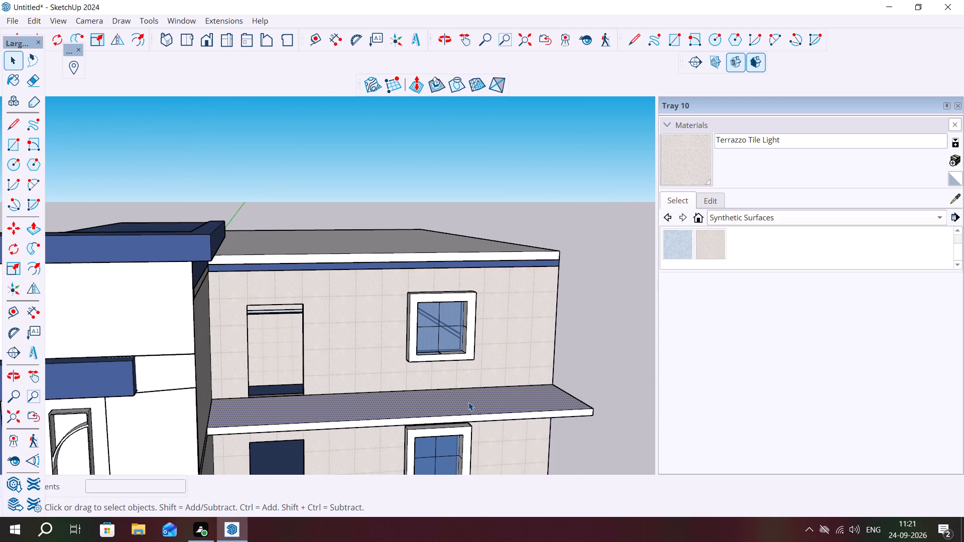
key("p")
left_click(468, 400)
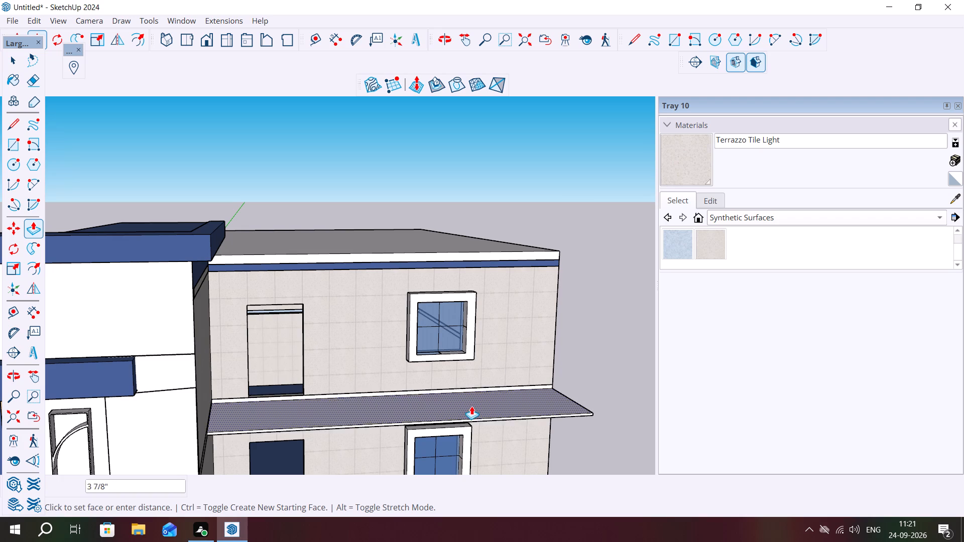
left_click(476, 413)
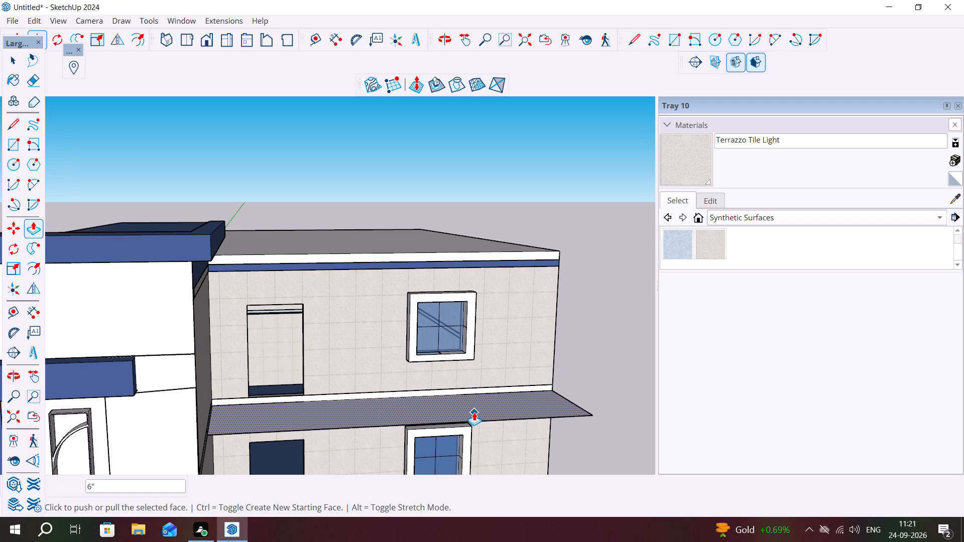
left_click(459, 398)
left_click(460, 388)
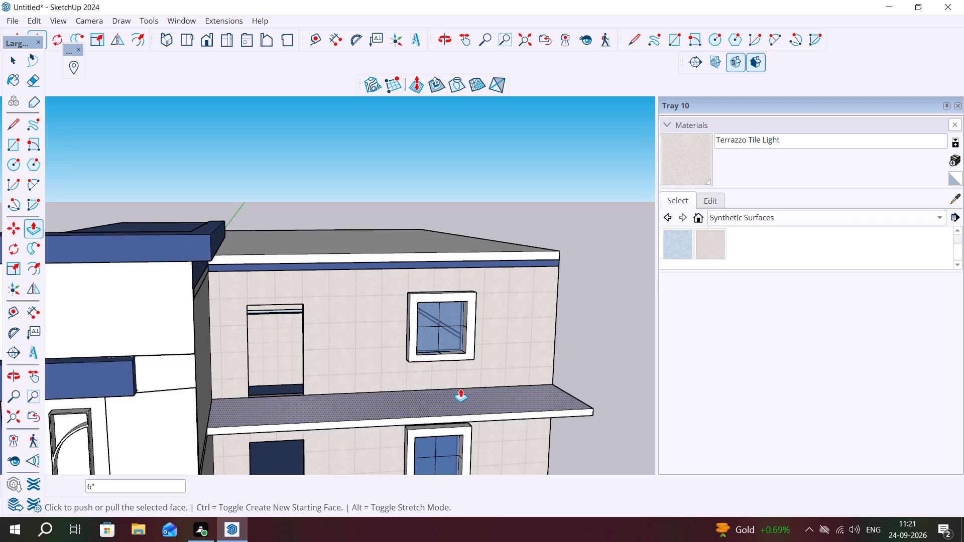
Draw a 1' by 1" rectangle on the balcony floor at its front corner beside the entrance block.
middle_click_drag(584, 419, 499, 407)
key("space")
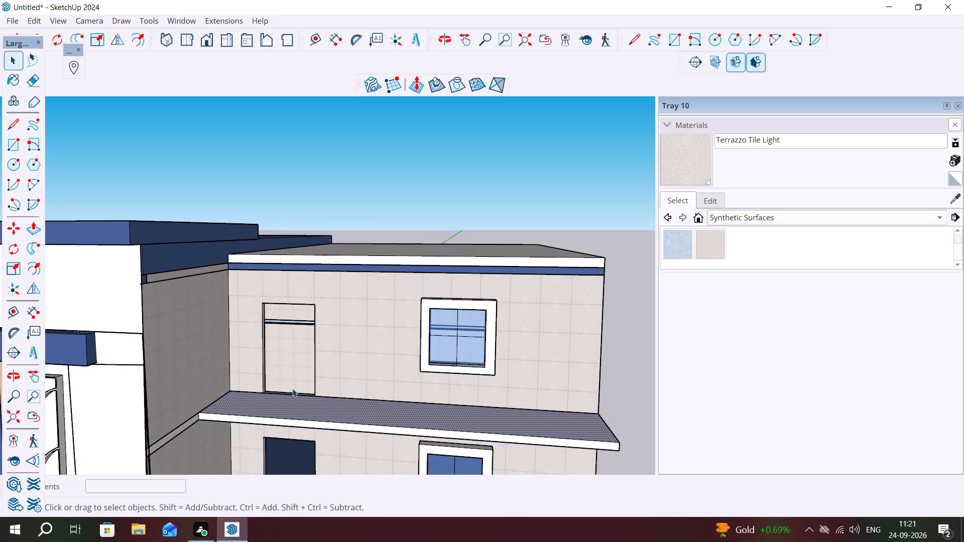
middle_click_drag(418, 437, 475, 460)
scroll(411, 445, "down", 1)
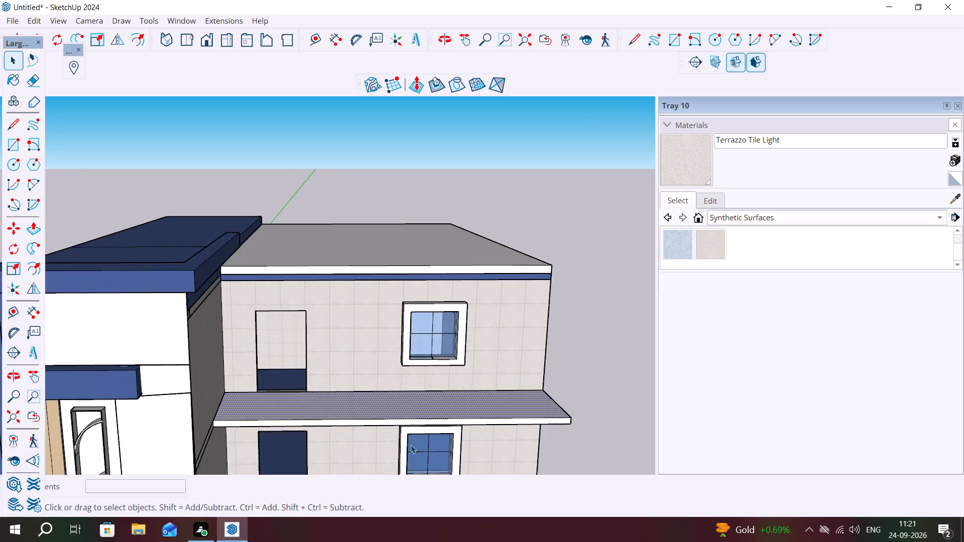
scroll(411, 445, "down", 3)
scroll(279, 415, "up", 3)
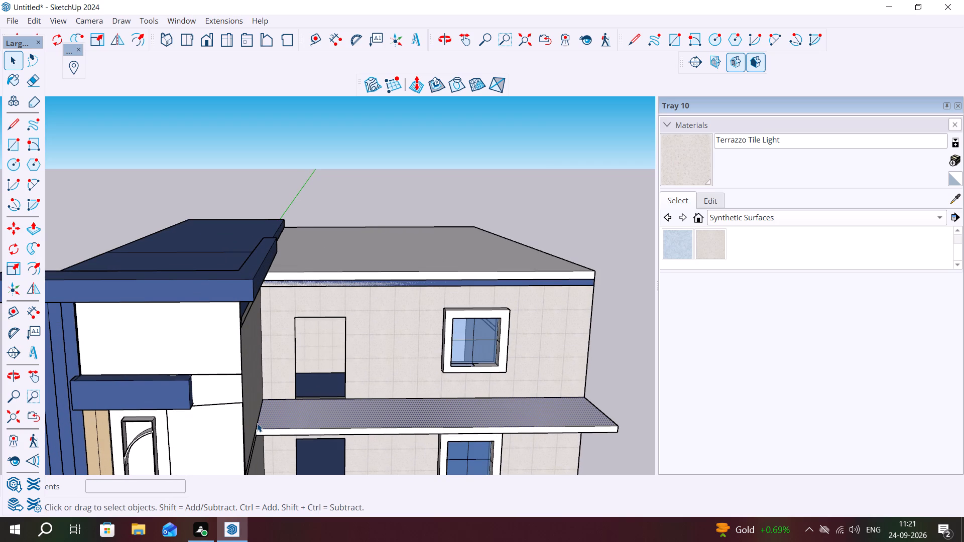
key("r")
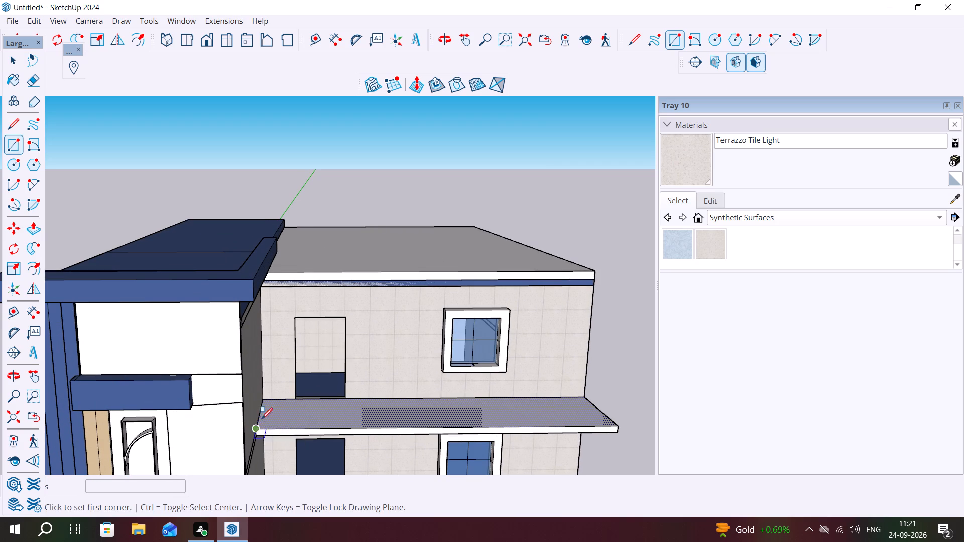
scroll(262, 418, "up", 6)
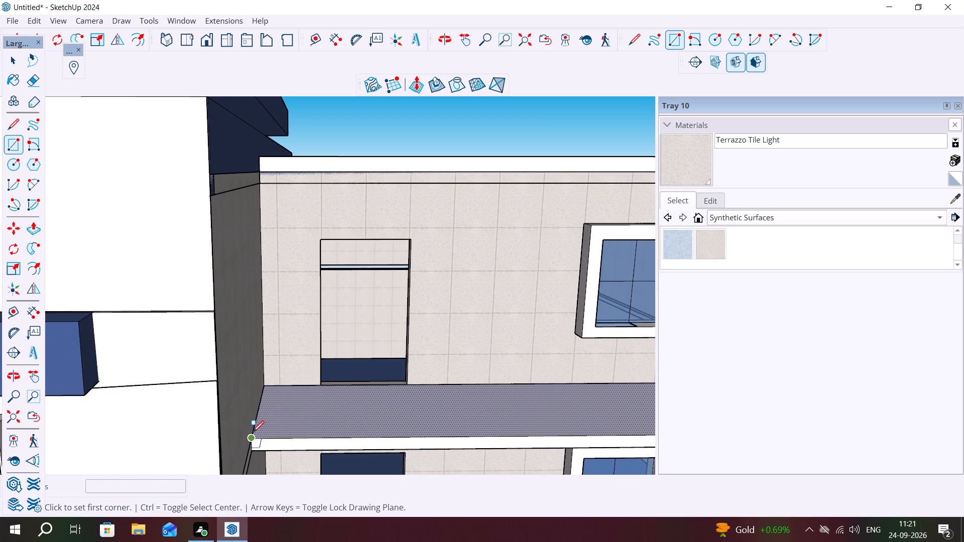
left_click(251, 441)
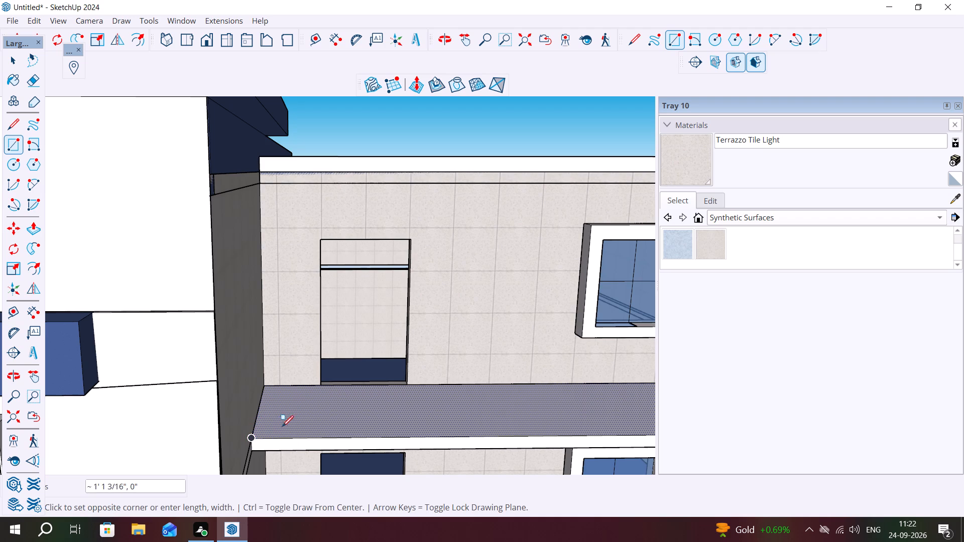
type("1'")
key("comma")
key("1")
key("Return")
scroll(267, 441, "up", 8)
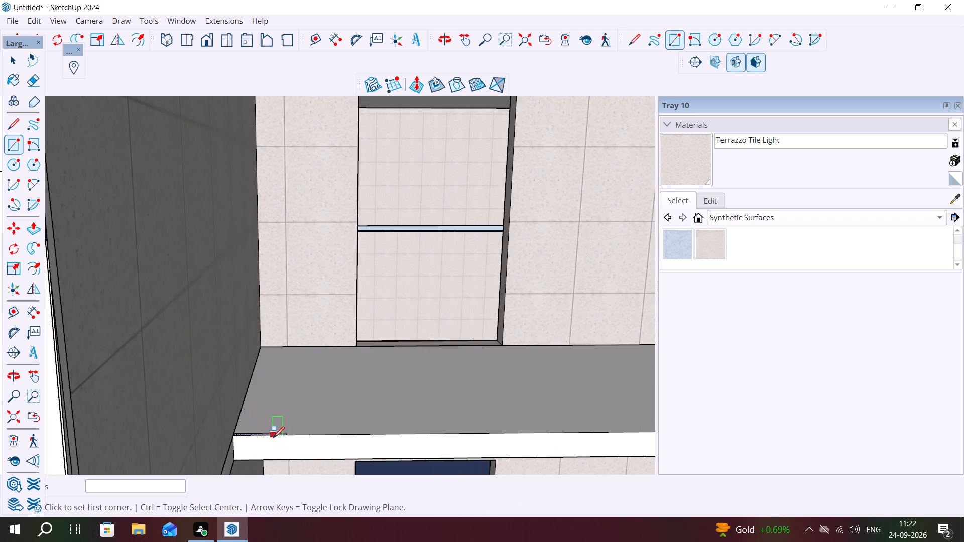
scroll(273, 438, "up", 3)
middle_click_drag(275, 434, 287, 486)
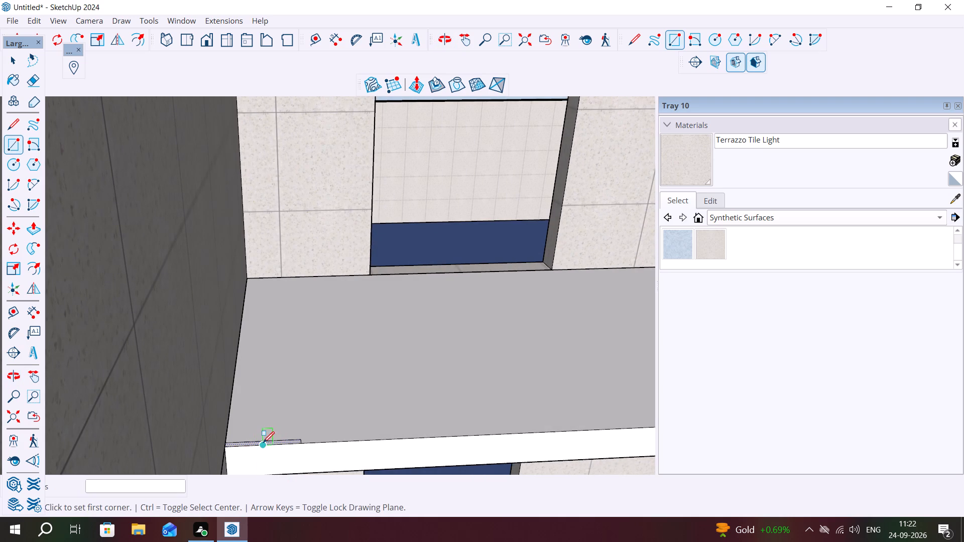
Undo the last rectangle and draw a 1' by 1' square at the balcony floor's front corner beside the entrance block.
key("Escape")
key("ctrl+z")
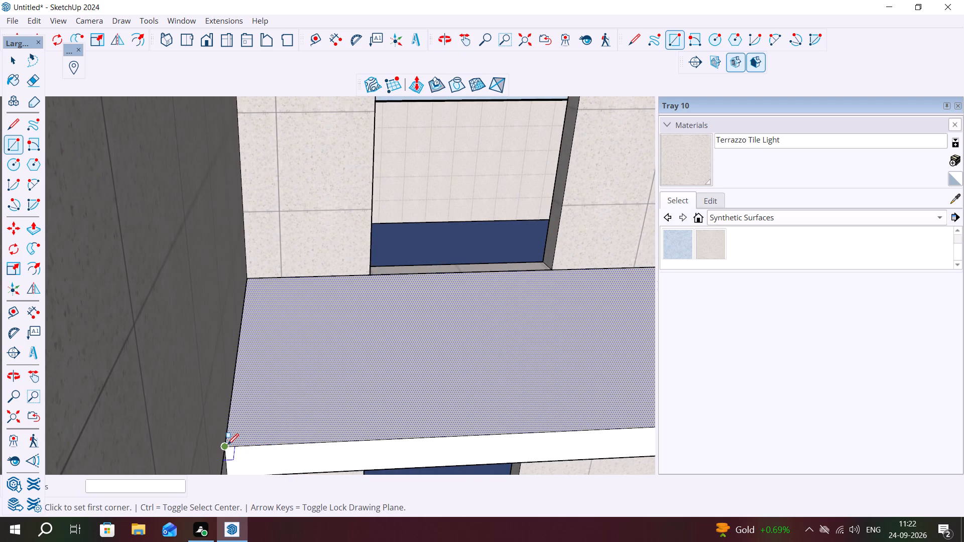
left_click(229, 445)
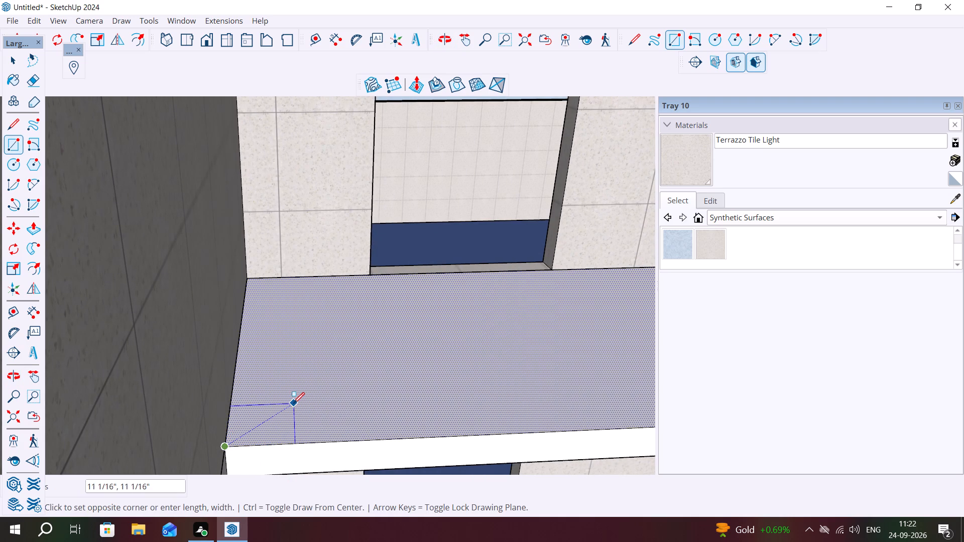
key("1")
type("',")
type("1'")
key("Return")
Copy the square 25' 9" along the balcony's front edge to the far front corner.
key("space")
double_click(281, 427)
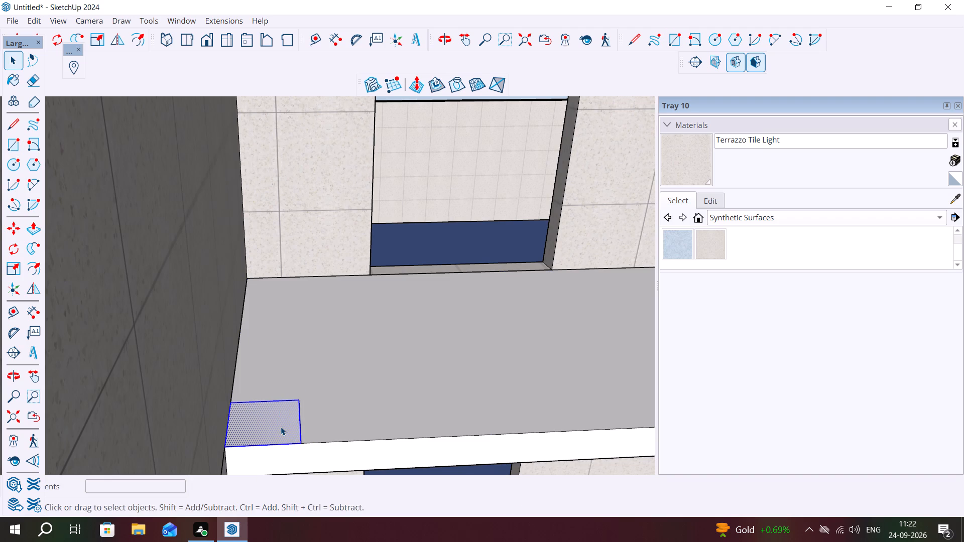
key("m")
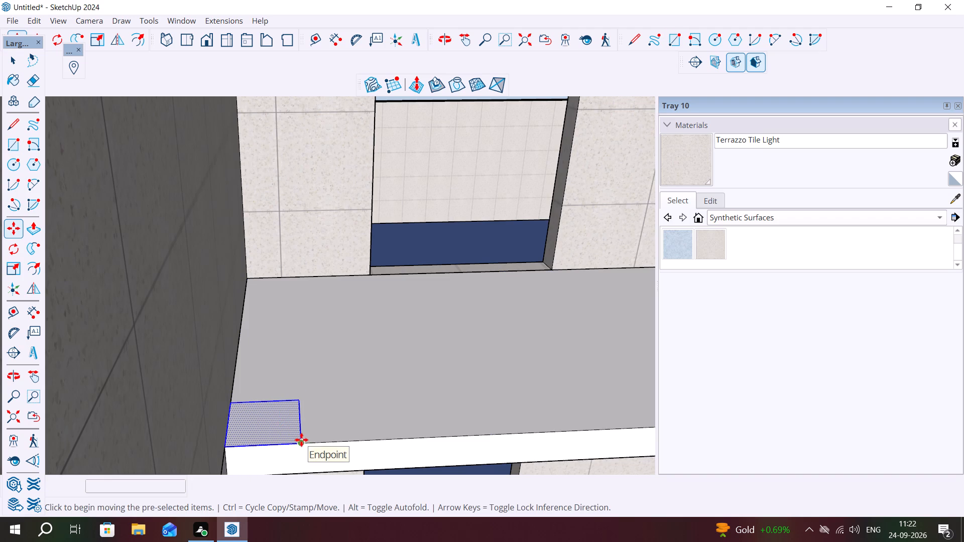
left_click(301, 440)
scroll(298, 429, "down", 2)
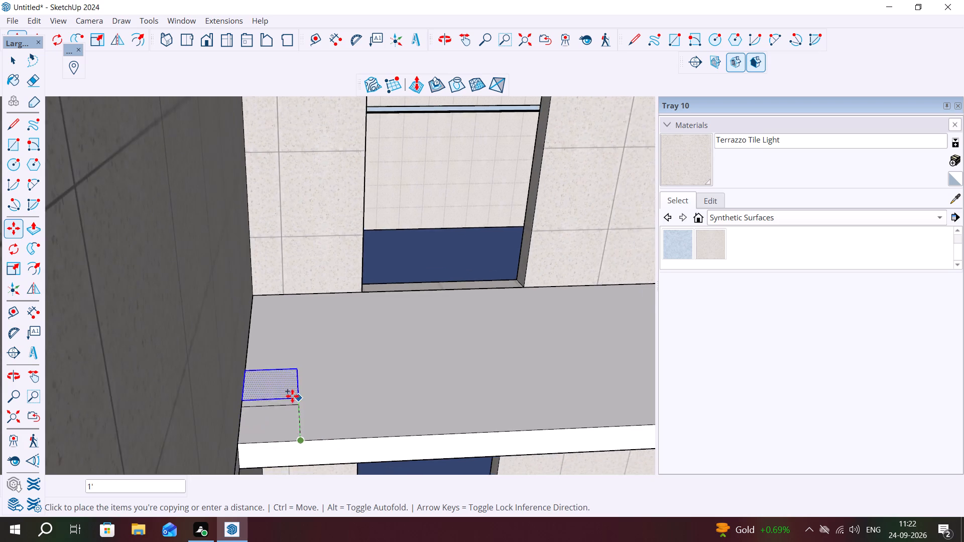
scroll(292, 396, "down", 4)
scroll(296, 377, "up", 1)
scroll(297, 377, "down", 11)
scroll(413, 346, "down", 3)
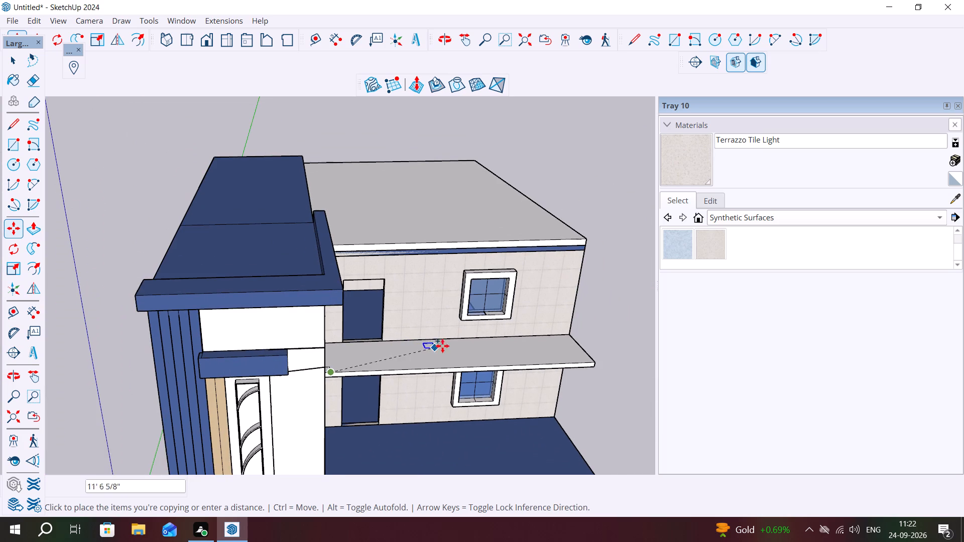
scroll(597, 358, "up", 4)
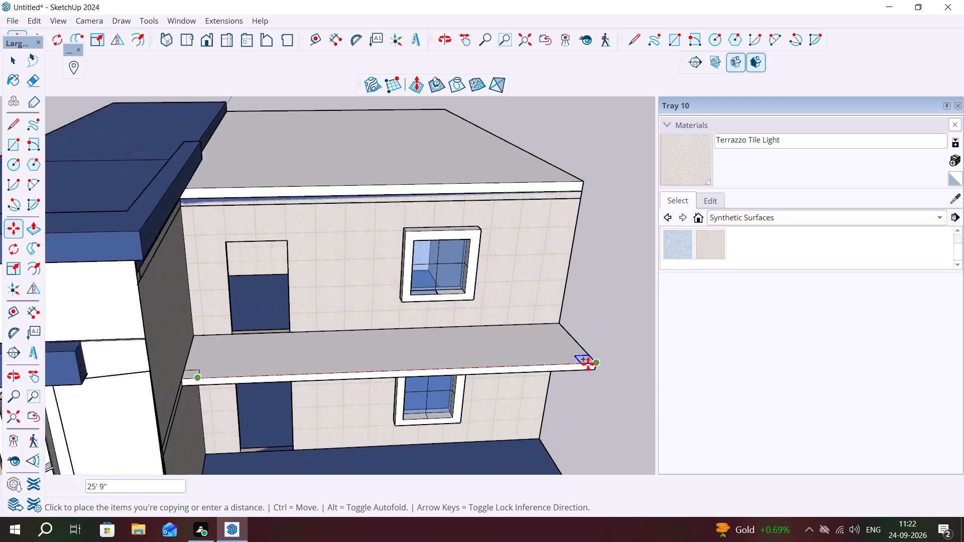
scroll(588, 364, "up", 1)
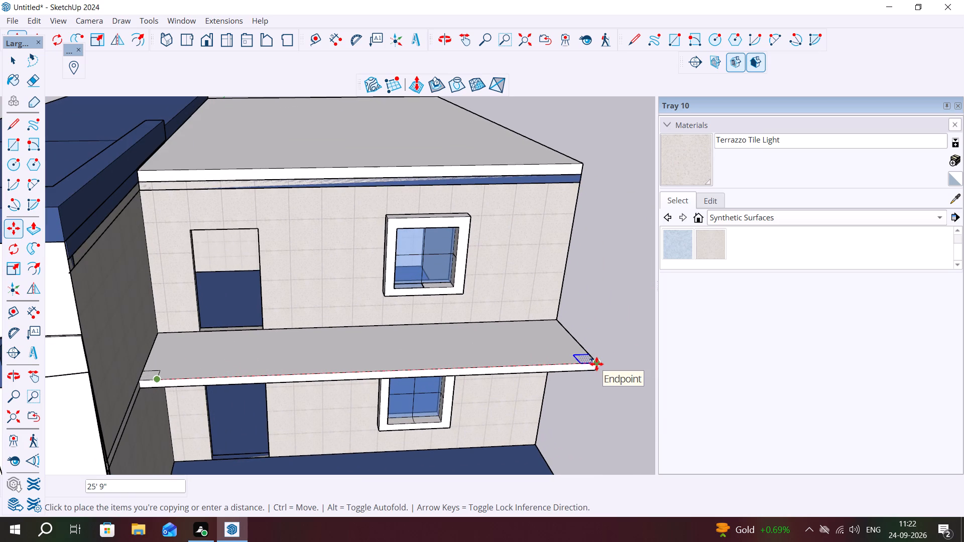
left_click(596, 364)
Copy the far-corner square about 4' 7" back along the balcony's outer side edge to the house wall.
left_click(598, 361)
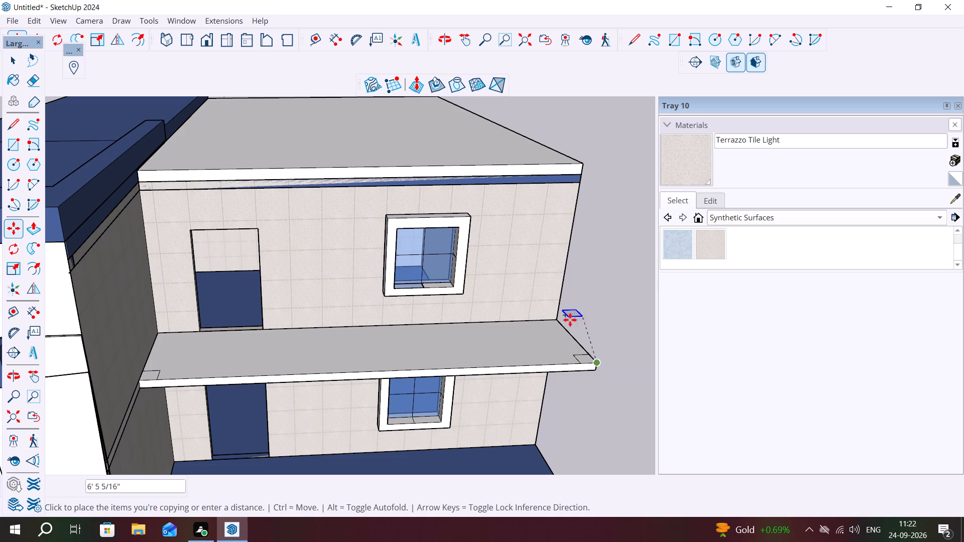
left_click(564, 327)
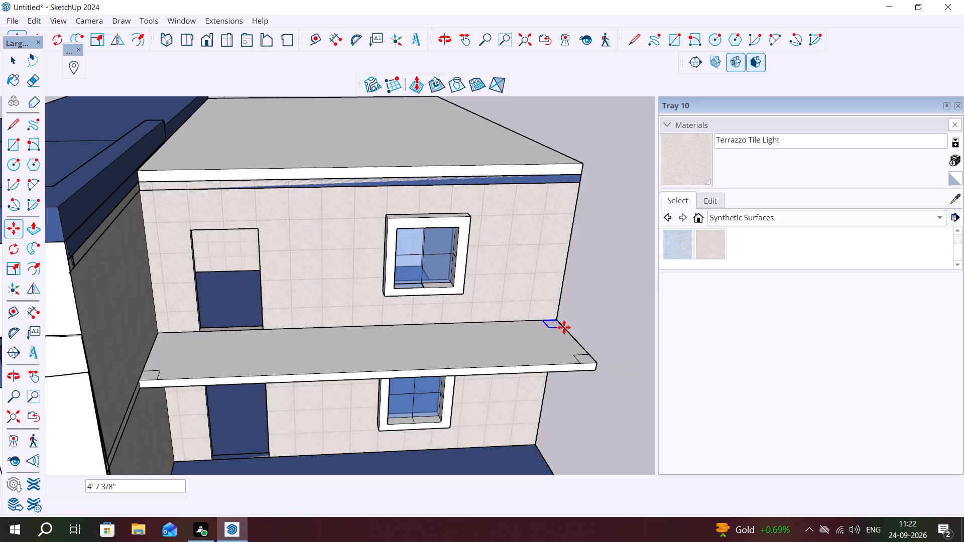
key("space")
Push/pull the square beside the entrance block up by 3' to form a balcony post.
left_click(582, 356)
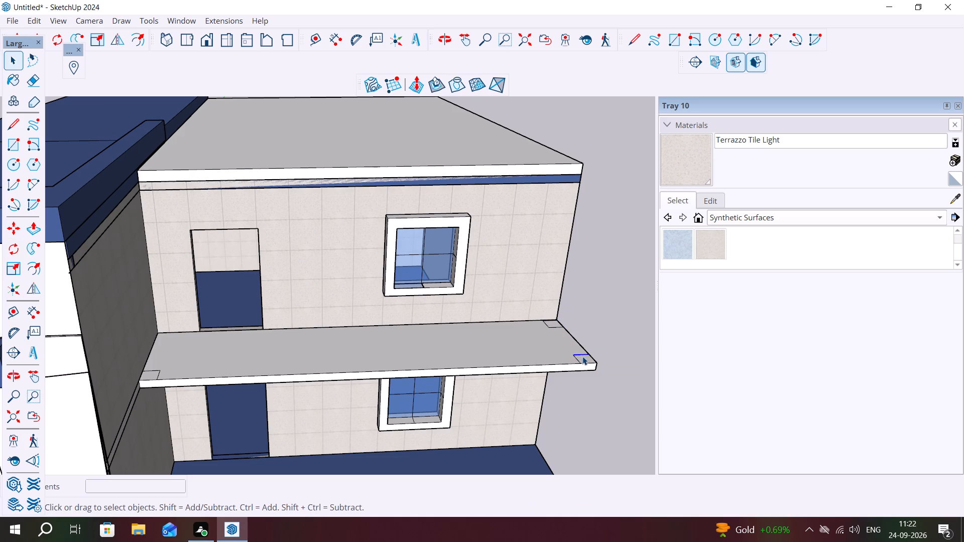
double_click(582, 357)
middle_click_drag(431, 345, 476, 376)
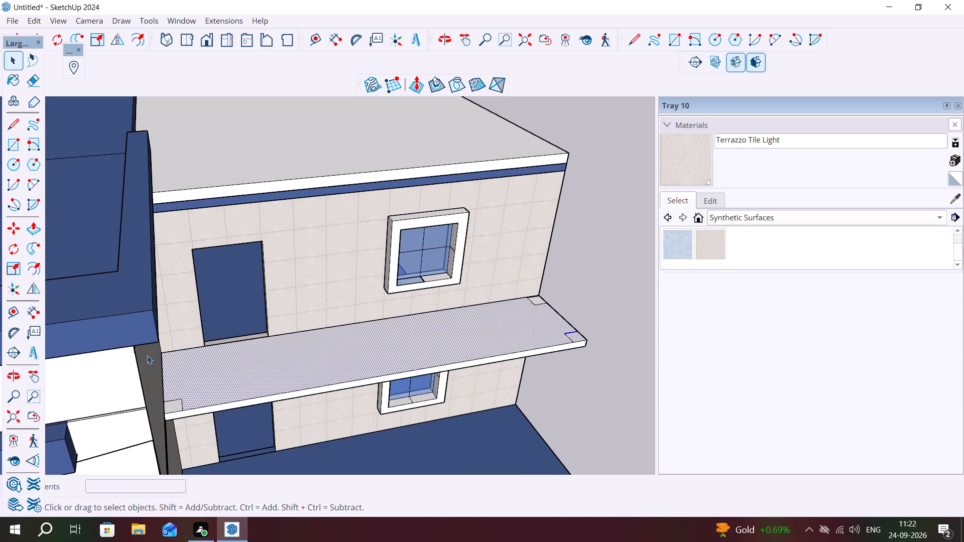
double_click(172, 405)
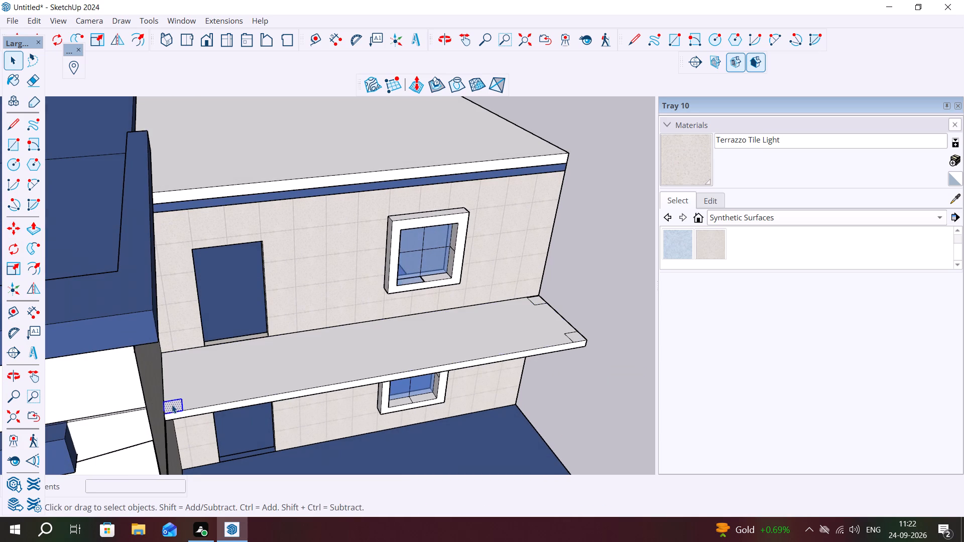
key("p")
left_click(171, 396)
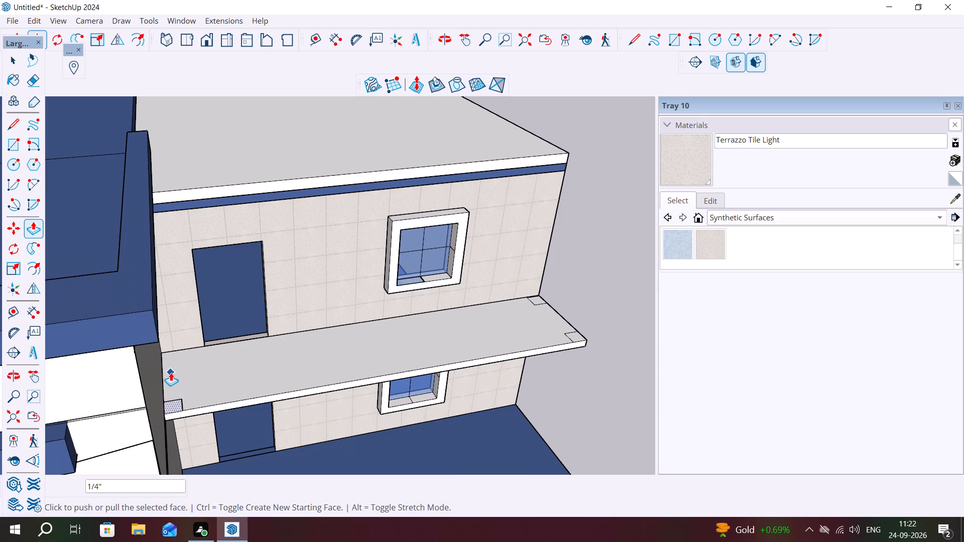
left_click(172, 401)
middle_click_drag(173, 396, 117, 376)
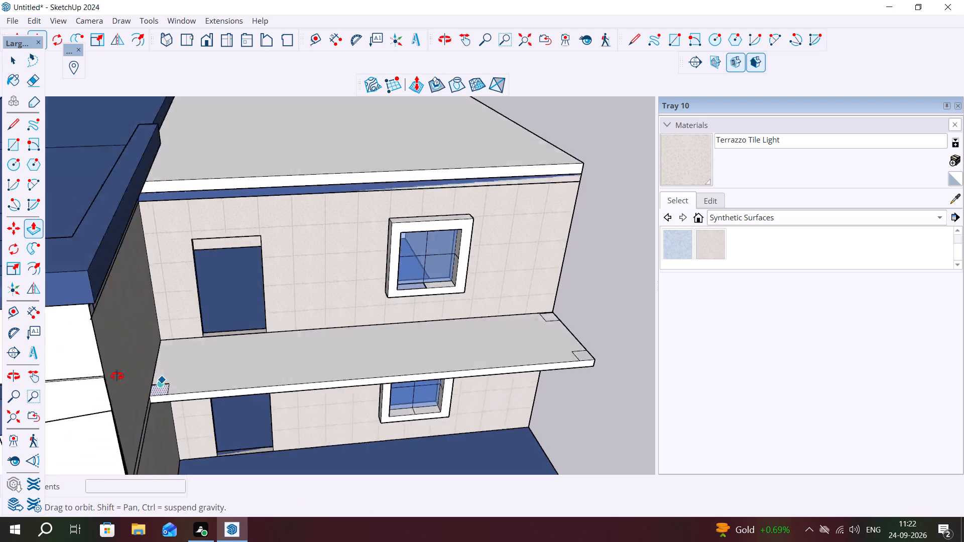
middle_click_drag(117, 376, 45, 365)
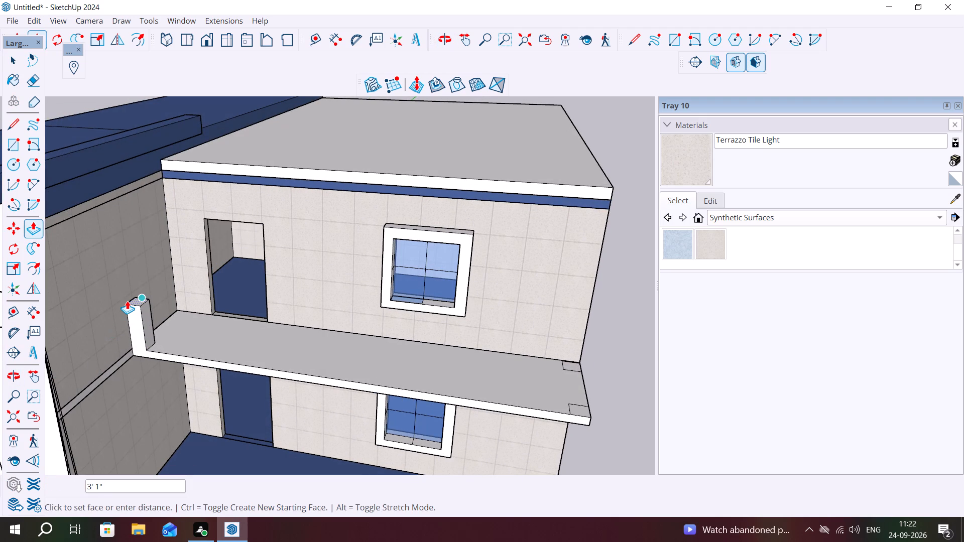
type("3'")
key("Return")
Raise the two squares at the balcony's far end, front corner and wall corner, by the same 3' into posts.
scroll(580, 402, "up", 9)
key("space")
left_click(583, 412)
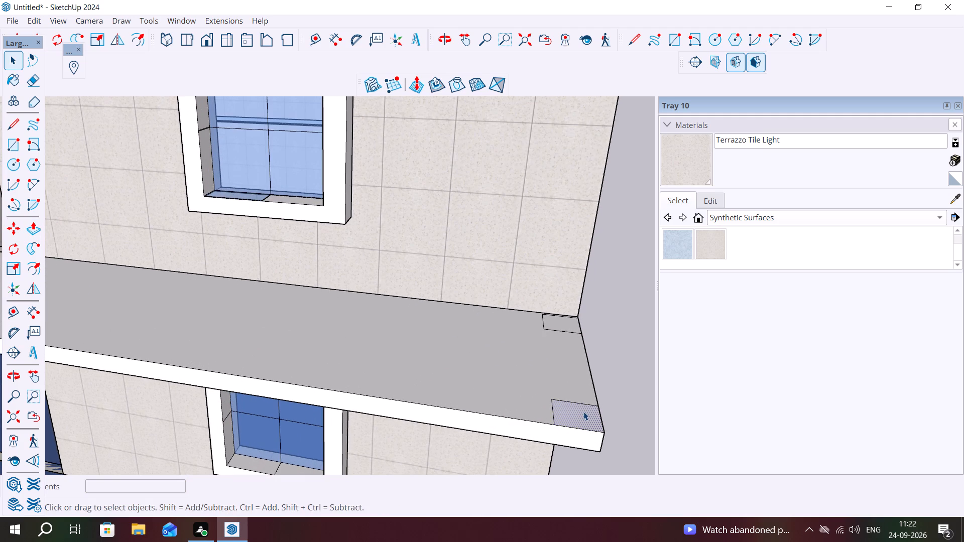
key("p")
double_click(583, 412)
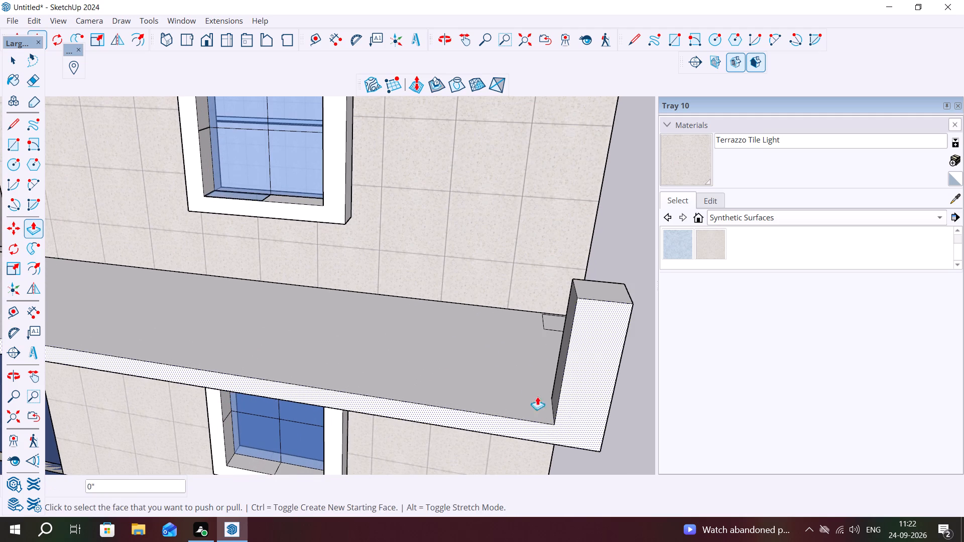
middle_click_drag(560, 385, 431, 390)
scroll(390, 365, "down", 3)
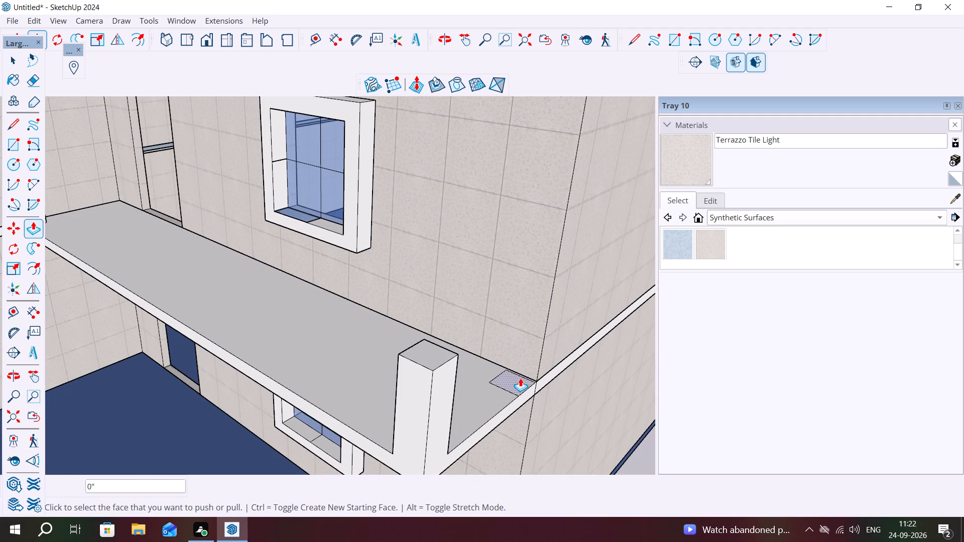
double_click(520, 378)
scroll(524, 391, "down", 2)
middle_click_drag(556, 408, 656, 412)
key("Escape")
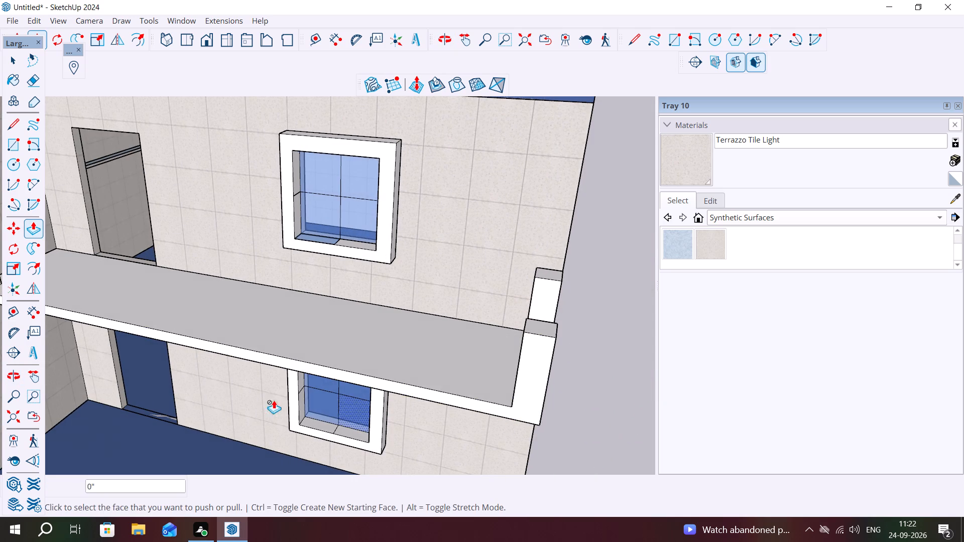
Inside the wall group, draw a rectangle about 8' 3" by 10' around the first-floor window, from the roof slab's midpoint to the balcony floor.
key("space")
scroll(642, 402, "down", 8)
scroll(358, 297, "up", 1)
scroll(358, 297, "down", 1)
middle_click_drag(380, 284, 405, 273)
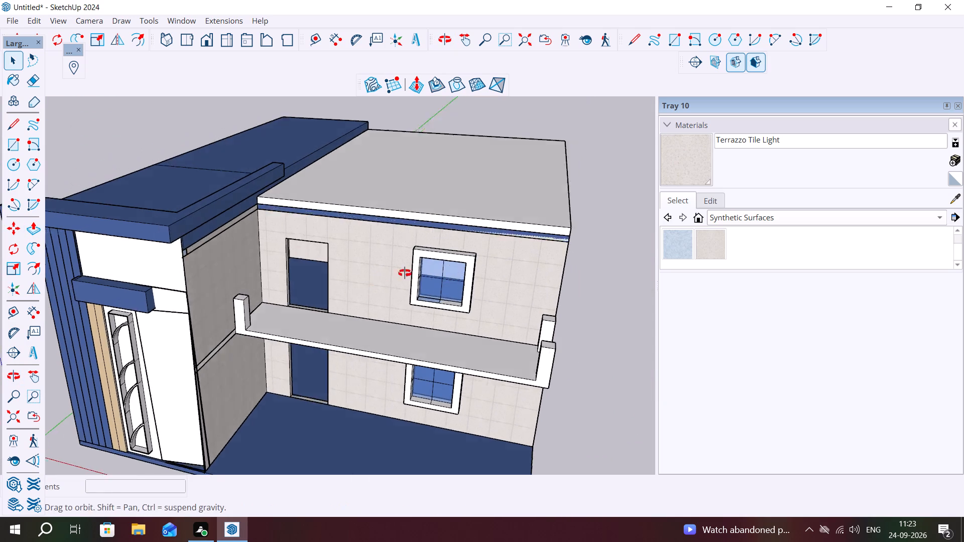
middle_click_drag(405, 273, 428, 252)
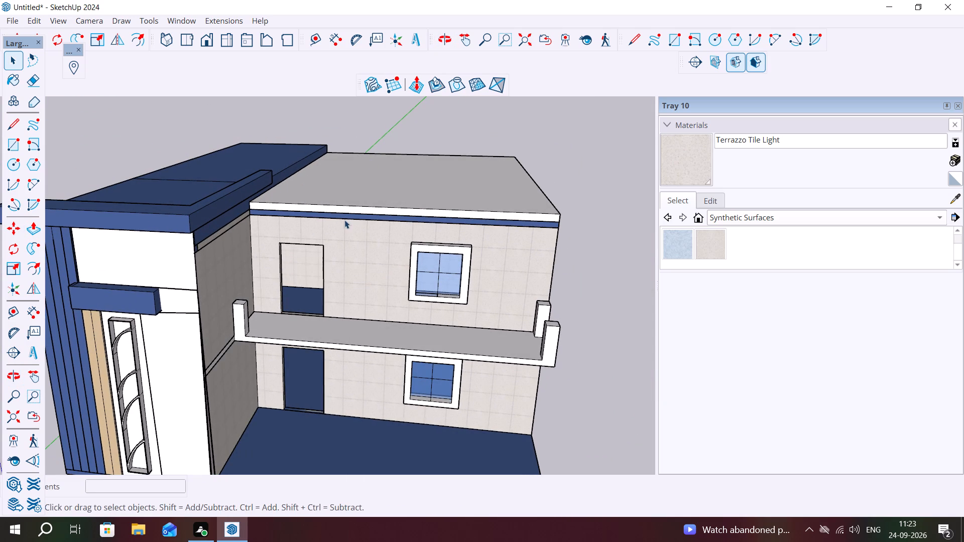
middle_click_drag(405, 214, 429, 169)
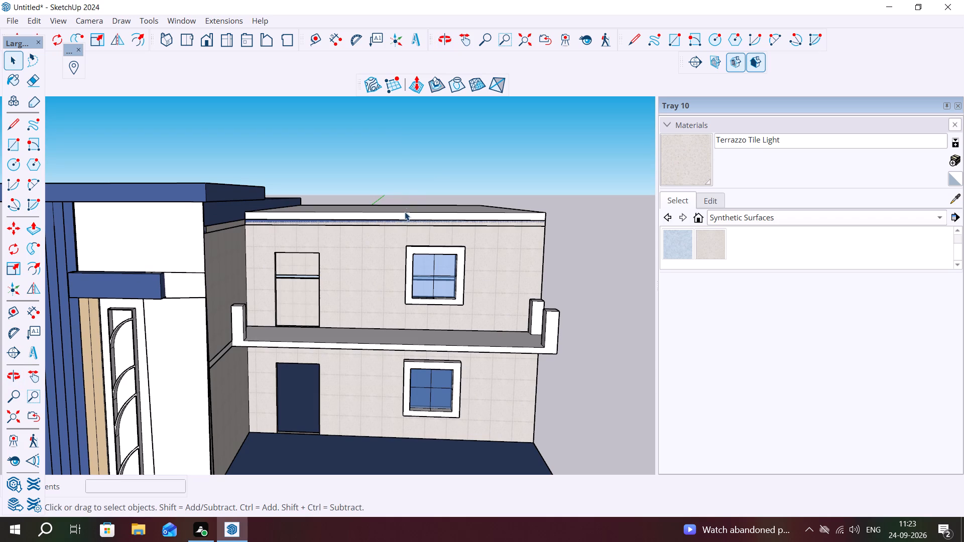
middle_click_drag(394, 223, 429, 217)
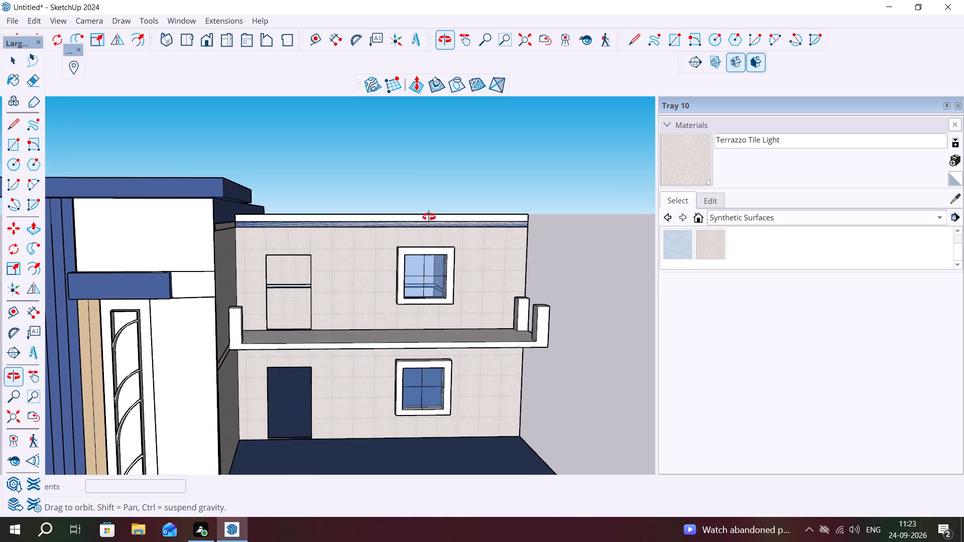
middle_click_drag(429, 217, 432, 219)
scroll(356, 231, "down", 2)
scroll(349, 226, "up", 5)
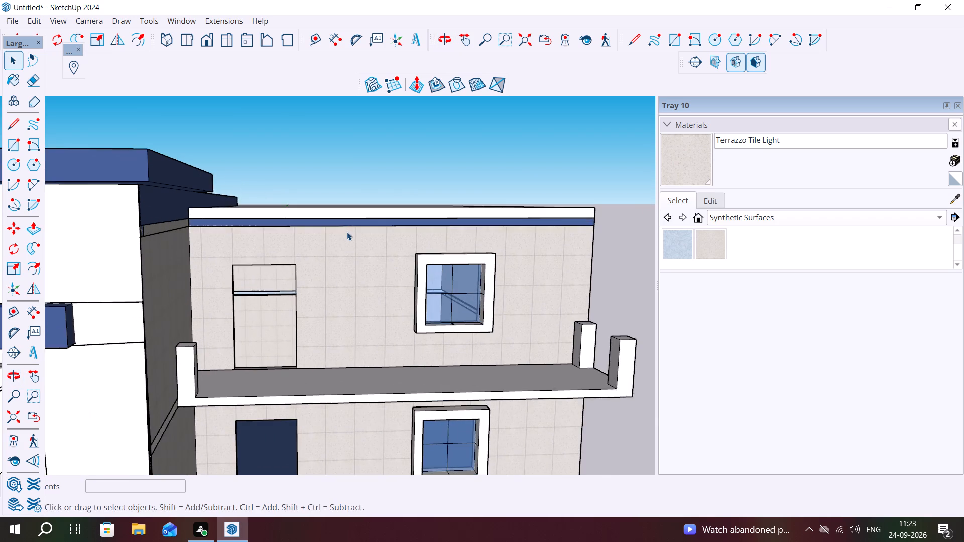
scroll(341, 222, "up", 1)
middle_click_drag(346, 220, 363, 173)
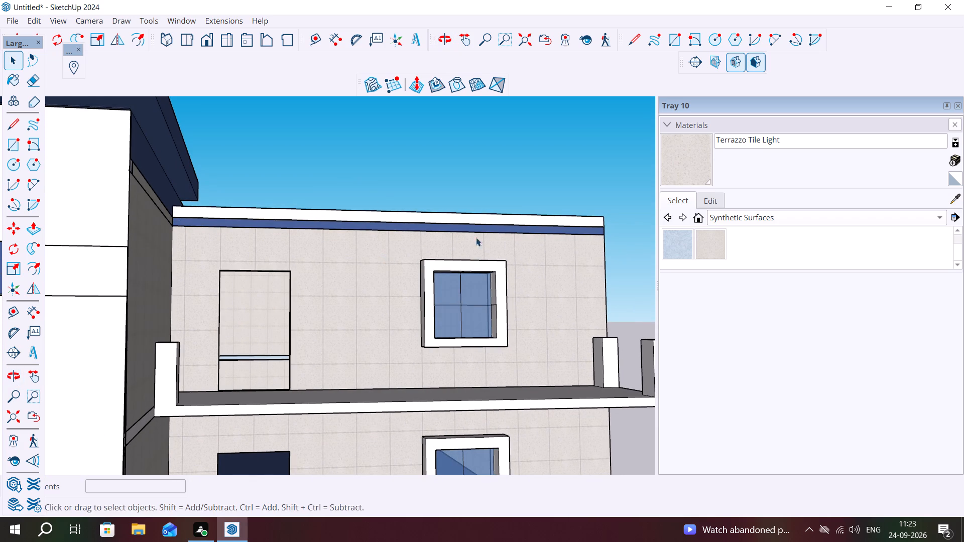
left_click(500, 228)
double_click(500, 228)
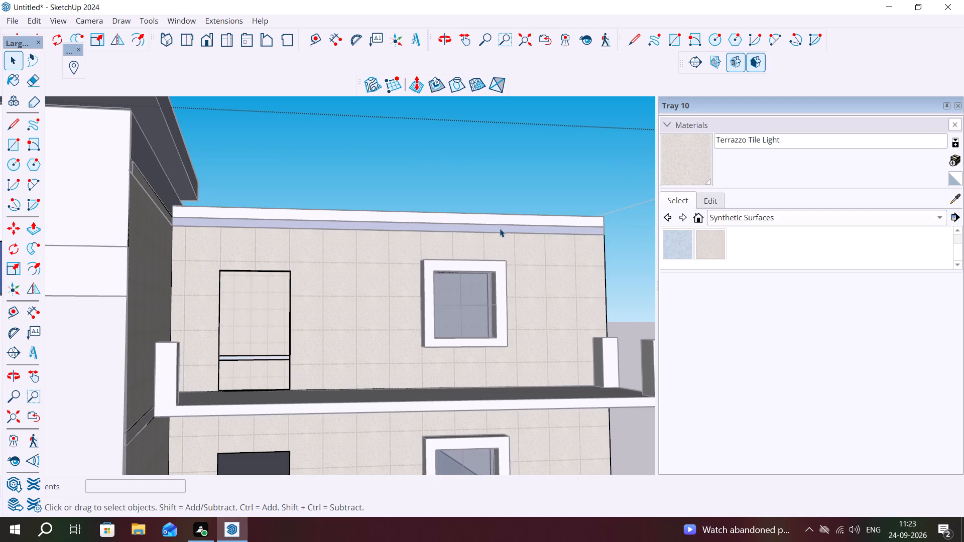
triple_click(500, 228)
left_click(498, 227)
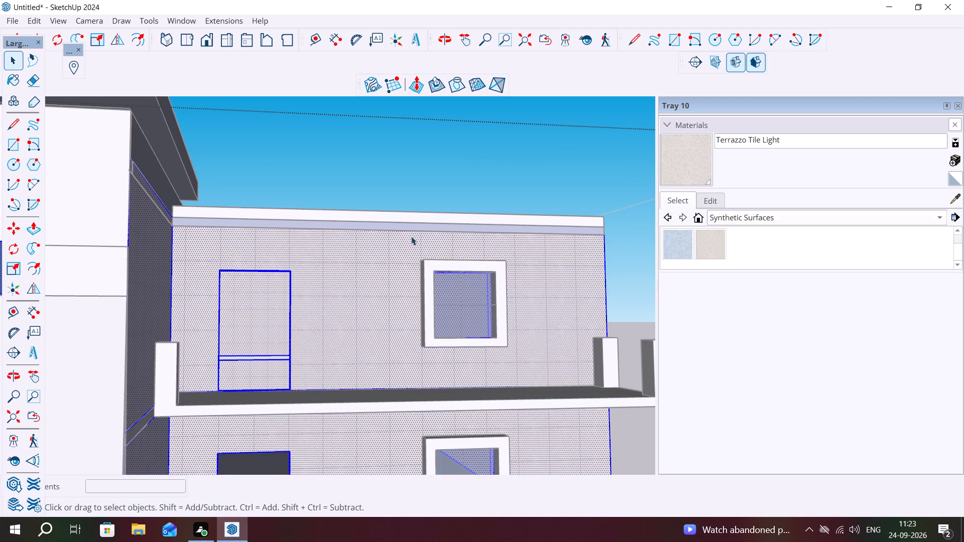
key("r")
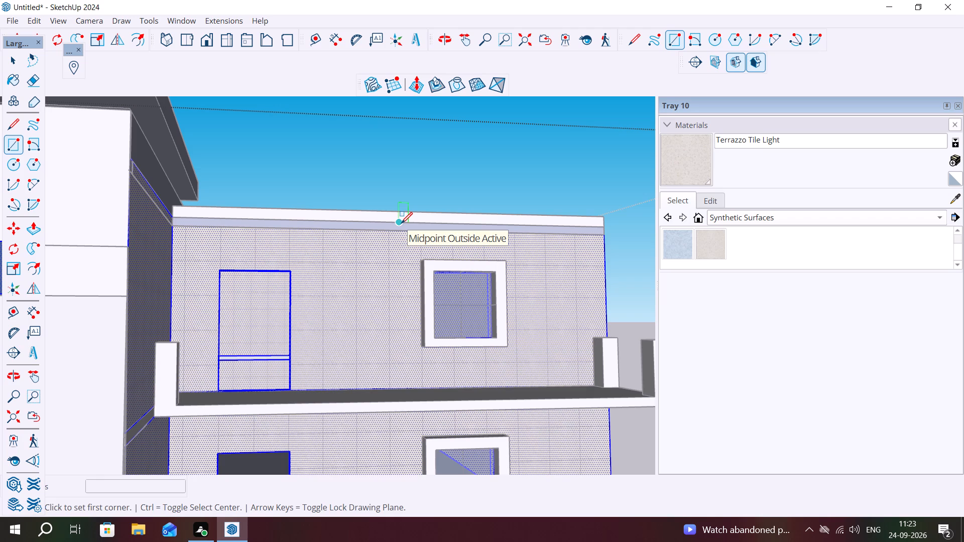
left_click(401, 223)
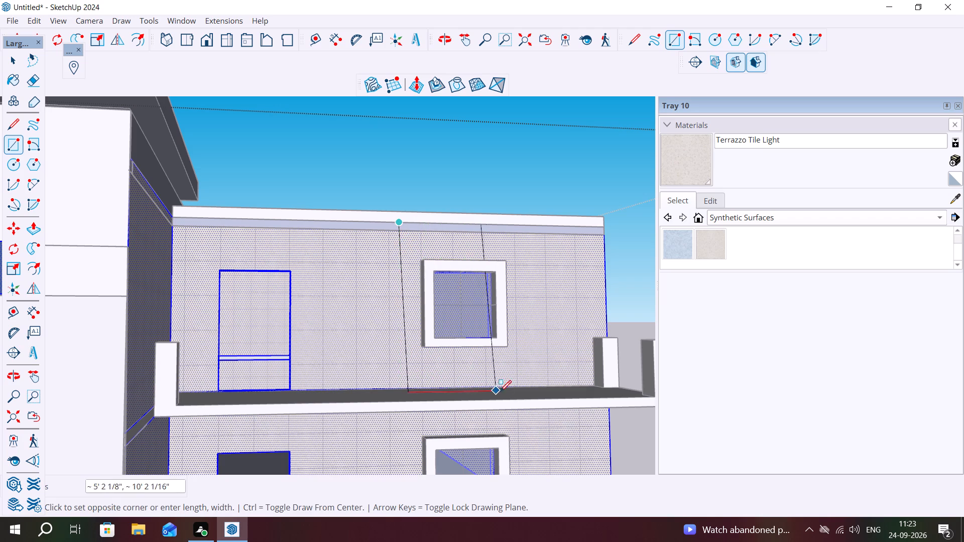
left_click(531, 384)
key("space")
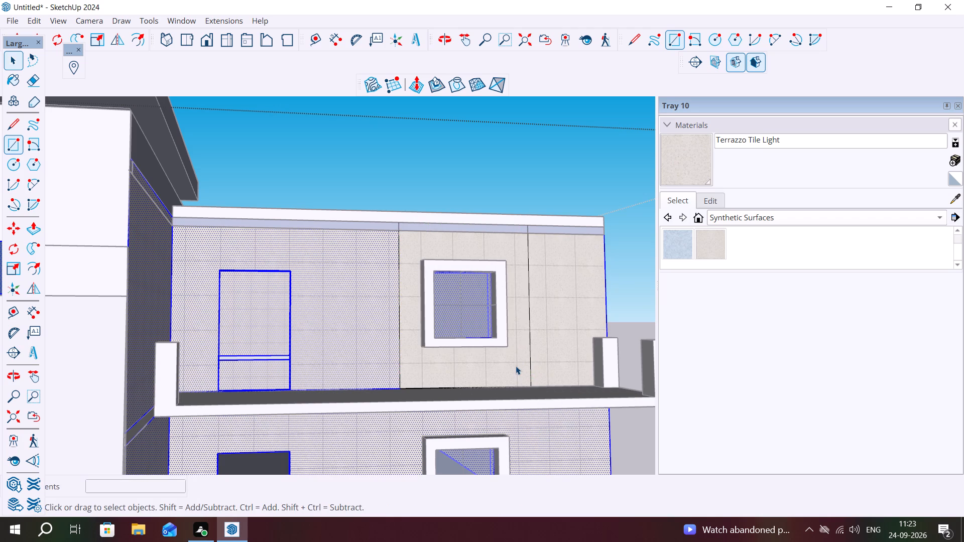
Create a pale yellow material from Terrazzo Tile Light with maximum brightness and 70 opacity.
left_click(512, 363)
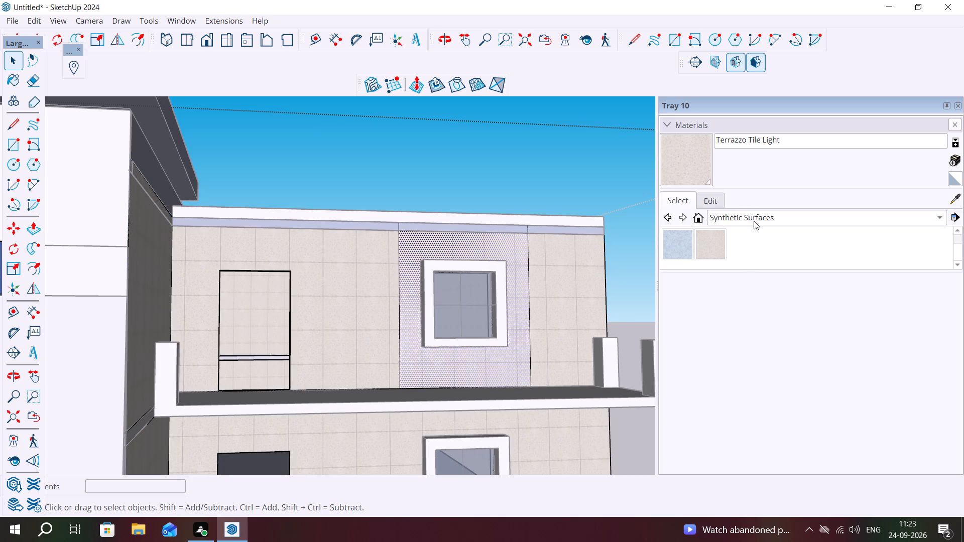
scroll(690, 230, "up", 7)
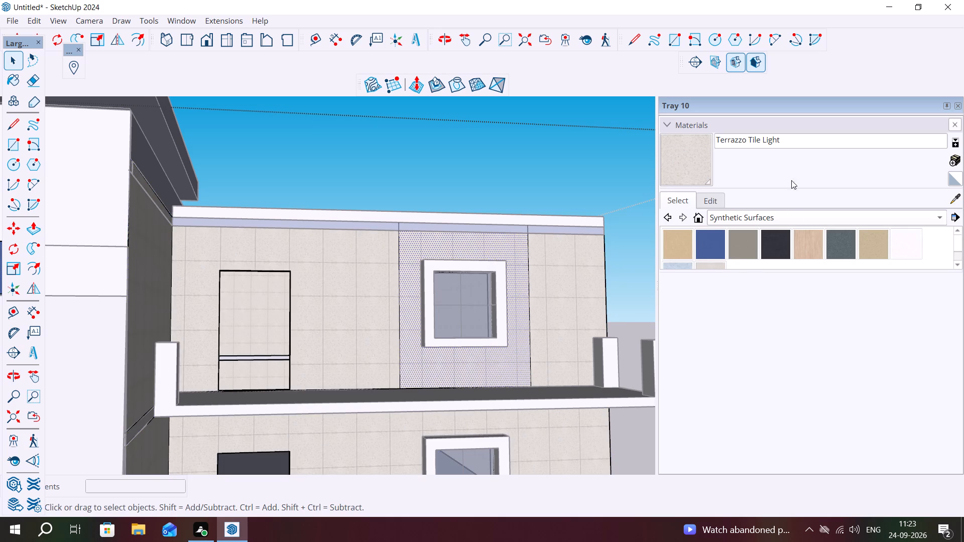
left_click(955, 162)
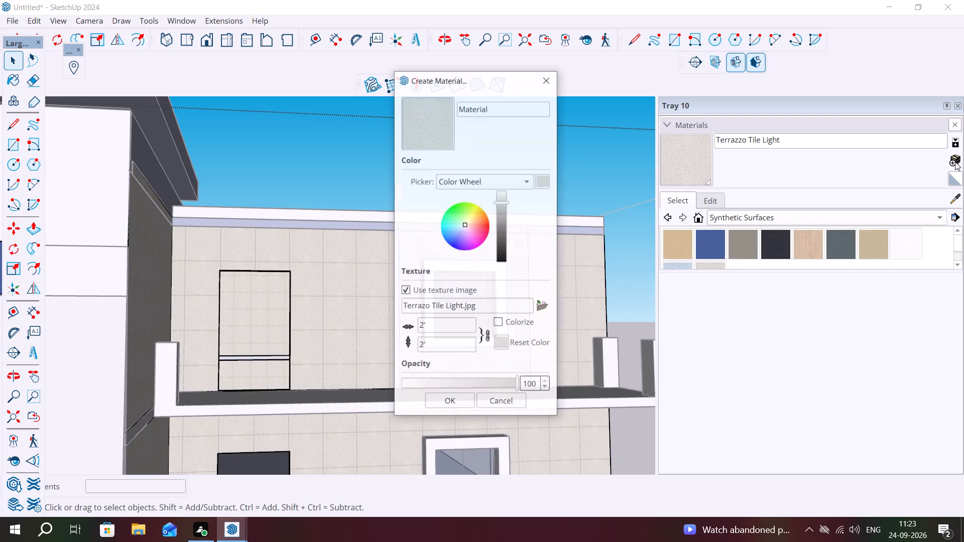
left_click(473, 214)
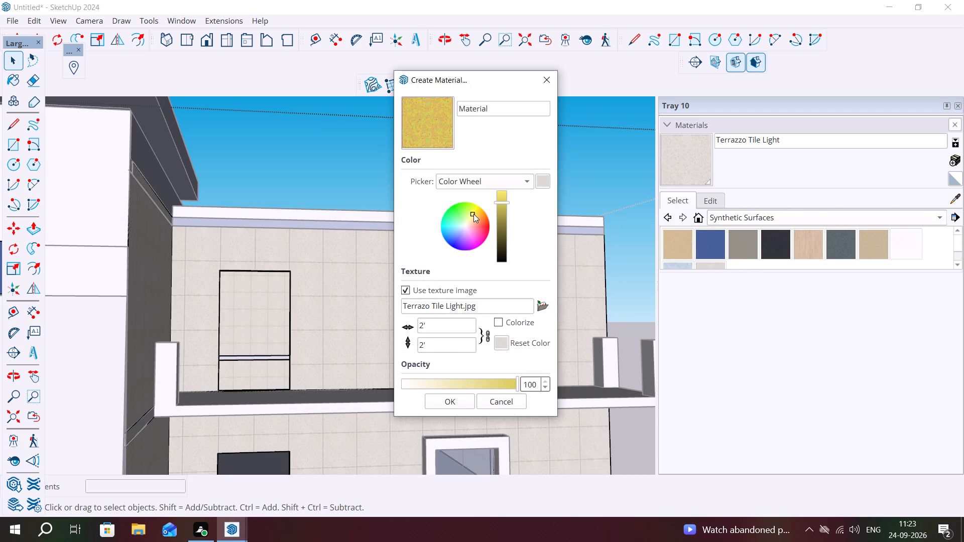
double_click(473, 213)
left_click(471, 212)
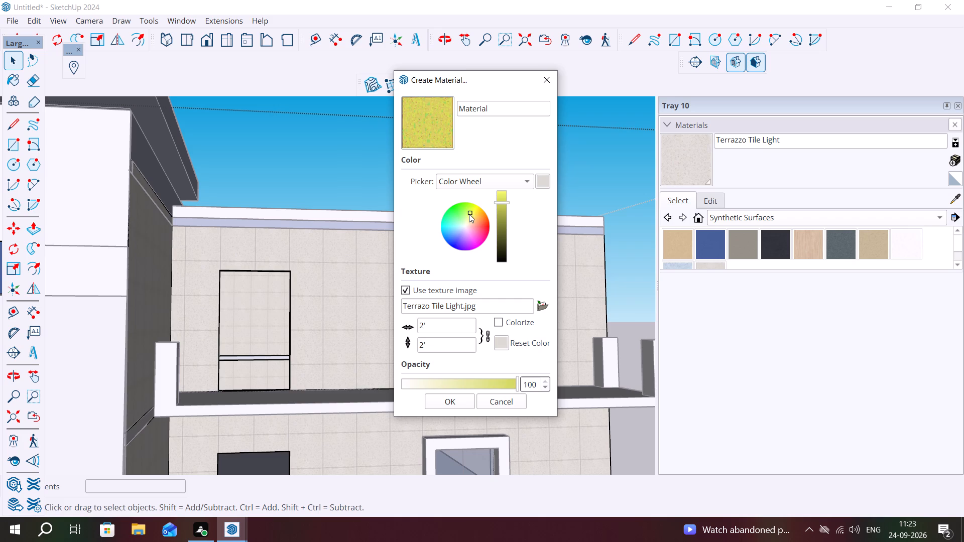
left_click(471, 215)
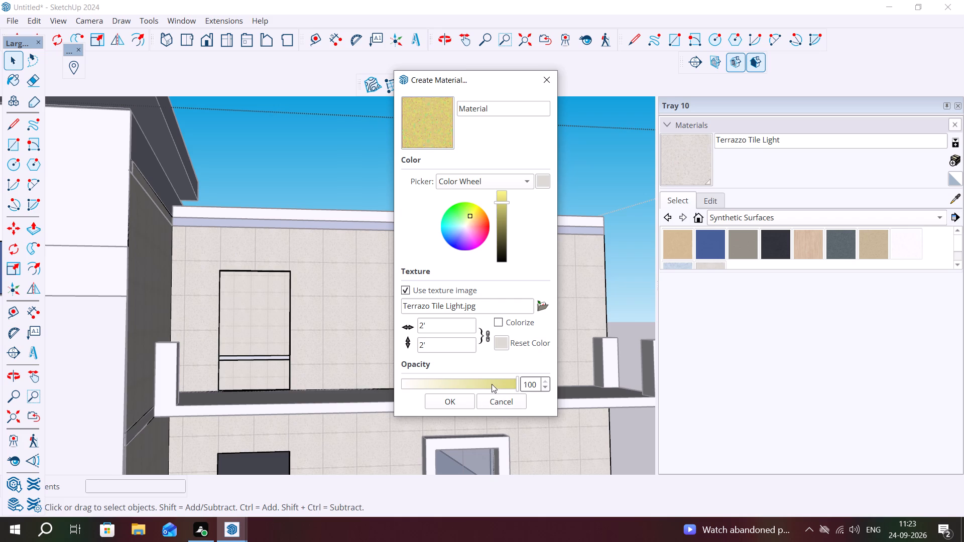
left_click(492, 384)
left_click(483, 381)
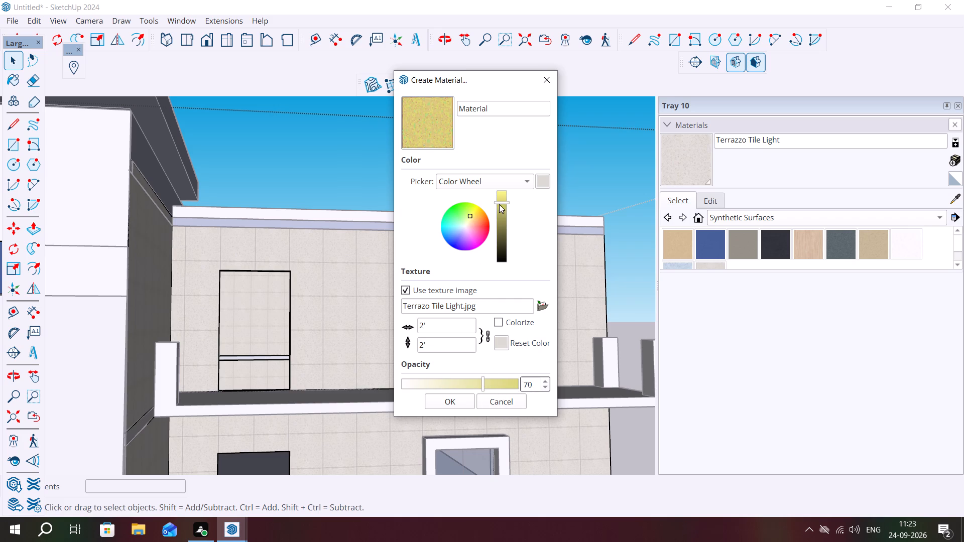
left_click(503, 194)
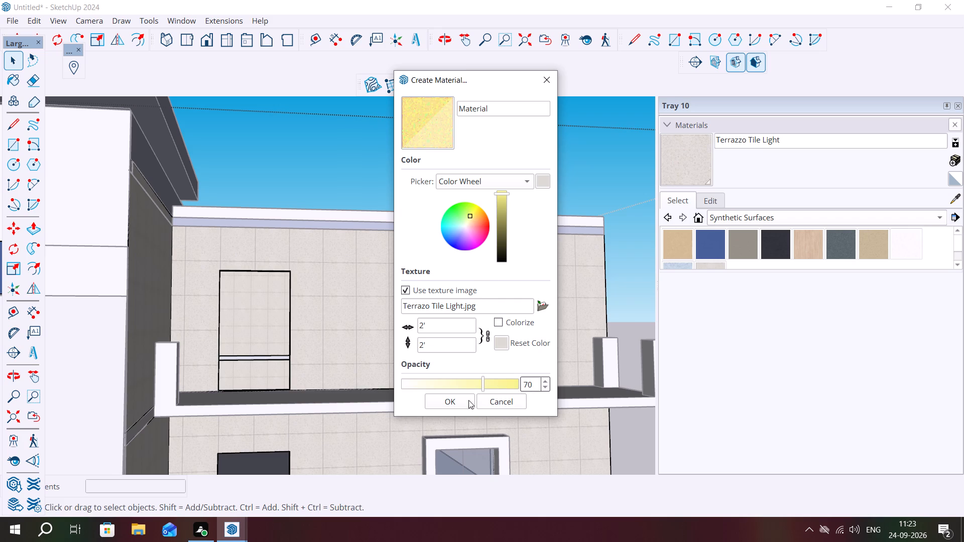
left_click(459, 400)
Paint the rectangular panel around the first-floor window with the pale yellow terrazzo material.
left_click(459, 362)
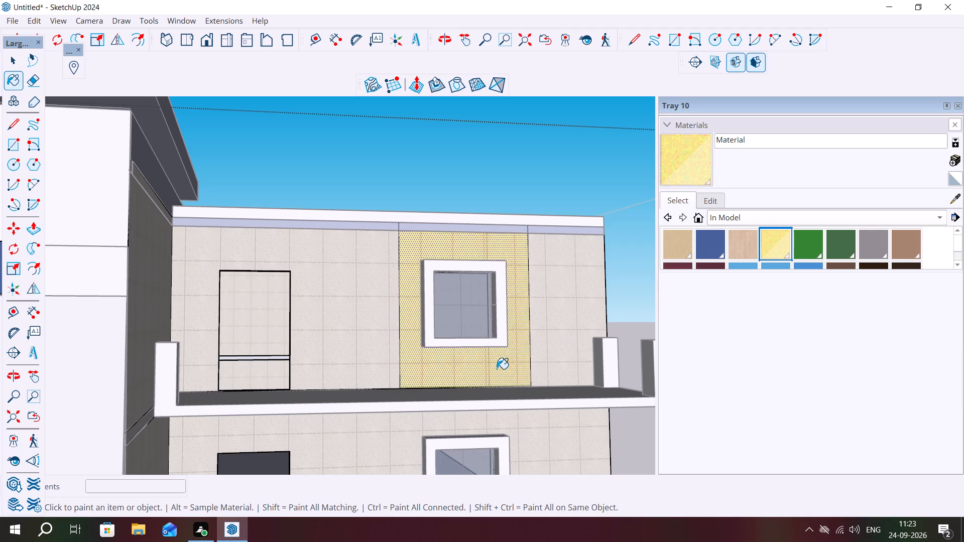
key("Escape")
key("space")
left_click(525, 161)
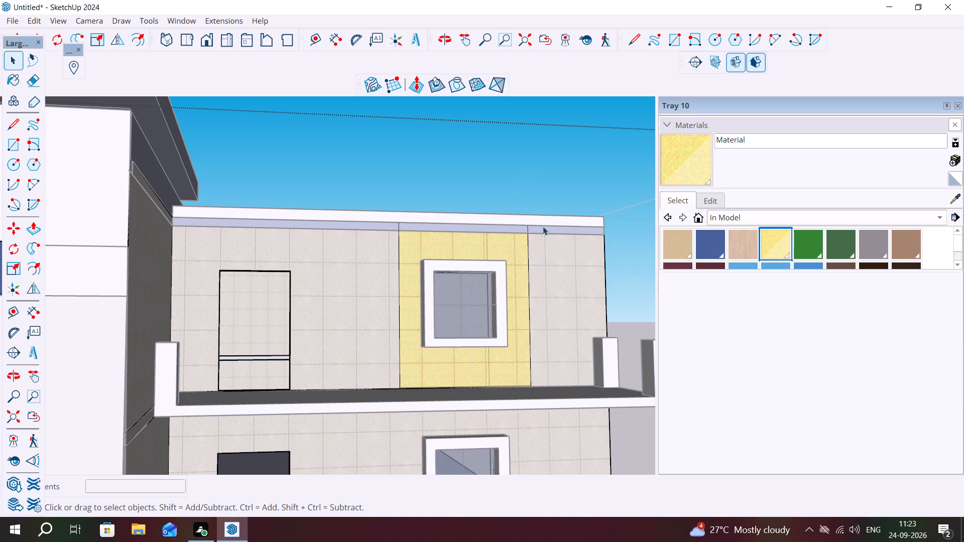
Create a golden-yellow material from Formica Laminate Light and paint the panel around the first-floor window with it.
scroll(566, 275, "down", 5)
middle_click_drag(506, 323, 465, 331)
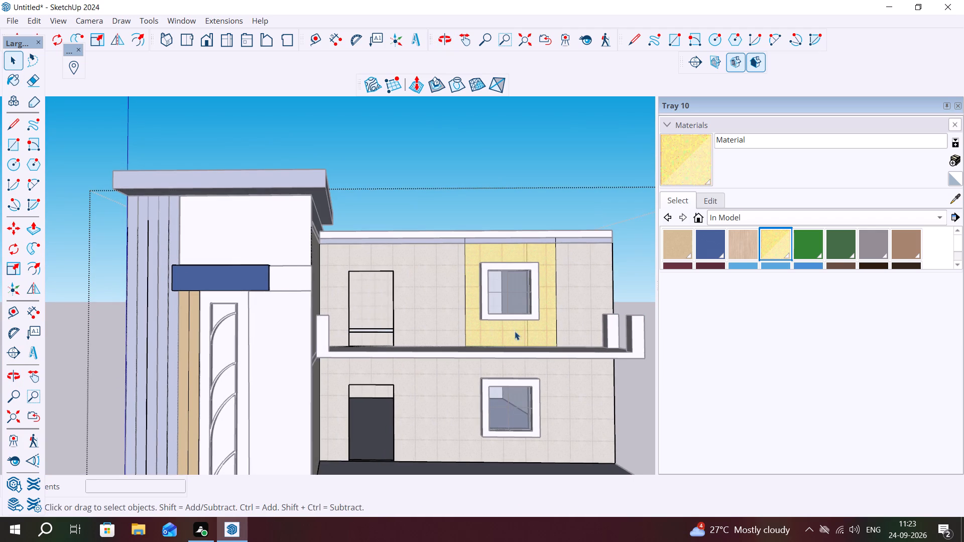
left_click(745, 246)
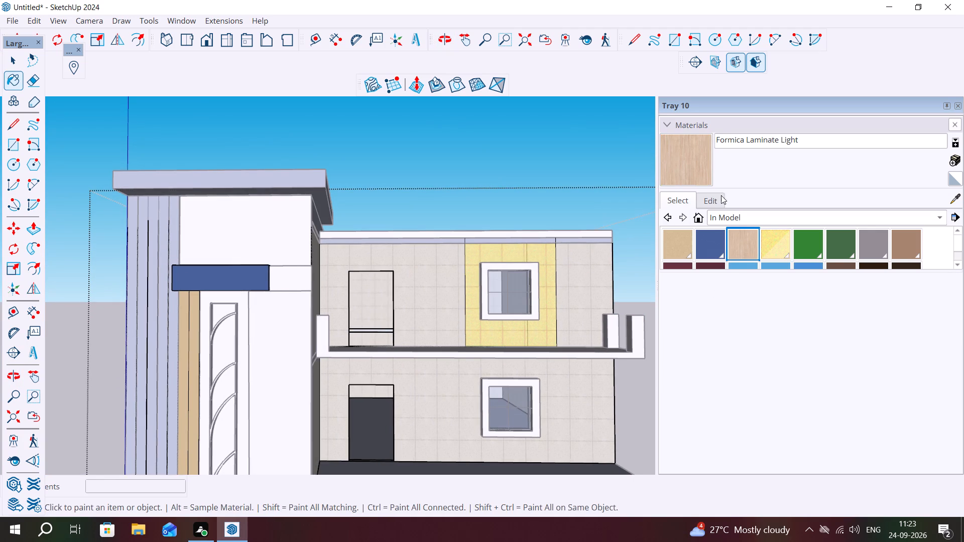
left_click(713, 161)
left_click(701, 161)
left_click(955, 160)
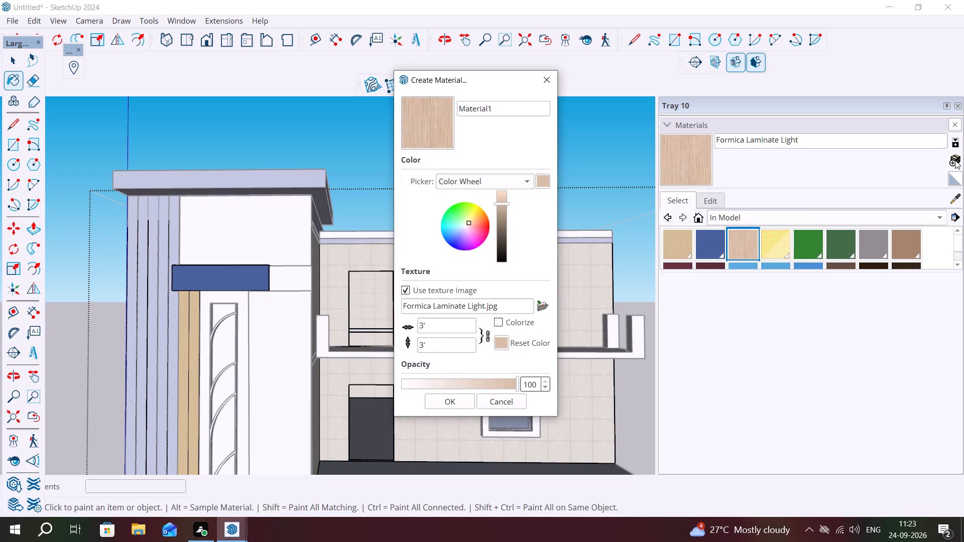
left_click(474, 214)
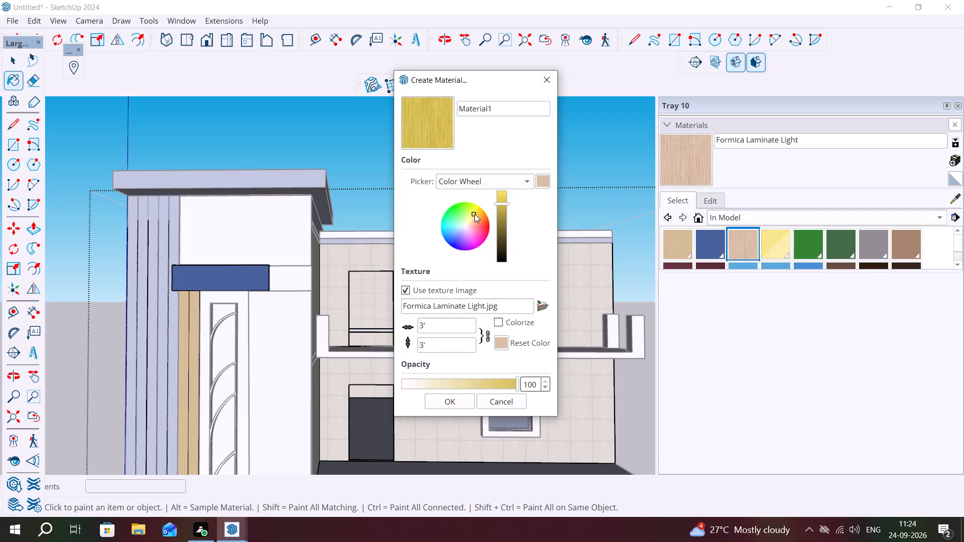
left_click(465, 401)
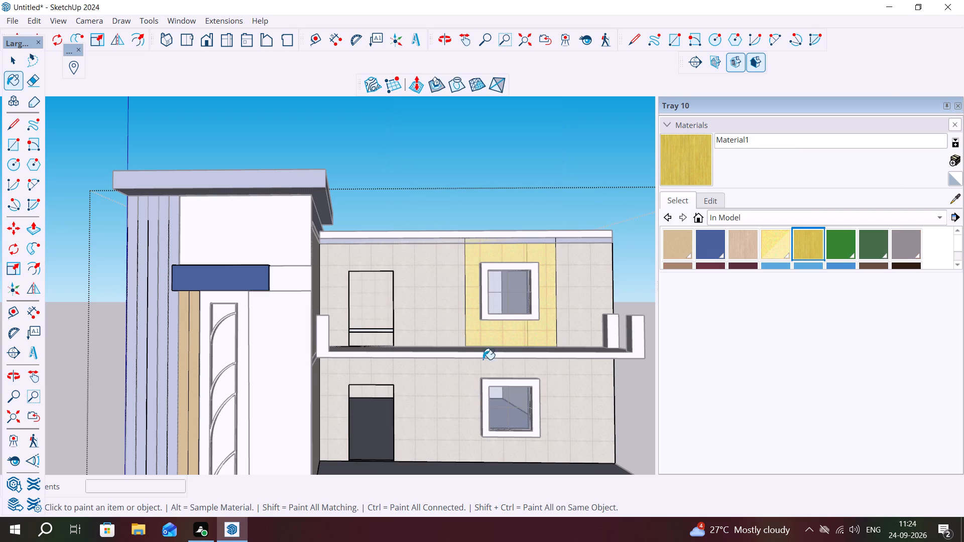
left_click(528, 336)
key("Escape")
key("space")
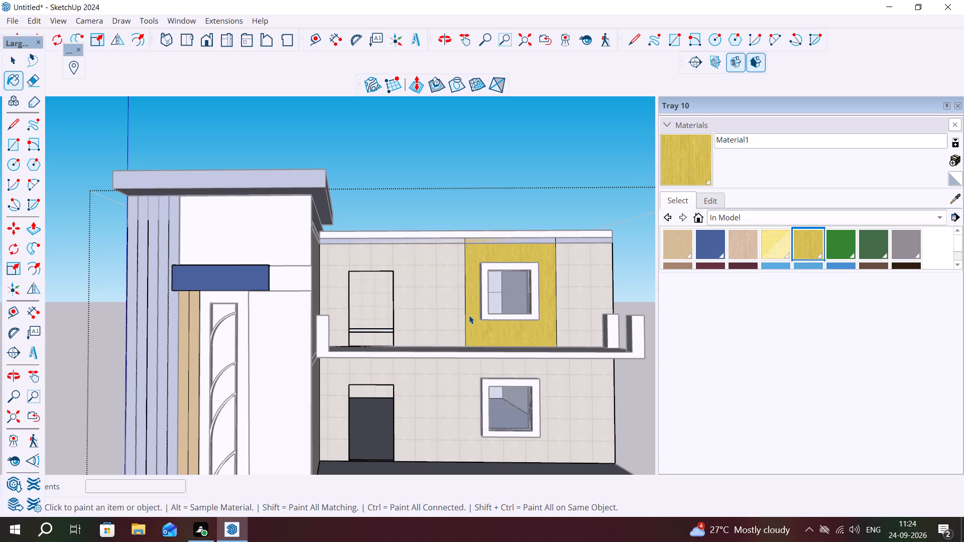
Create a new beige wood material from Formica Laminate Light, keeping its 3' texture size and 100 opacity.
left_click(436, 302)
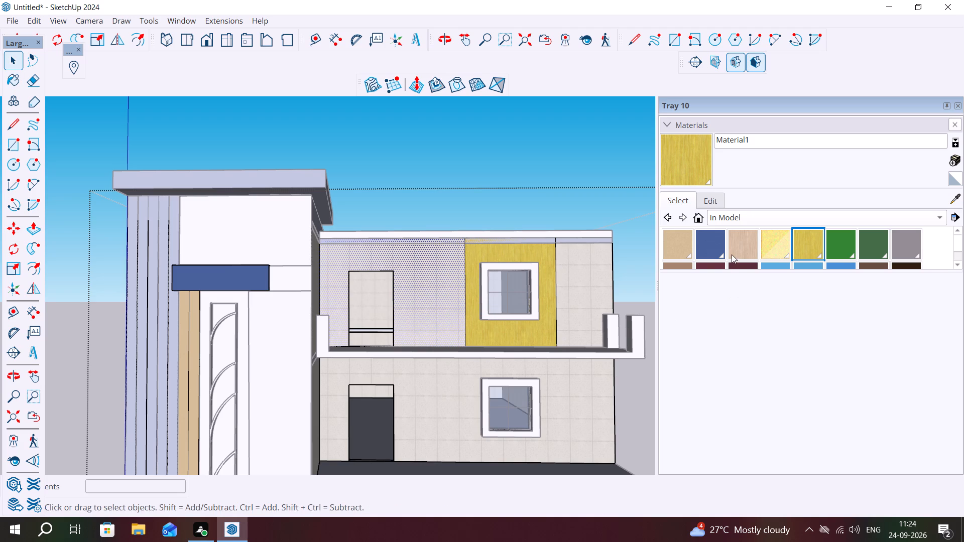
scroll(732, 253, "up", 3)
scroll(741, 249, "down", 4)
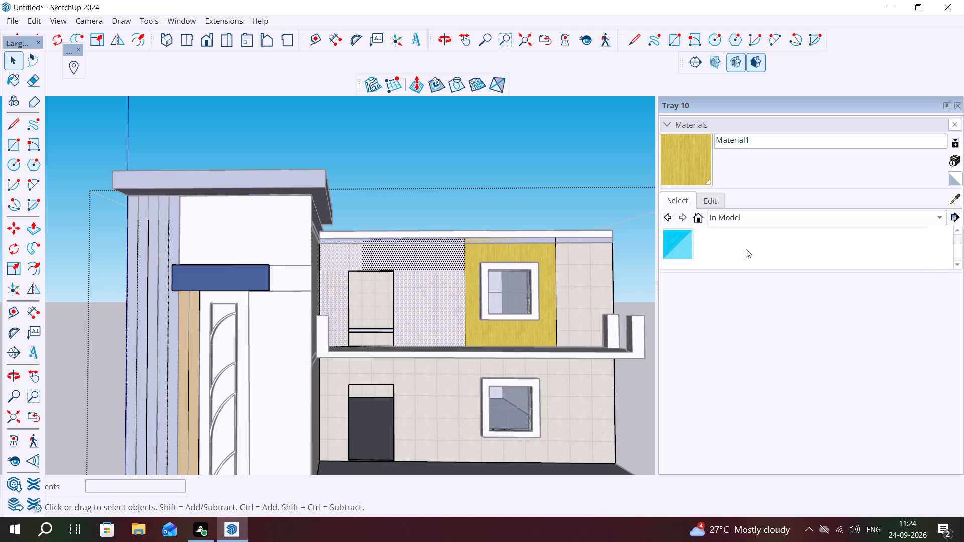
scroll(723, 248, "up", 5)
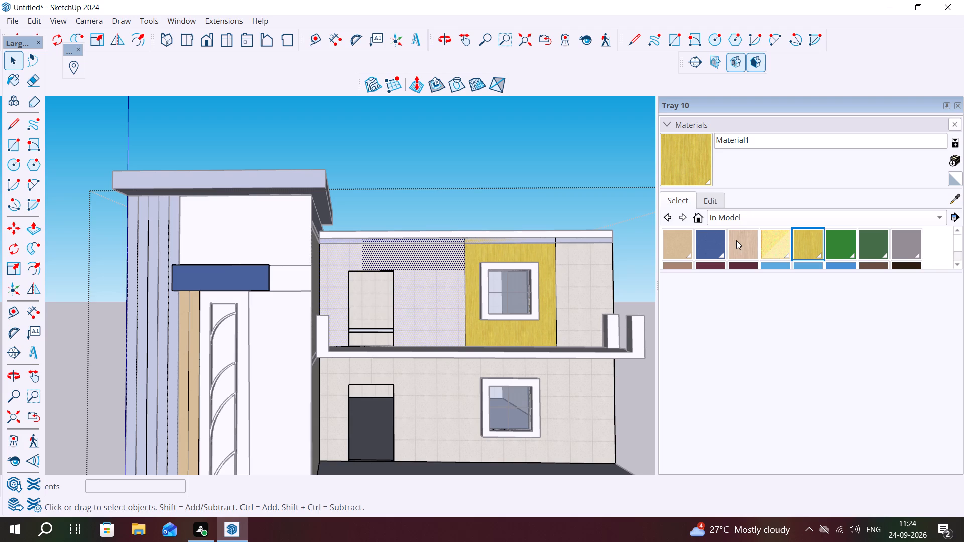
scroll(736, 240, "up", 2)
left_click(746, 243)
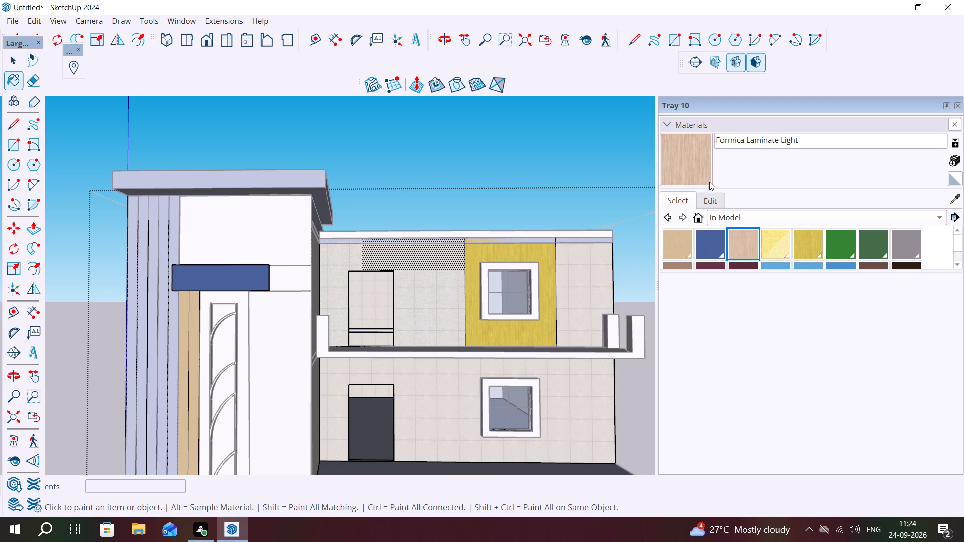
left_click(952, 163)
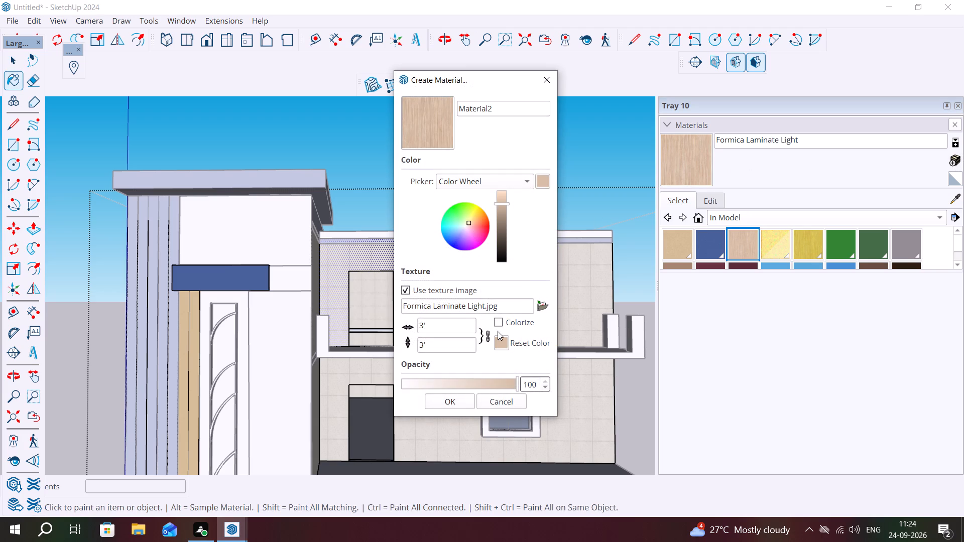
left_click(500, 339)
left_click(453, 397)
Paint the ground-floor wall and the first-floor wall on both sides of the golden-yellow panel with the new beige laminate.
left_click(605, 285)
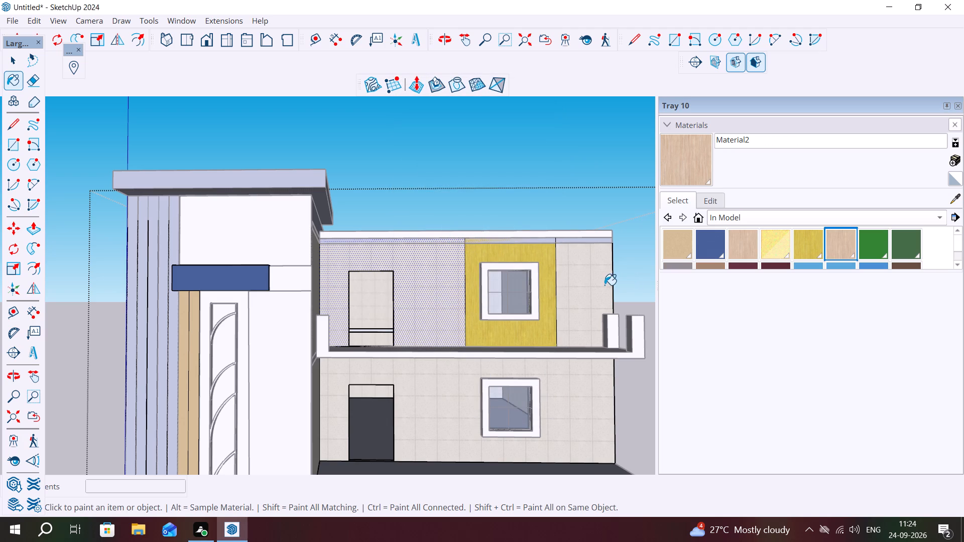
left_click(446, 305)
left_click(432, 399)
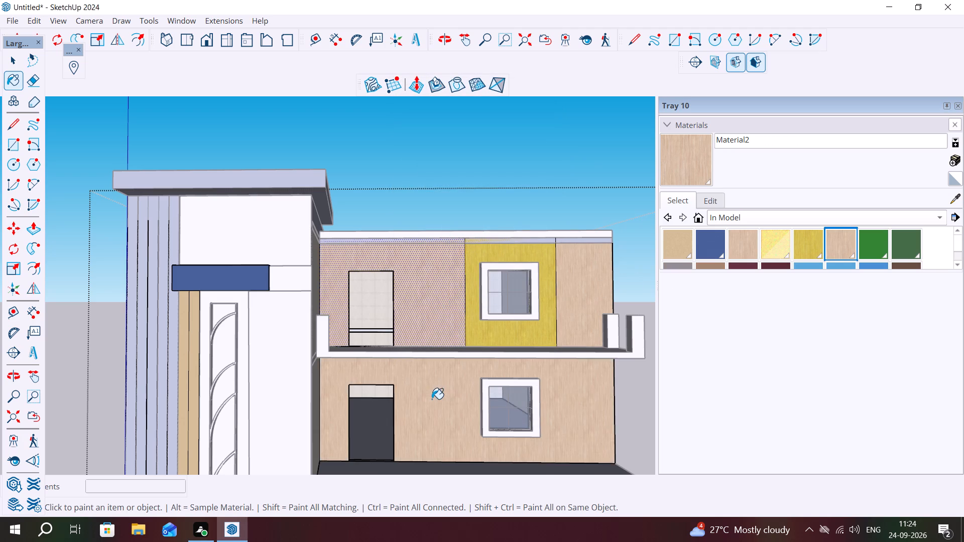
scroll(425, 395, "down", 7)
key("Escape")
key("space")
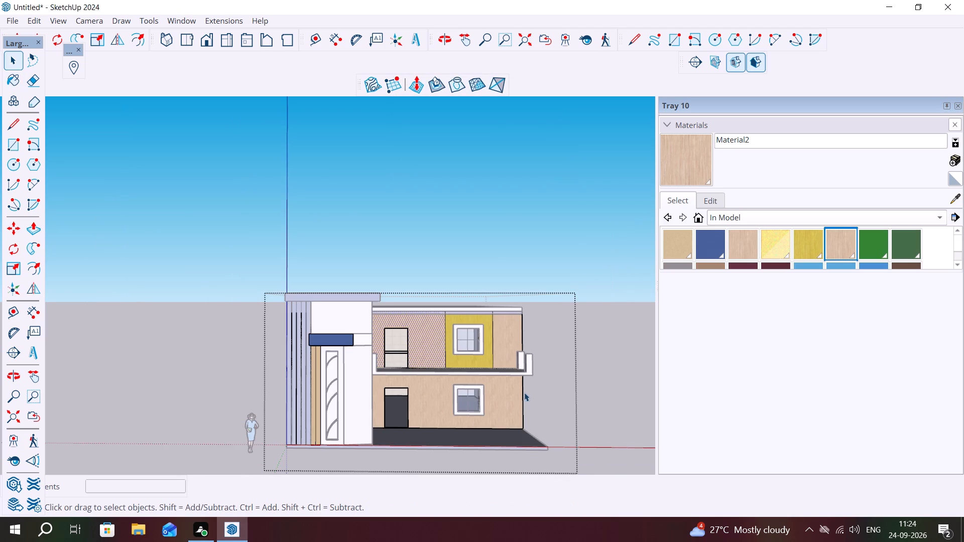
left_click(584, 241)
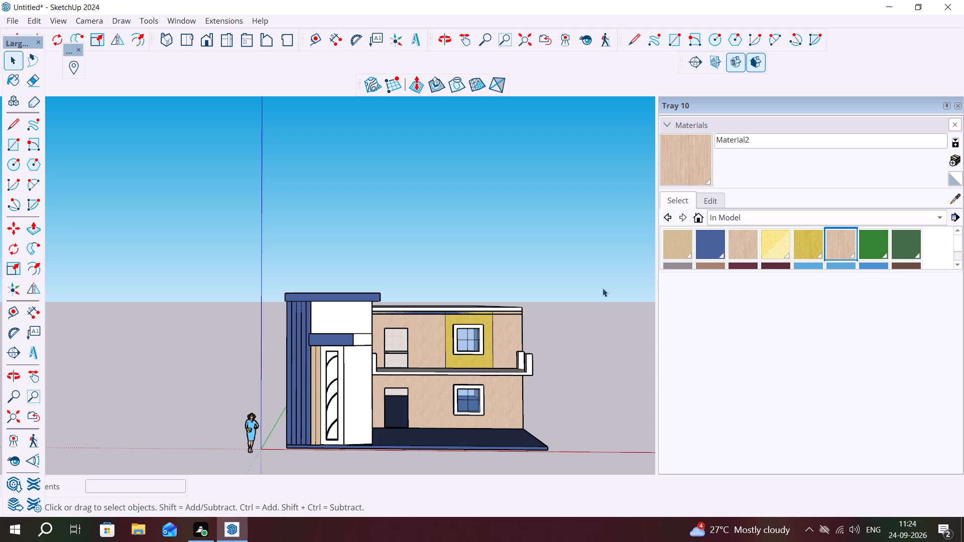
Paint the entrance block's white upper wall, the strip beside the blue band, the side wall and the tall glazing's surround with the beige laminate.
left_click(697, 145)
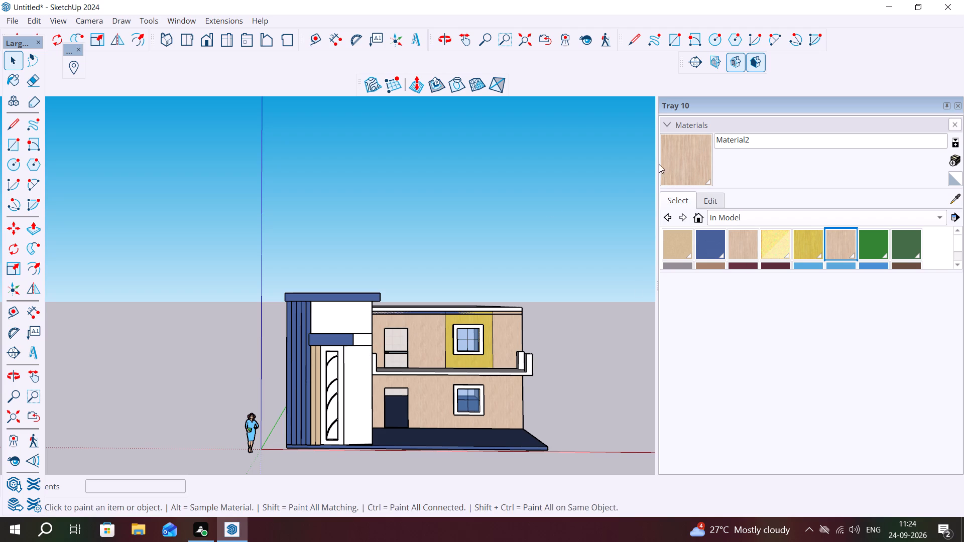
left_click(343, 320)
left_click(361, 344)
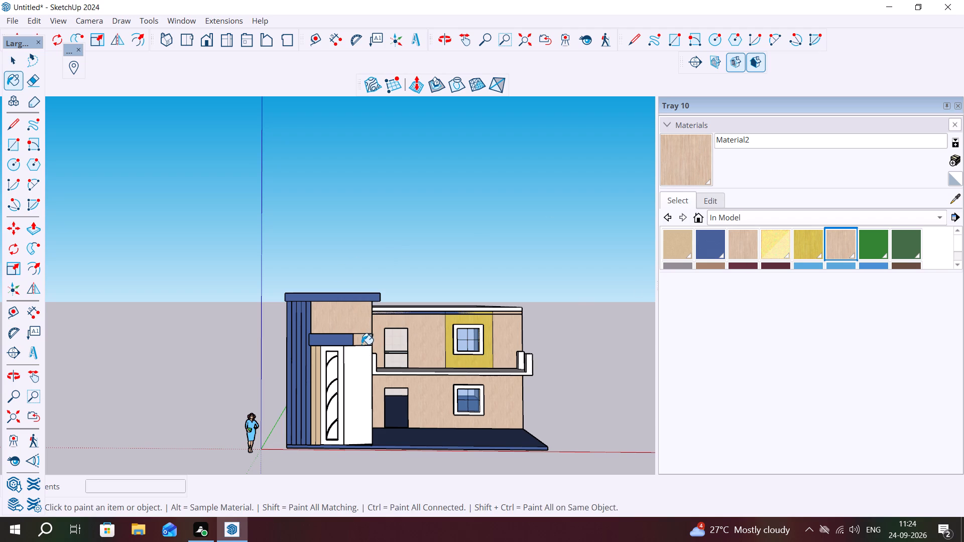
scroll(370, 355, "up", 7)
left_click(356, 369)
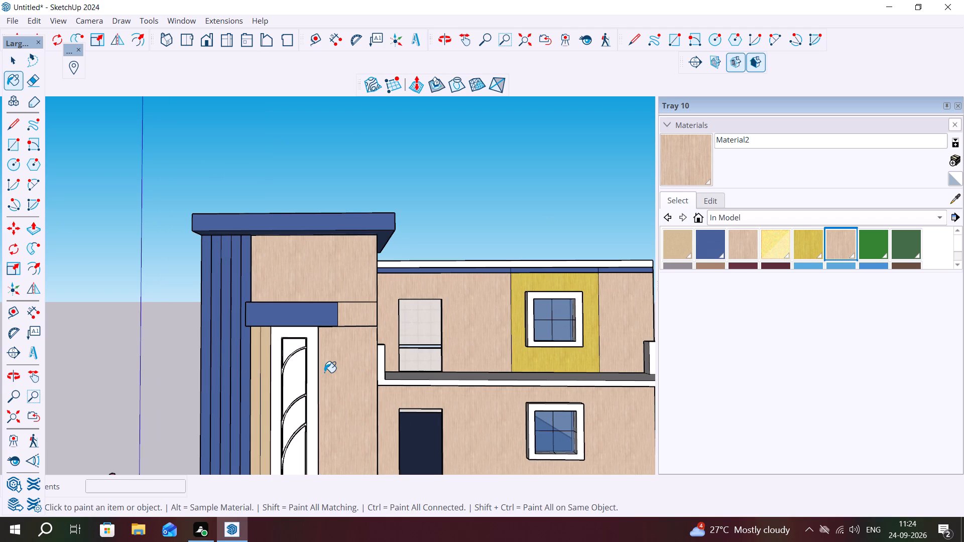
scroll(307, 375, "up", 3)
left_click(313, 376)
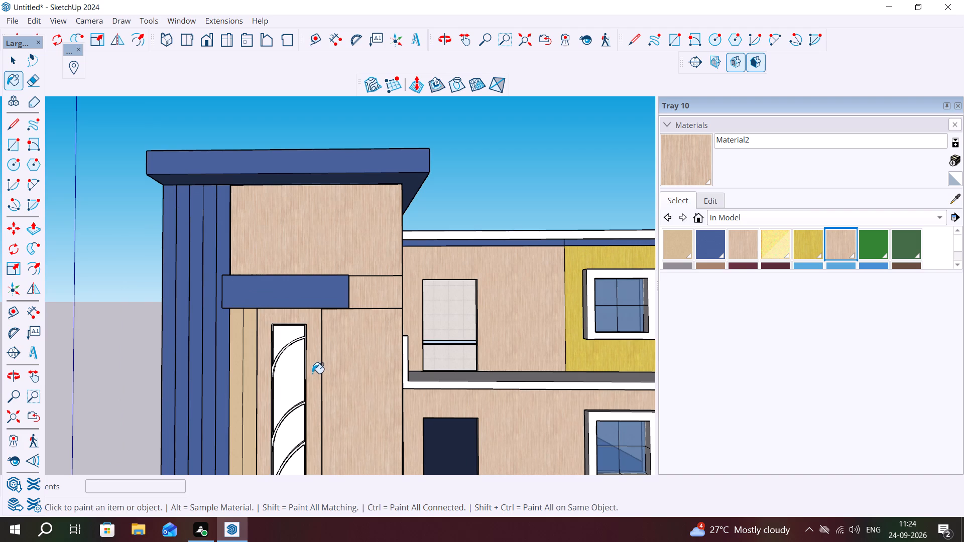
key("Escape")
key("space")
Create a translucent blue material from Formica Blue with 62 opacity.
left_click(712, 244)
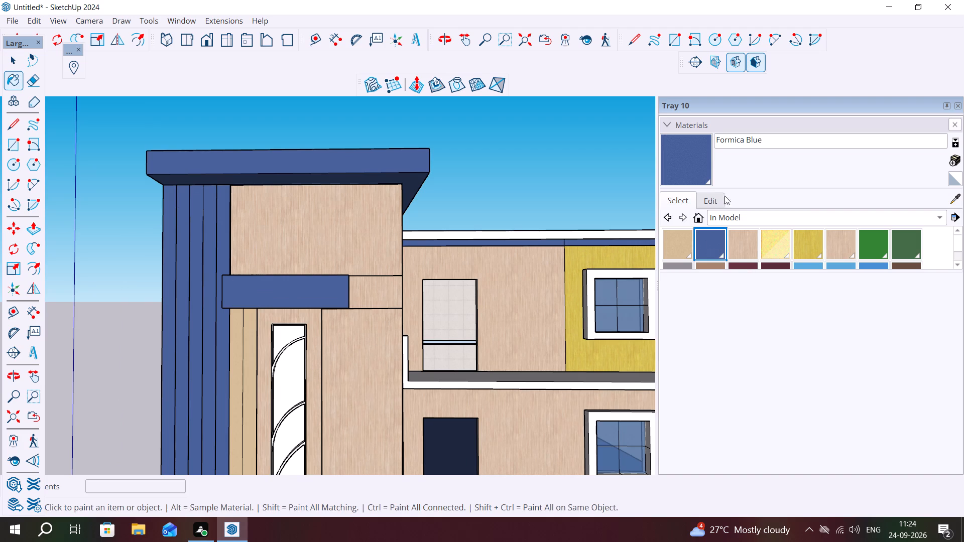
left_click(953, 160)
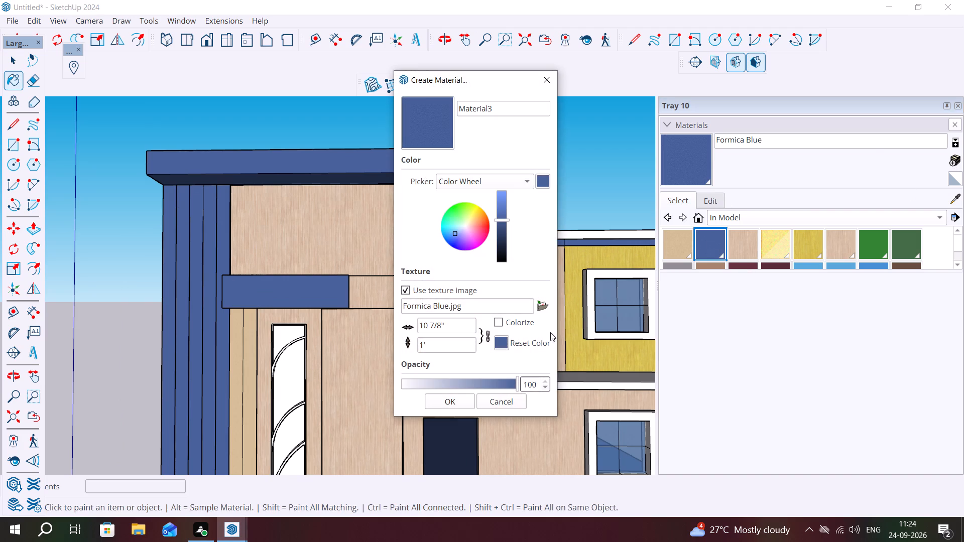
left_click(480, 382)
left_click(473, 382)
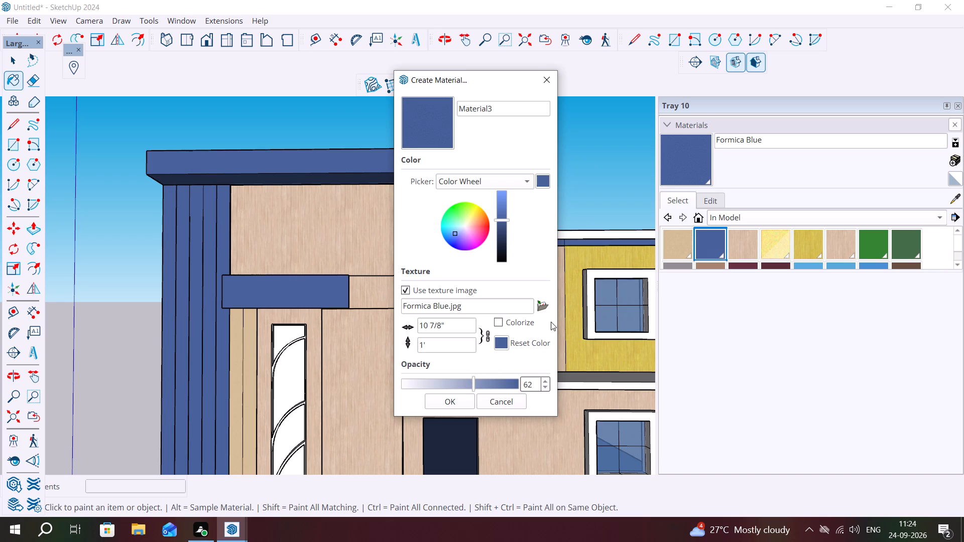
left_click(458, 400)
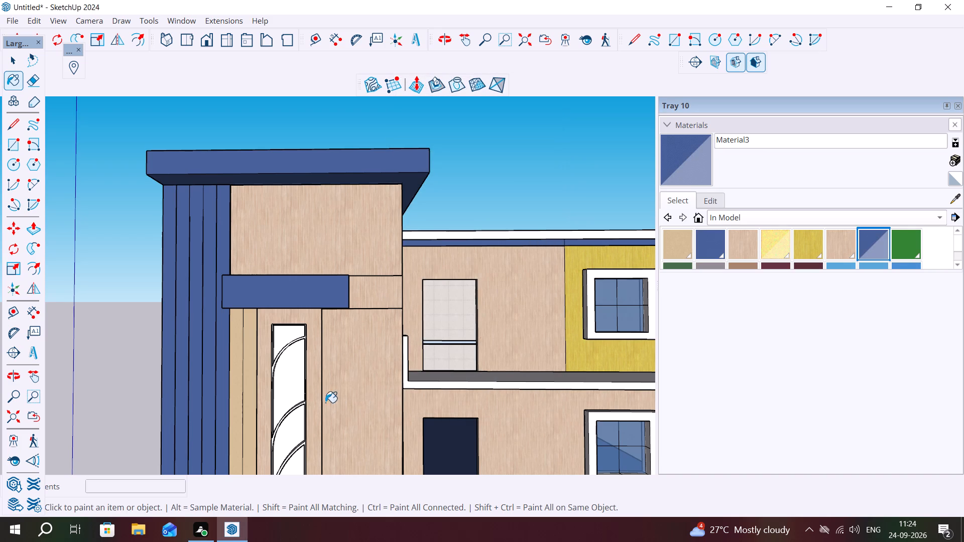
Paint all the panes between the curved bars of the entrance's tall glazing with the translucent blue material.
left_click(291, 400)
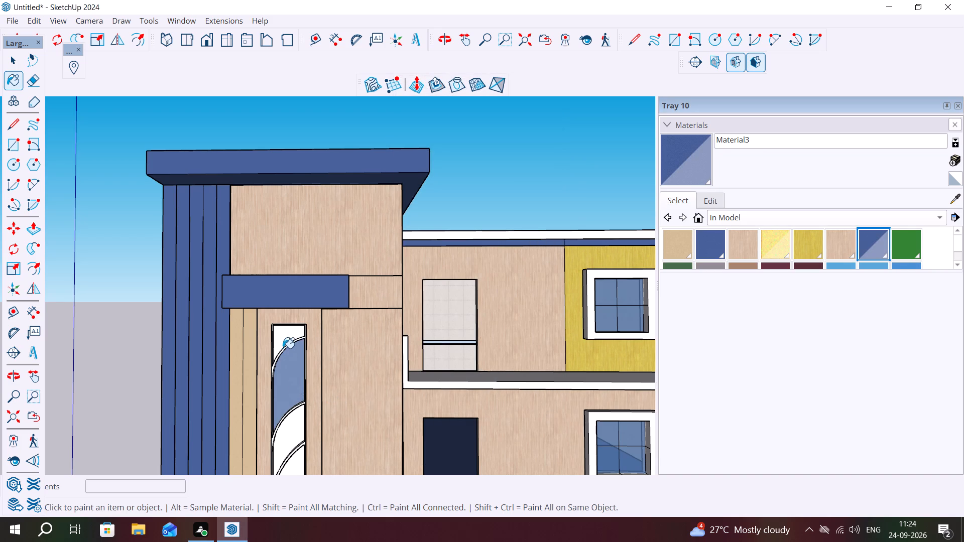
left_click(281, 342)
scroll(286, 349, "up", 2)
scroll(286, 349, "down", 1)
scroll(286, 348, "up", 5)
scroll(289, 359, "down", 5)
scroll(295, 328, "up", 1)
scroll(295, 328, "down", 1)
scroll(297, 326, "up", 1)
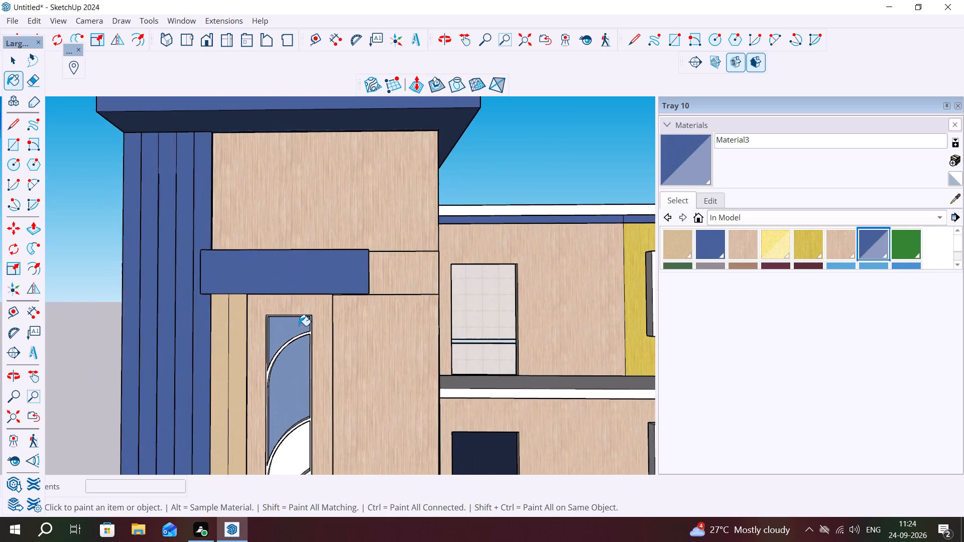
scroll(304, 352, "down", 3)
left_click(291, 440)
left_click(295, 465)
scroll(322, 362, "down", 8)
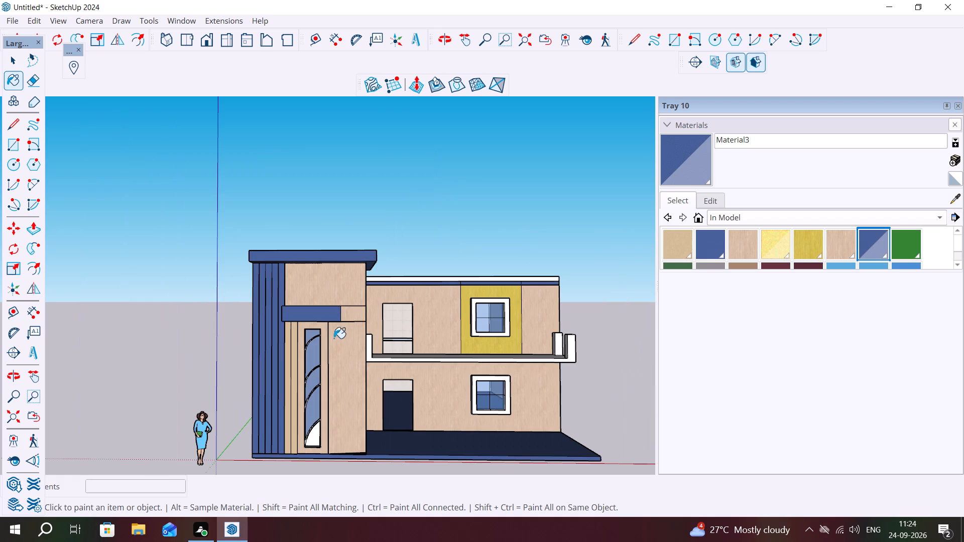
left_click(313, 447)
scroll(308, 440, "up", 3)
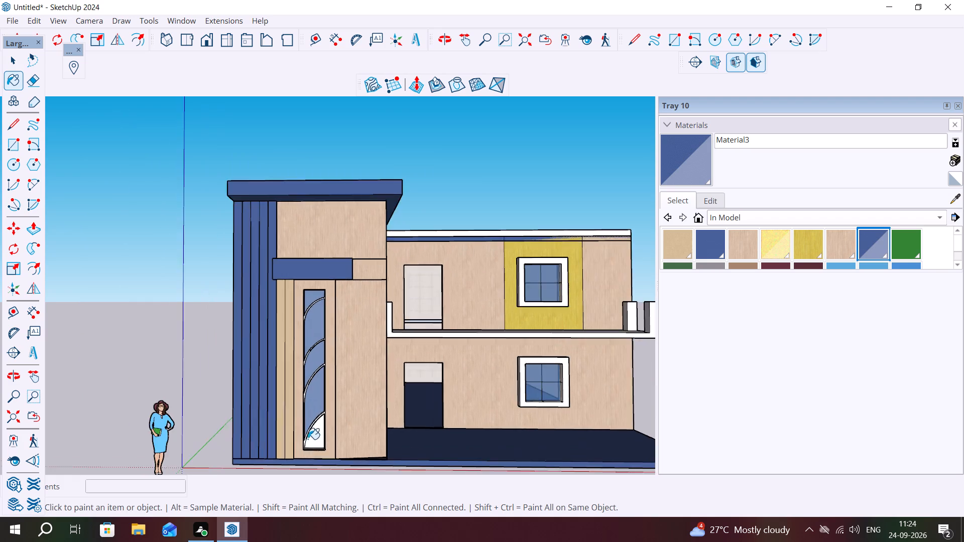
scroll(309, 443, "up", 7)
left_click(317, 432)
scroll(316, 423, "up", 4)
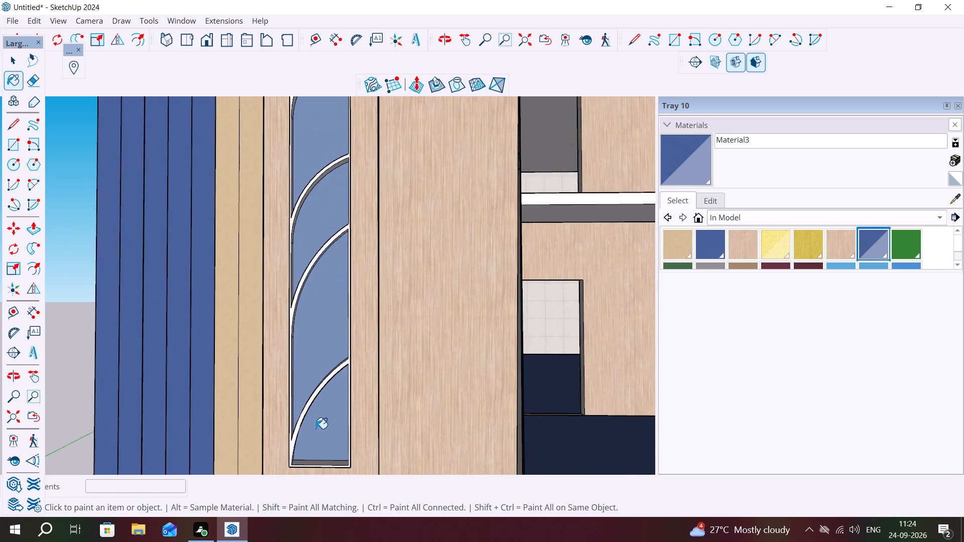
Paint the curved bars and frame of the entrance's tall glazing with Formica Blue.
scroll(316, 429, "up", 3)
left_click(716, 244)
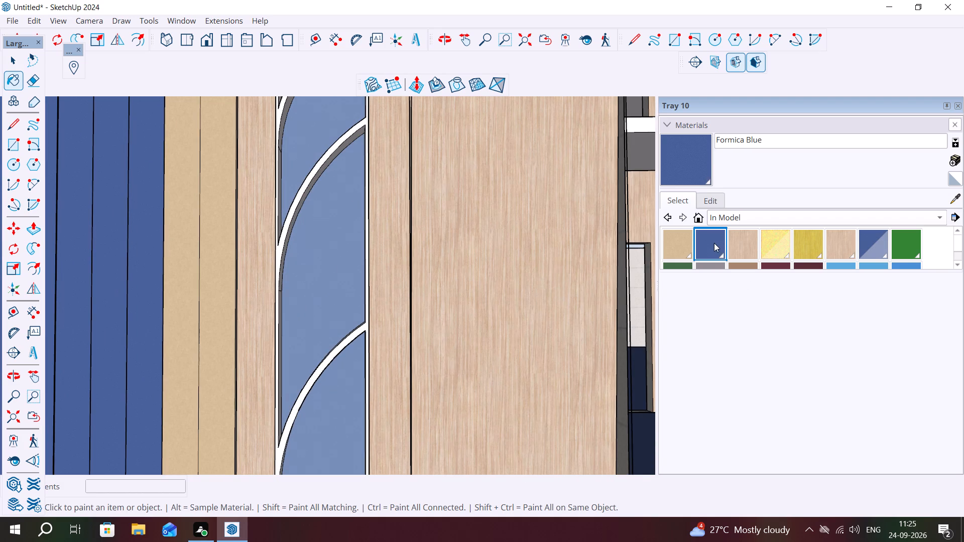
scroll(260, 420, "up", 7)
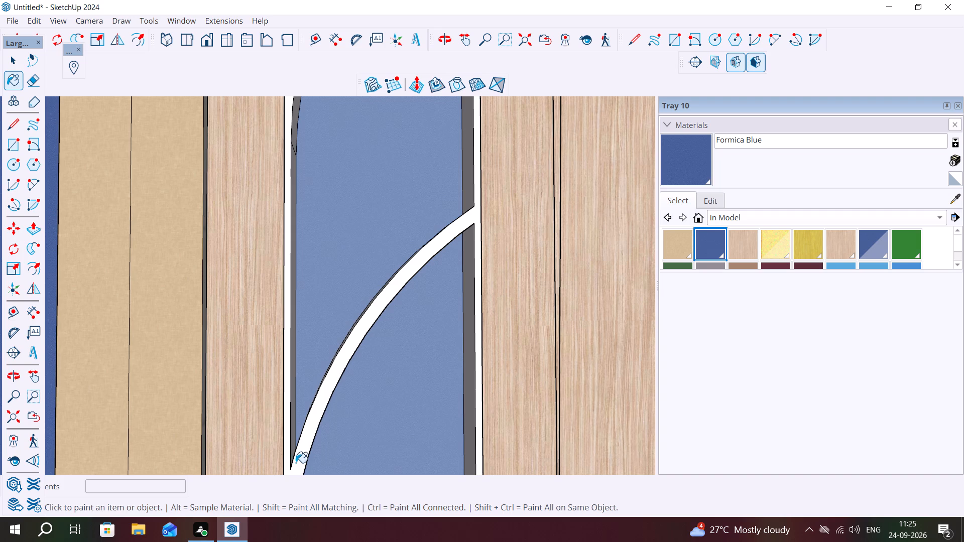
left_click(300, 463)
scroll(342, 399, "down", 10)
scroll(401, 335, "up", 1)
scroll(402, 335, "down", 5)
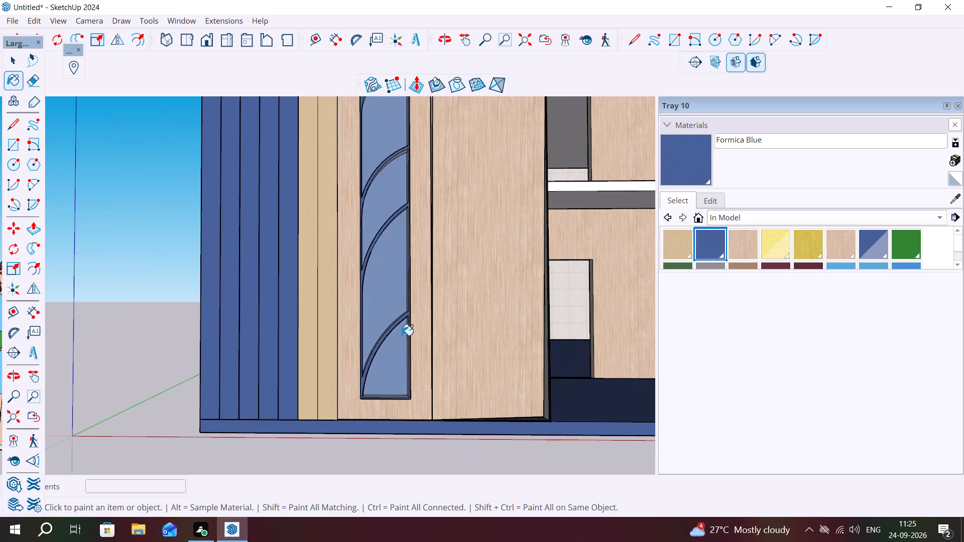
key("Escape")
key("space")
scroll(413, 384, "down", 6)
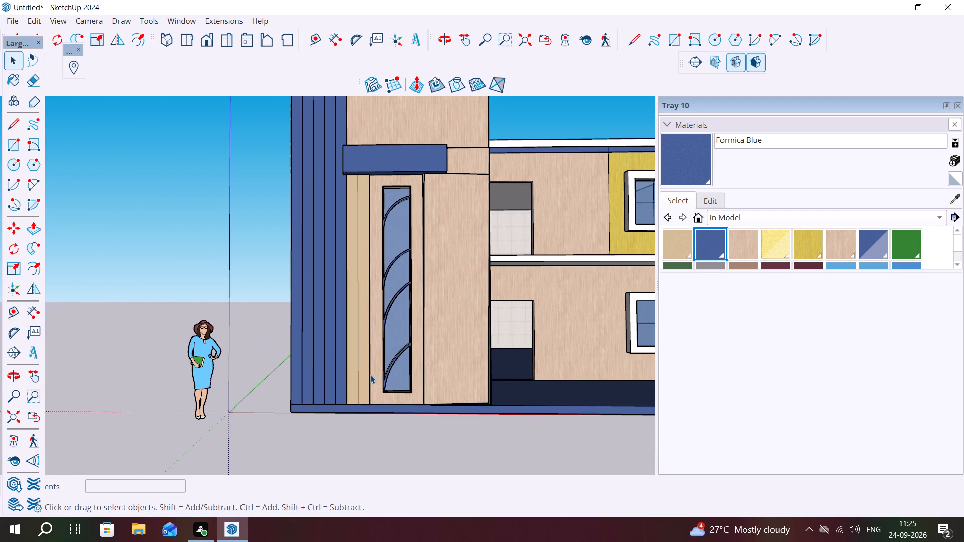
Inside the wall group, paint the two narrow tan vertical strips beside the tall entrance glazing with the golden-yellow laminate.
left_click(352, 371)
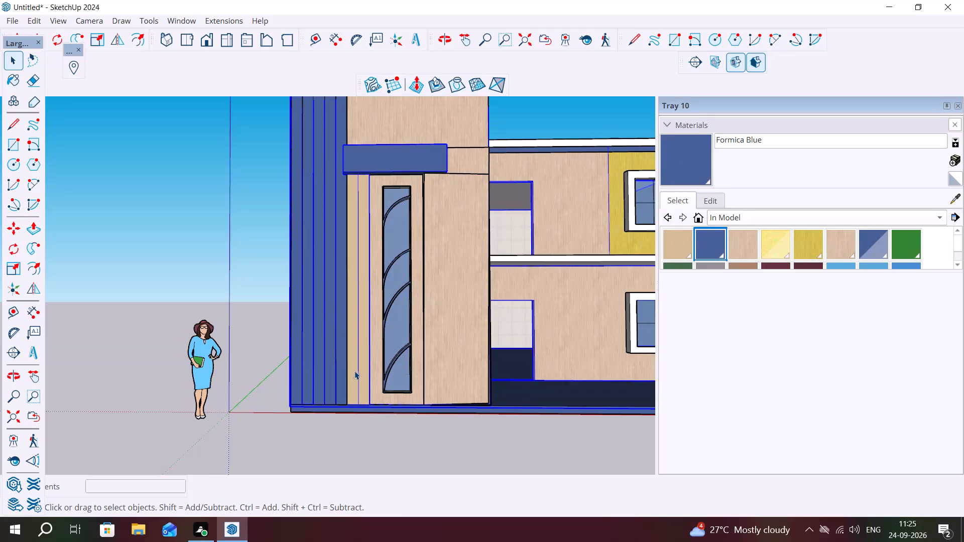
triple_click(355, 370)
left_click(356, 370)
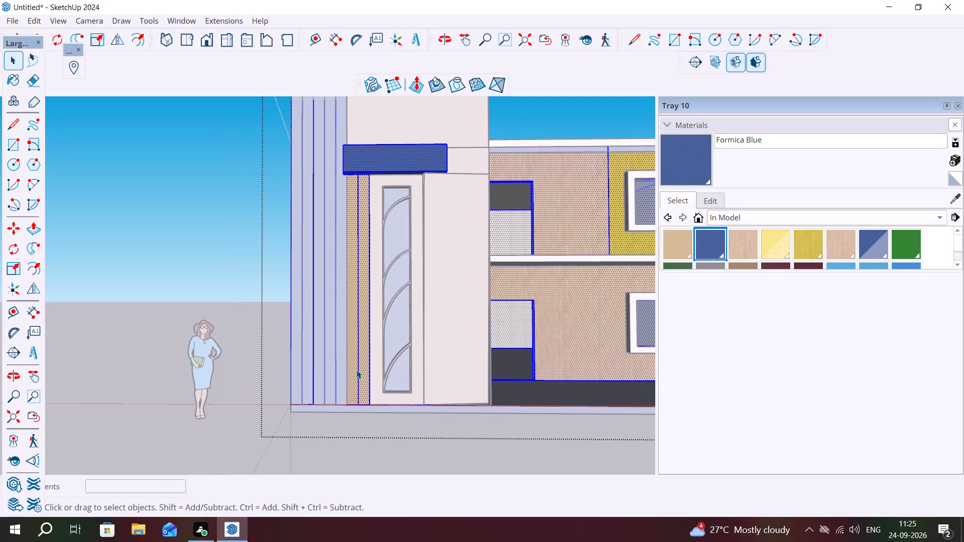
left_click(353, 368)
left_click(353, 368)
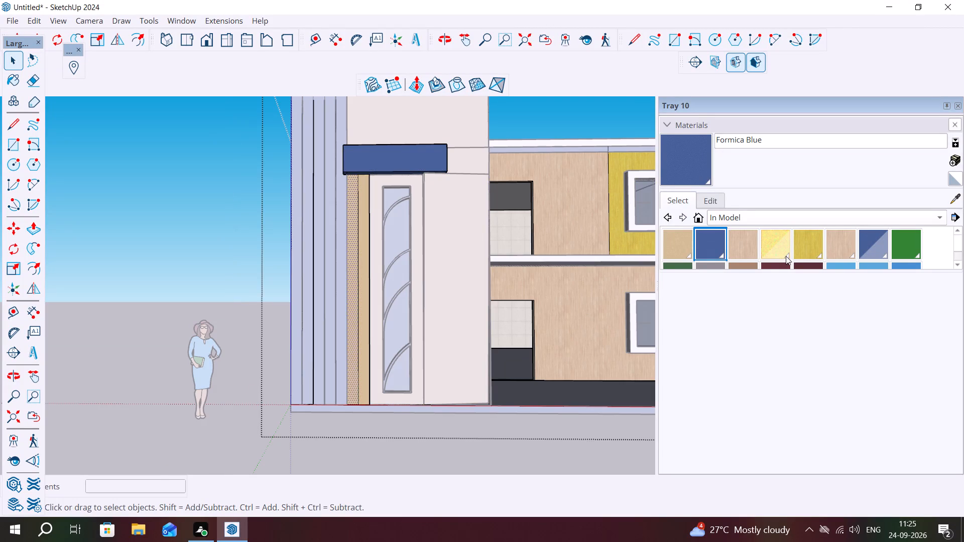
left_click(805, 246)
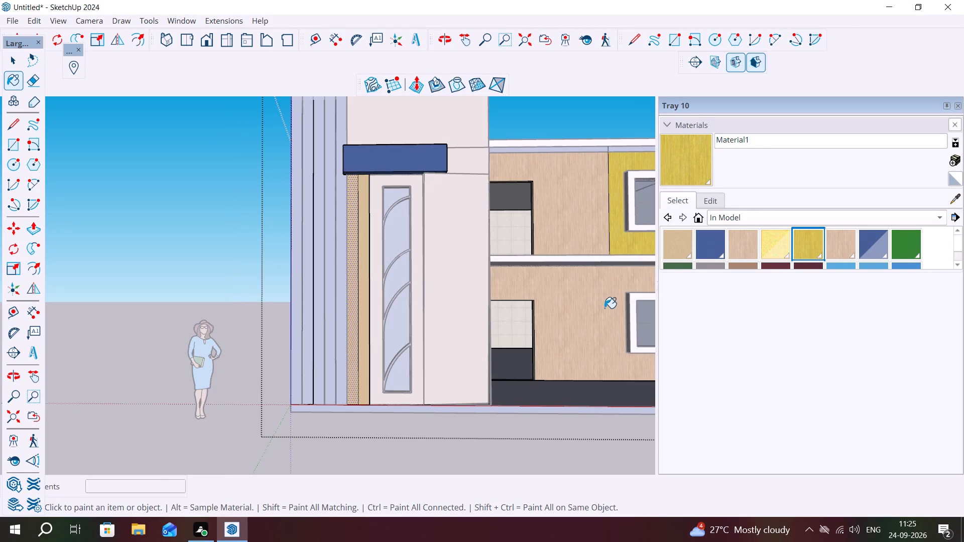
left_click(349, 351)
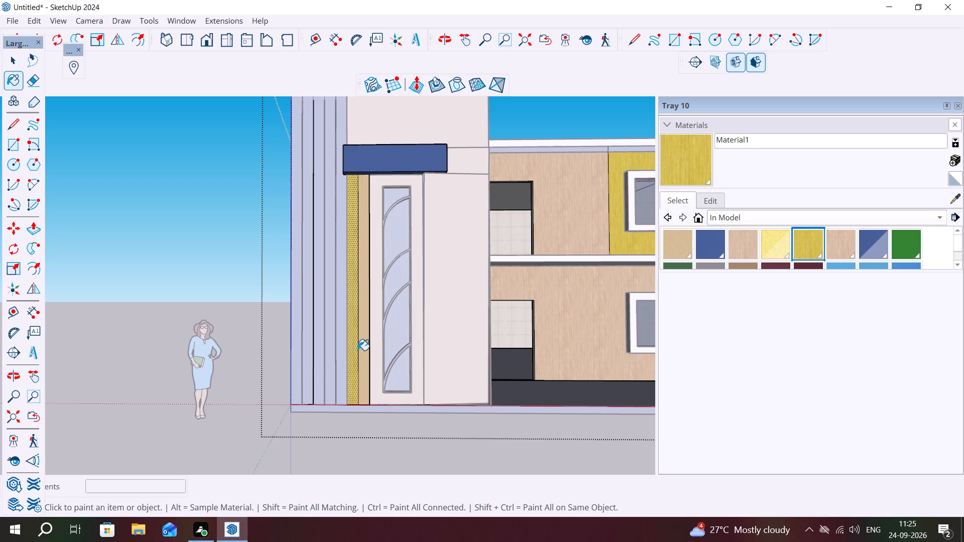
left_click(361, 350)
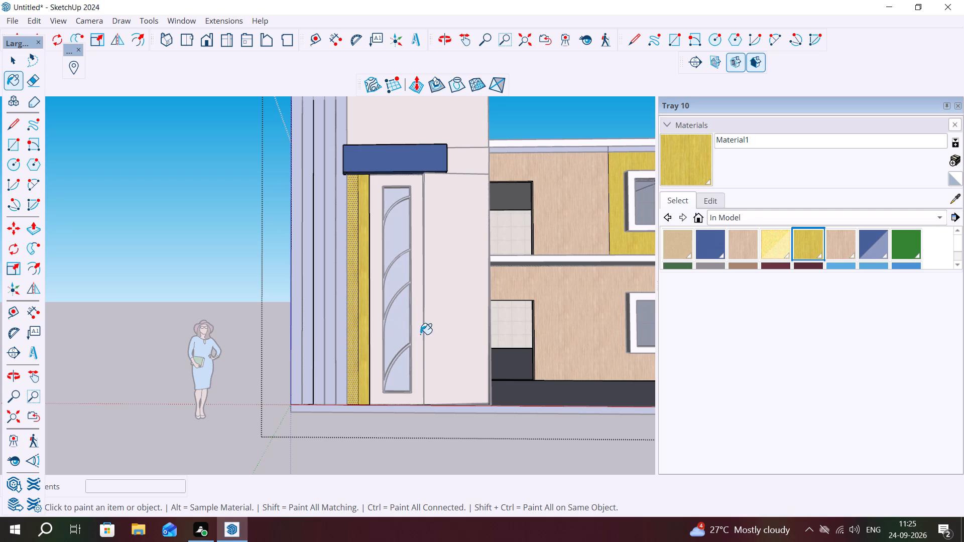
key("Escape")
key("space")
left_click(247, 337)
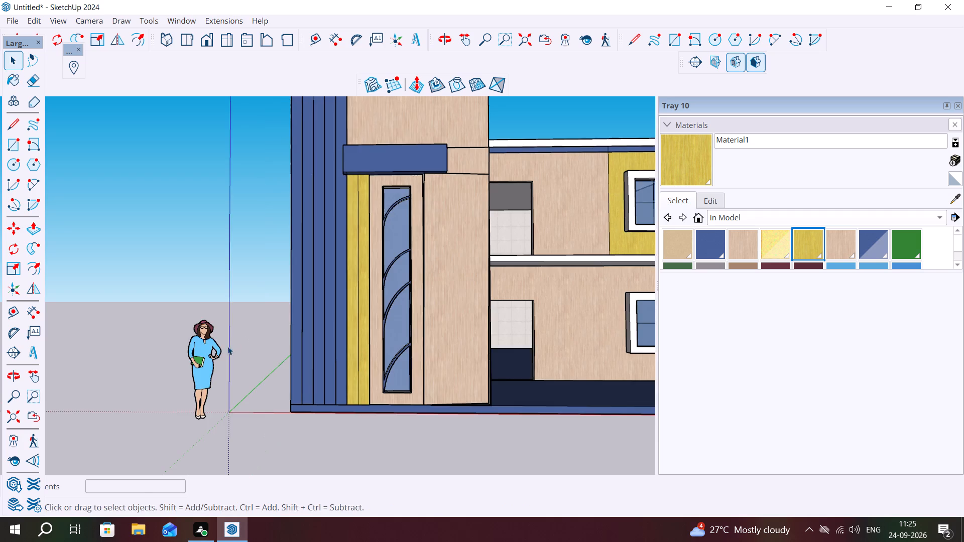
Inside the wall group, pull the golden-yellow panel around the upper-floor window outward by 3 1/4" with Push/Pull.
scroll(257, 372, "down", 6)
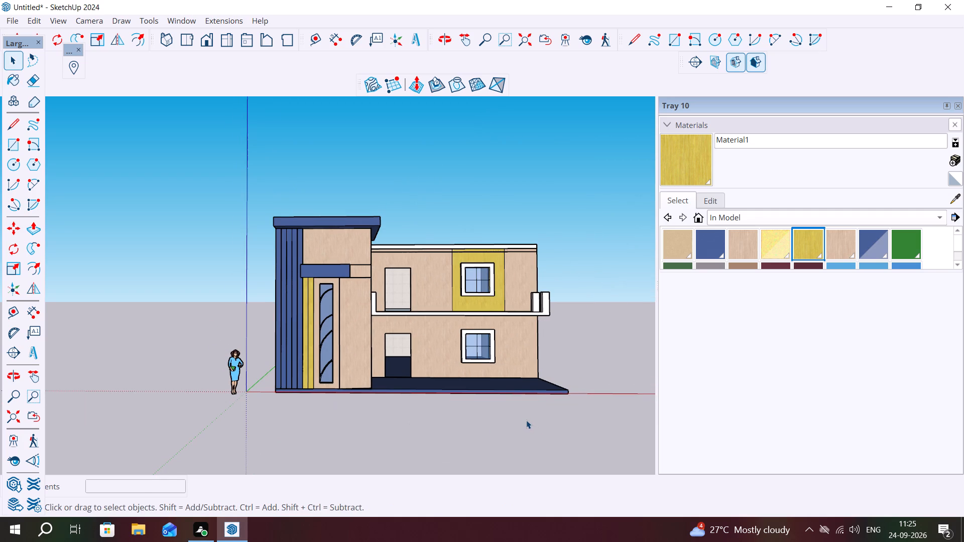
middle_click_drag(456, 274, 522, 312)
scroll(446, 293, "up", 2)
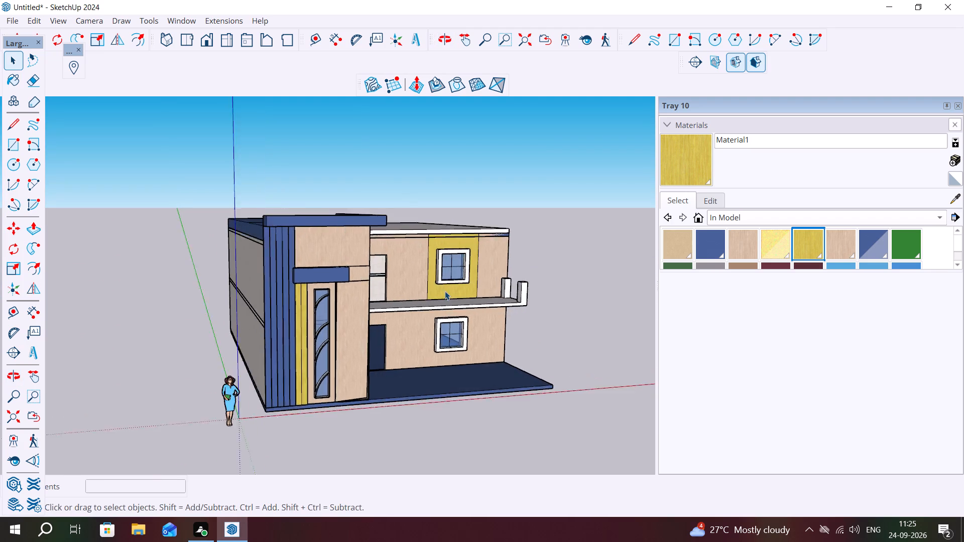
scroll(445, 291, "up", 5)
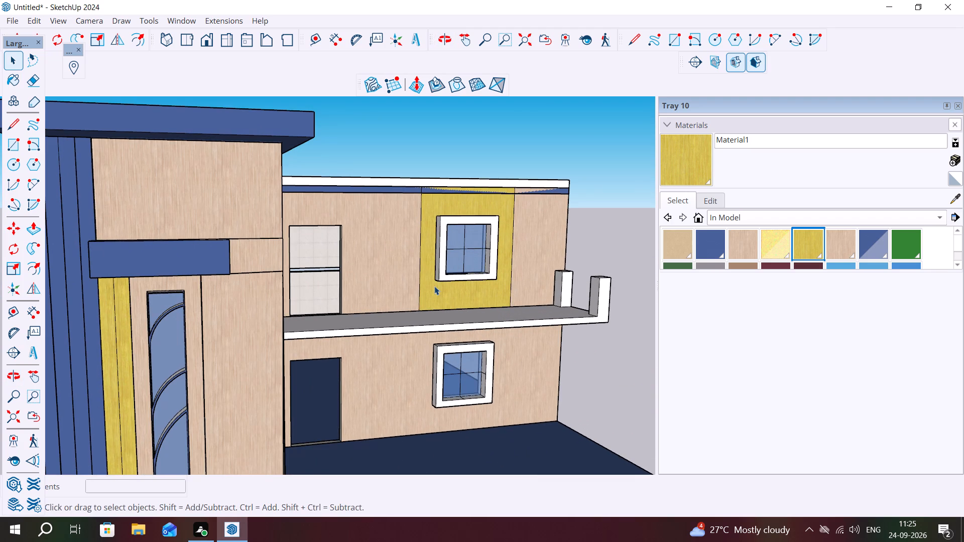
left_click(434, 286)
triple_click(433, 287)
left_click(431, 287)
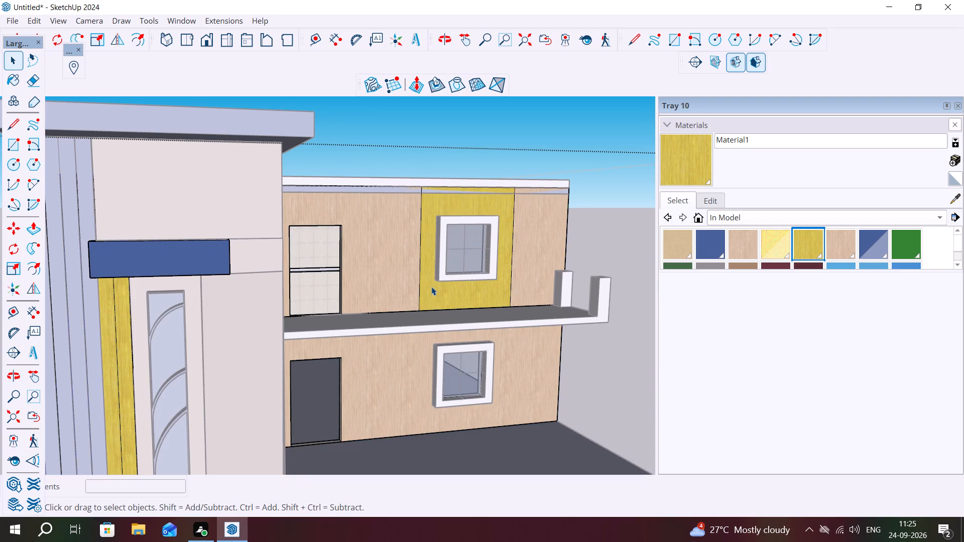
double_click(431, 287)
left_click(431, 287)
left_click(431, 287)
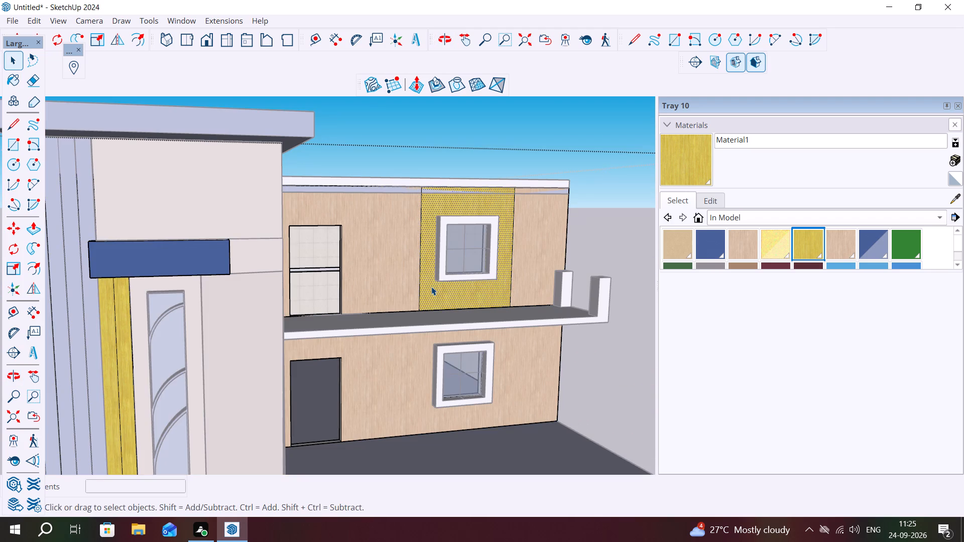
key("p")
left_click(431, 287)
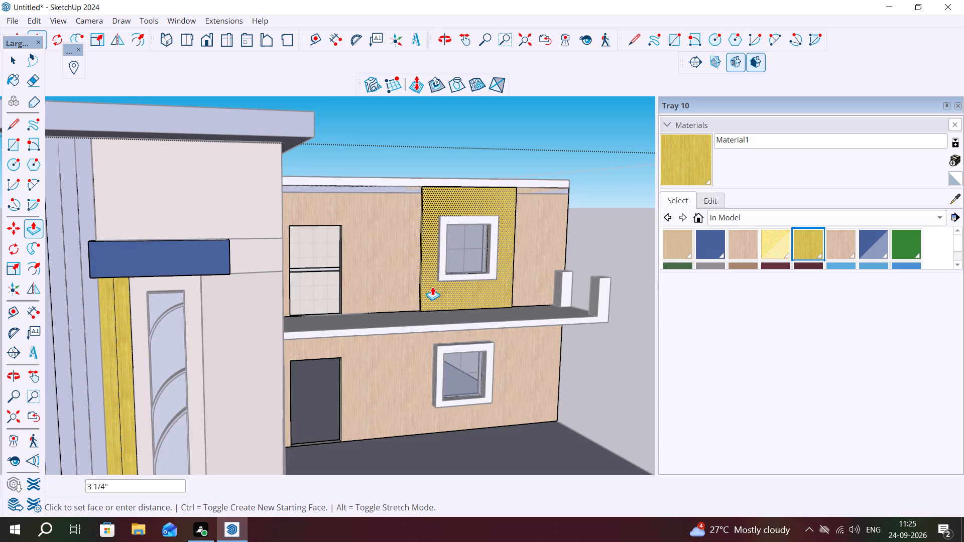
left_click(432, 287)
middle_click_drag(464, 294, 377, 330)
key("space")
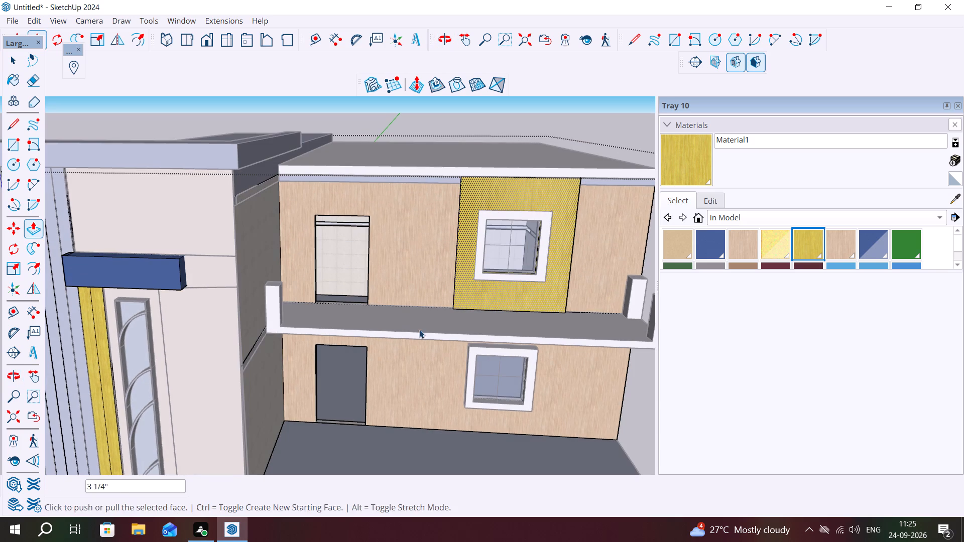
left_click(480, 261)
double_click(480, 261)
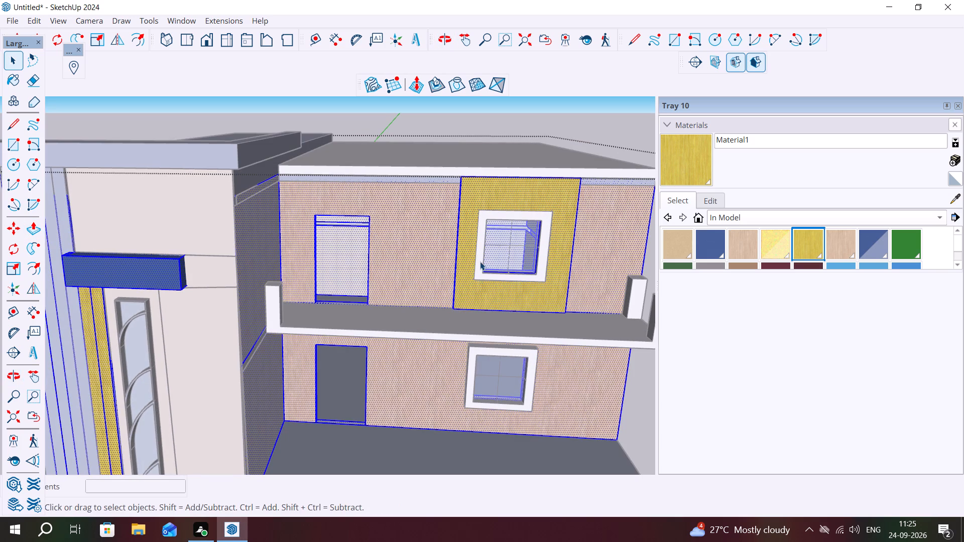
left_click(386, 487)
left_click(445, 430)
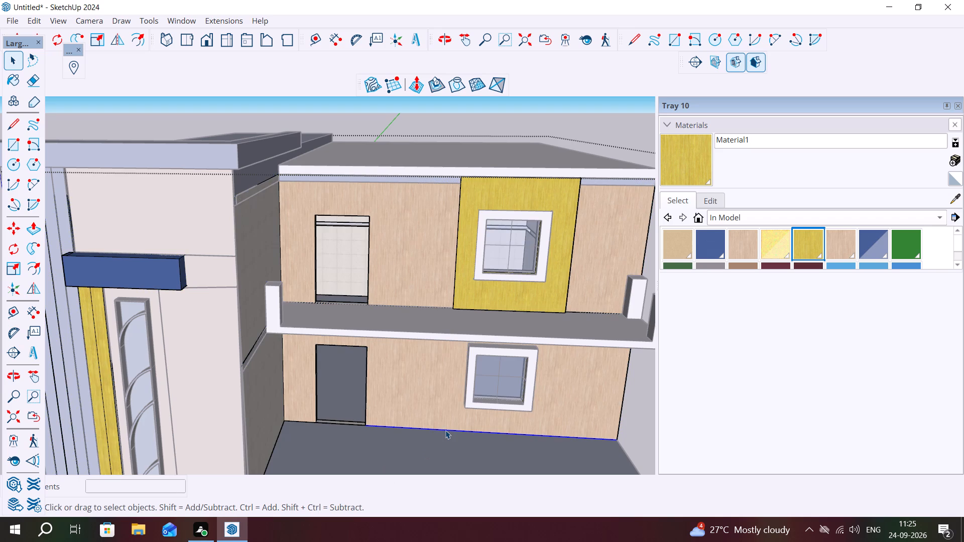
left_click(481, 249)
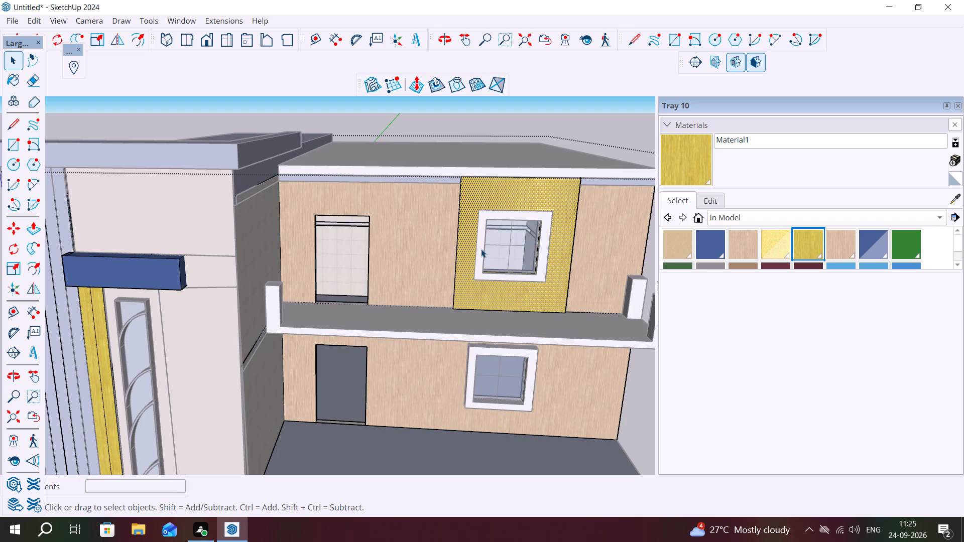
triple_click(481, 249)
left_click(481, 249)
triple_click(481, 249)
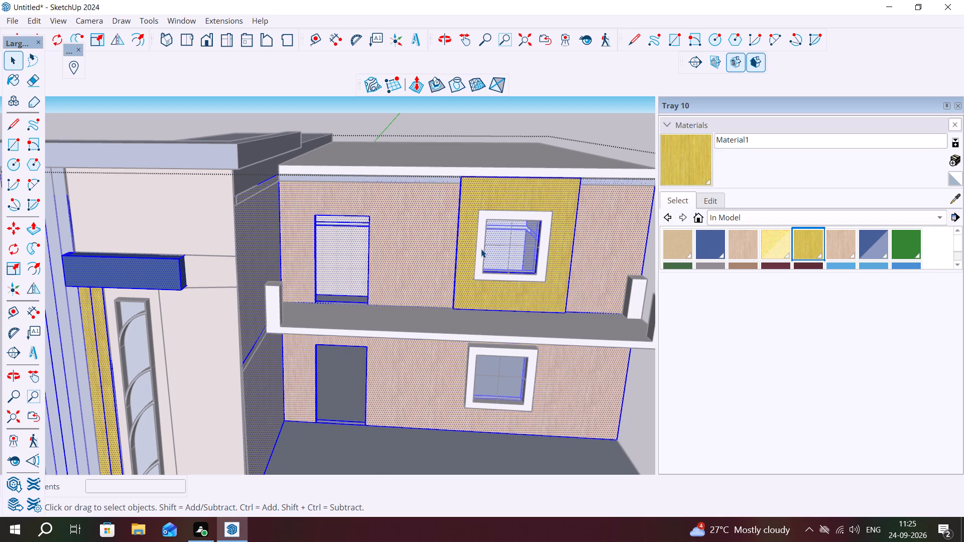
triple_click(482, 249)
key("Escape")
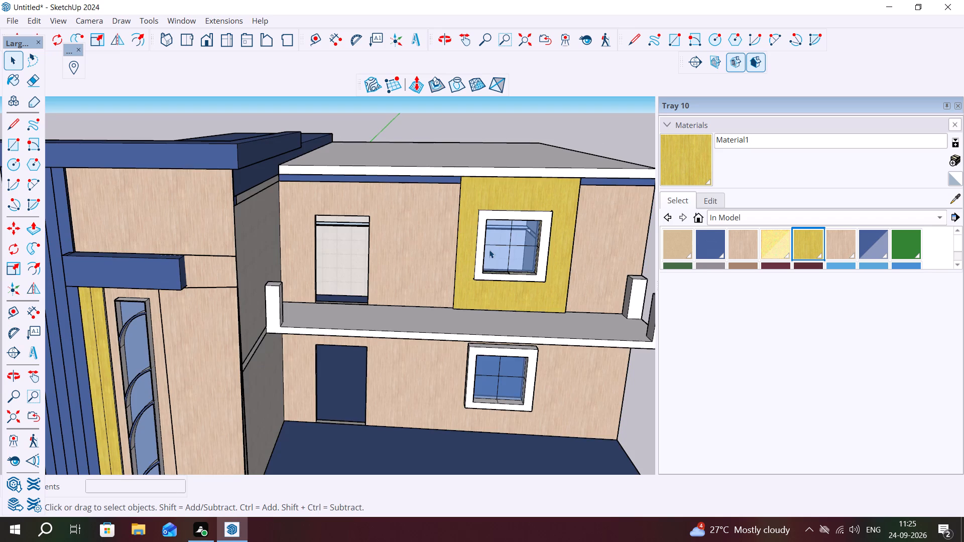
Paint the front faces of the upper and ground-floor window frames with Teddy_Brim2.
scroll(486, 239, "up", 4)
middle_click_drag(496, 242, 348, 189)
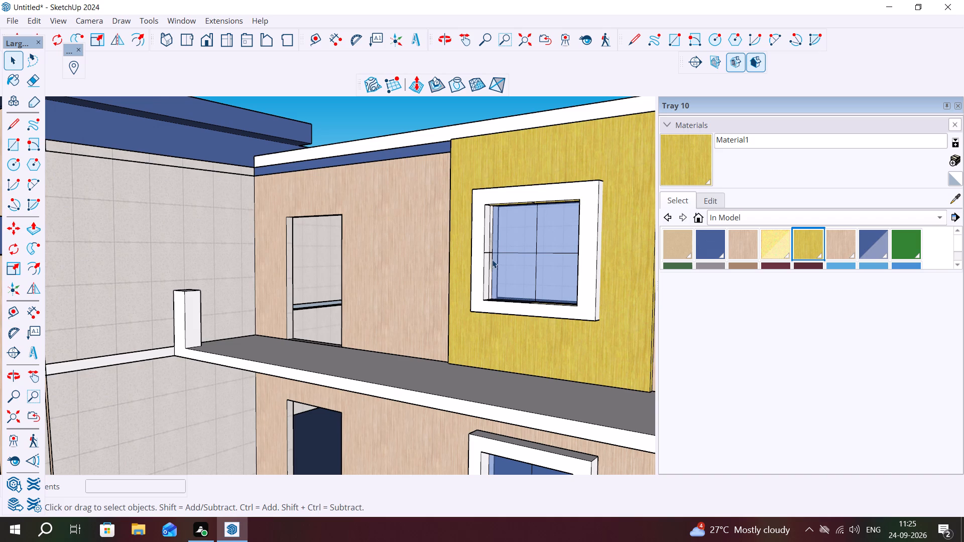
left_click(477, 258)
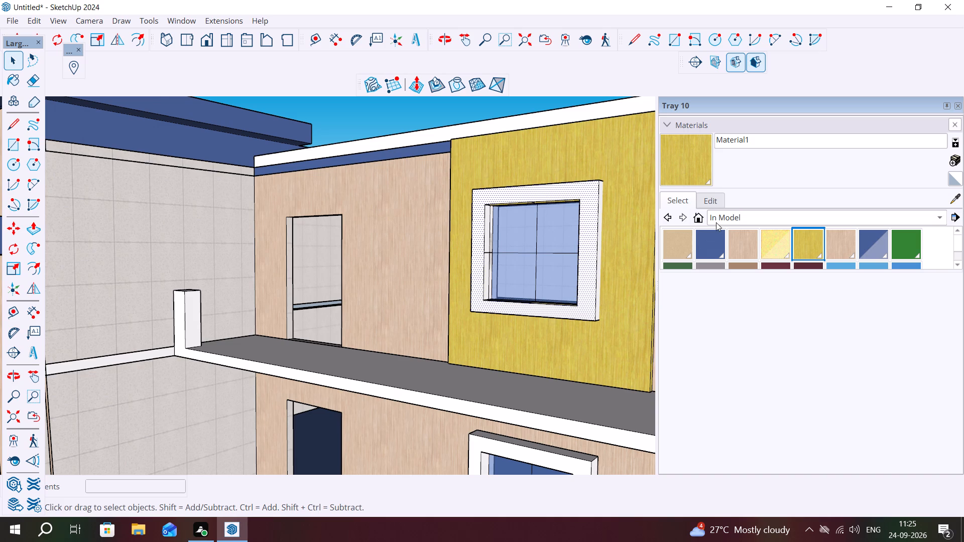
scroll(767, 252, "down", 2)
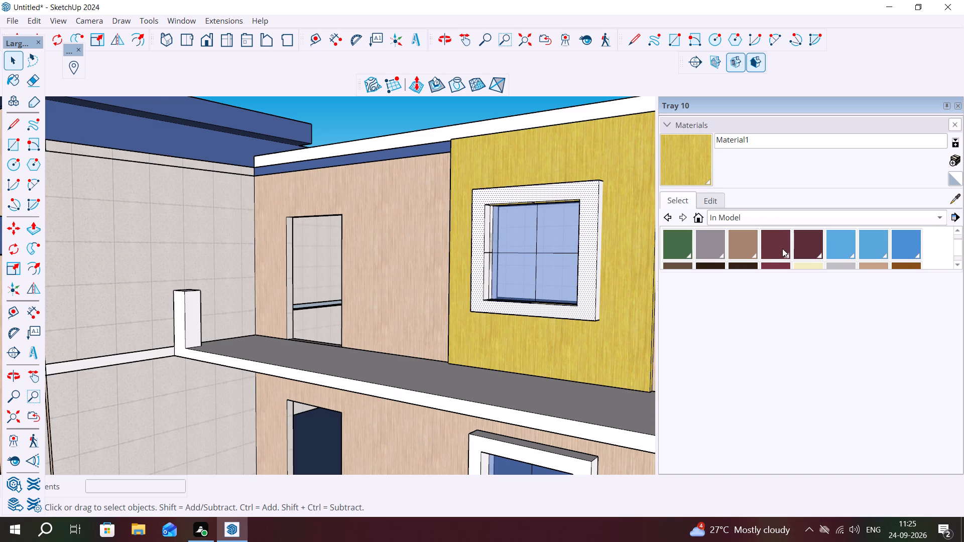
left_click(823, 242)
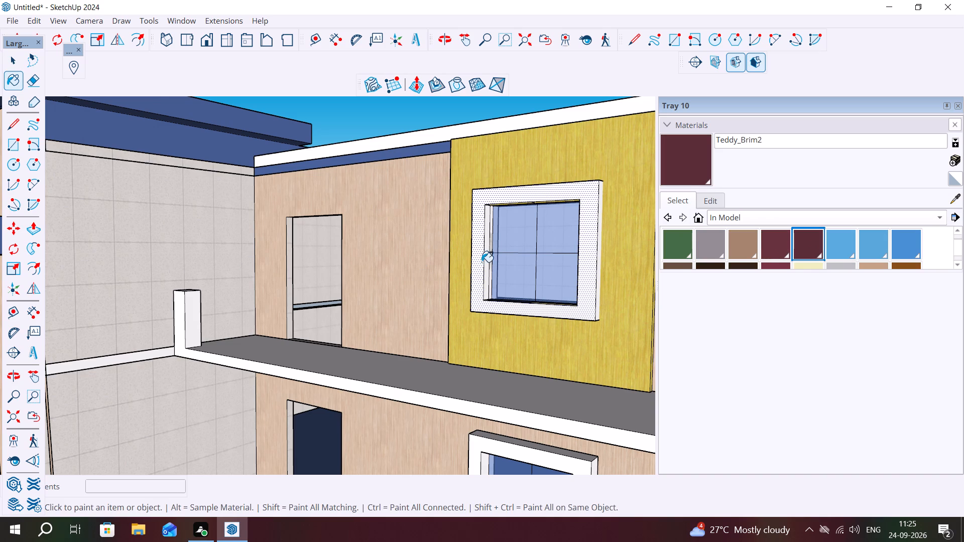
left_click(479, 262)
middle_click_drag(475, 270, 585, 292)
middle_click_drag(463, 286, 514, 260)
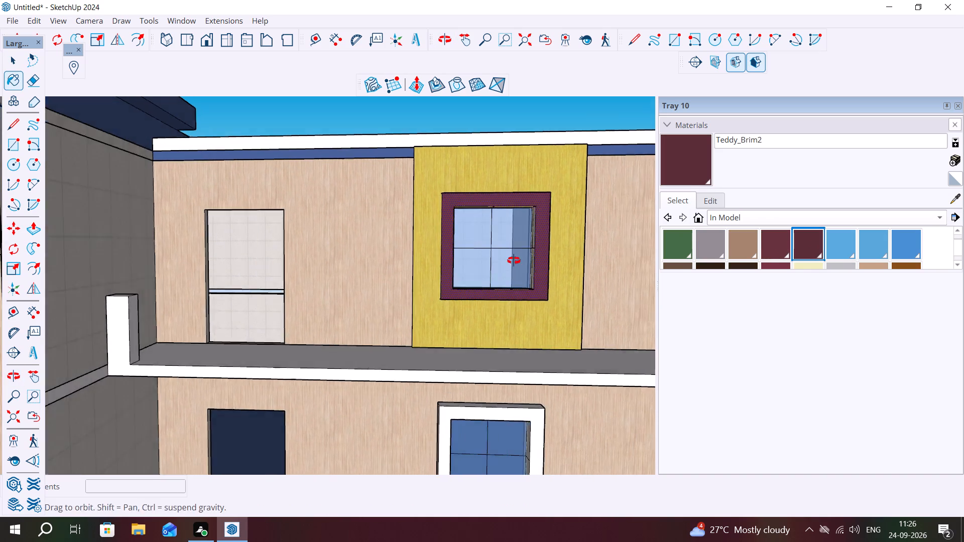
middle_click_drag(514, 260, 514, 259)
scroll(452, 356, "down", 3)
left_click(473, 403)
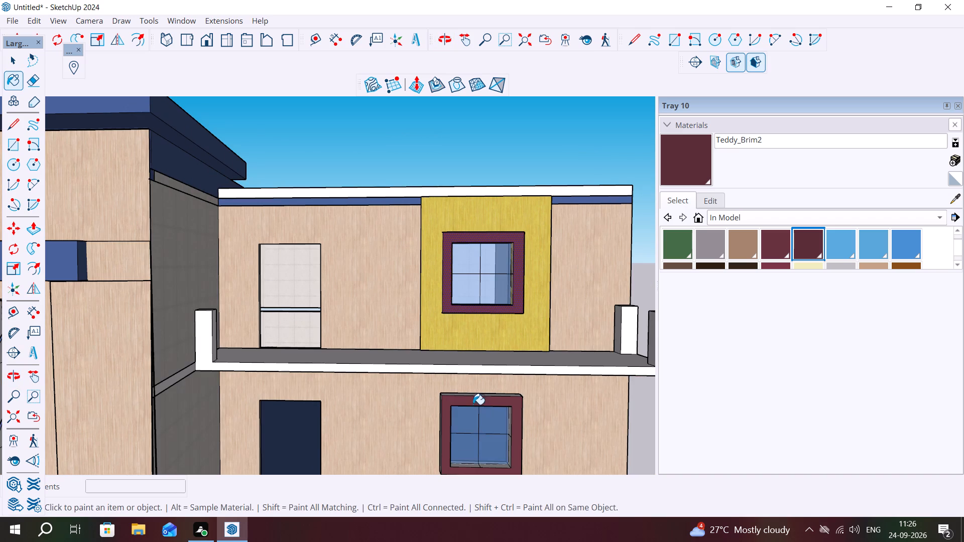
Paint the front faces of the upper and ground-floor window frames with Teddy_HairLight.
scroll(475, 408, "down", 3)
scroll(479, 409, "up", 12)
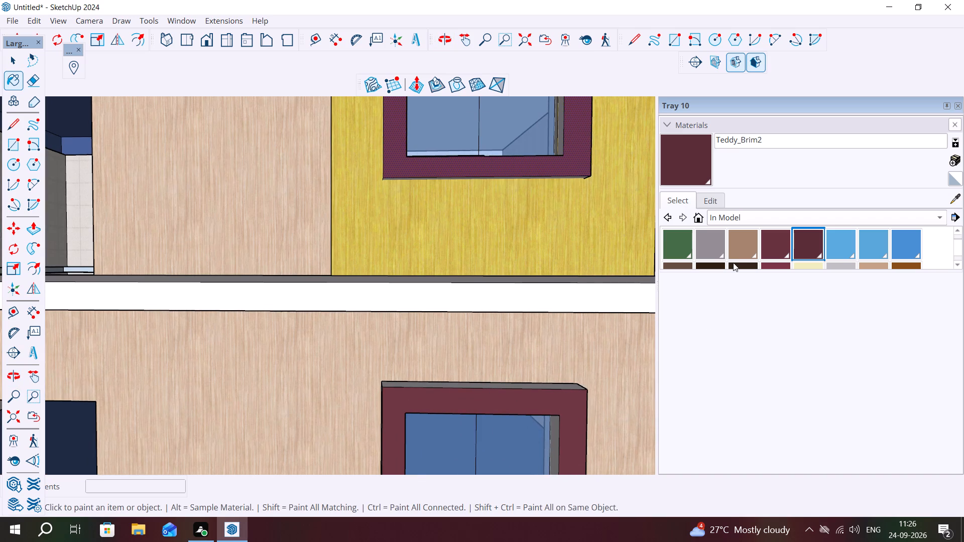
scroll(746, 254, "down", 1)
left_click(742, 242)
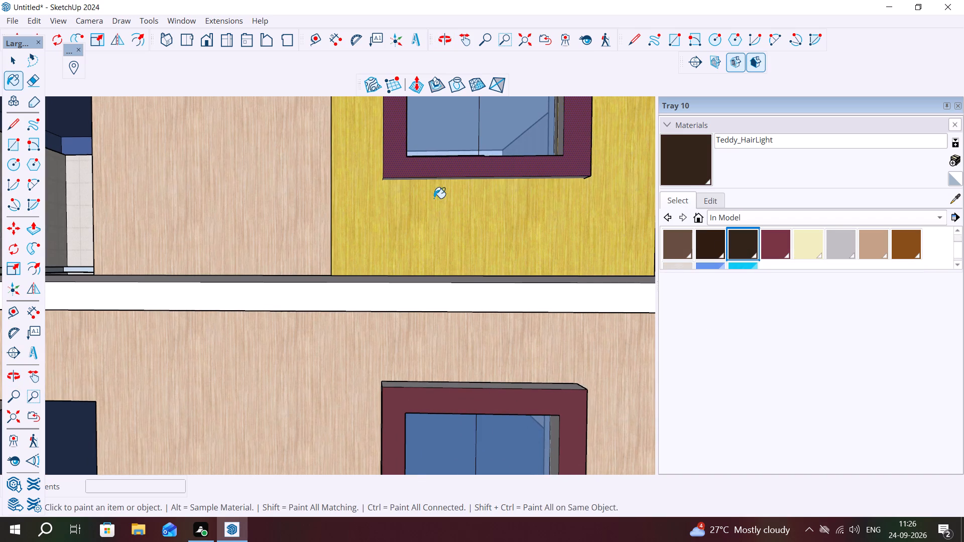
left_click(487, 170)
scroll(532, 196, "down", 3)
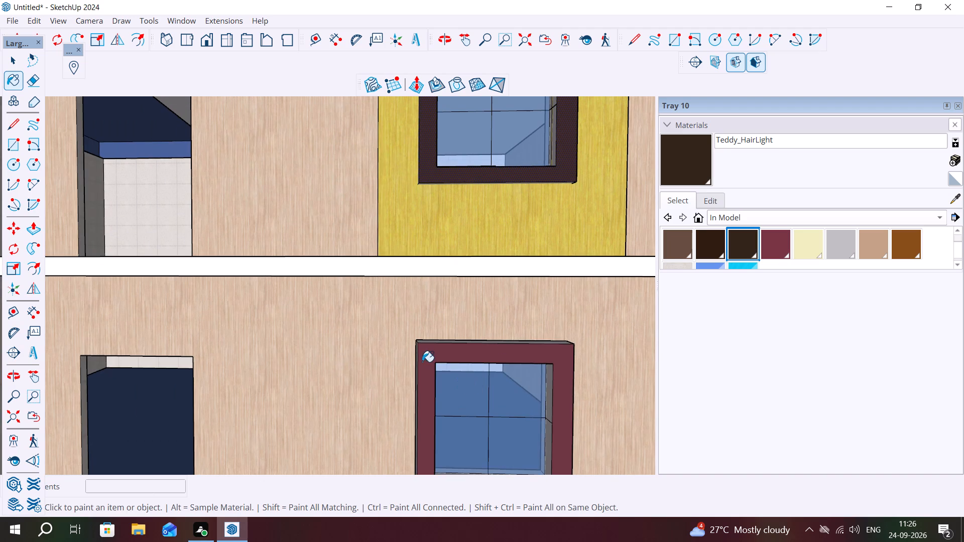
left_click(426, 360)
Paint the top edge and the door-side outer edge of the ground-floor window frame with Teddy_HairLight.
middle_click_drag(443, 336, 473, 412)
scroll(451, 377, "up", 6)
scroll(443, 320, "down", 1)
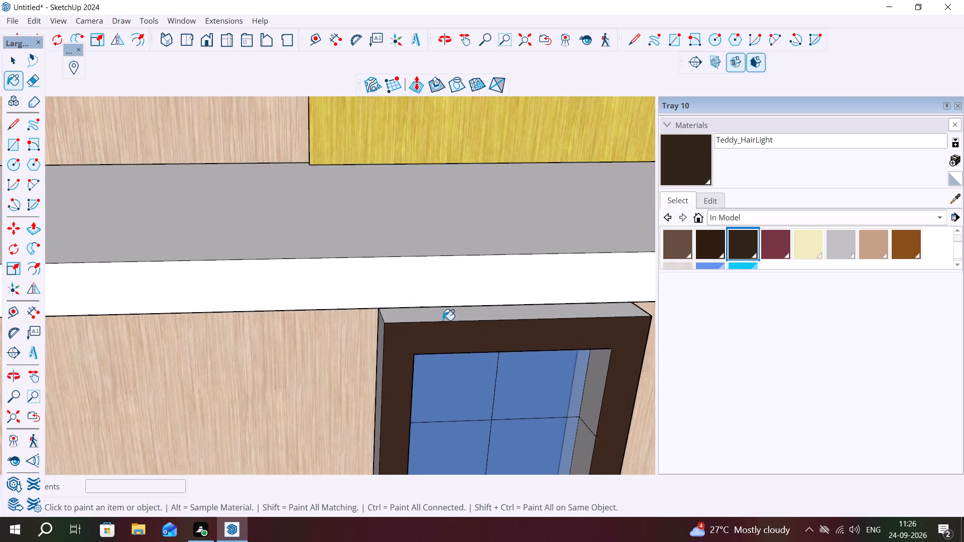
scroll(448, 316, "up", 4)
left_click(445, 321)
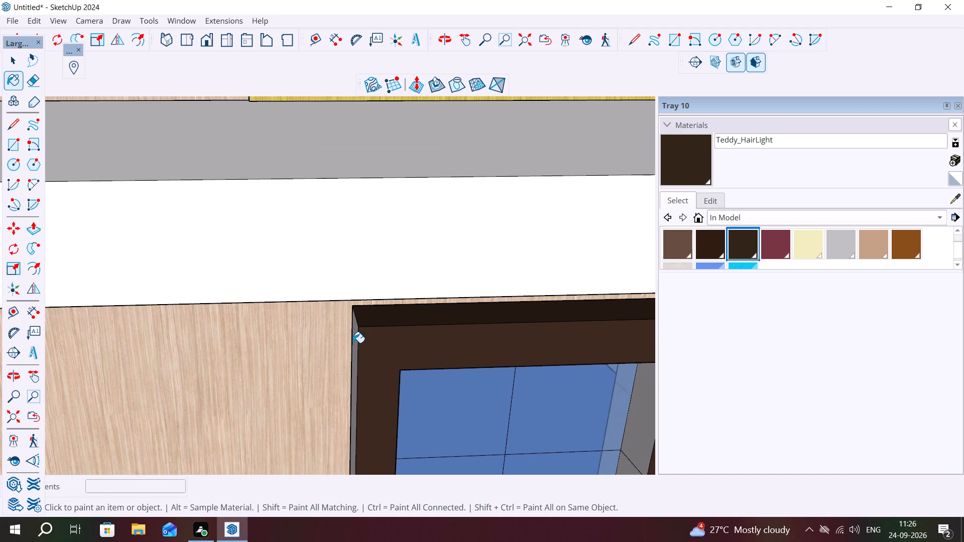
left_click(353, 343)
scroll(354, 352, "down", 1)
middle_click_drag(360, 352, 518, 309)
left_click(389, 338)
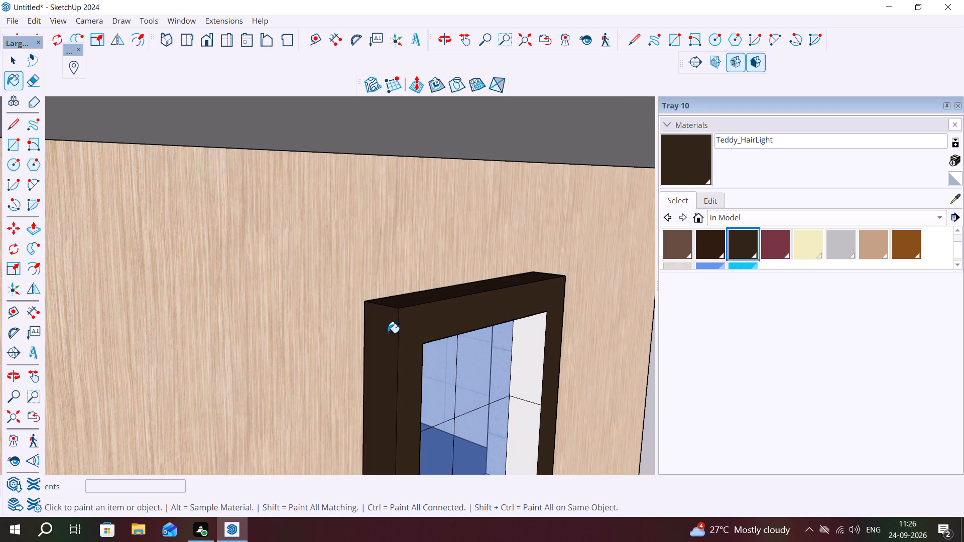
Paint the underside of the ground-floor window frame with Teddy_HairLight.
scroll(388, 332, "down", 5)
scroll(393, 323, "up", 1)
scroll(395, 324, "down", 2)
middle_click_drag(448, 405, 428, 311)
scroll(415, 269, "down", 7)
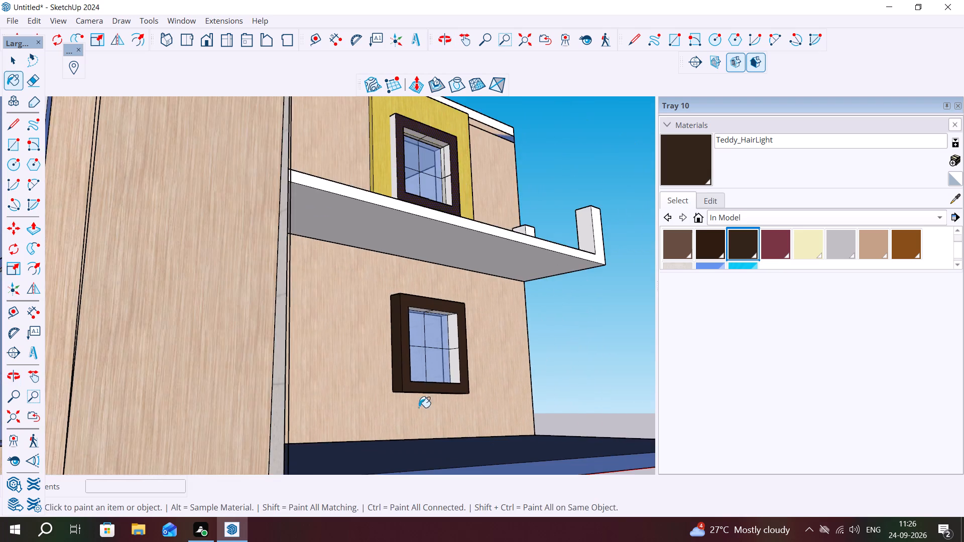
middle_click_drag(419, 408, 358, 198)
scroll(380, 316, "down", 10)
scroll(391, 343, "up", 1)
scroll(392, 343, "down", 1)
scroll(392, 343, "up", 1)
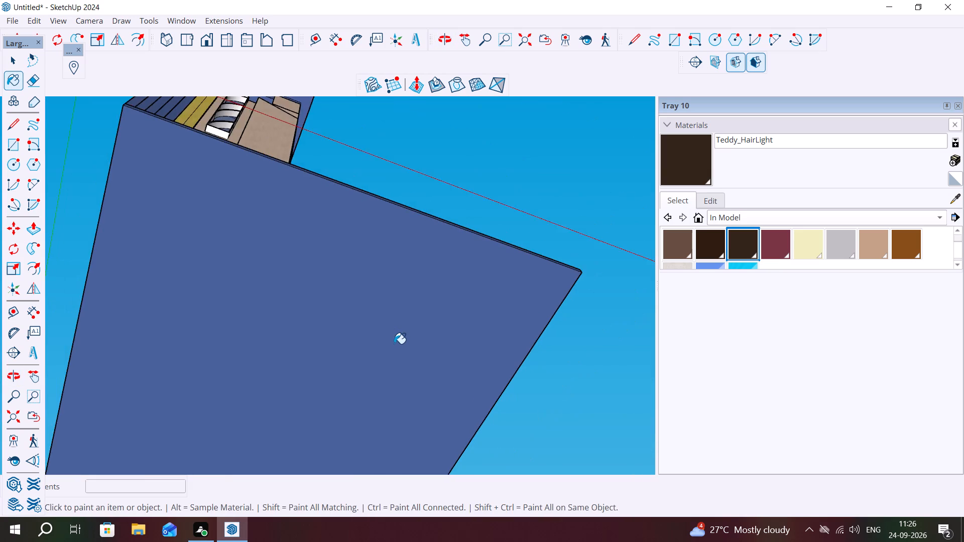
scroll(394, 344, "down", 1)
scroll(396, 344, "up", 1)
scroll(396, 344, "down", 6)
middle_click_drag(424, 257, 407, 413)
scroll(399, 309, "up", 3)
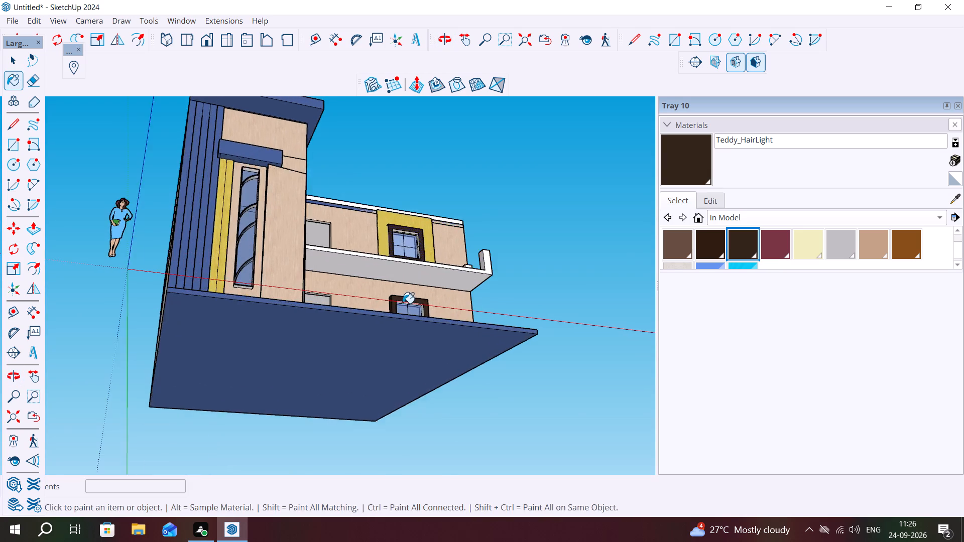
scroll(403, 303, "up", 6)
middle_click_drag(408, 307, 418, 396)
scroll(418, 377, "up", 7)
middle_click_drag(417, 381, 400, 332)
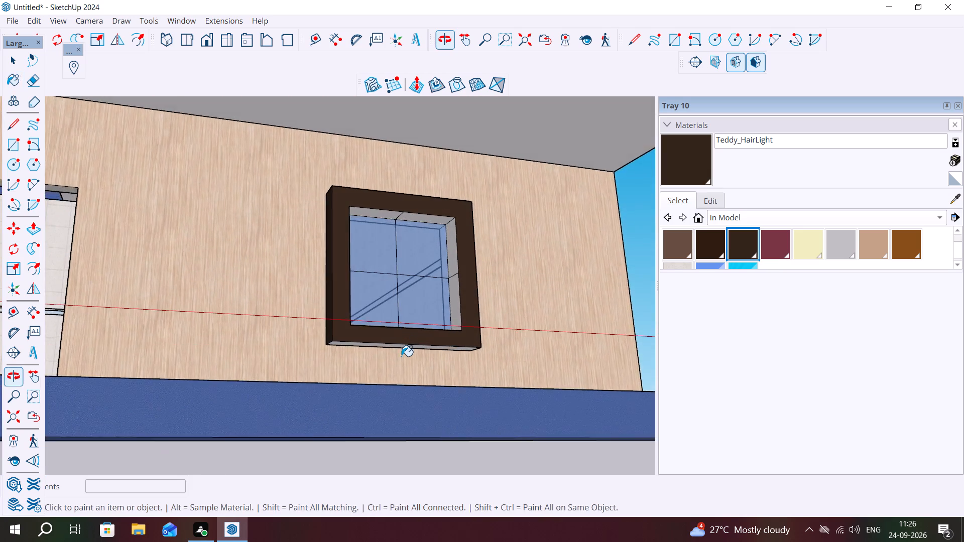
scroll(403, 356, "up", 13)
left_click(423, 337)
Paint the outer edge of the ground-floor window frame on the side away from the door with Teddy_HairLight.
scroll(424, 343, "down", 3)
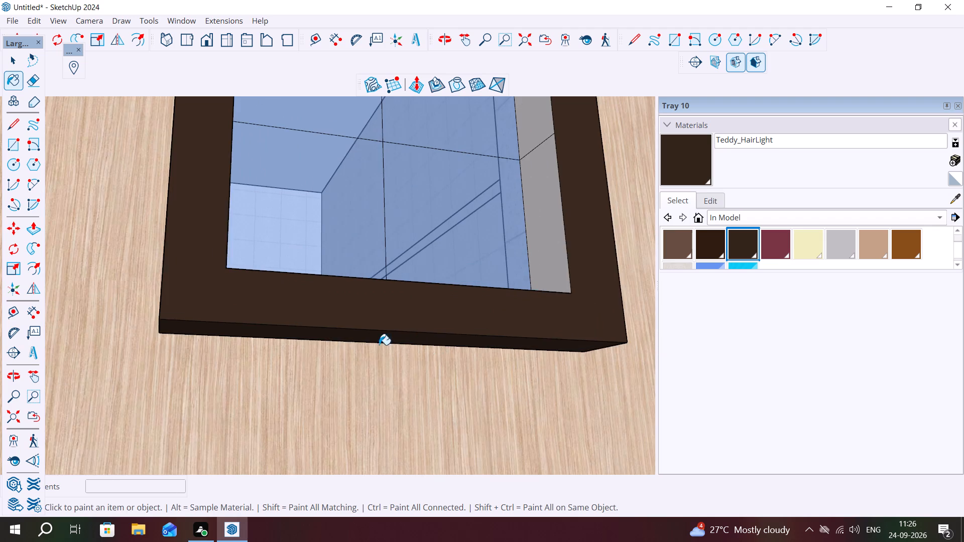
scroll(377, 345, "down", 3)
middle_click_drag(449, 351, 367, 396)
scroll(326, 409, "down", 6)
scroll(344, 389, "up", 1)
scroll(348, 390, "down", 2)
middle_click_drag(452, 369, 390, 369)
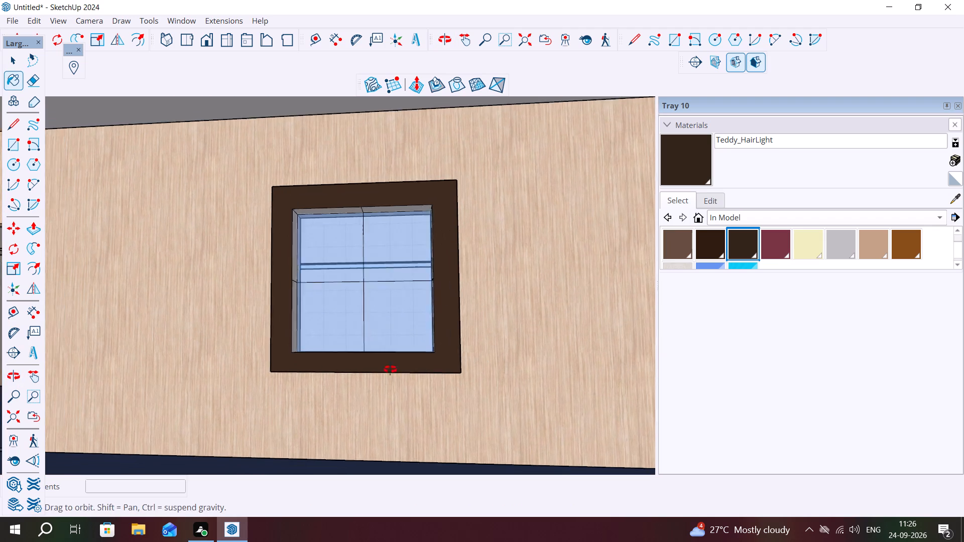
middle_click_drag(390, 369, 289, 370)
left_click(439, 300)
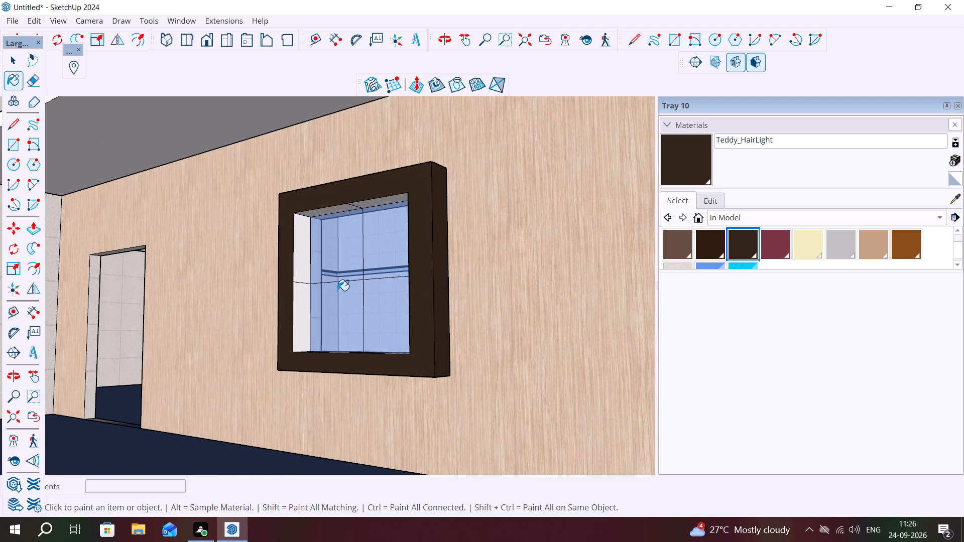
Paint the door-side and bottom inner faces of the ground-floor window frame with Teddy_HairLight.
middle_click_drag(354, 293, 425, 333)
scroll(325, 295, "up", 8)
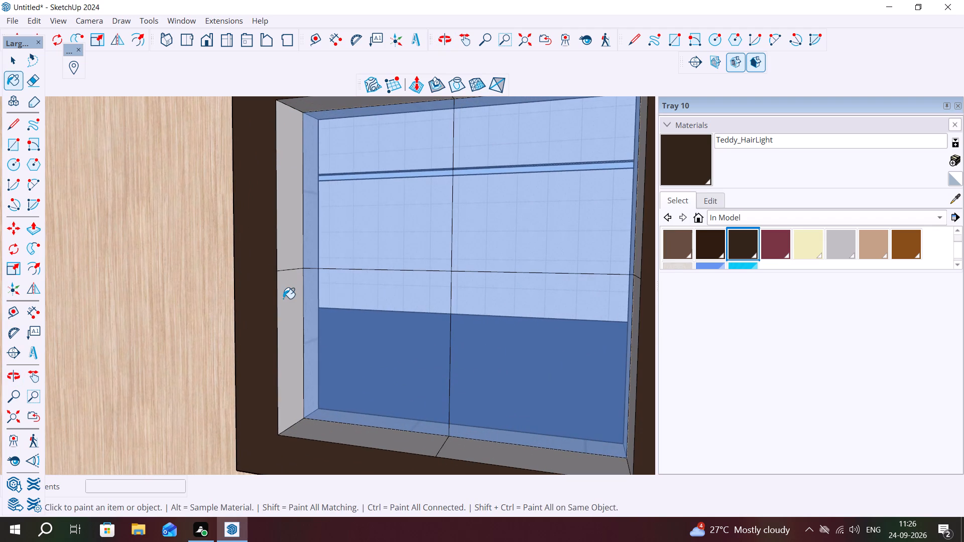
left_click(286, 298)
left_click(285, 264)
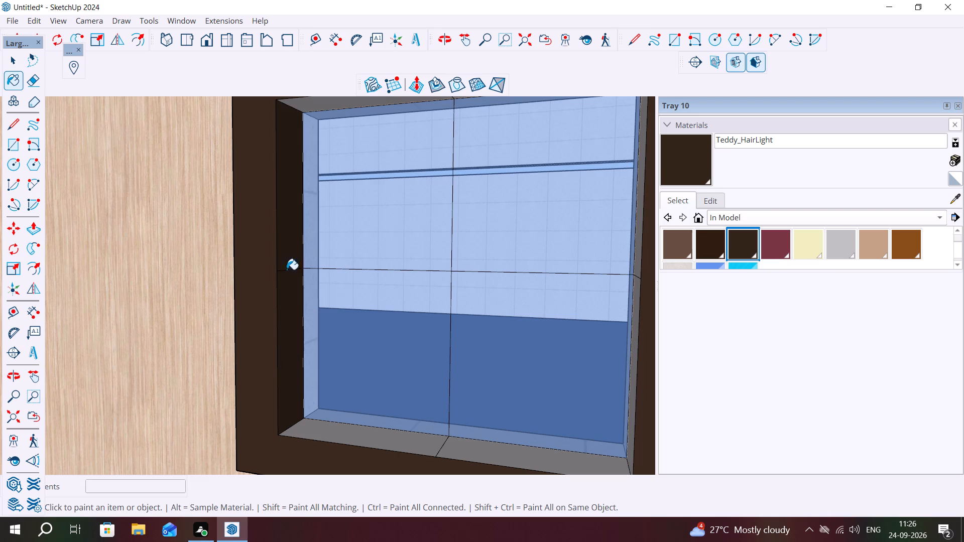
left_click(343, 436)
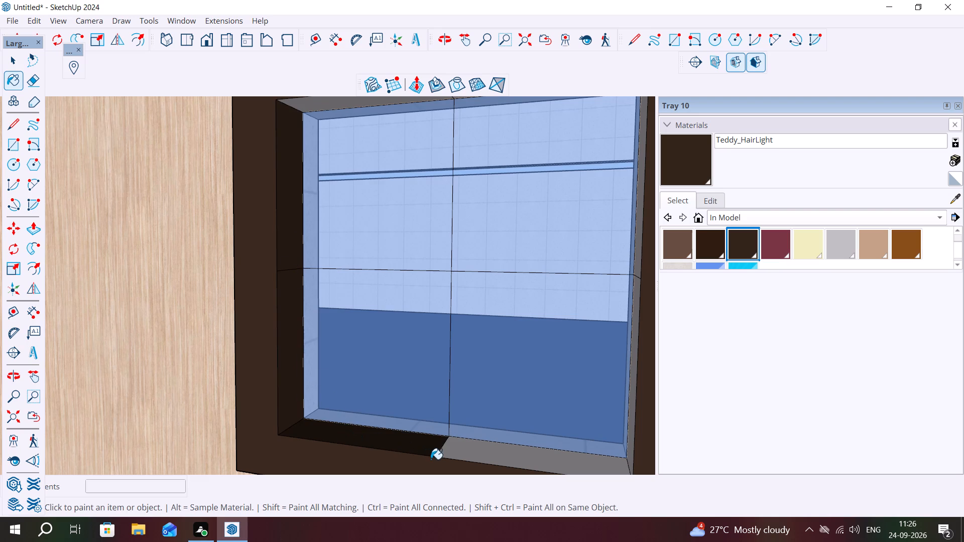
left_click(460, 456)
Paint both halves of the ground-floor window frame's top inner face with Teddy_HairLight.
scroll(376, 375, "down", 6)
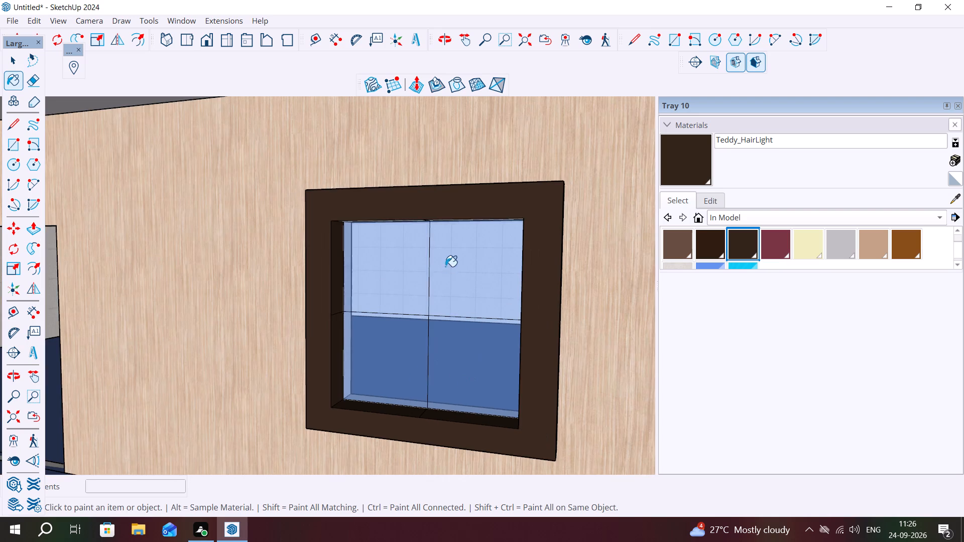
middle_click_drag(447, 262, 485, 95)
scroll(473, 216, "down", 9)
scroll(484, 249, "up", 1)
scroll(484, 249, "down", 9)
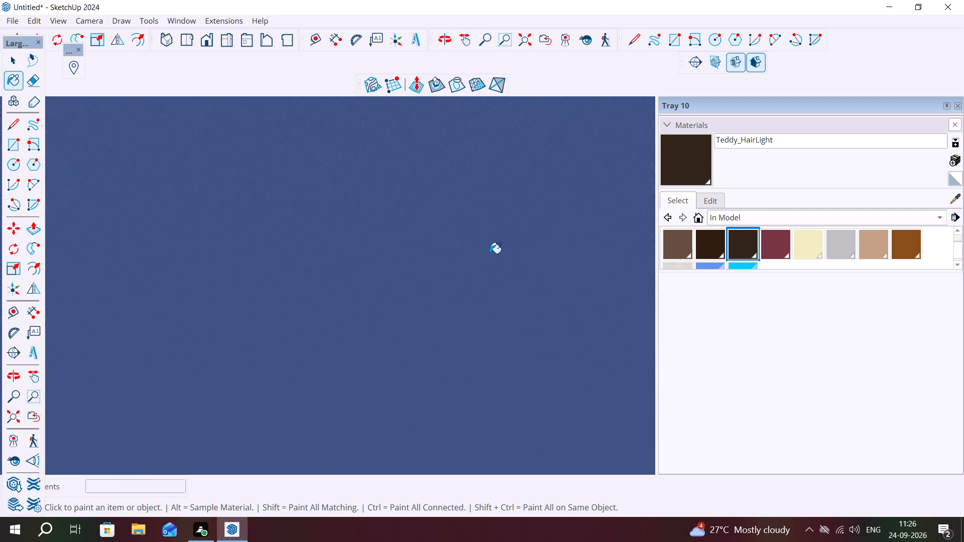
scroll(490, 253, "down", 9)
middle_click_drag(445, 166, 460, 269)
scroll(462, 236, "up", 3)
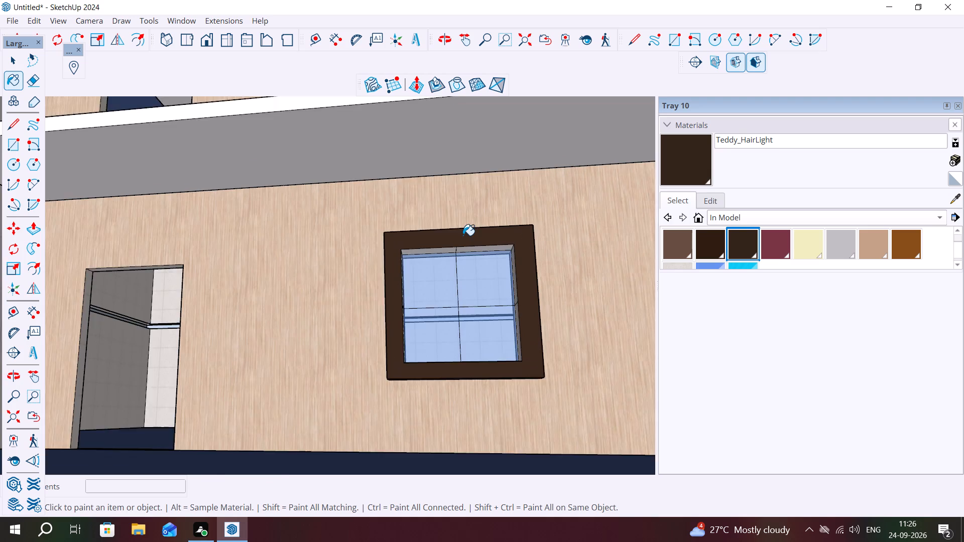
scroll(463, 235, "up", 16)
left_click(436, 252)
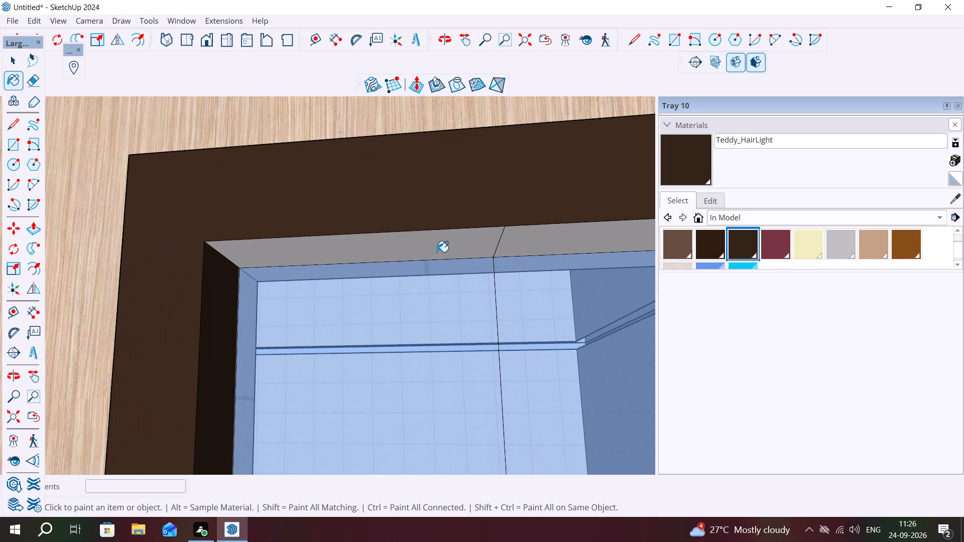
left_click(581, 246)
Paint the ground-floor window frame's inner side face away from the door with Teddy_HairLight.
scroll(431, 254, "down", 8)
scroll(457, 316, "down", 2)
scroll(463, 312, "up", 1)
middle_click_drag(464, 312, 512, 320)
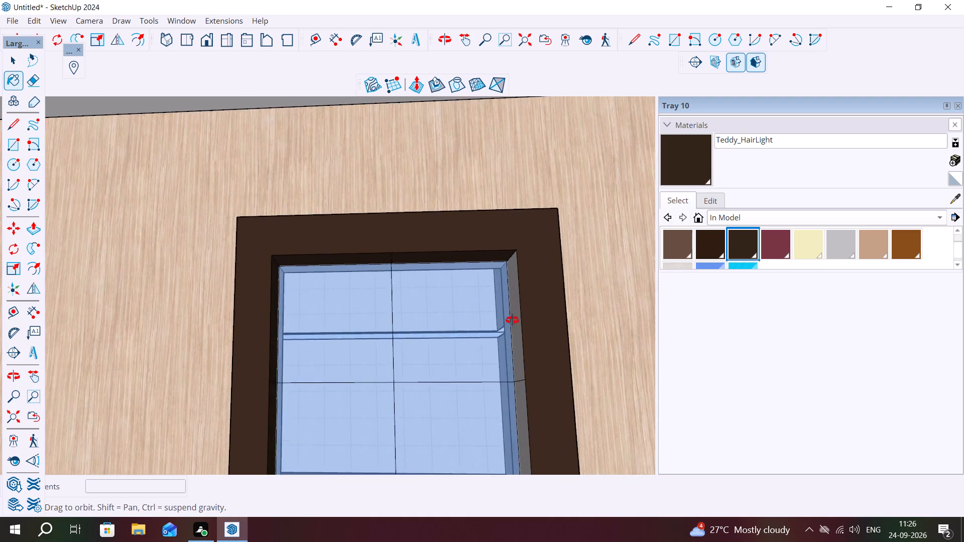
middle_click_drag(512, 320, 560, 333)
left_click(490, 332)
left_click(490, 397)
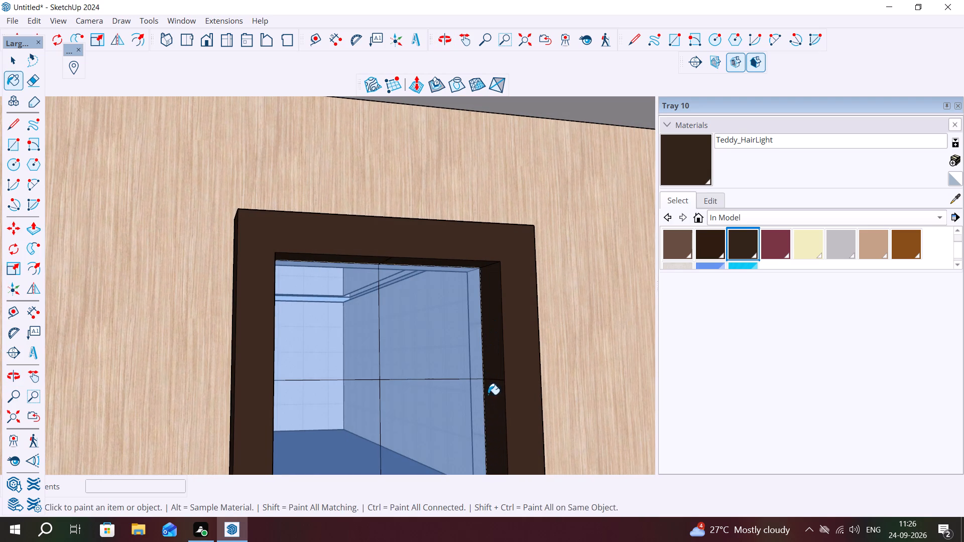
key("Escape")
Delete the vertical and horizontal dividing lines across the ground-floor window's glass.
key("space")
left_click(381, 379)
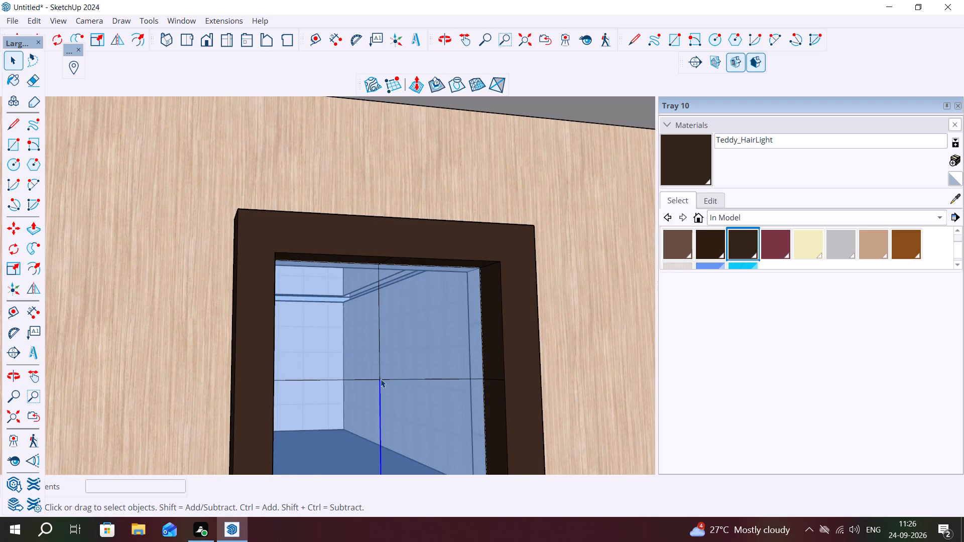
key("Delete")
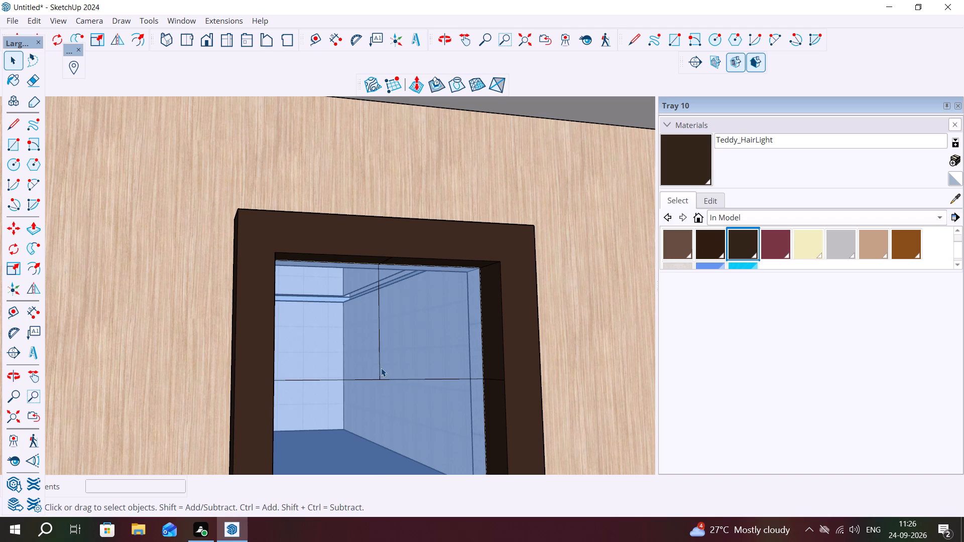
left_click(381, 368)
key("Delete")
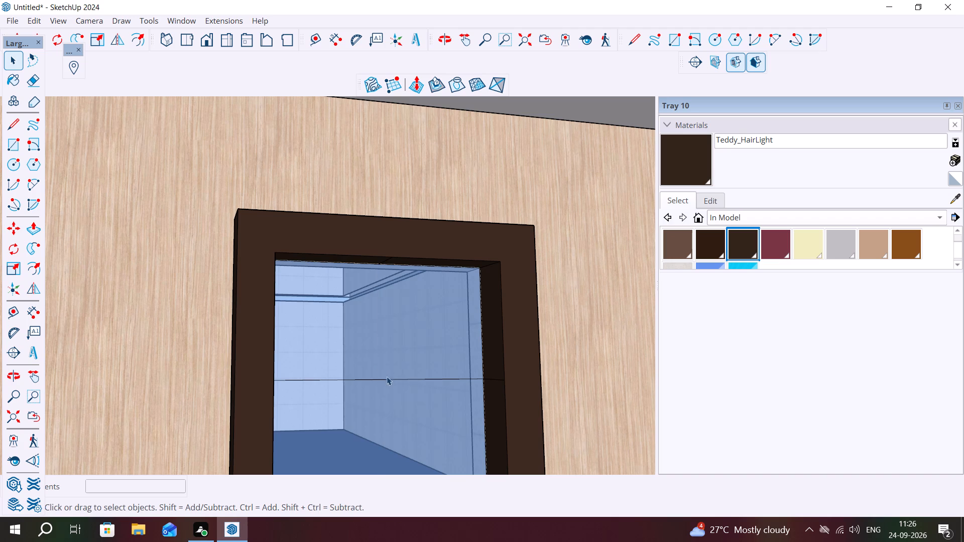
left_click(387, 379)
key("Delete")
Delete the half of the horizontal dividing line away from the door on the upper-floor window's glass.
scroll(424, 374, "down", 11)
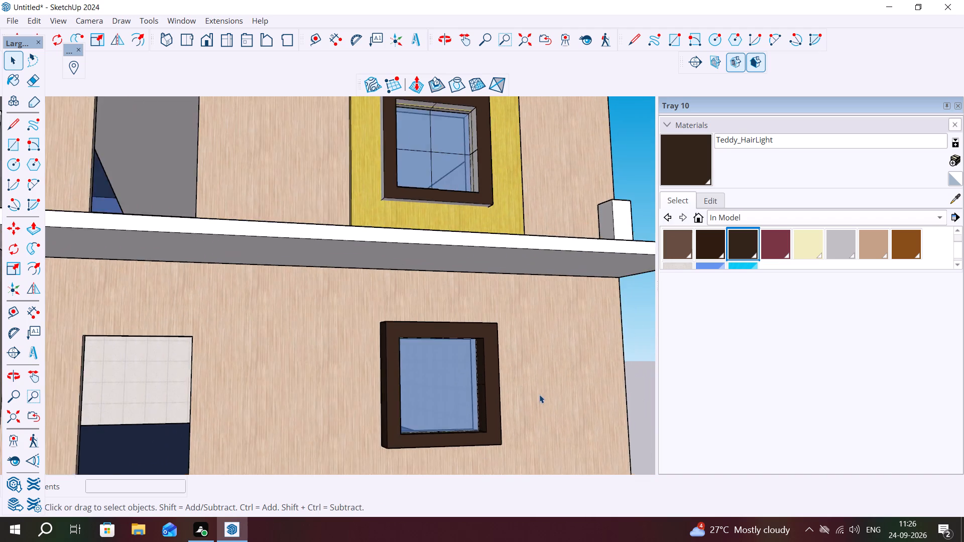
middle_click_drag(539, 391, 433, 436)
scroll(412, 23, "up", 2)
scroll(428, 148, "up", 4)
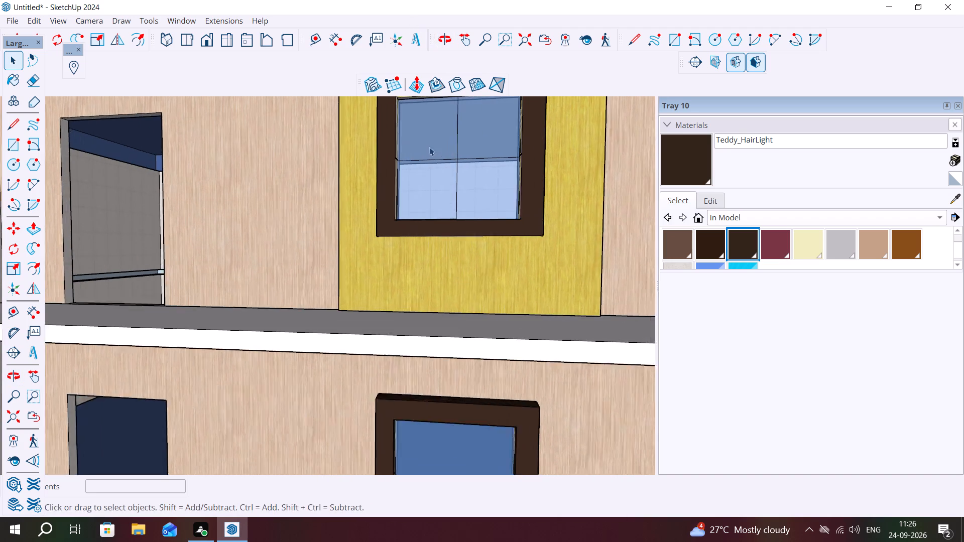
left_click(460, 160)
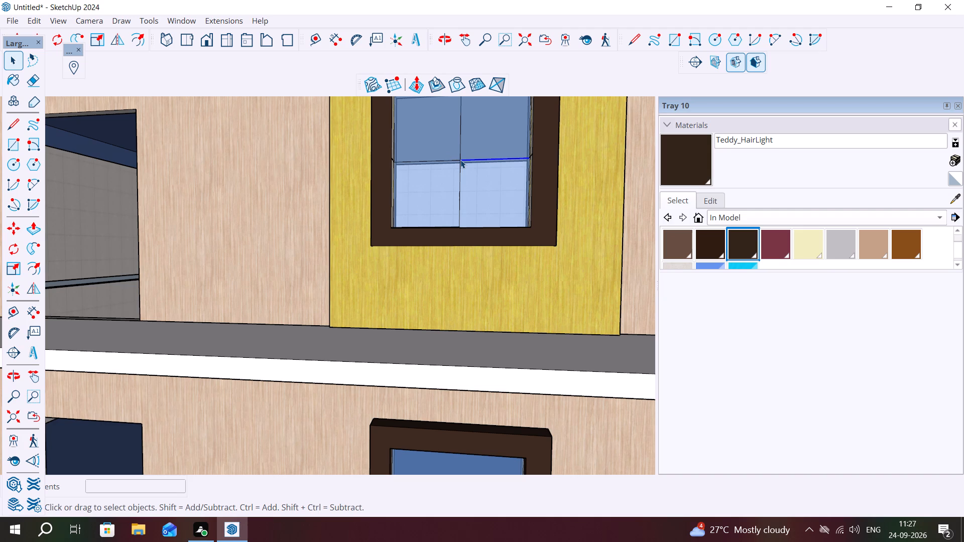
key("Delete")
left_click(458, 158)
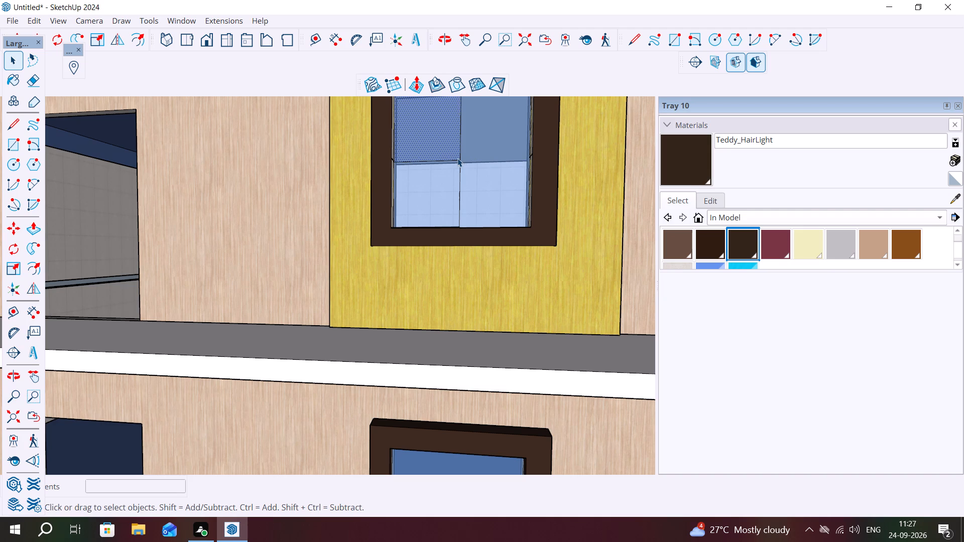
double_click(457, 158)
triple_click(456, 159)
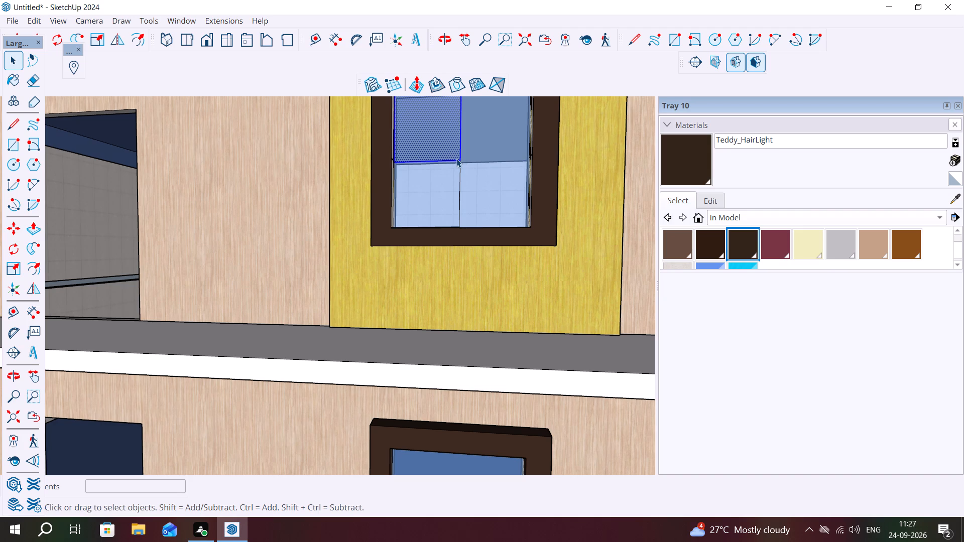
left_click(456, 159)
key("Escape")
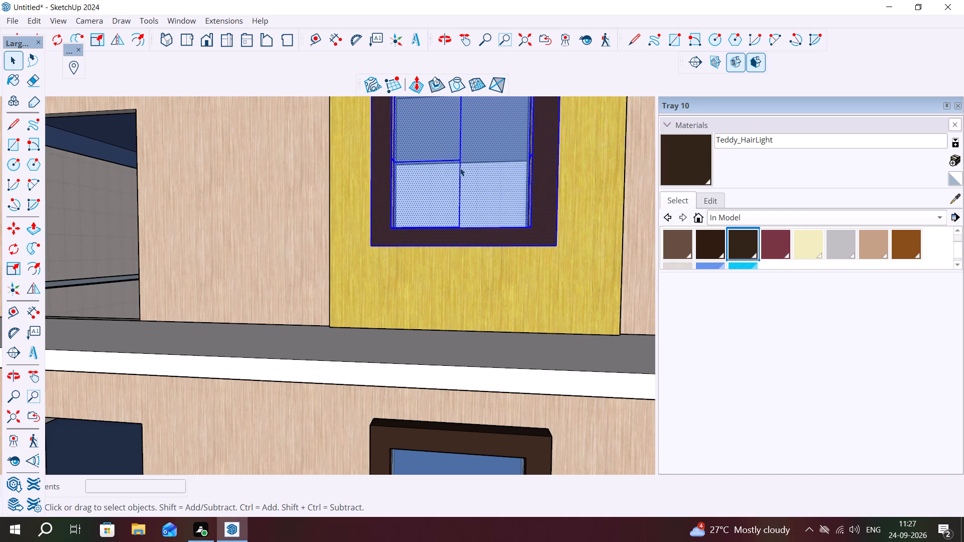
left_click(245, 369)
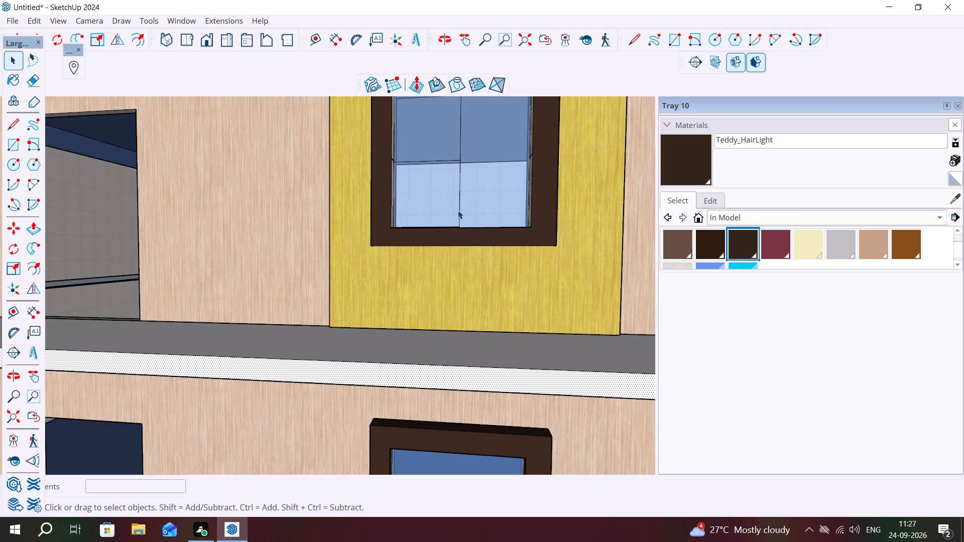
Delete both halves of the vertical dividing line and the remaining horizontal one on the upper-floor window's glass.
left_click(460, 212)
key("Delete")
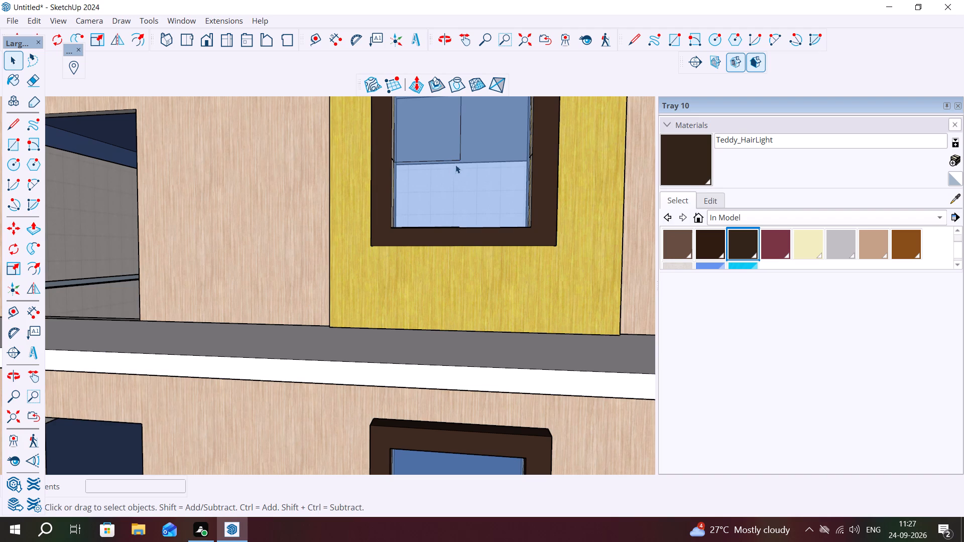
left_click(461, 149)
key("Delete")
left_click(455, 157)
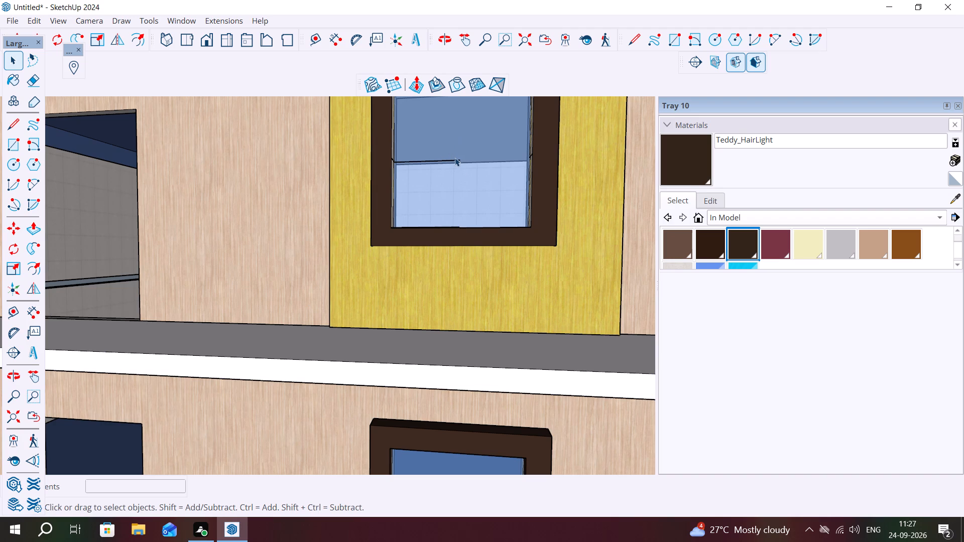
left_click(455, 159)
key("Delete")
Paint the inner sill and the lower door-side inner face of the upper-floor window frame with Teddy_HairLight.
scroll(421, 181, "down", 3)
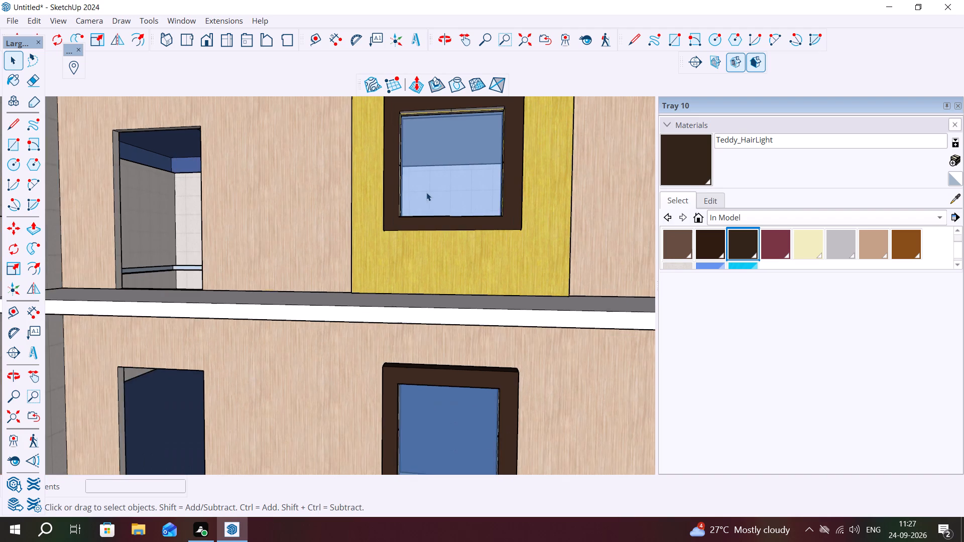
middle_click_drag(428, 194, 459, 290)
scroll(476, 205, "up", 8)
middle_click_drag(456, 217, 458, 233)
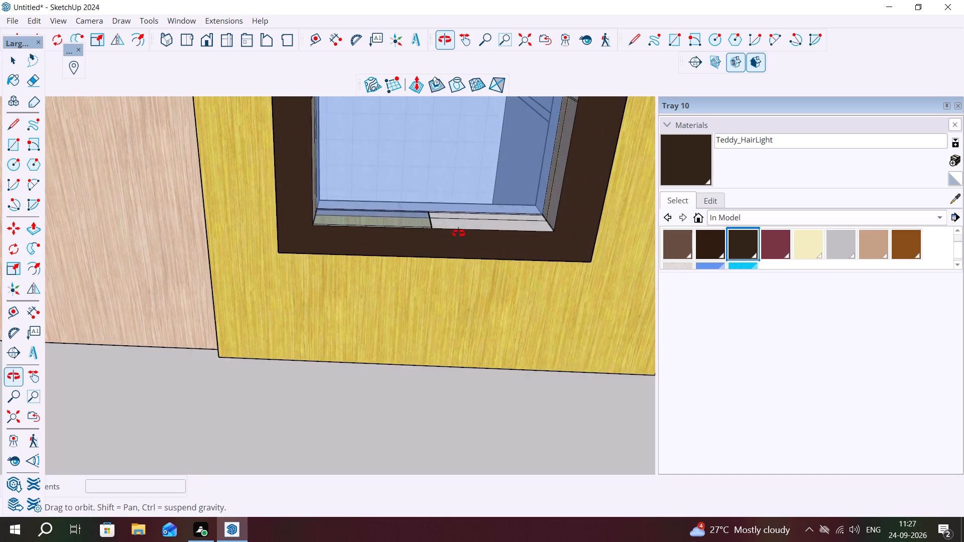
middle_click_drag(458, 233, 454, 262)
scroll(448, 229, "down", 8)
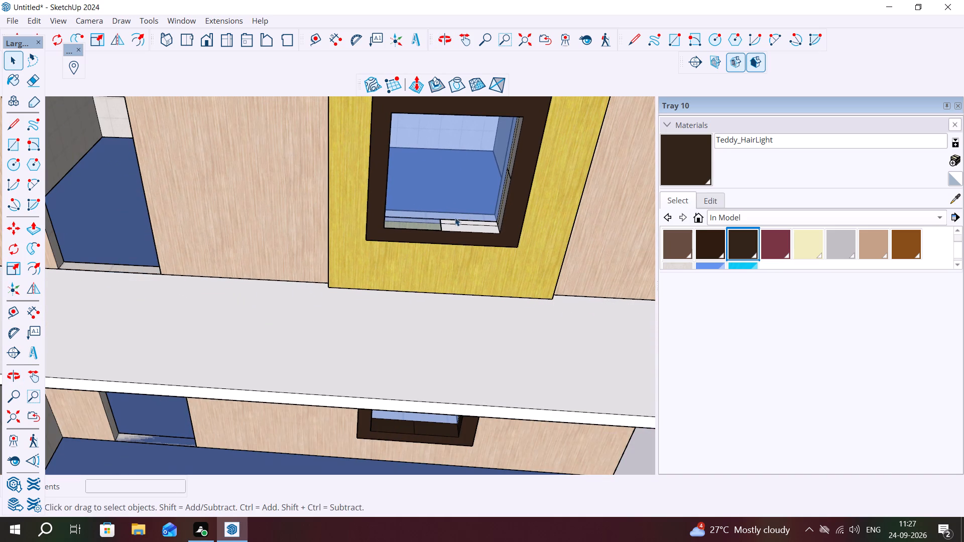
middle_click_drag(457, 217, 277, 234)
scroll(448, 211, "up", 6)
left_click(733, 235)
left_click(406, 326)
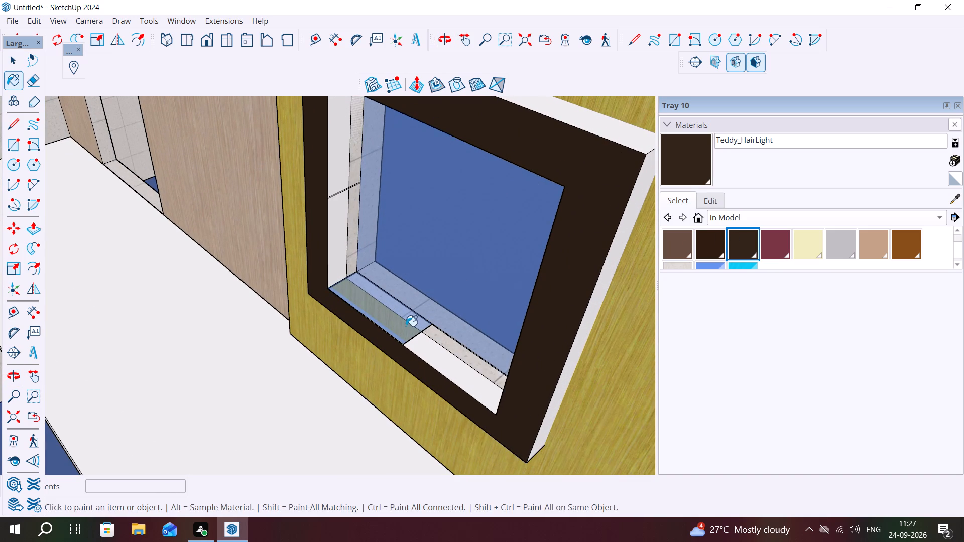
left_click(431, 352)
left_click(332, 234)
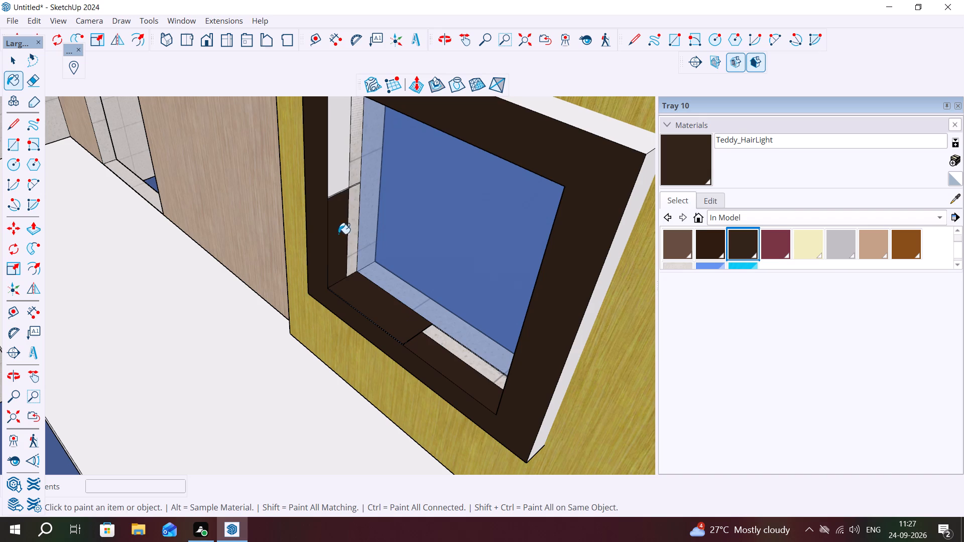
left_click(458, 355)
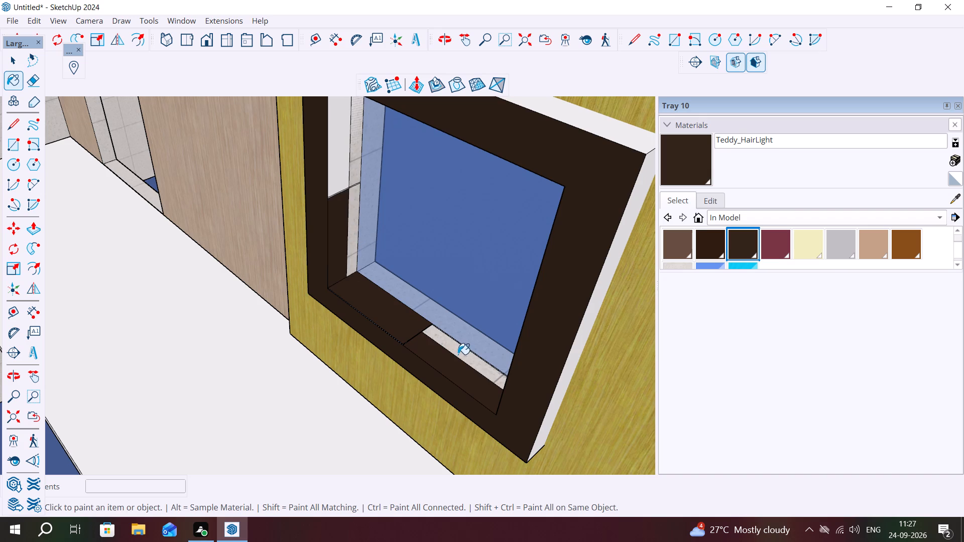
scroll(457, 353, "up", 8)
left_click(466, 354)
Push the door-side half of the upper-floor window frame's inner sill down by 1/4 inch.
middle_click_drag(362, 314, 450, 334)
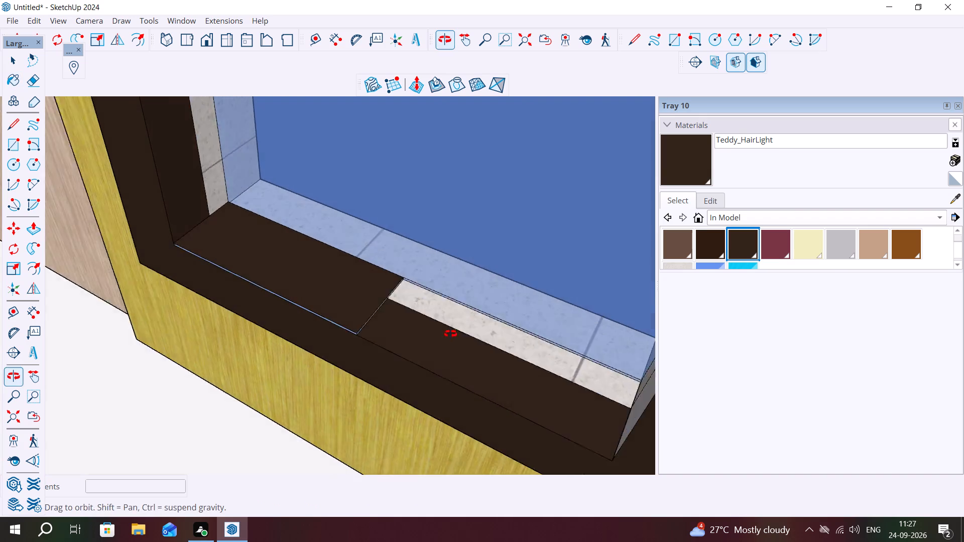
middle_click_drag(450, 334, 461, 338)
key("space")
left_click(331, 294)
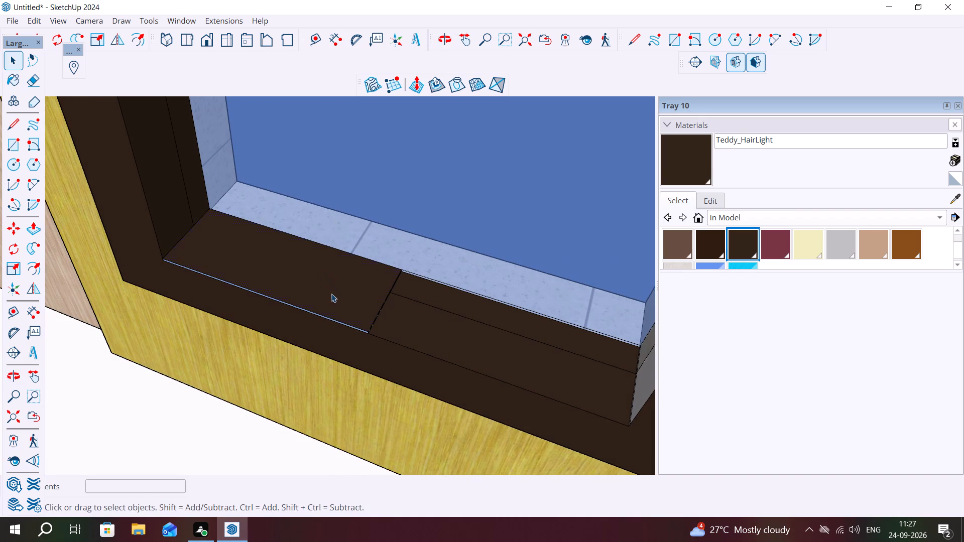
scroll(331, 294, "up", 1)
middle_click_drag(338, 295, 409, 271)
middle_click_drag(375, 290, 413, 219)
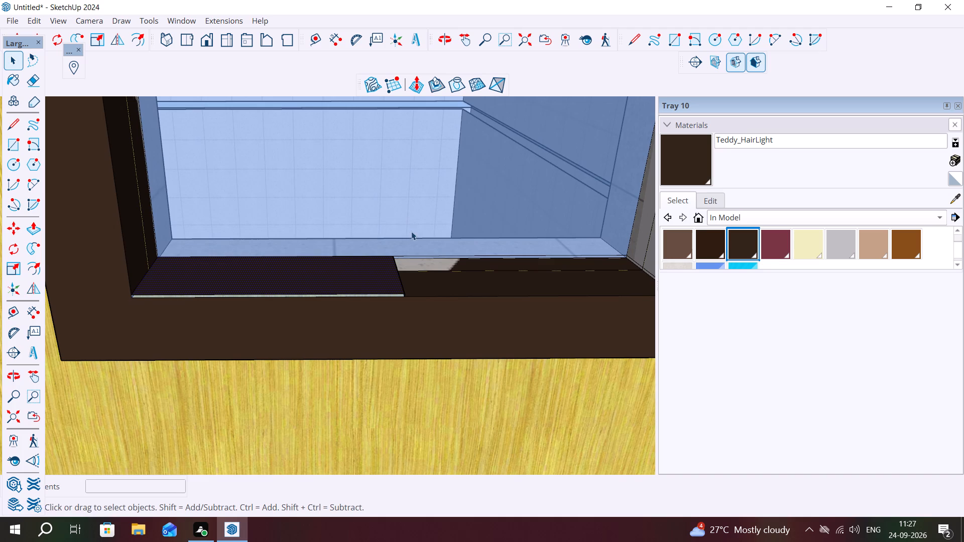
key("p")
left_click(373, 275)
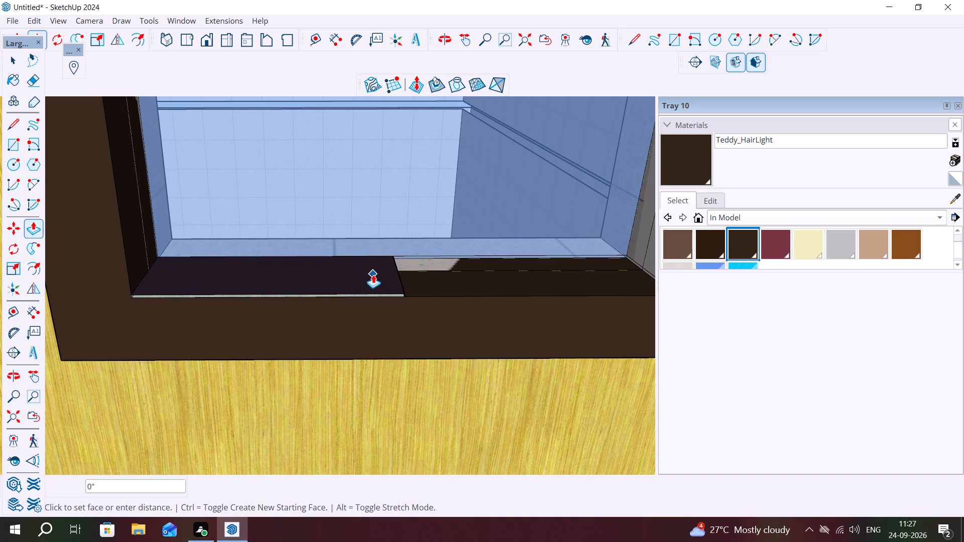
left_click(379, 281)
middle_click_drag(421, 273, 323, 285)
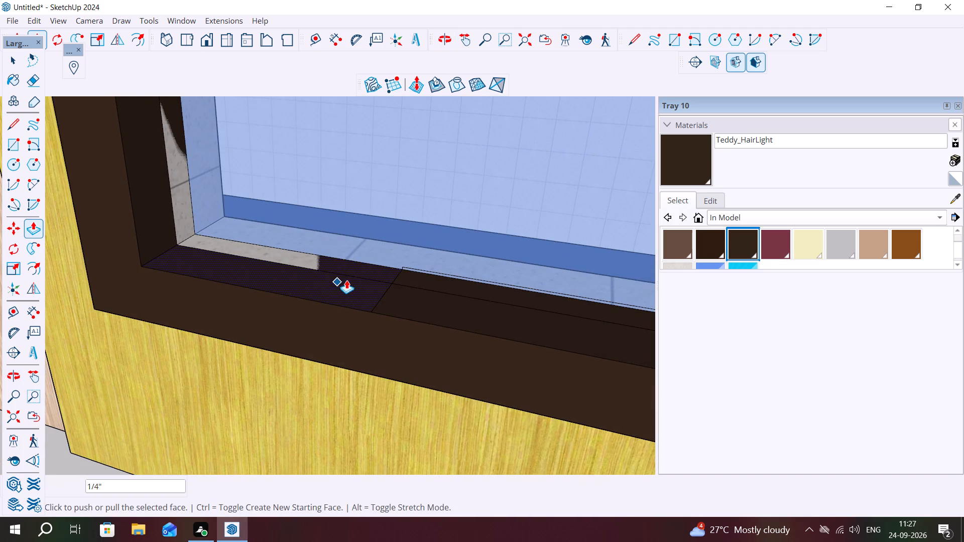
key("space")
Paint the upper-floor window frame's outer side face away from the door and its top face with Teddy_HairLight.
scroll(352, 312, "down", 8)
scroll(377, 297, "up", 1)
scroll(377, 297, "down", 3)
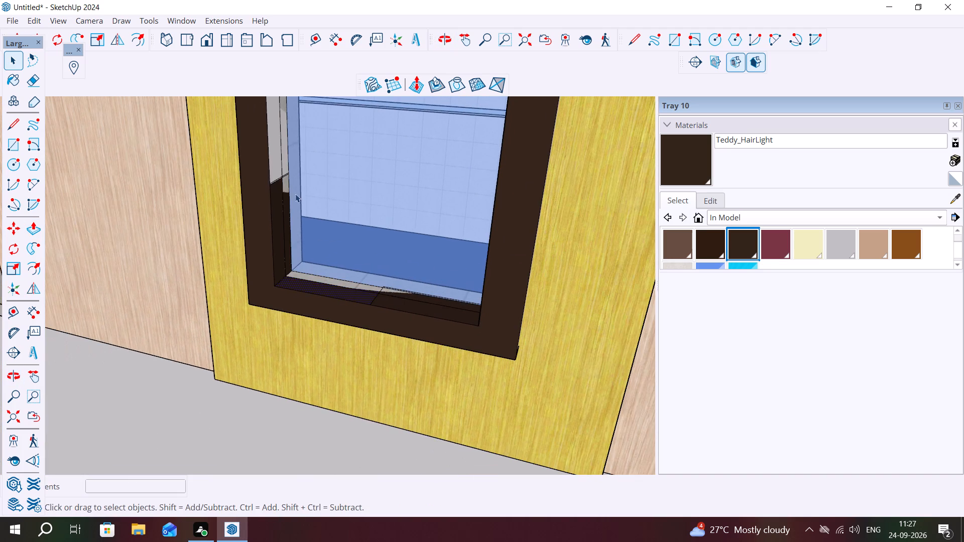
middle_click_drag(292, 184, 245, 154)
scroll(288, 131, "down", 10)
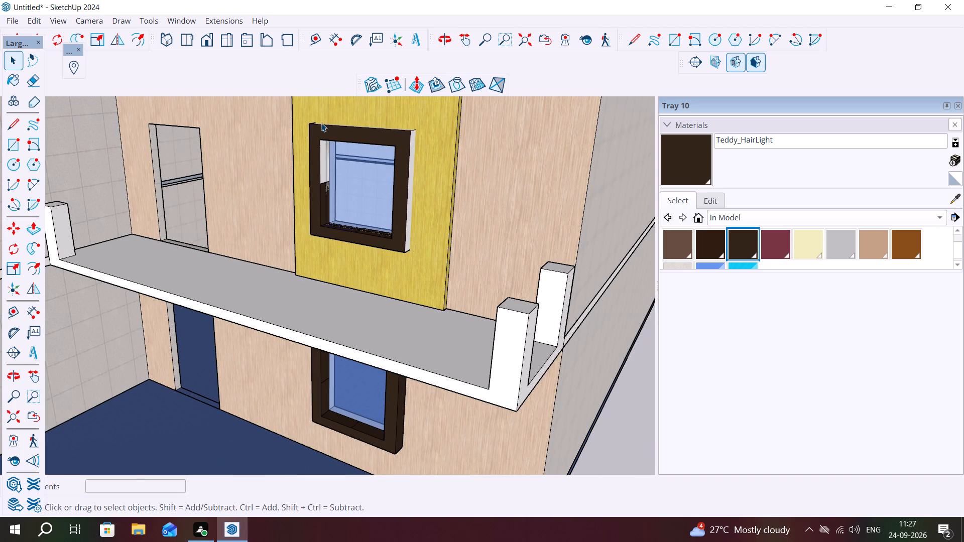
left_click(710, 148)
scroll(423, 213, "up", 1)
scroll(423, 213, "down", 1)
scroll(423, 212, "up", 3)
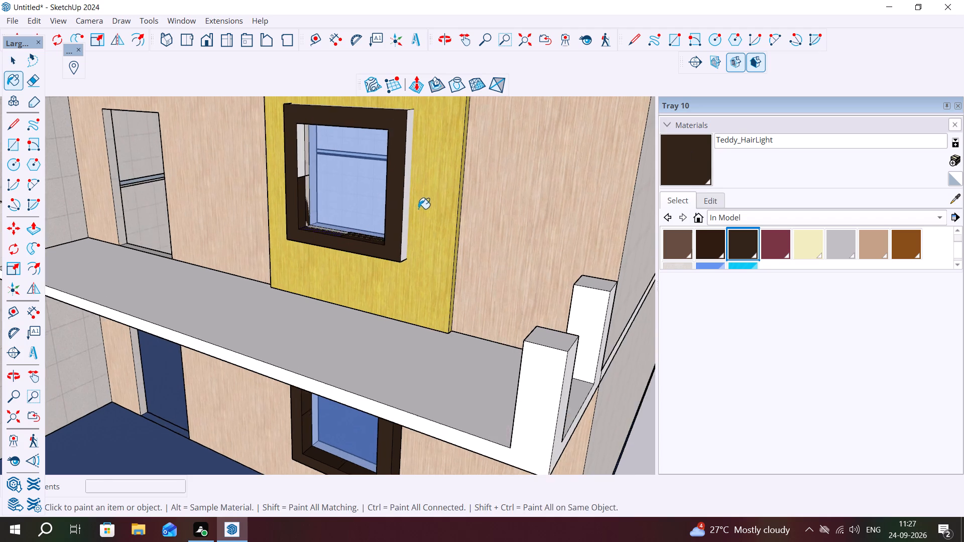
scroll(418, 209, "up", 11)
left_click(412, 241)
scroll(394, 248, "down", 2)
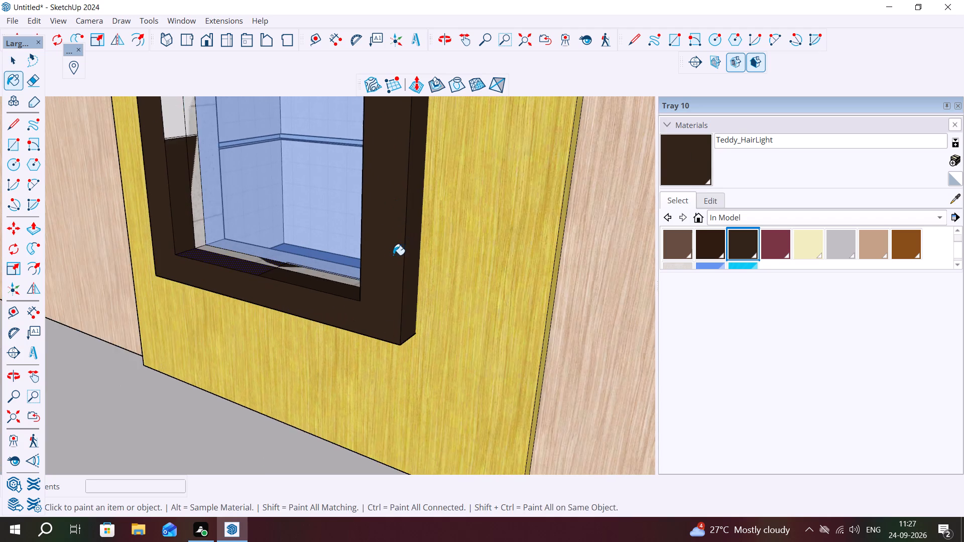
scroll(393, 255, "down", 5)
middle_click_drag(335, 222, 448, 308)
scroll(422, 298, "down", 5)
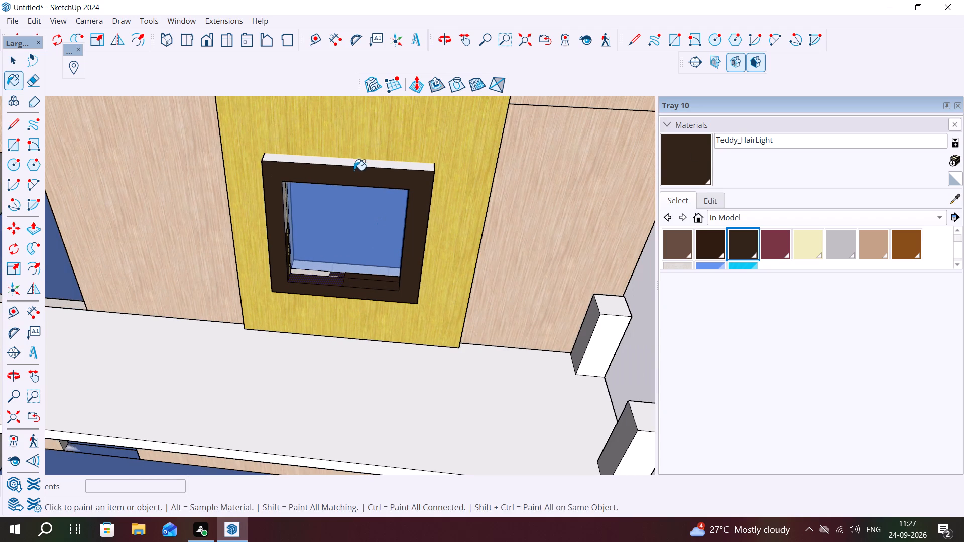
left_click(354, 163)
Paint the upper door-side inner face and both halves of the head's underside on the upper-floor window frame with Teddy_HairLight.
scroll(290, 237, "up", 4)
middle_click_drag(309, 201, 189, 175)
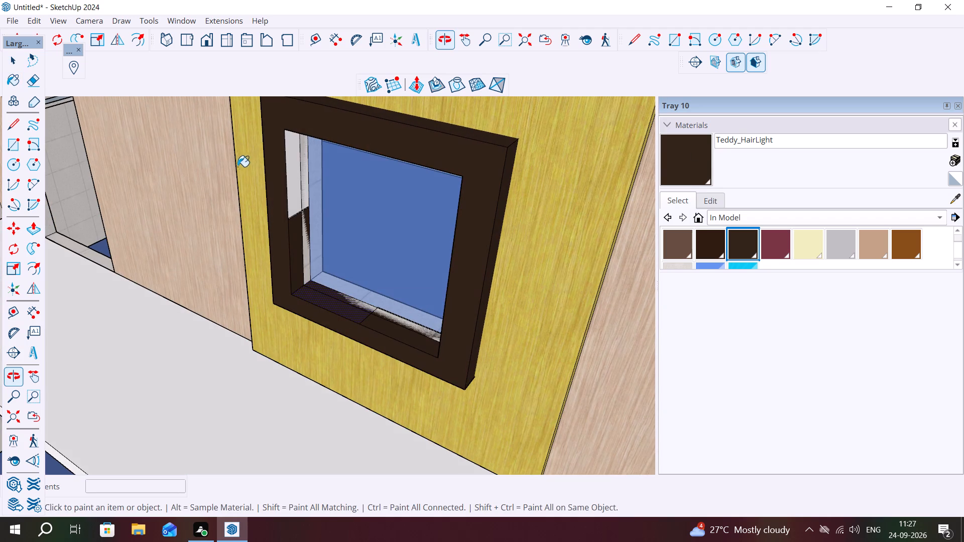
left_click(292, 191)
scroll(294, 192, "down", 6)
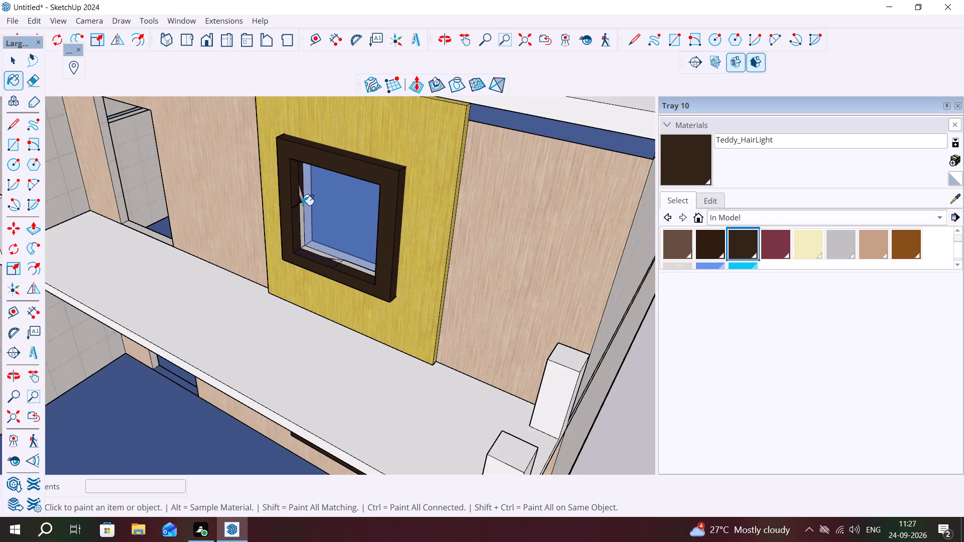
middle_click_drag(297, 208, 318, 105)
middle_click_drag(324, 172, 359, 63)
scroll(321, 163, "up", 1)
middle_click_drag(321, 162, 322, 68)
scroll(301, 219, "up", 12)
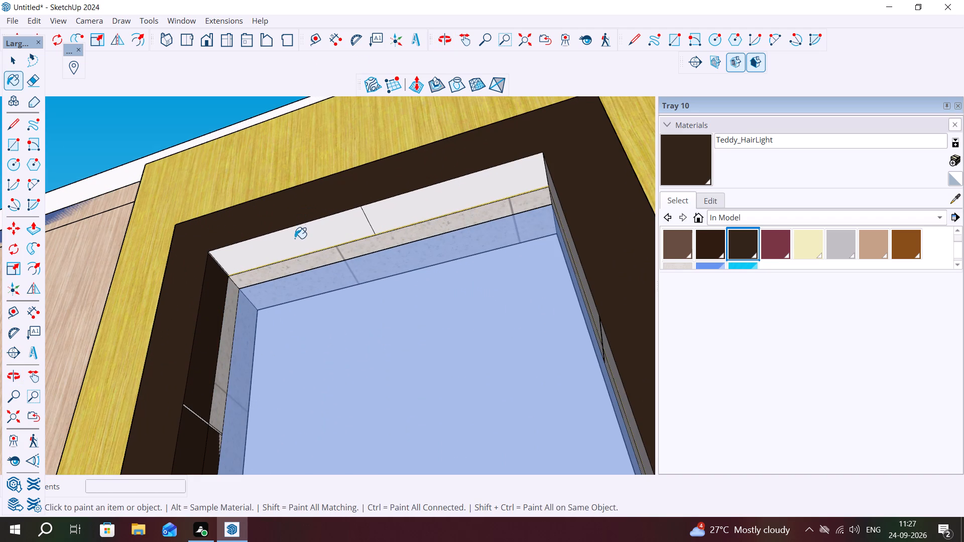
left_click(295, 238)
left_click(460, 196)
scroll(332, 279, "down", 3)
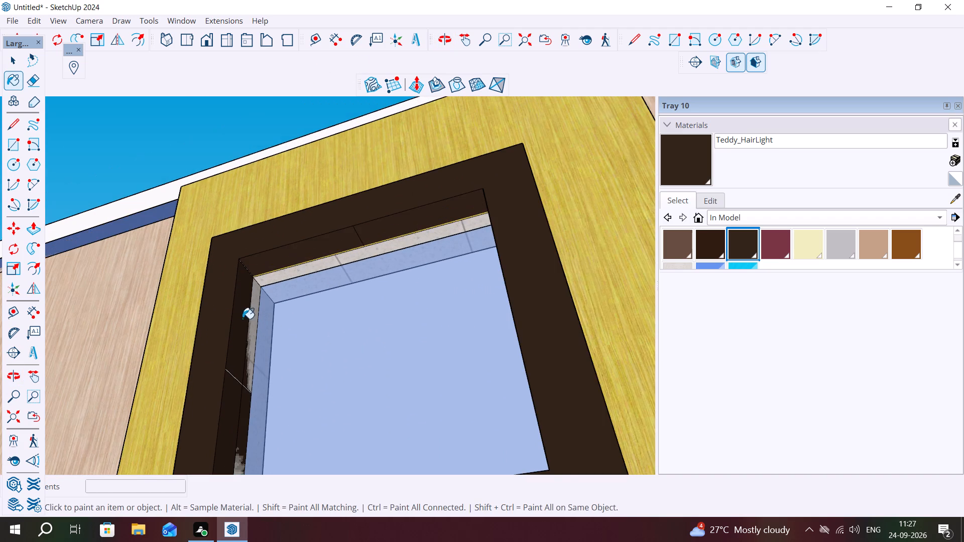
Paint both halves of the upper-floor window frame's inner side face away from the door with Teddy_HairLight.
scroll(239, 344, "down", 7)
middle_click_drag(346, 327, 549, 327)
middle_click_drag(320, 328, 336, 339)
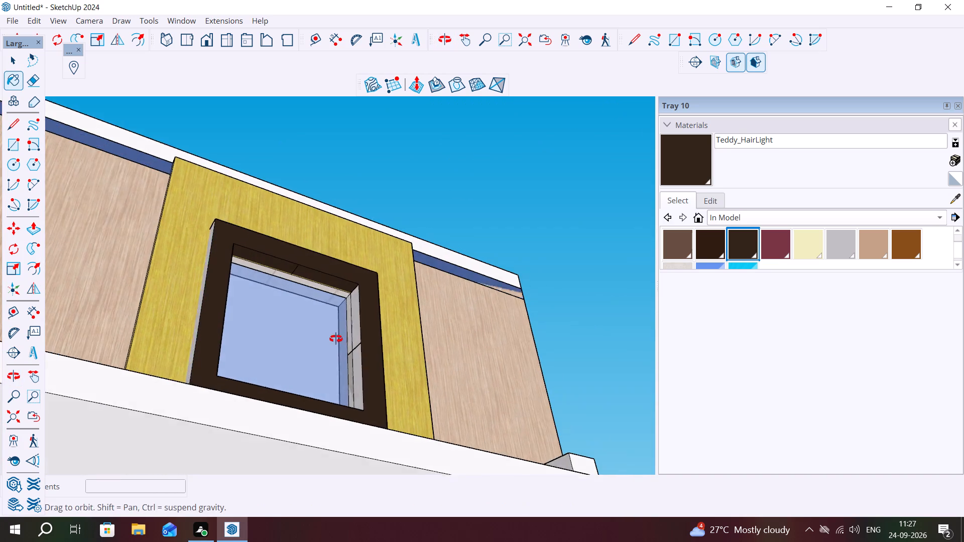
middle_click_drag(336, 339, 410, 394)
left_click(341, 325)
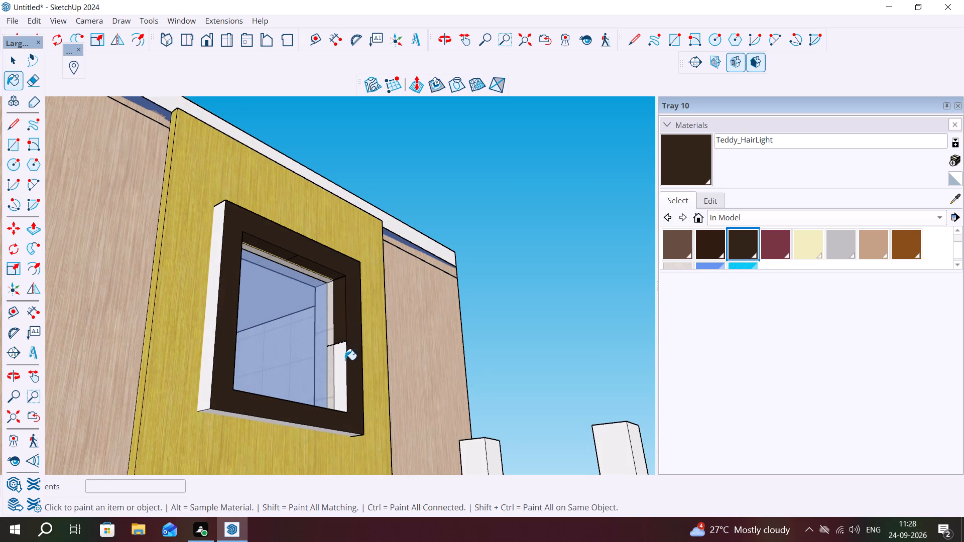
left_click(343, 364)
Paint the upper-floor window frame's door-side outer face and its bottom outer face with Teddy_HairLight.
scroll(342, 394, "down", 4)
middle_click_drag(324, 431, 304, 366)
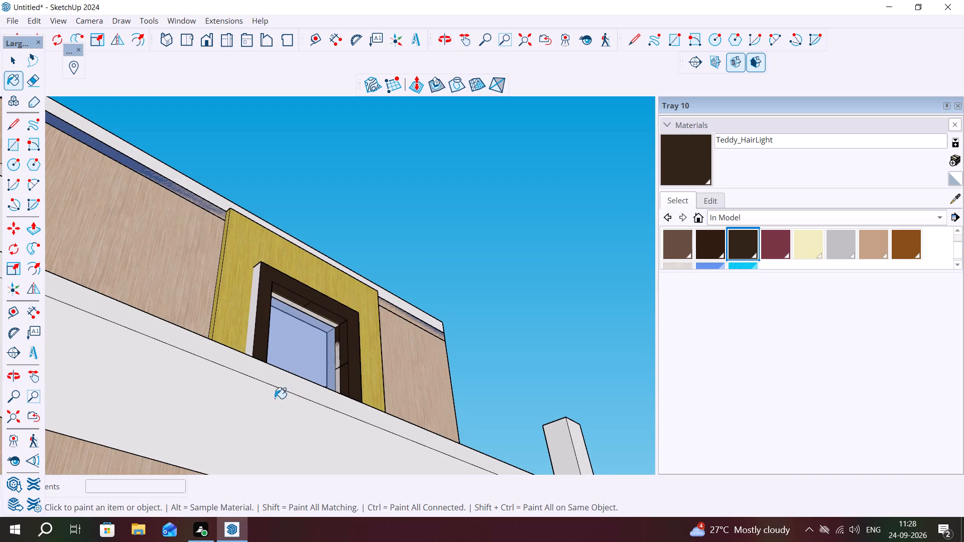
left_click(254, 297)
scroll(259, 302, "down", 1)
scroll(259, 302, "up", 1)
scroll(280, 282, "down", 4)
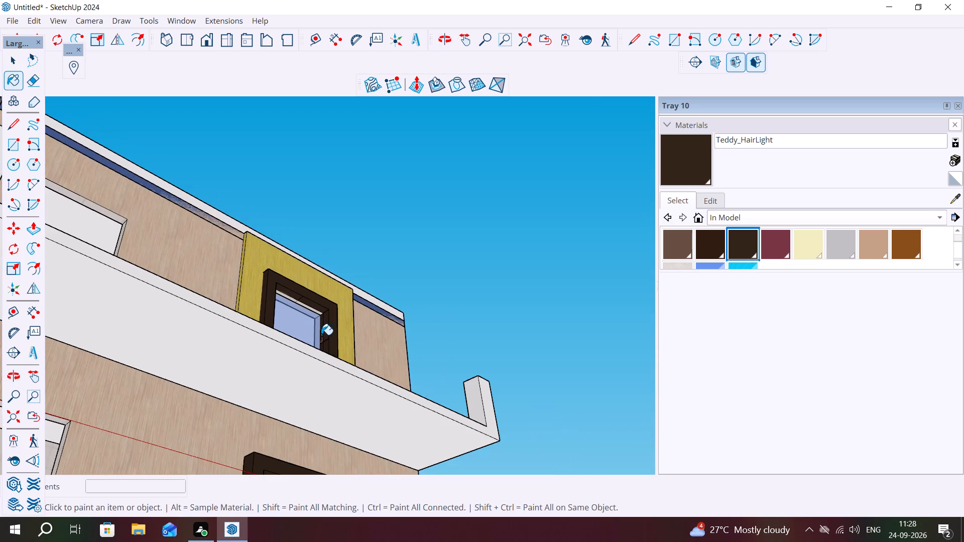
middle_click_drag(321, 335, 323, 421)
scroll(301, 382, "up", 17)
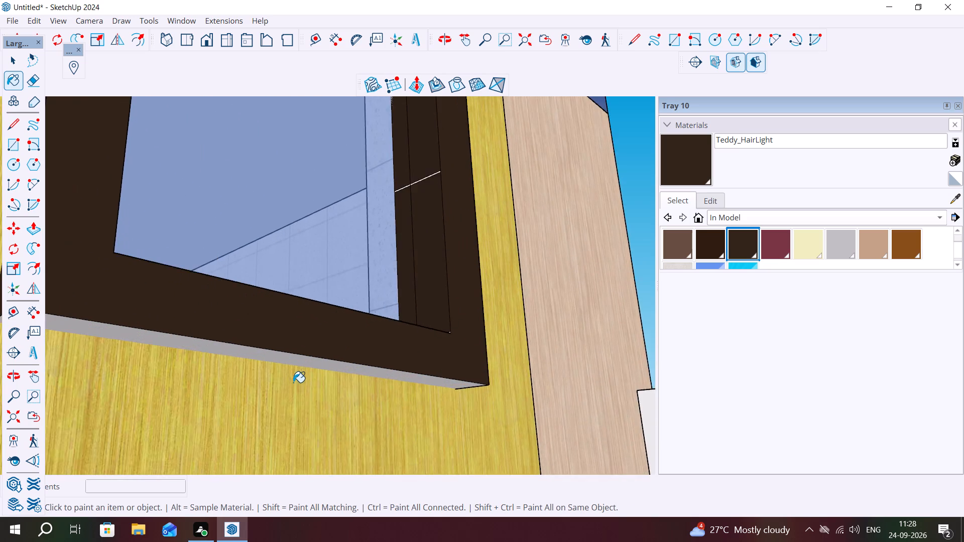
scroll(293, 382, "up", 4)
left_click(305, 354)
scroll(321, 365, "down", 7)
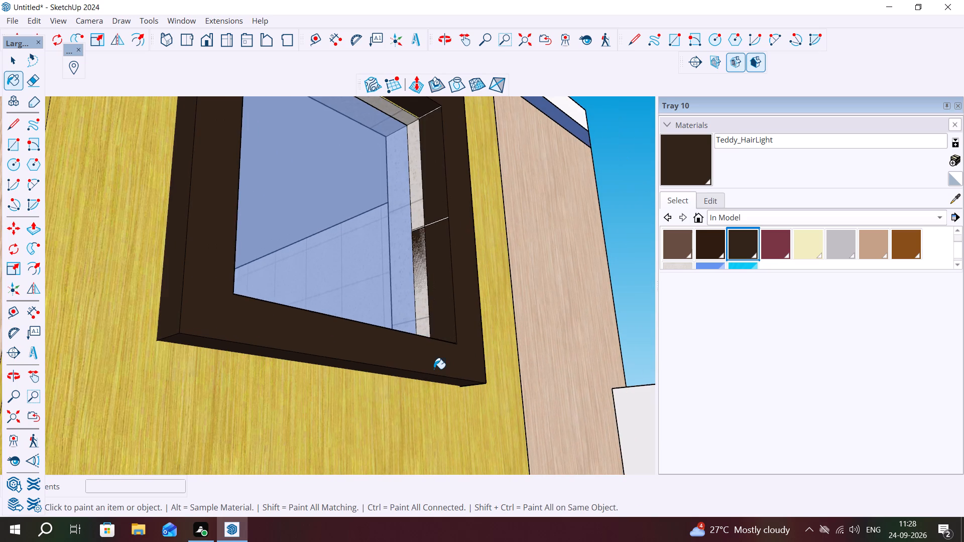
key("Escape")
middle_click_drag(418, 291, 266, 422)
key("space")
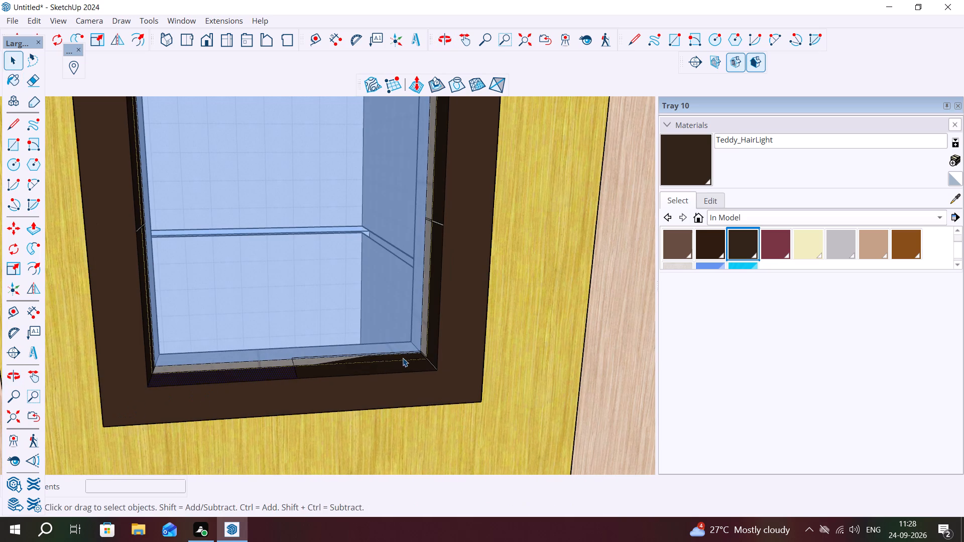
Draw a rectangle of about 4' 1 9/16" by 6' 11 3/4" filling the upper-floor door opening.
scroll(403, 358, "down", 8)
scroll(530, 312, "up", 1)
scroll(531, 311, "down", 9)
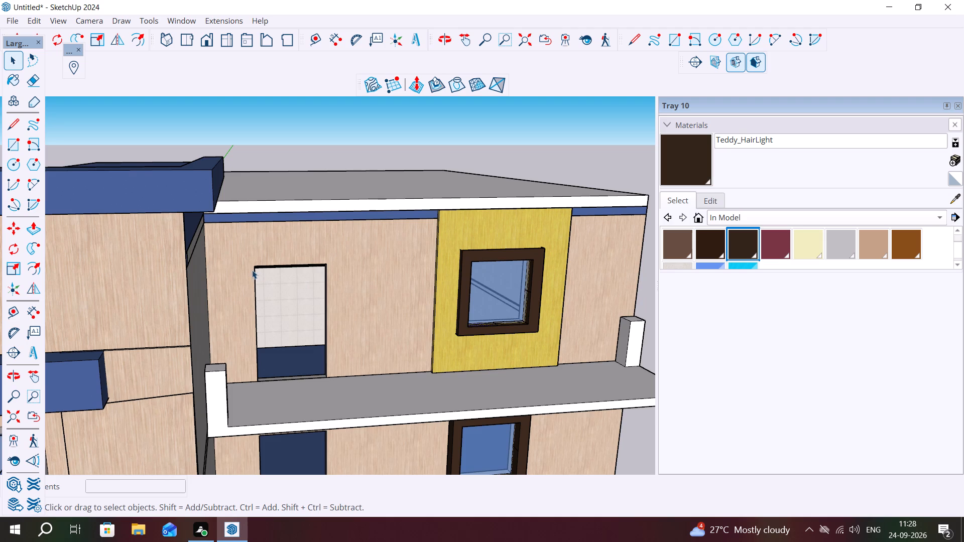
scroll(257, 267, "up", 5)
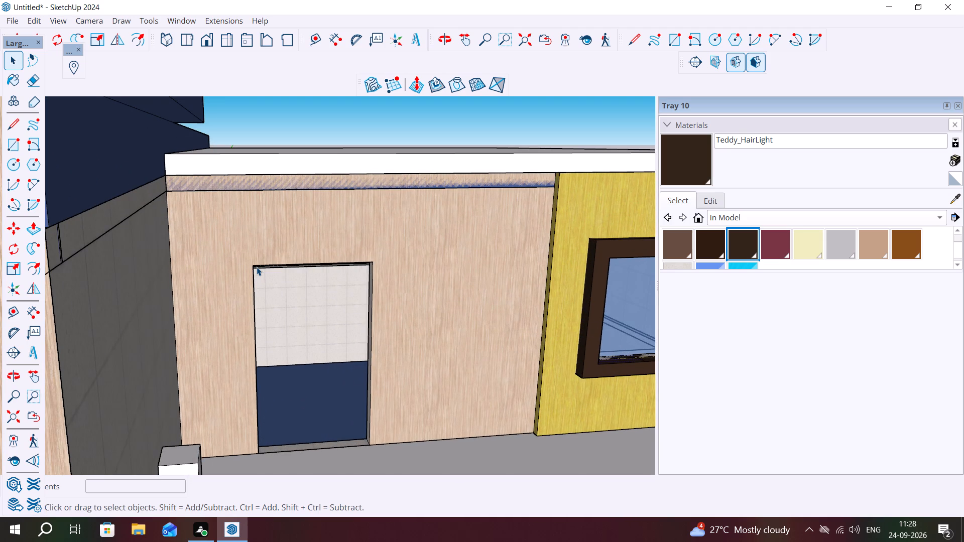
key("r")
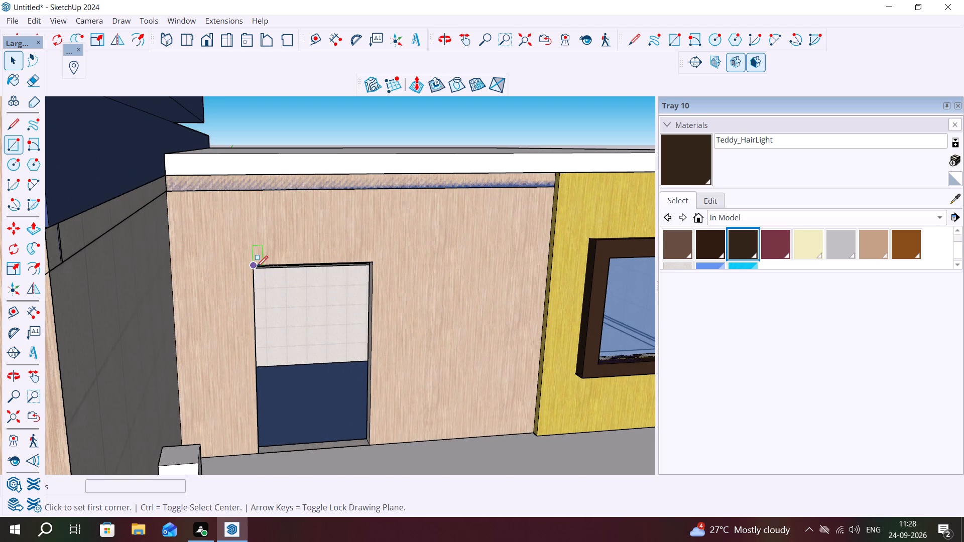
left_click(255, 266)
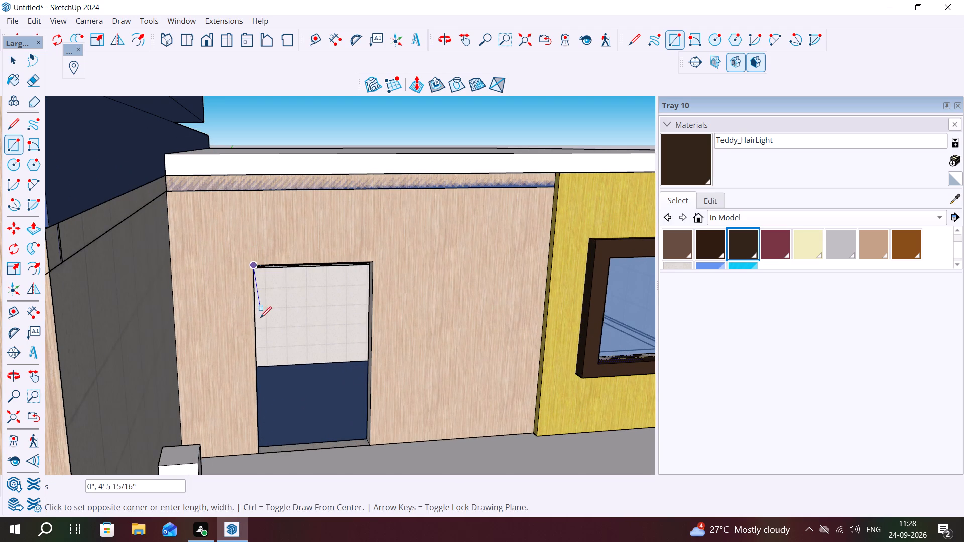
left_click(368, 446)
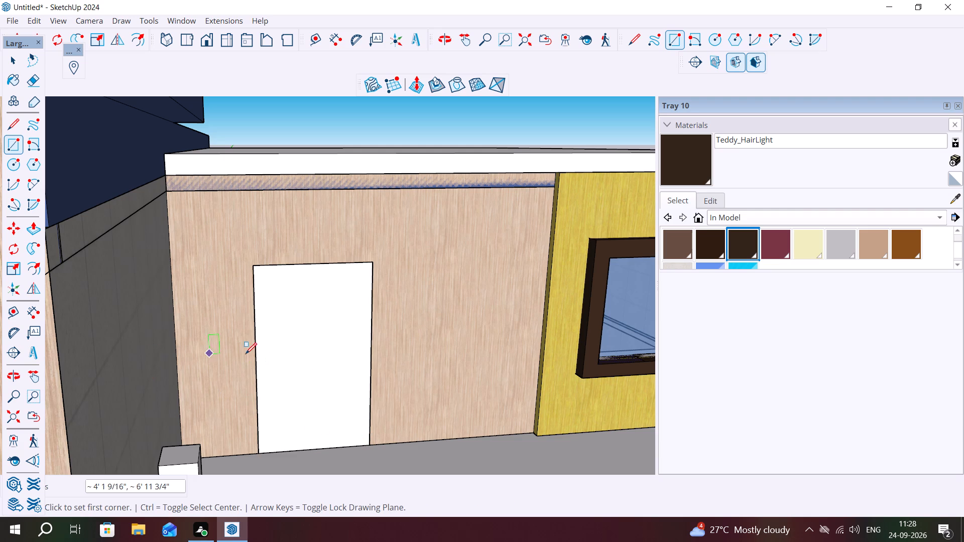
Draw an inner rectangle of about 3' 5 3/4" by 6' 8 1/4" on the door face, starting from its bottom edge.
left_click(268, 454)
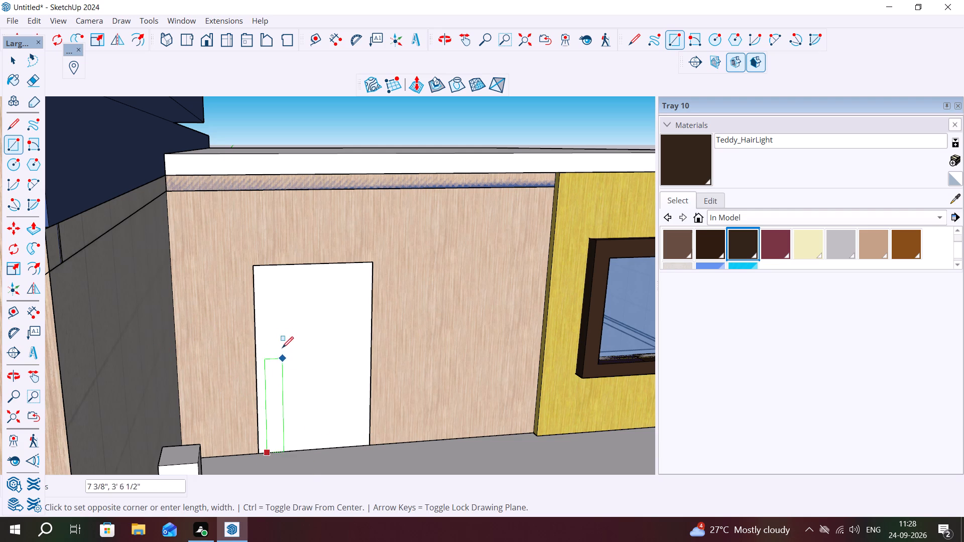
left_click(364, 271)
key("Escape")
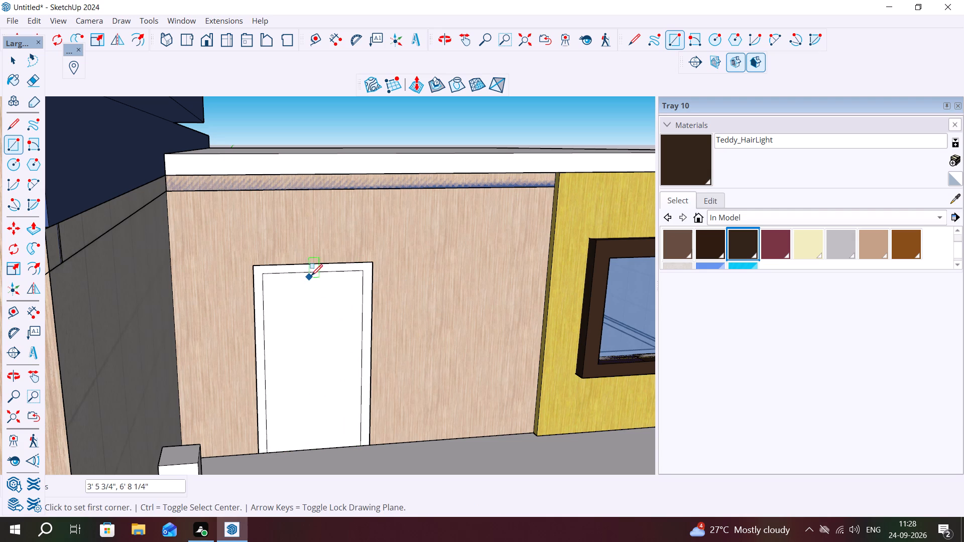
Draw a vertical line about 6' 8 1/4" long from the inner rectangle's top midpoint to its bottom edge, splitting the door into two leaves.
key("space")
key("l")
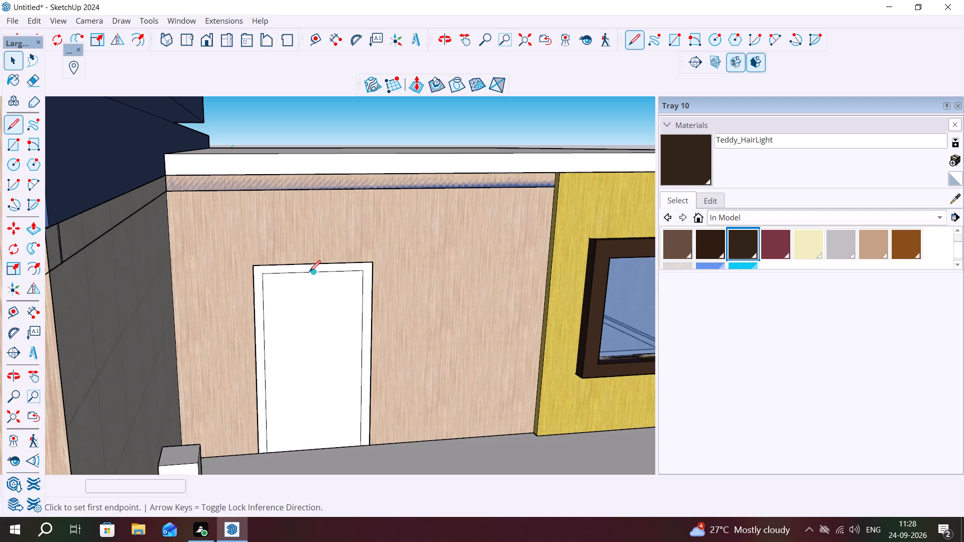
left_click(312, 275)
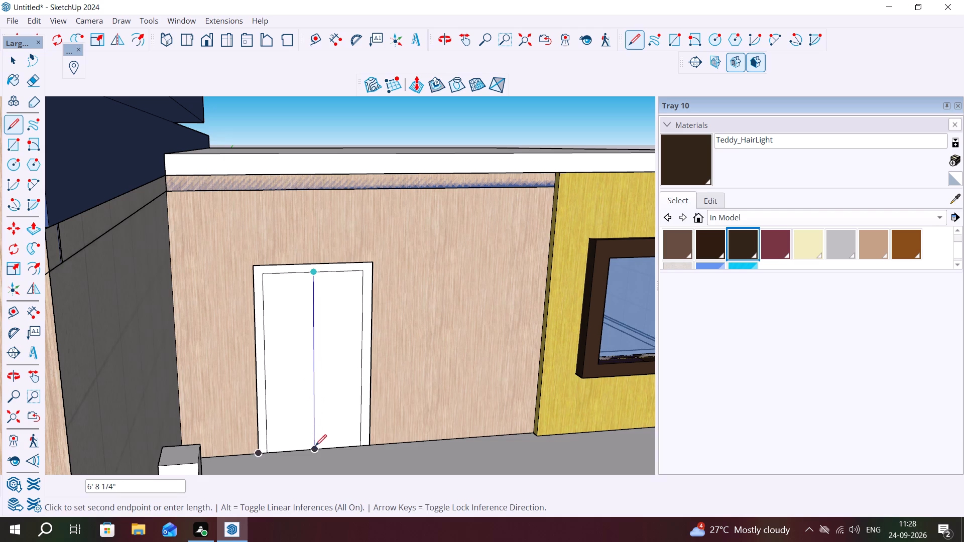
left_click(314, 449)
key("Escape")
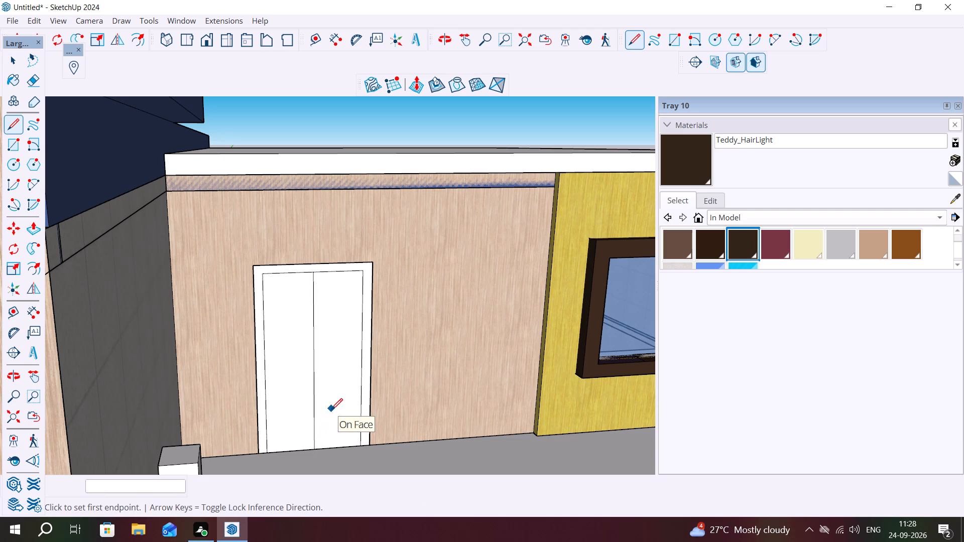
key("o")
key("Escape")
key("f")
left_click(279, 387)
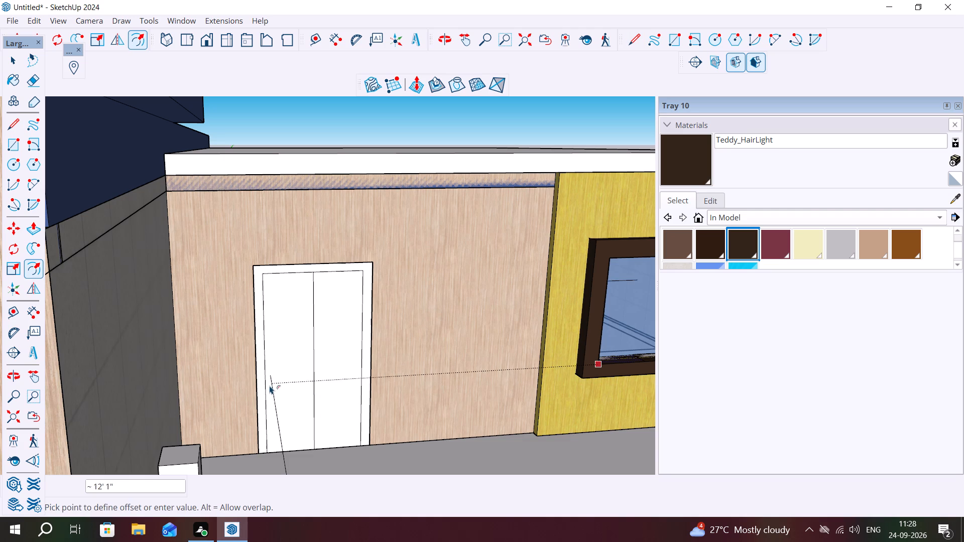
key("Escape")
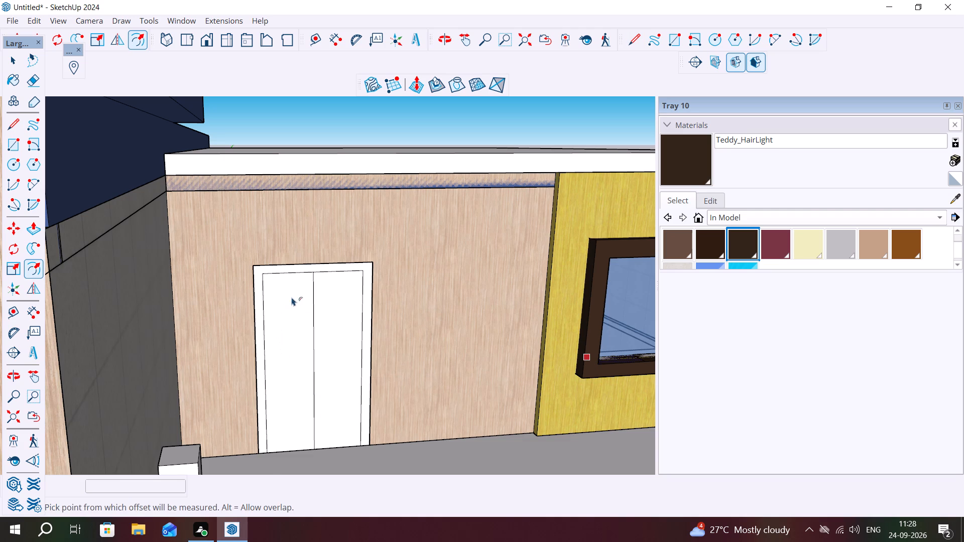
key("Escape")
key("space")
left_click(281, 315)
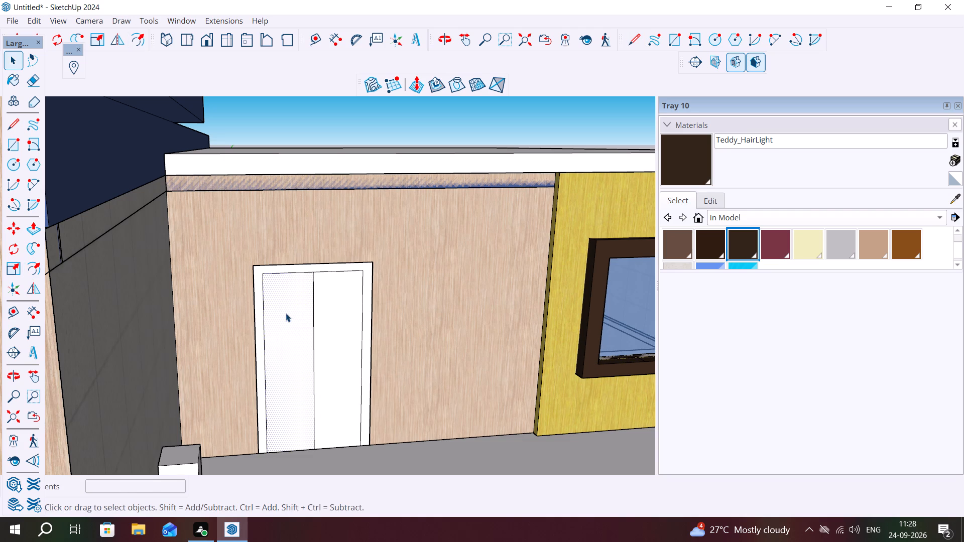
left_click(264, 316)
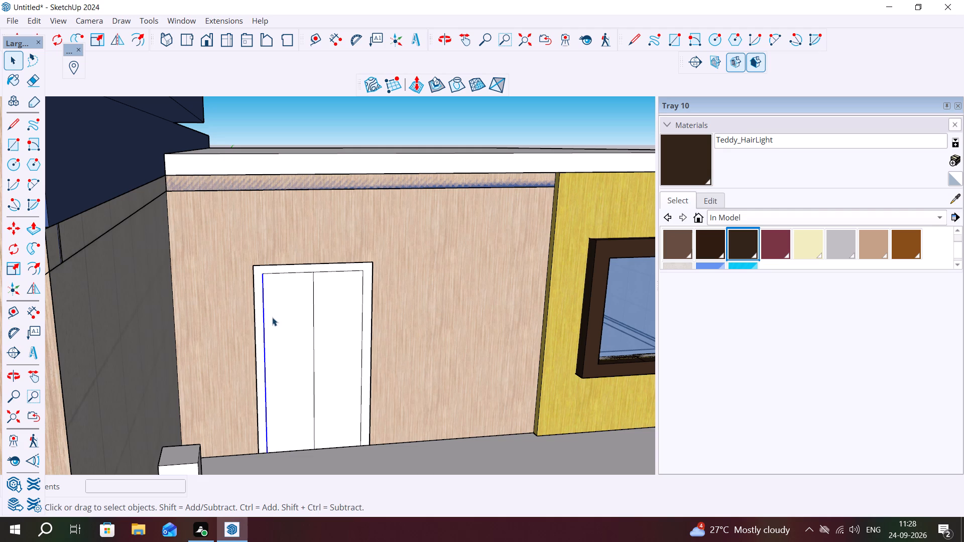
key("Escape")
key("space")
Offset the outline of the door leaf farther from the window inward by about 3 1/4".
left_click(281, 325)
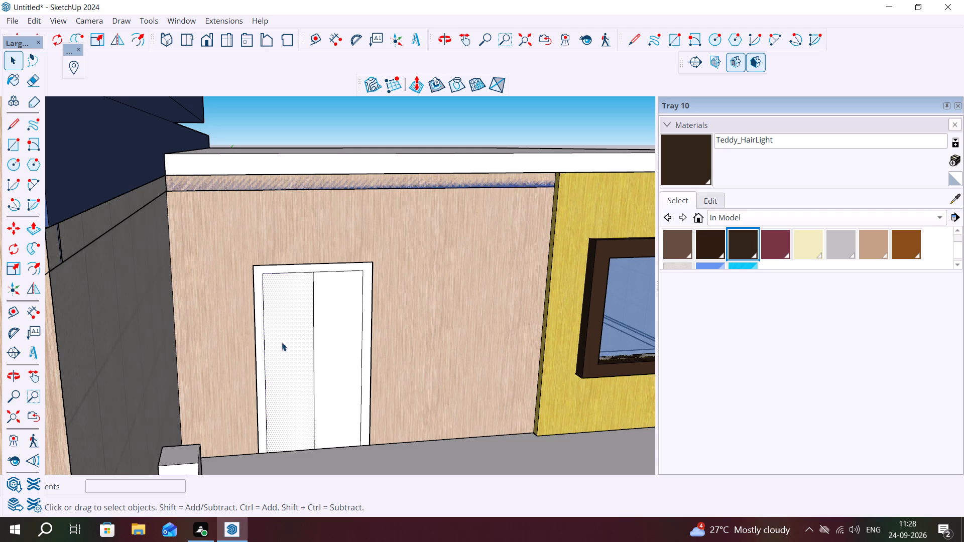
key("f")
left_click(271, 337)
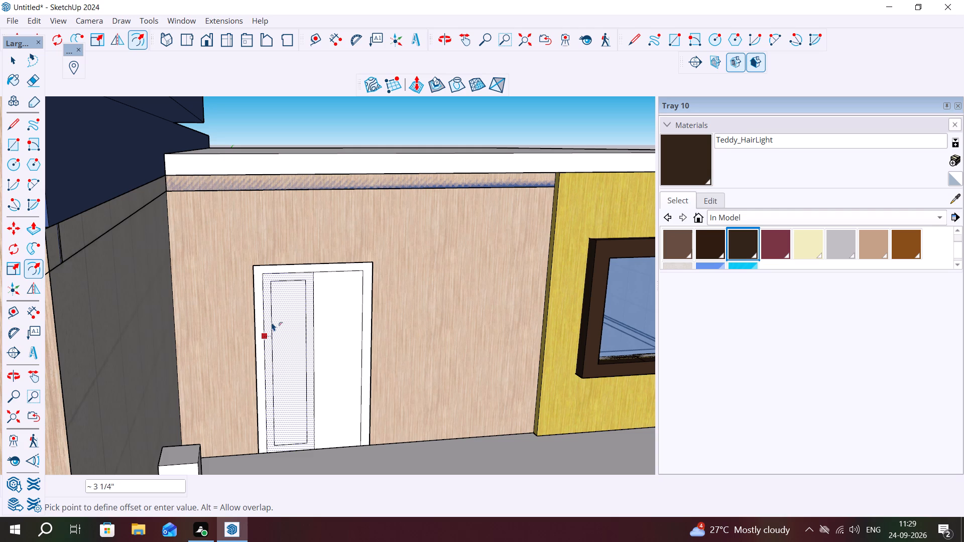
left_click(272, 322)
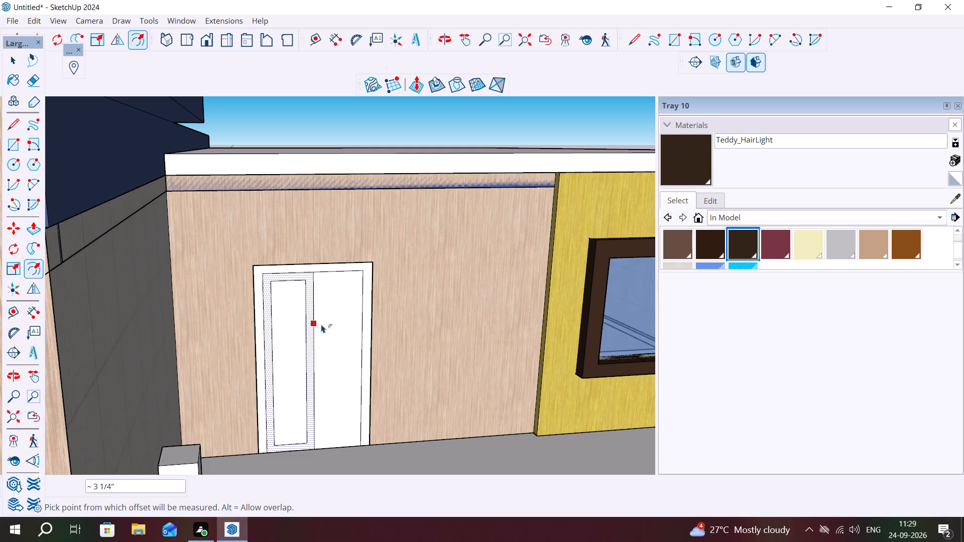
Offset the outline of the door leaf nearer the window inward by about 3 1/2".
left_click(321, 324)
key("Escape")
left_click(338, 326)
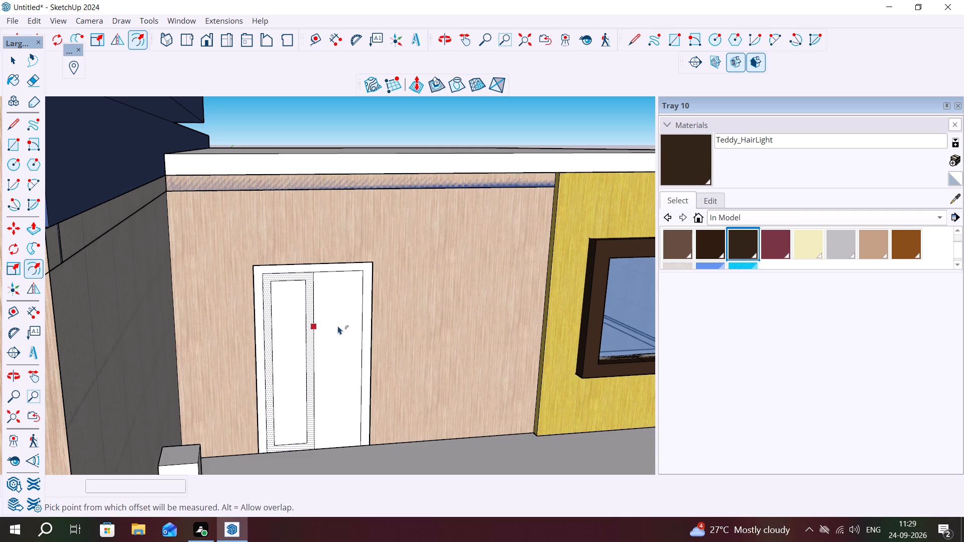
key("Escape")
key("Escape")
left_click(337, 328)
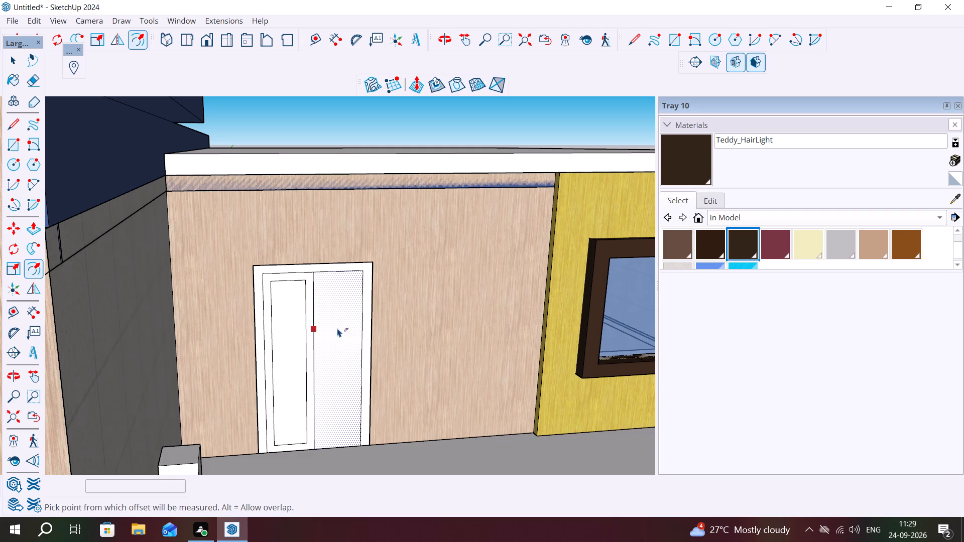
left_click(322, 306)
key("Escape")
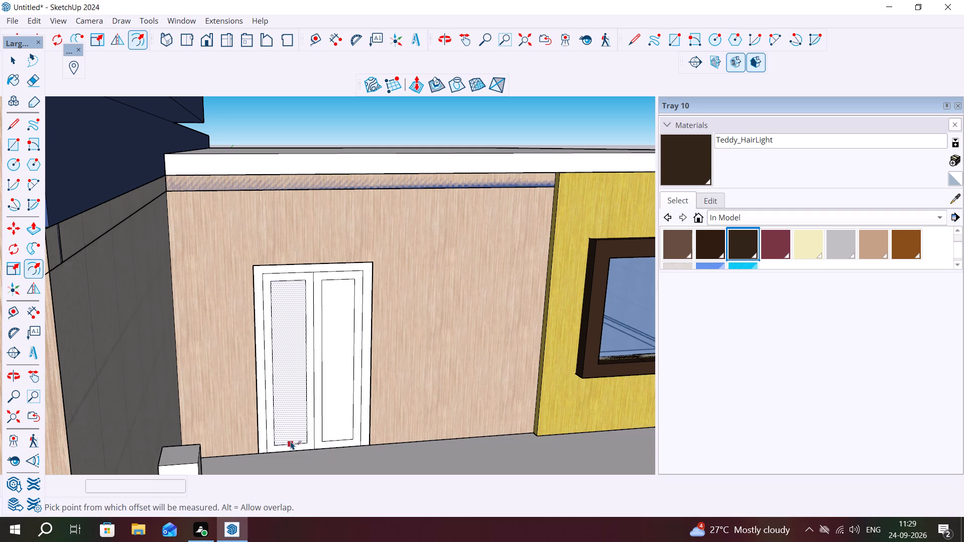
Delete the bottom edge of the inset panel outline on both door leaves.
key("space")
key("Escape")
key("space")
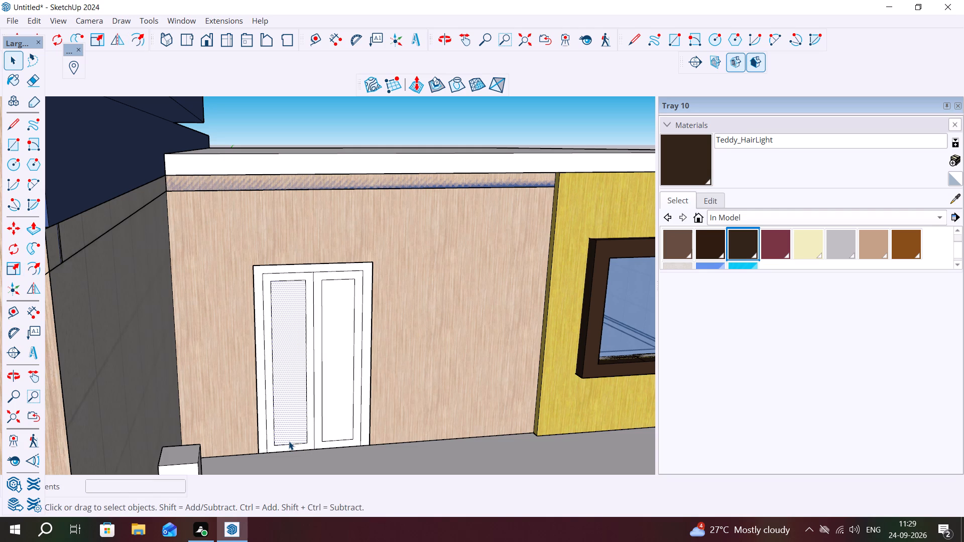
left_click(289, 443)
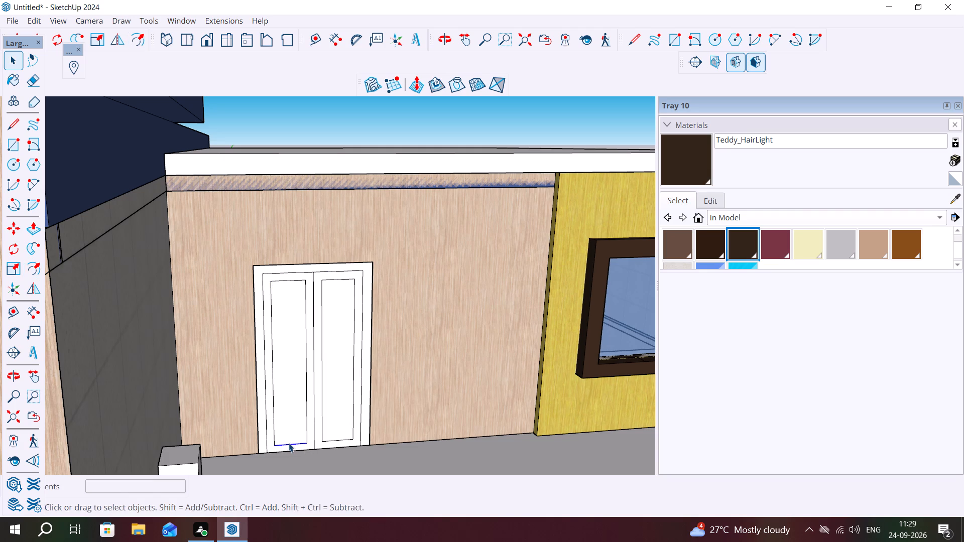
key("Delete")
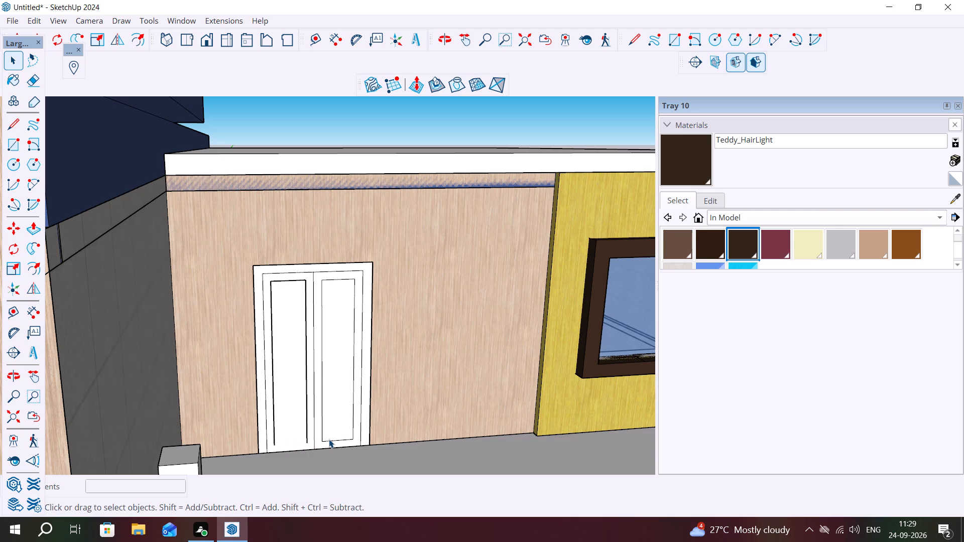
left_click(333, 438)
left_click(334, 439)
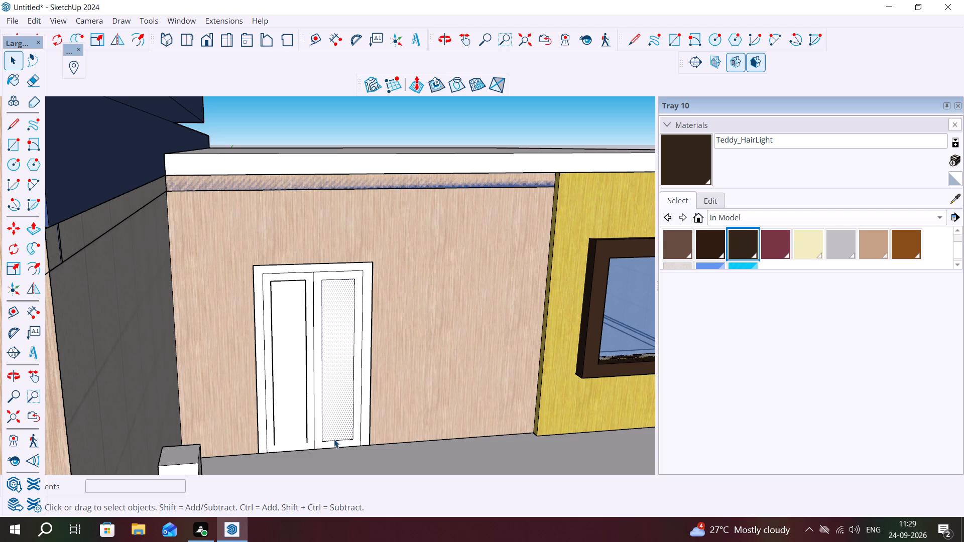
left_click(334, 439)
left_click(334, 439)
left_click(339, 458)
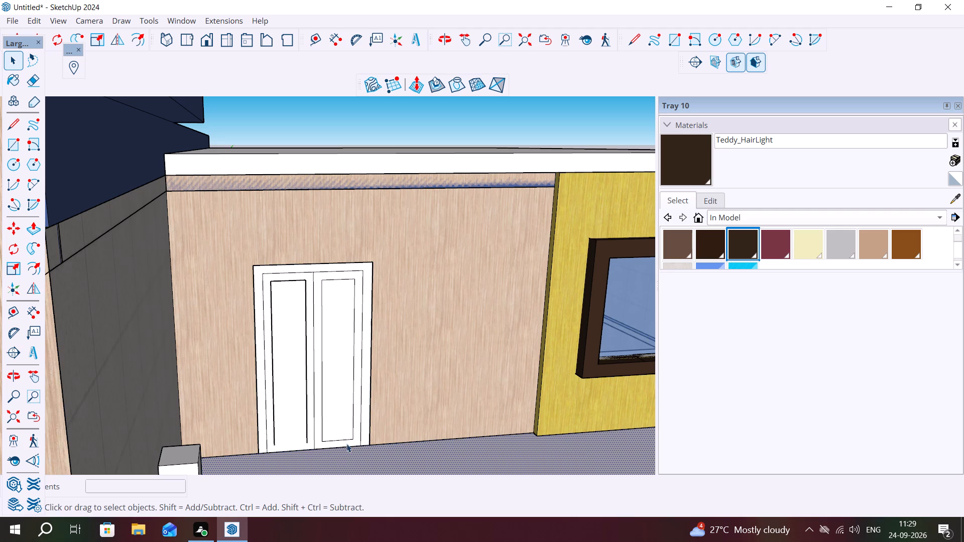
left_click(340, 438)
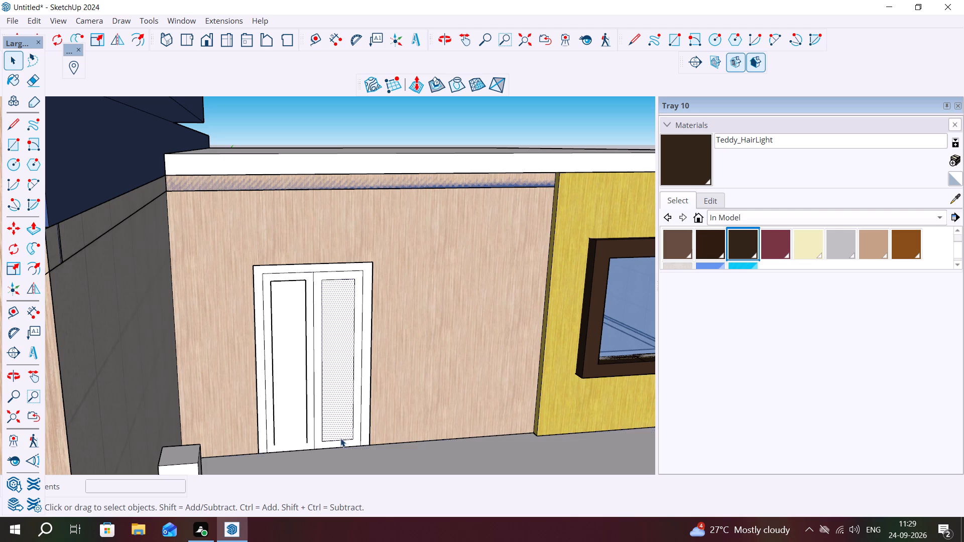
left_click(341, 438)
left_click(341, 439)
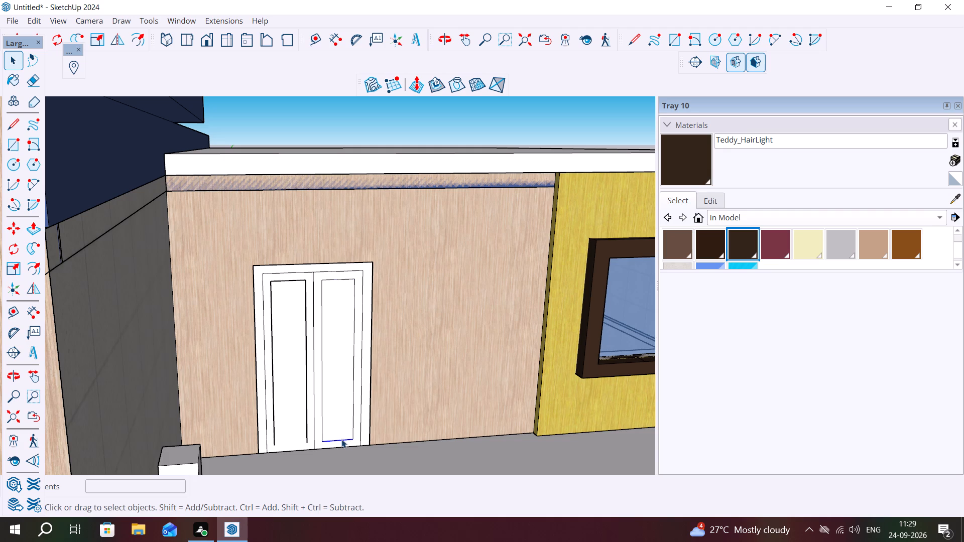
key("Delete")
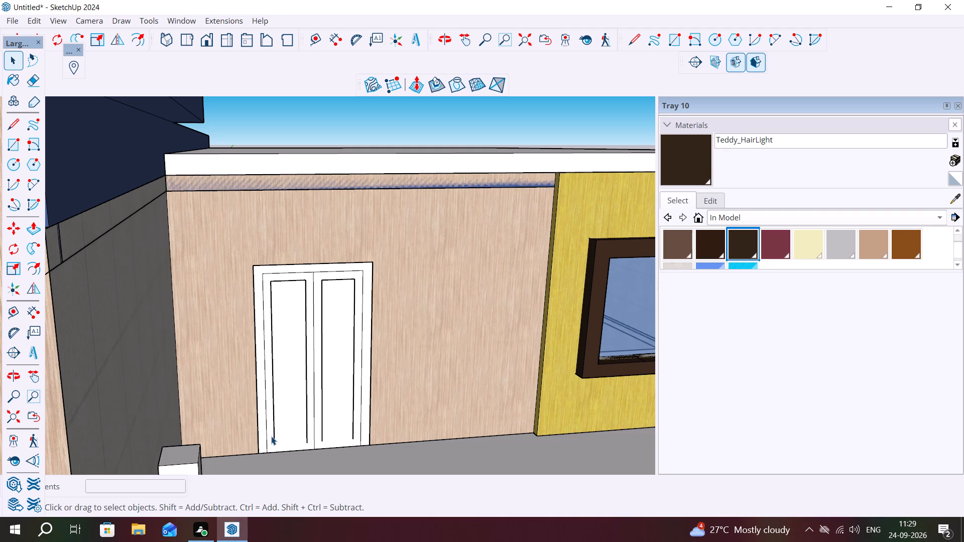
Extend both sides of the inset panel on the leaf farther from the window about 3 1/4" down to the door's bottom edge.
key("l")
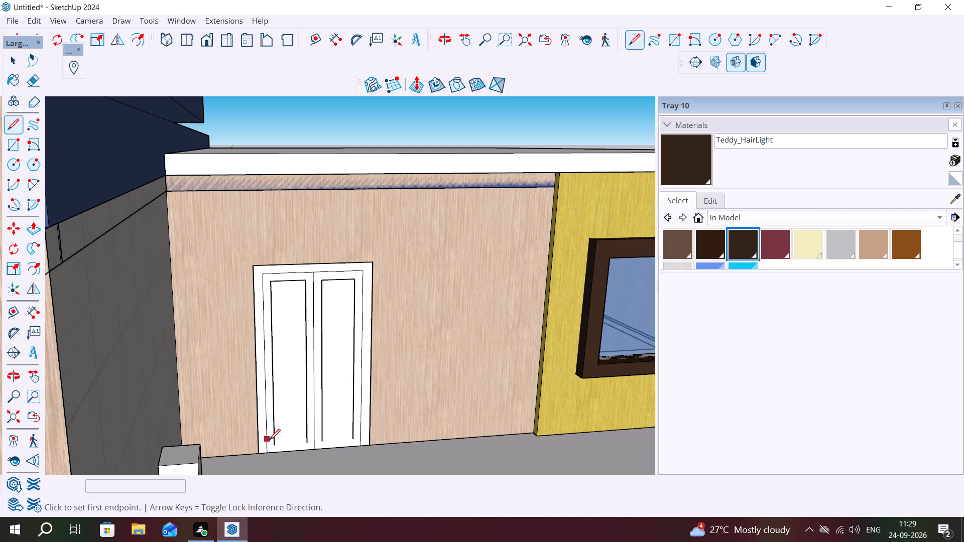
left_click(277, 446)
left_click(277, 455)
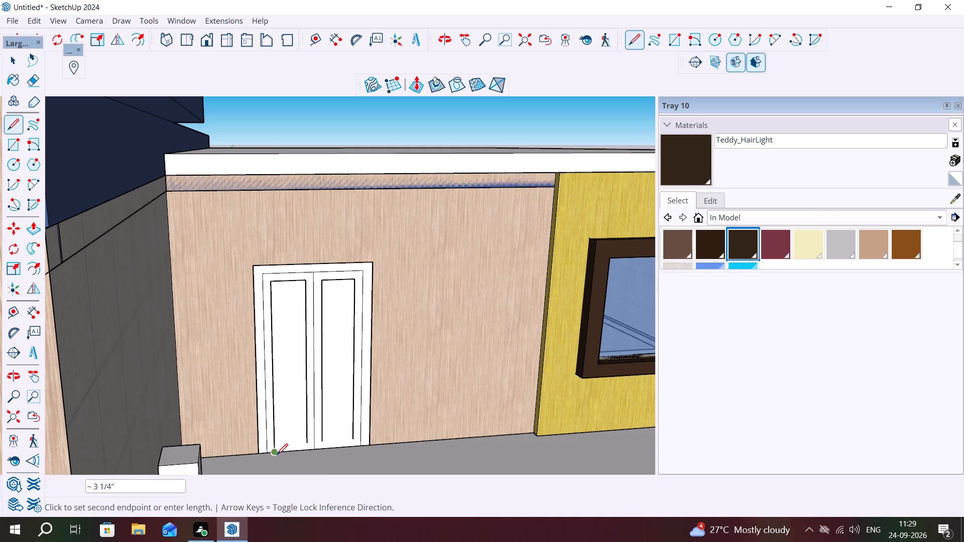
left_click(308, 451)
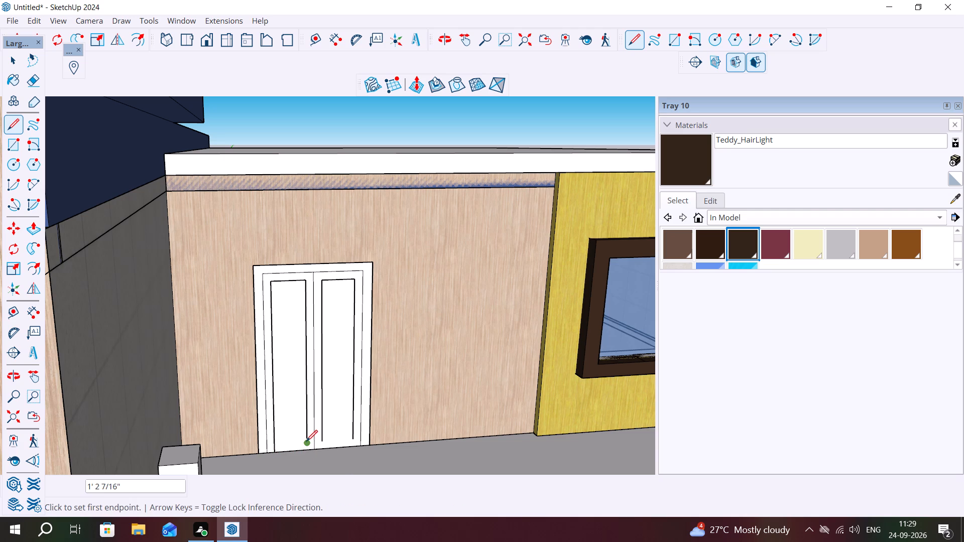
left_click(306, 441)
scroll(307, 450, "up", 11)
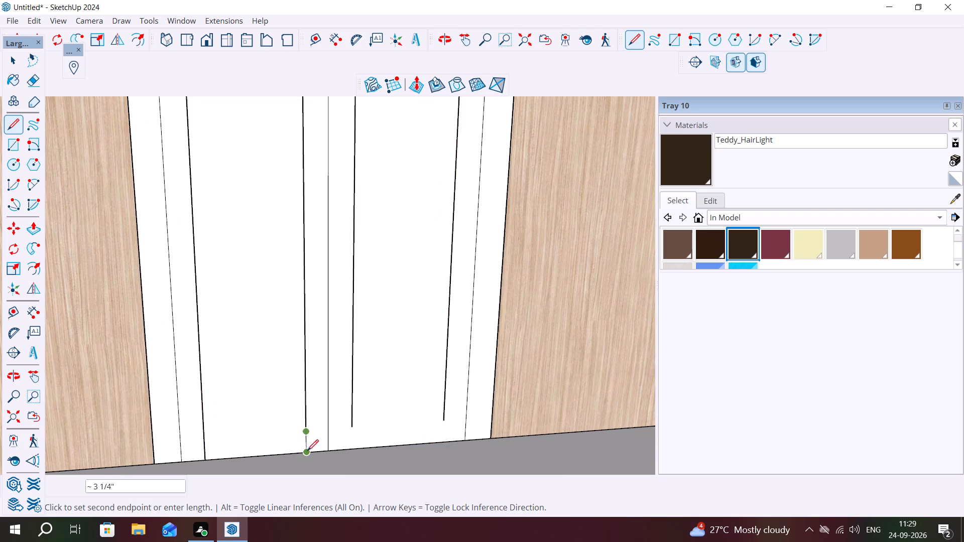
scroll(307, 451, "up", 5)
key("Escape")
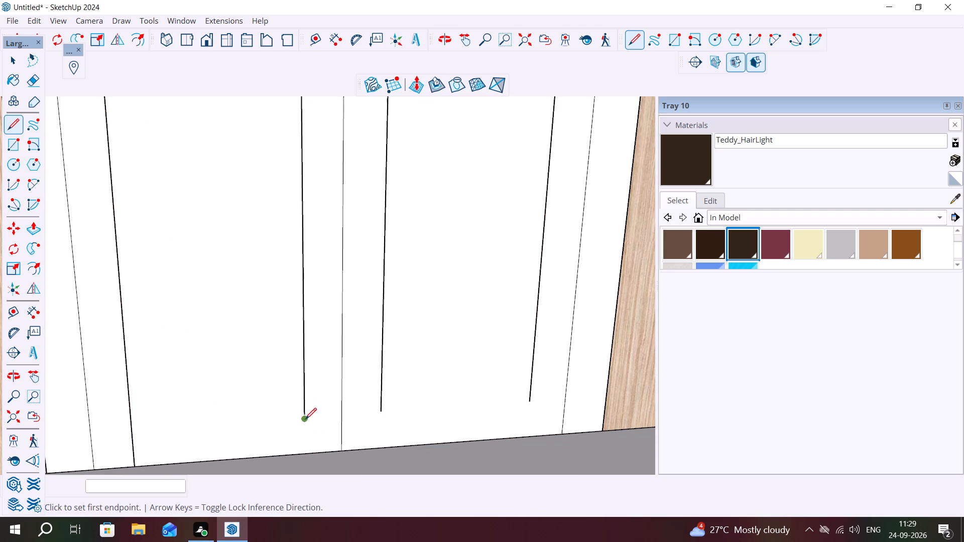
left_click(305, 419)
left_click(306, 454)
key("Escape")
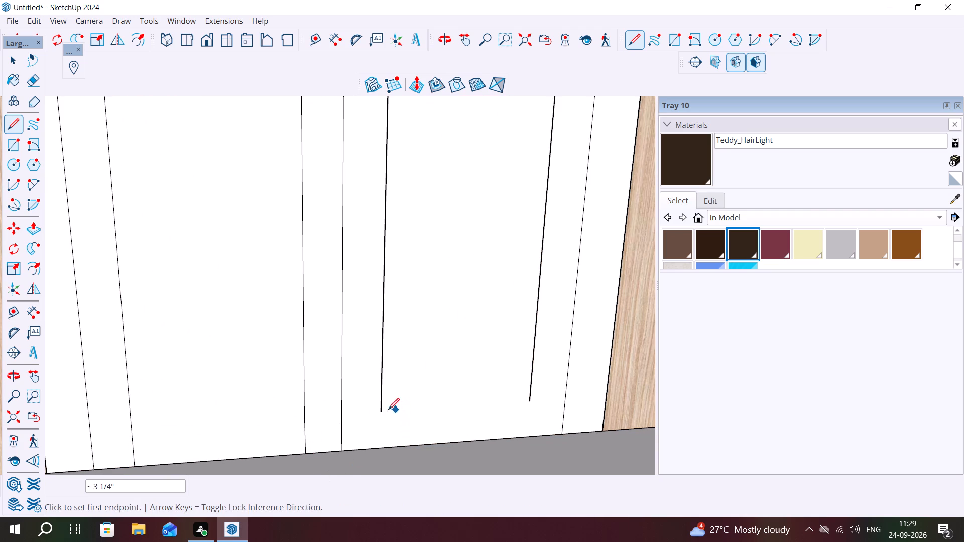
Extend both sides of the inset panel on the leaf nearer the window about 3 1/2" down to the door's bottom edge.
left_click(381, 412)
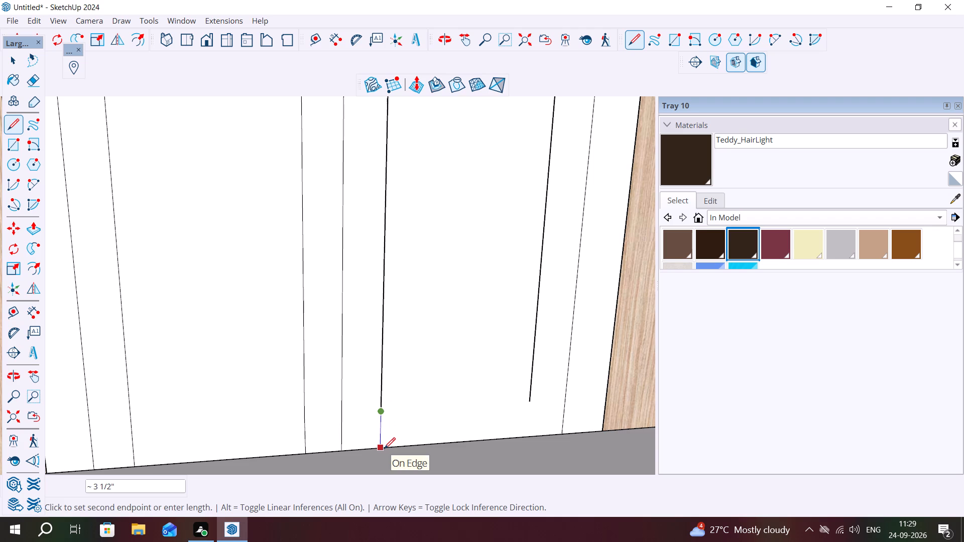
left_click(384, 449)
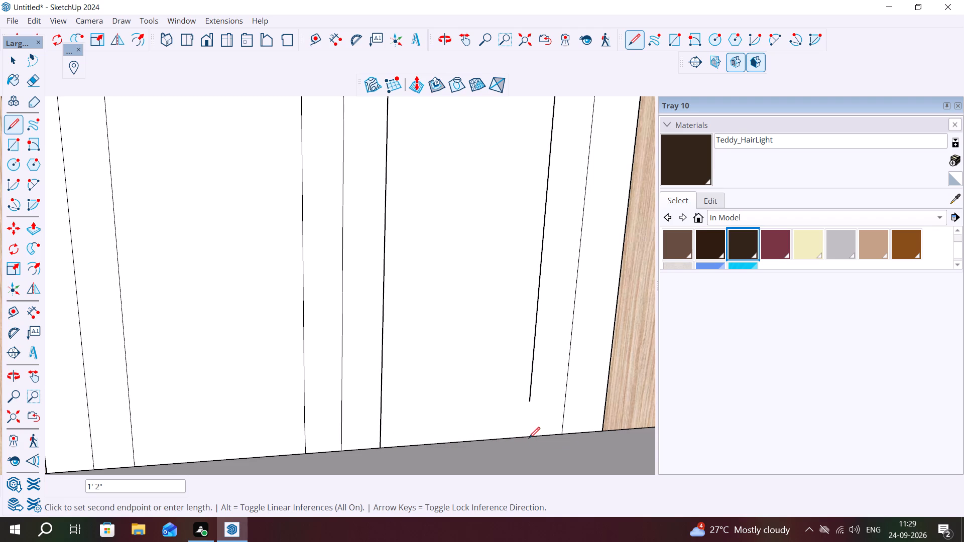
left_click(529, 438)
left_click(530, 401)
left_click(529, 440)
key("Escape")
key("space")
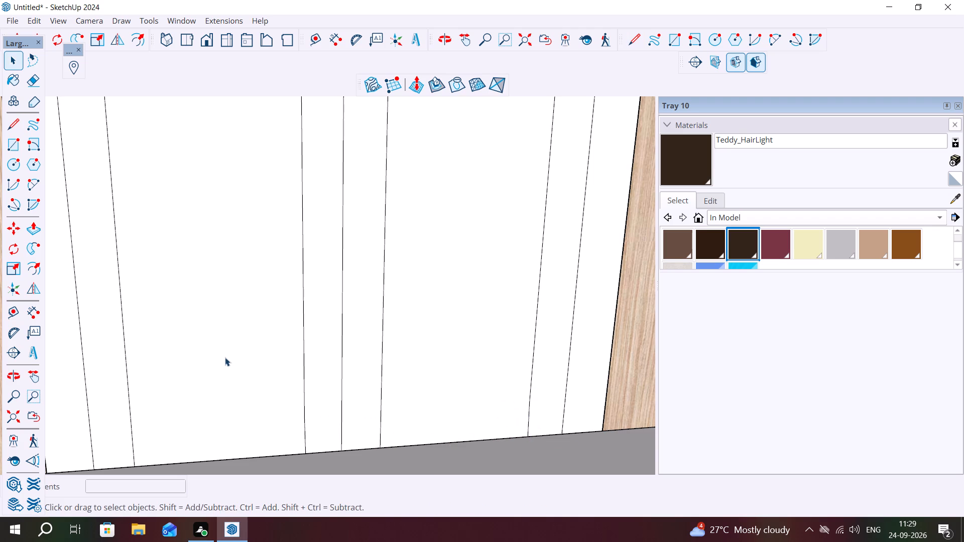
Paint the inset panels of both door leaves with Translucent Glass Blue from the Glass and Mirrors materials.
left_click(225, 357)
scroll(225, 357, "down", 7)
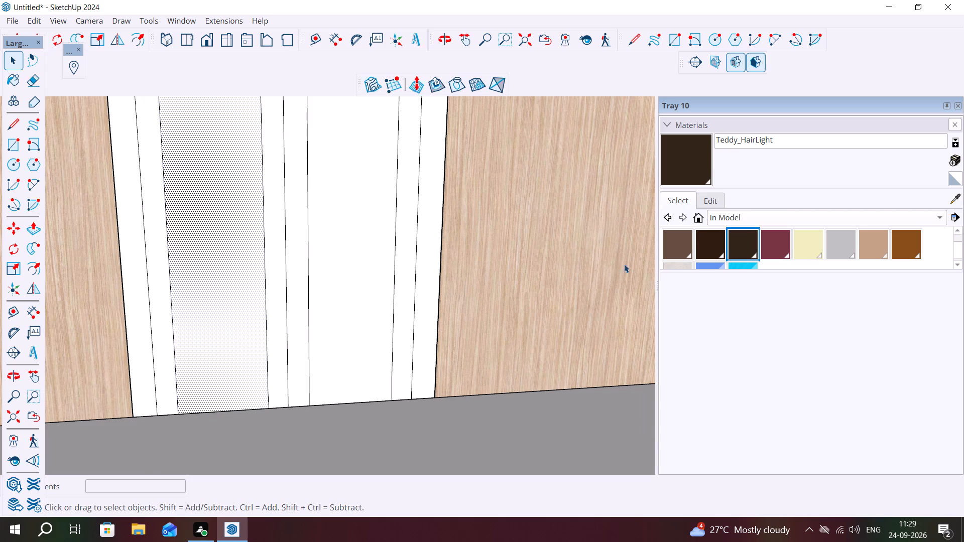
left_click(759, 217)
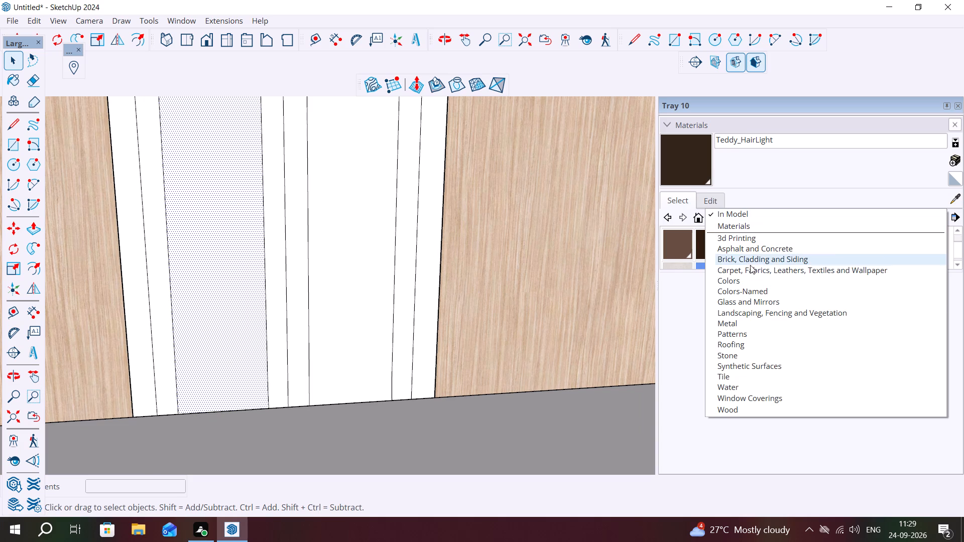
left_click(729, 300)
left_click(772, 244)
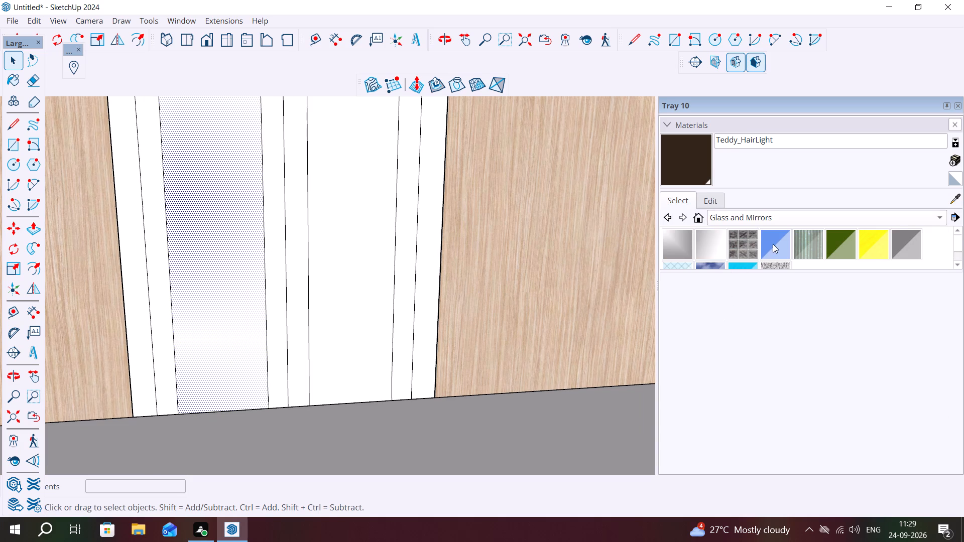
scroll(509, 378, "down", 4)
left_click(327, 335)
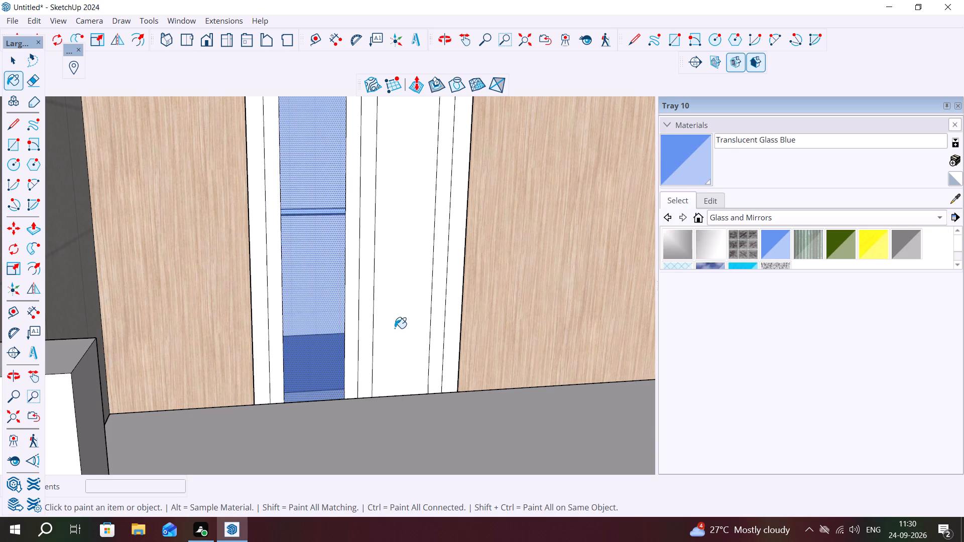
key("Escape")
key("space")
left_click(397, 320)
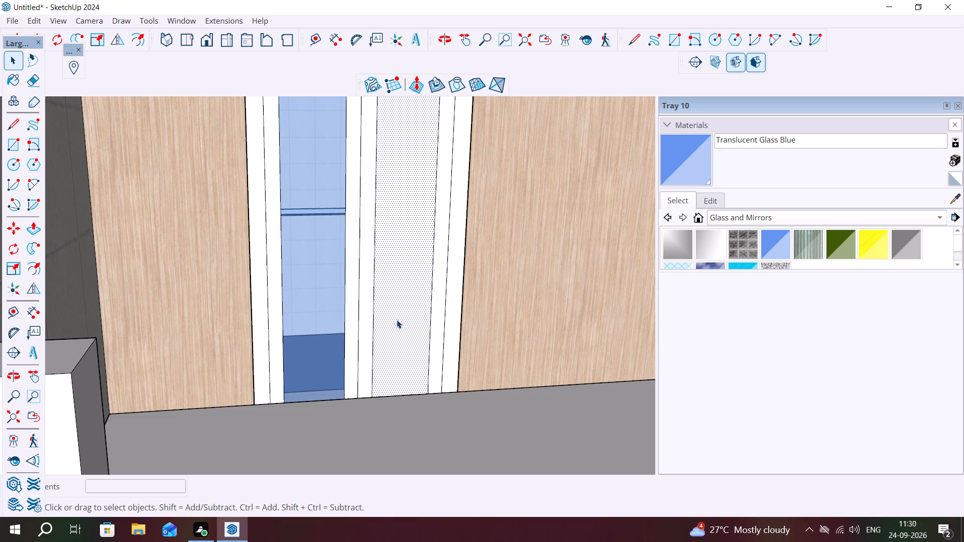
left_click(779, 241)
left_click(425, 294)
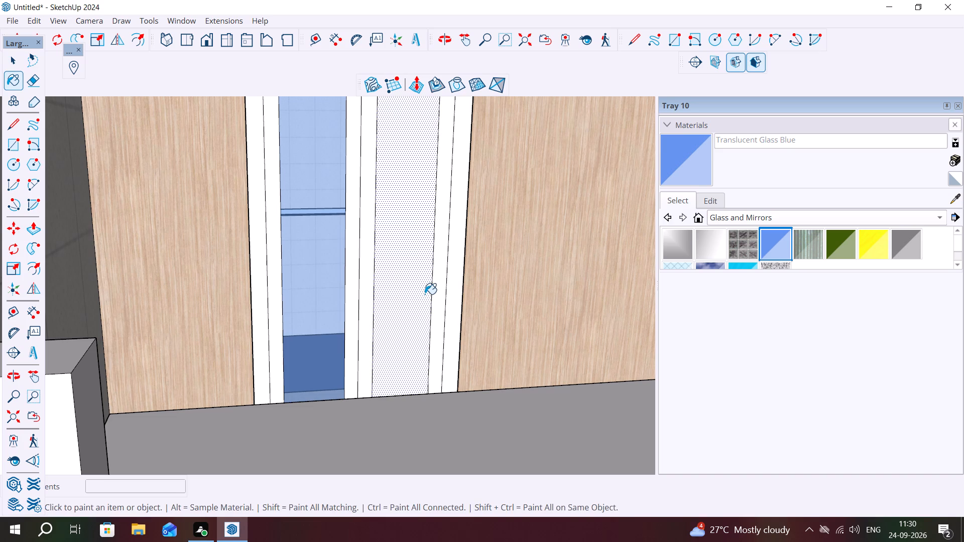
Examine the glazed two-leaf door from below, from above and from farther away.
scroll(419, 325, "down", 6)
middle_click_drag(453, 423, 402, 332)
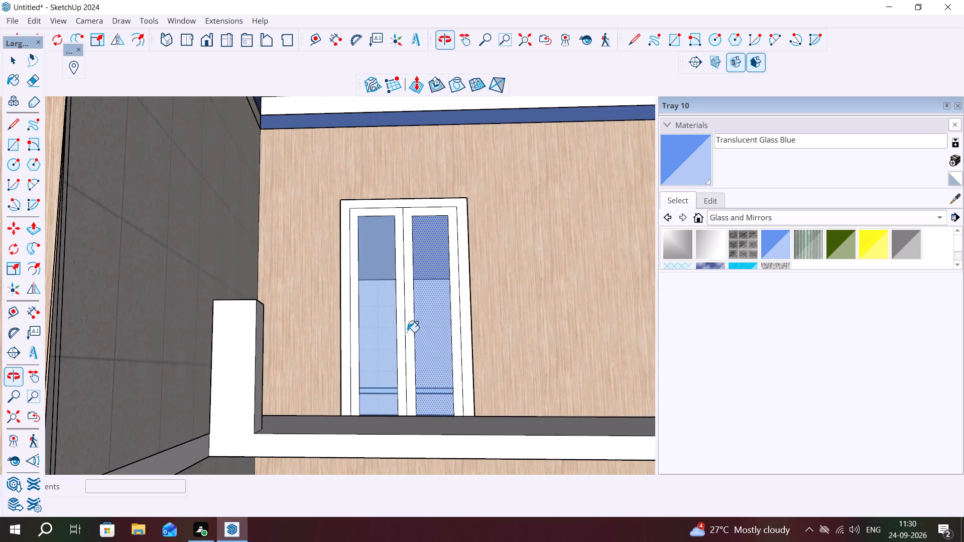
middle_click_drag(421, 381, 371, 359)
scroll(372, 373, "up", 5)
middle_click_drag(356, 366, 360, 366)
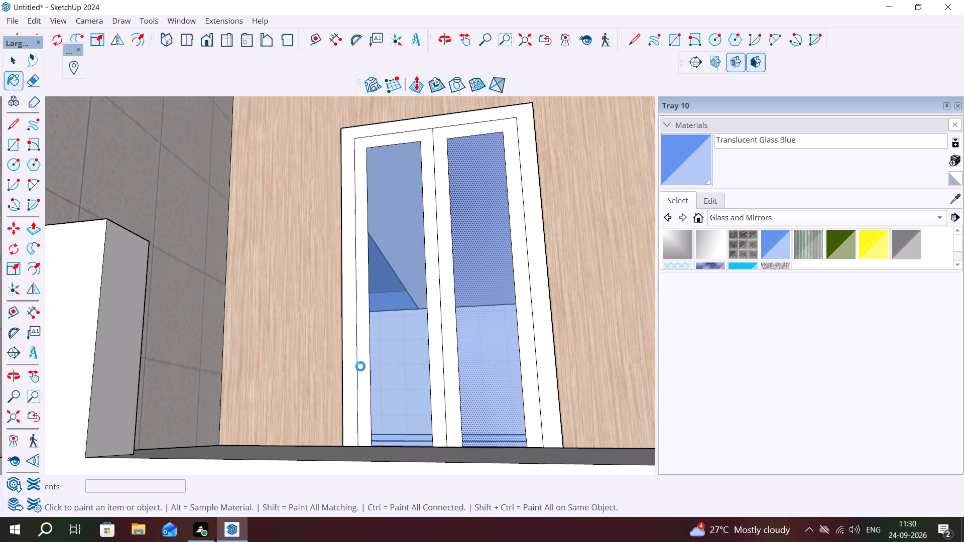
middle_click_drag(360, 366, 398, 380)
key("Escape")
key("Escape")
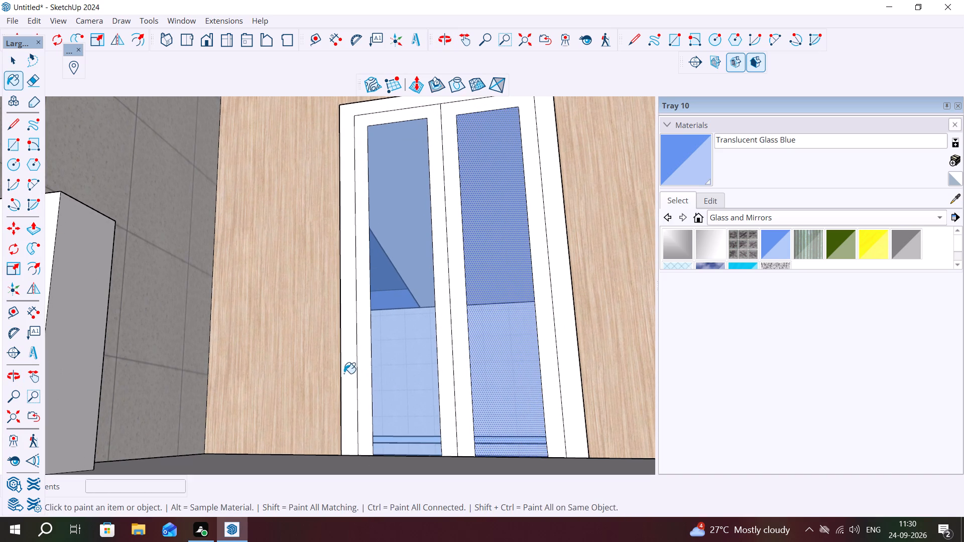
middle_click_drag(361, 378, 368, 384)
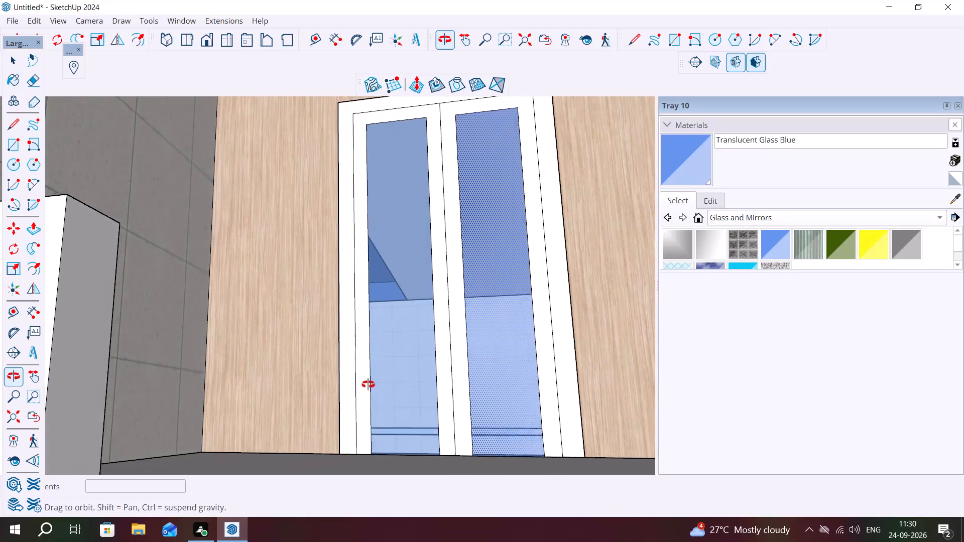
middle_click_drag(368, 384, 411, 499)
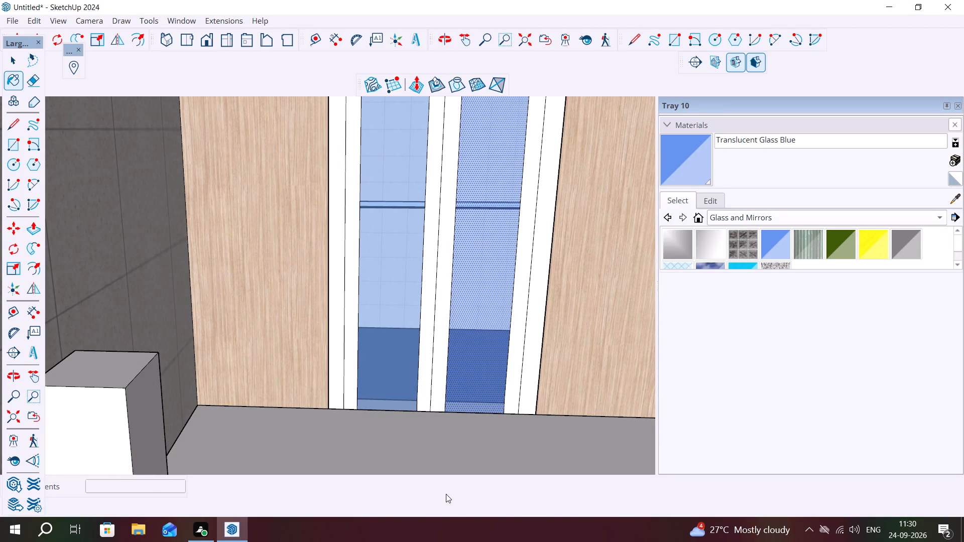
scroll(441, 380, "down", 6)
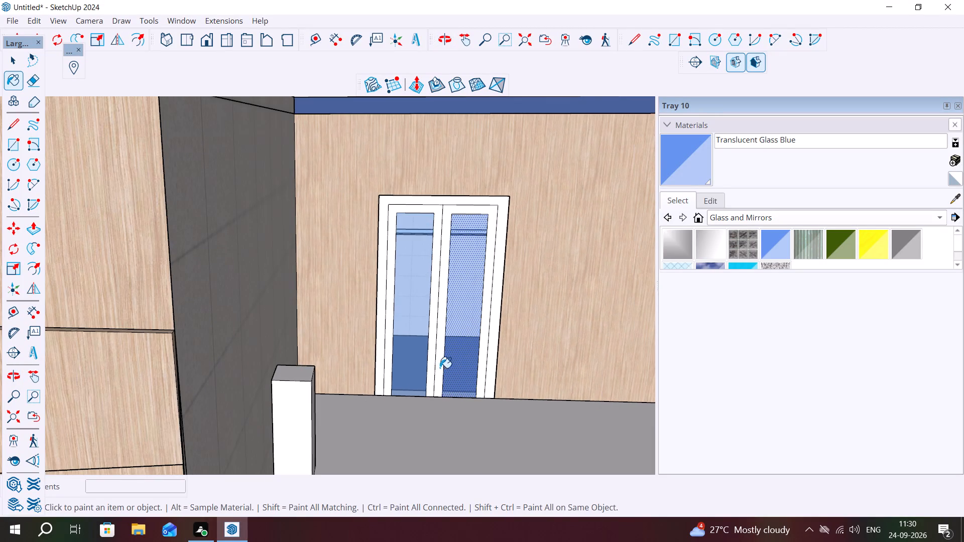
Delete the line between the door leaves and the three inner frame lines, merging frame and leaf borders into one face.
scroll(442, 219, "up", 3)
key("Escape")
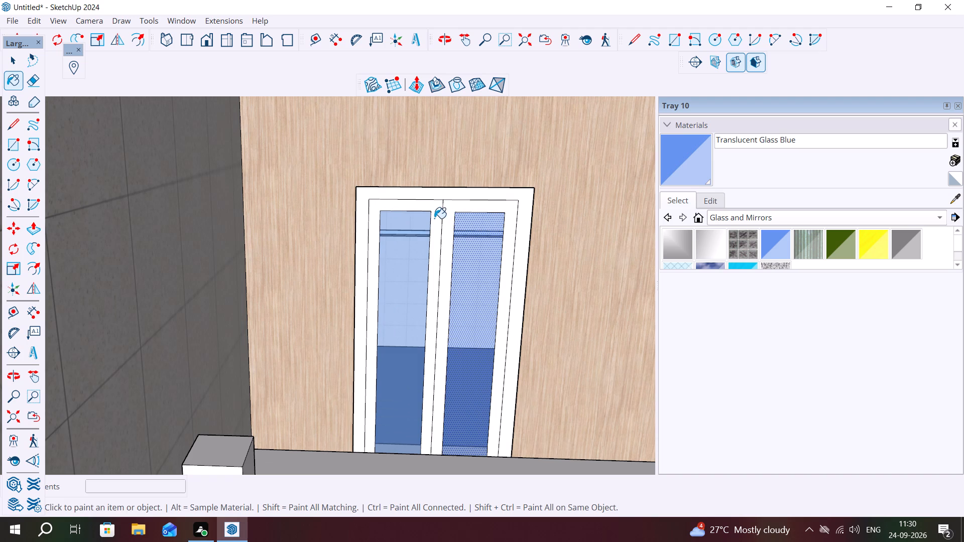
key("space")
left_click(440, 223)
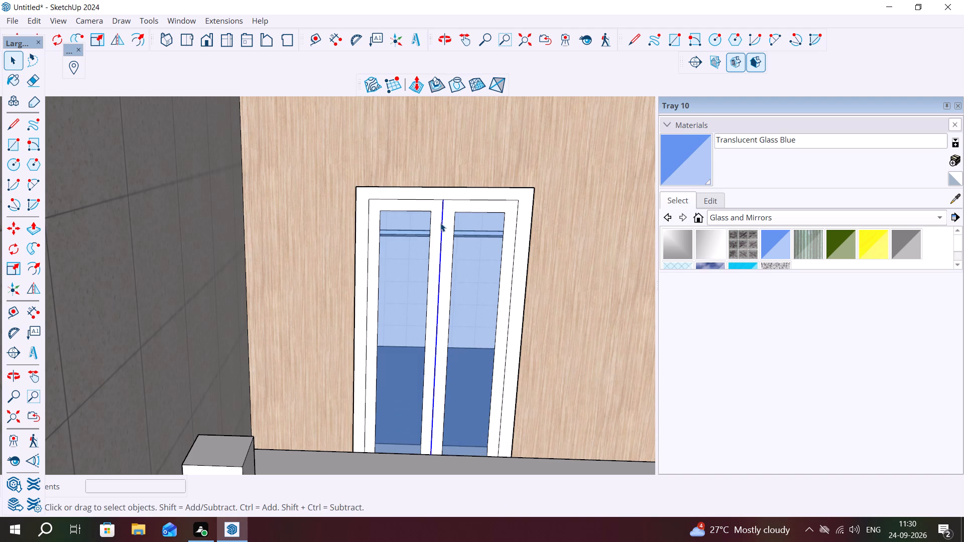
key("Delete")
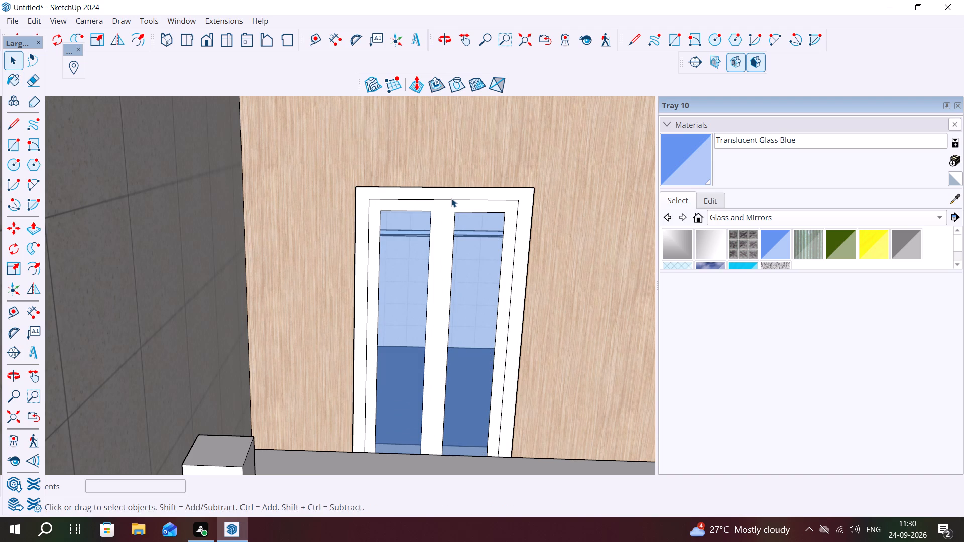
left_click(451, 198)
double_click(451, 198)
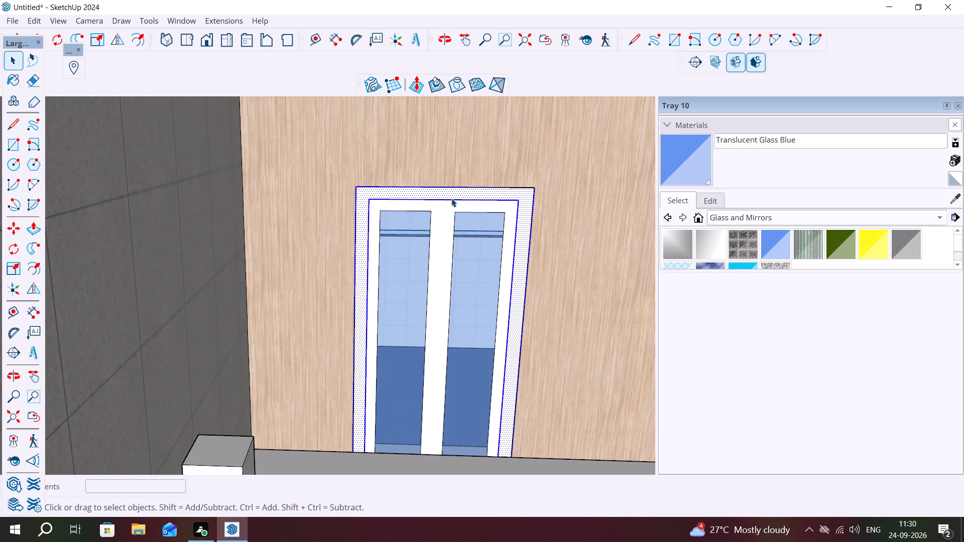
left_click(451, 198)
left_click(450, 199)
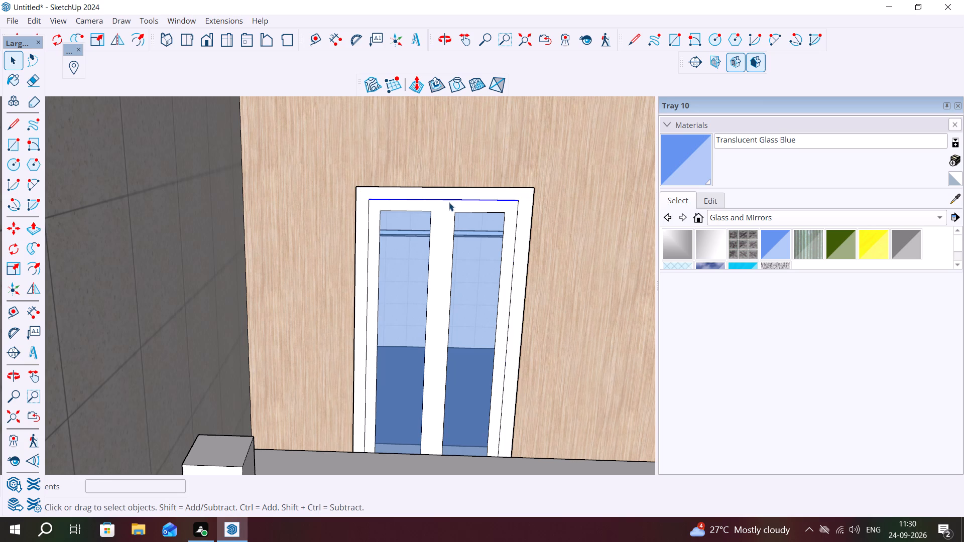
key("Delete")
left_click(514, 245)
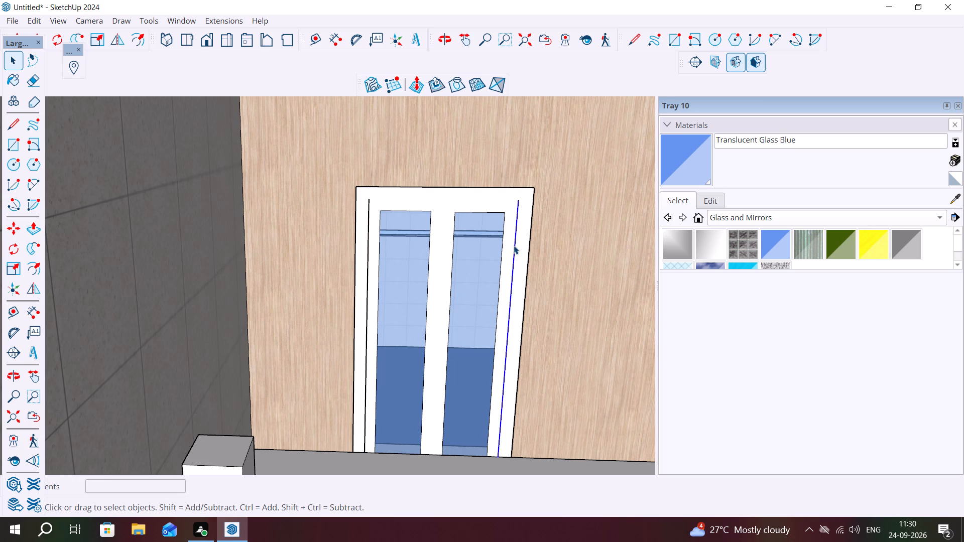
key("Delete")
left_click(367, 272)
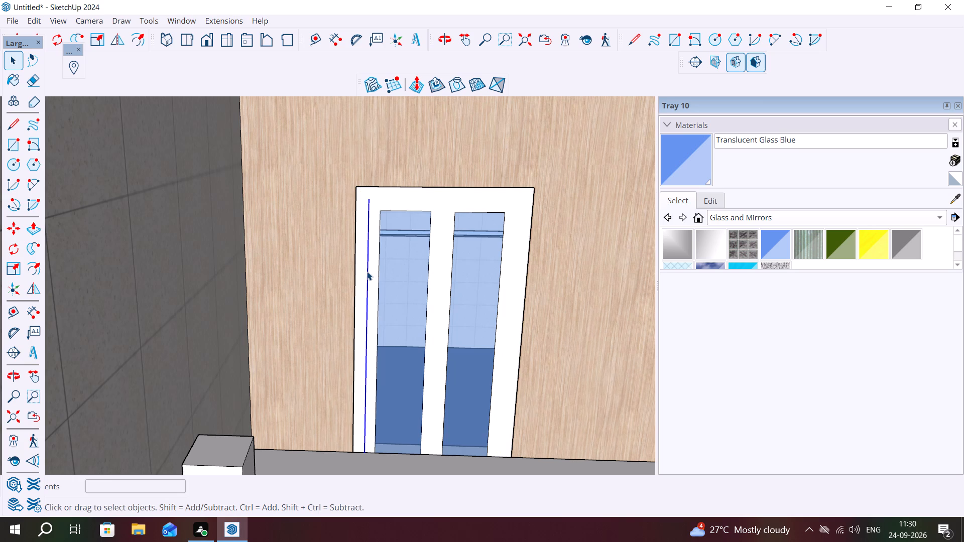
key("Delete")
Push/Pull the merged door frame face outward 2 7/8" from the glass panels.
left_click(367, 272)
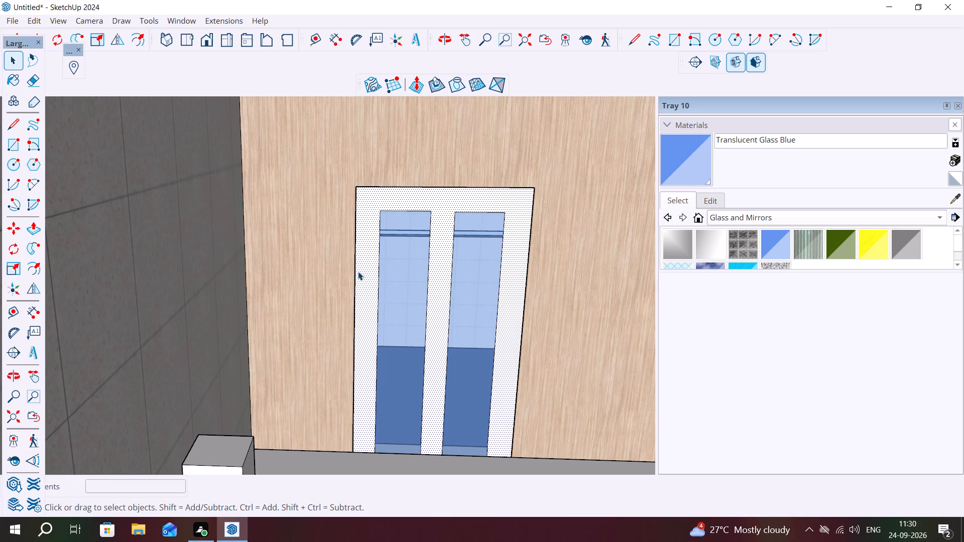
key("p")
left_click(363, 272)
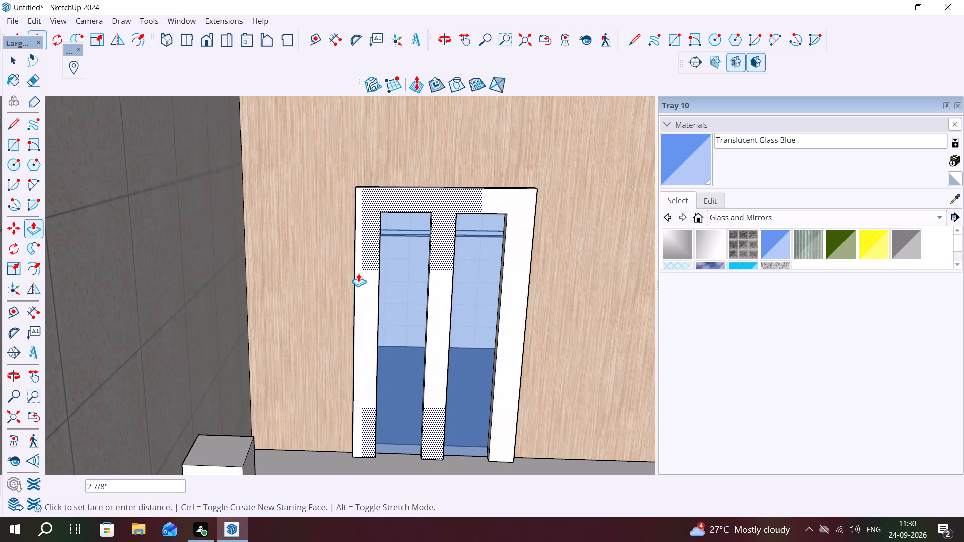
left_click(358, 273)
Examine the raised door frame from above, from the side and from the front.
middle_click_drag(290, 290, 469, 385)
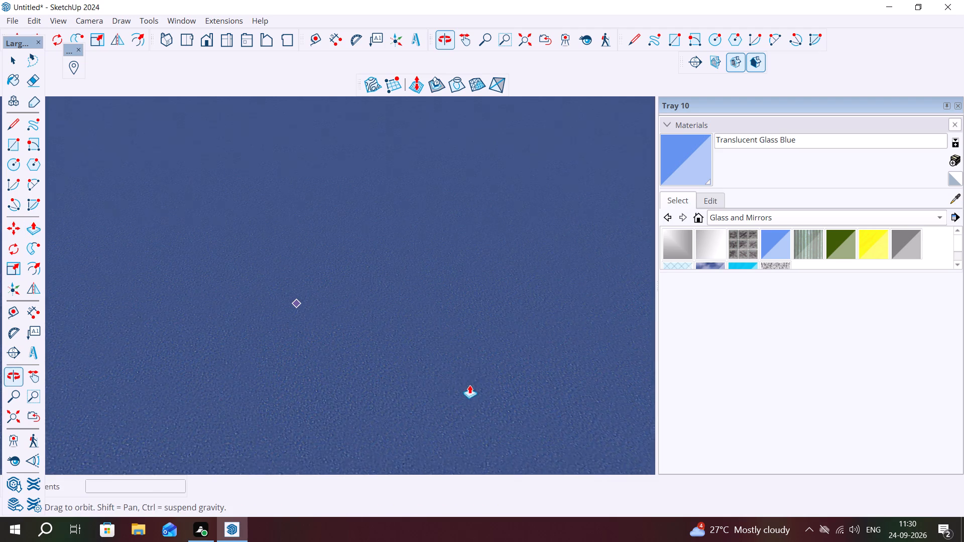
middle_click_drag(469, 385, 469, 384)
scroll(436, 377, "down", 18)
scroll(411, 382, "up", 1)
scroll(412, 382, "down", 6)
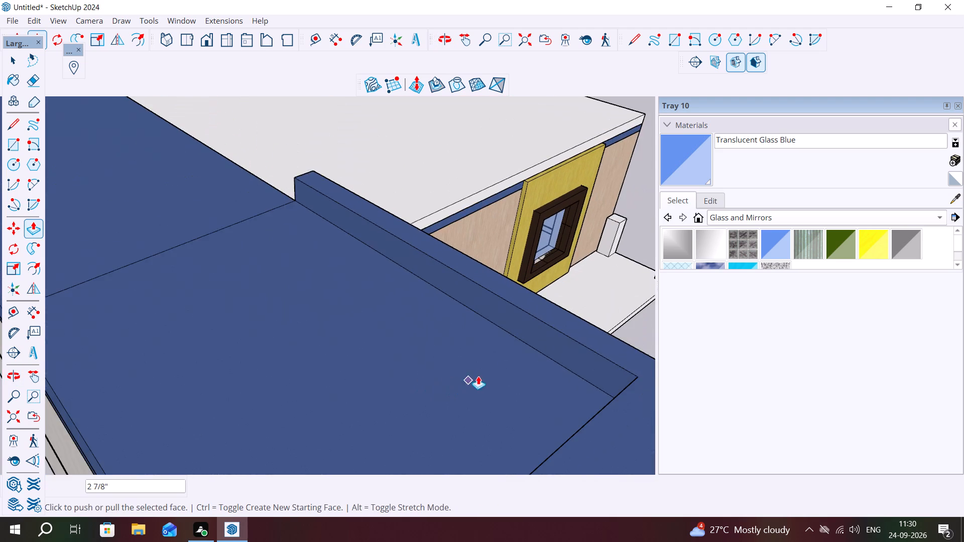
scroll(478, 376, "down", 2)
middle_click_drag(540, 363, 419, 356)
scroll(364, 351, "down", 8)
middle_click_drag(415, 360, 264, 373)
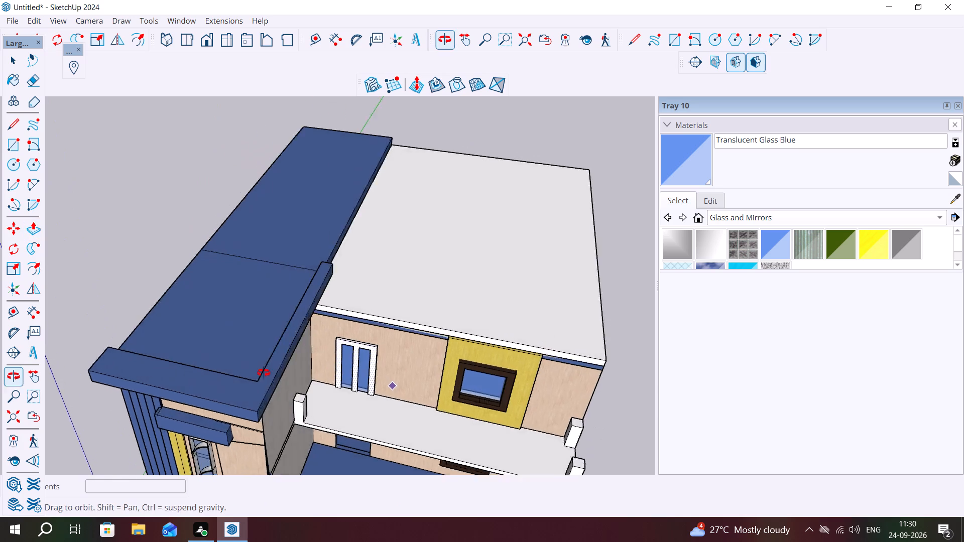
middle_click_drag(264, 373, 250, 359)
middle_click_drag(292, 362, 158, 287)
scroll(295, 398, "up", 4)
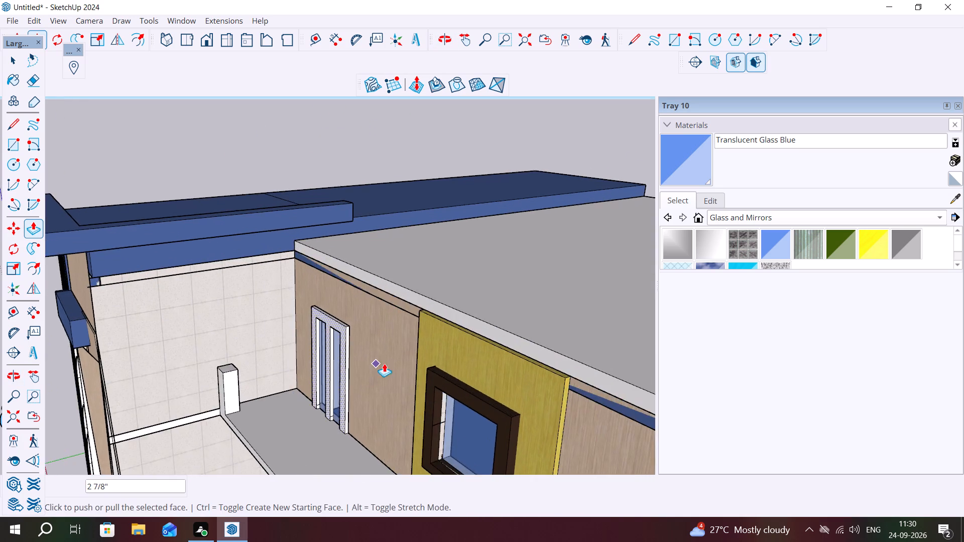
middle_click_drag(397, 363, 469, 365)
scroll(295, 377, "up", 3)
middle_click_drag(322, 375, 442, 367)
scroll(379, 379, "up", 5)
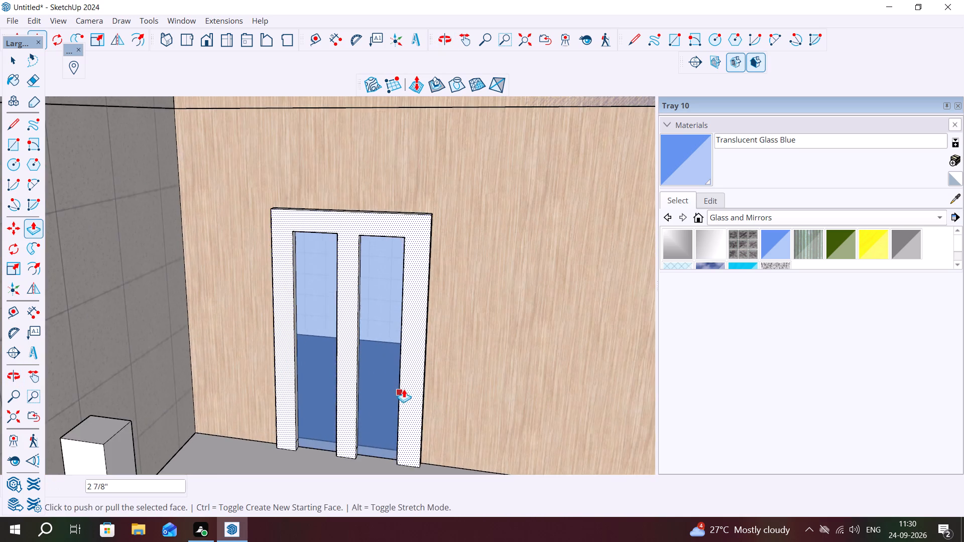
middle_click_drag(416, 395, 465, 390)
key("space")
scroll(317, 336, "down", 6)
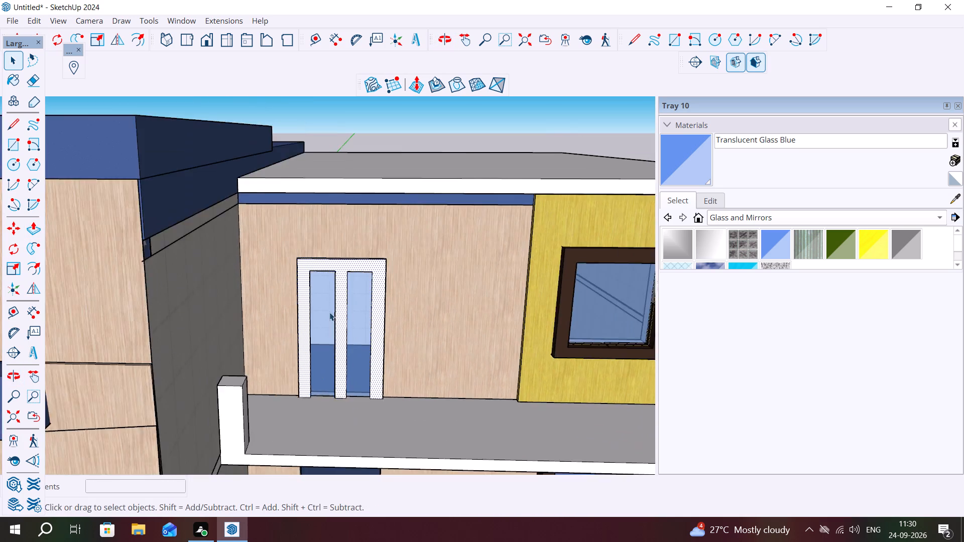
scroll(329, 312, "down", 2)
Browse the Glass and Mirrors and Synthetic Surfaces materials for a door frame finish.
scroll(719, 246, "up", 9)
scroll(791, 250, "down", 3)
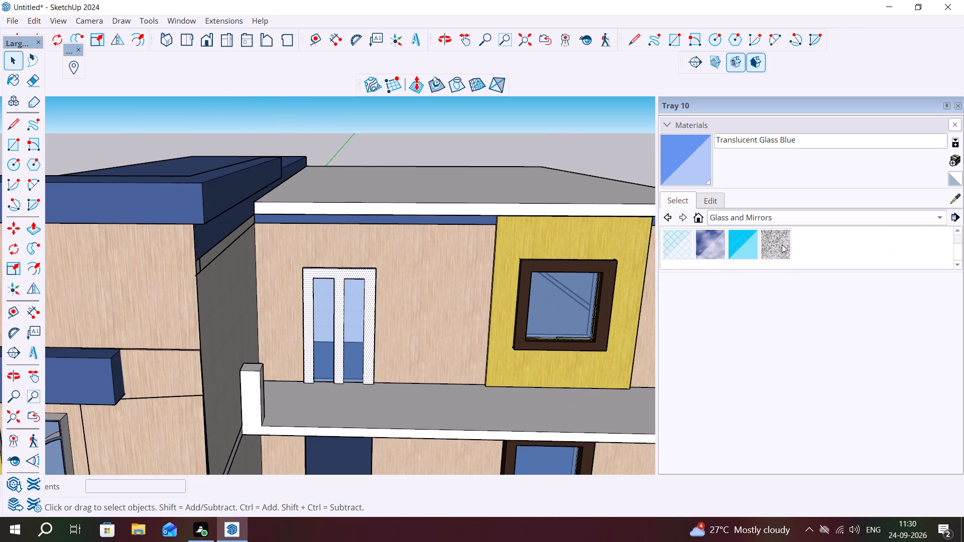
left_click(773, 212)
left_click(731, 274)
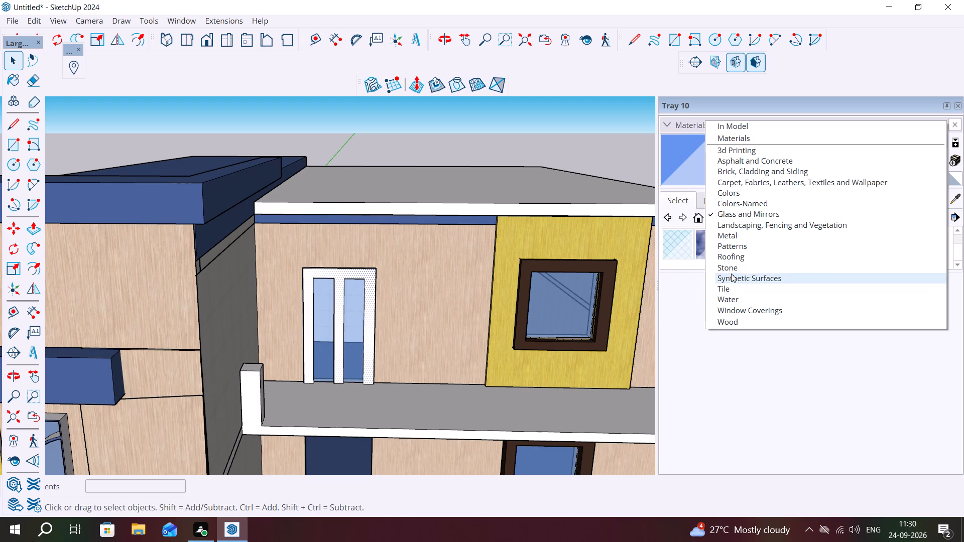
scroll(778, 246, "down", 2)
scroll(735, 244, "up", 4)
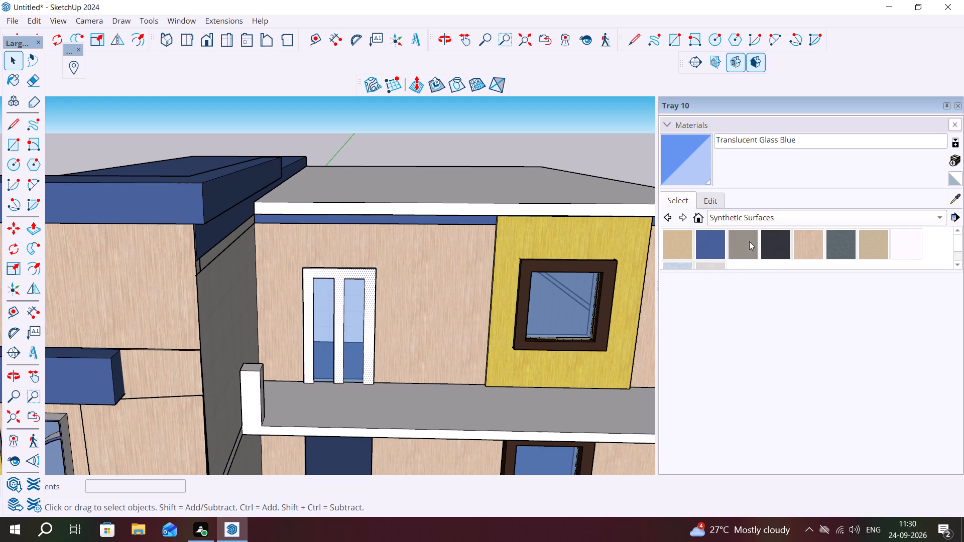
scroll(749, 241, "up", 4)
scroll(792, 236, "down", 1)
scroll(794, 234, "up", 2)
scroll(849, 249, "down", 7)
scroll(749, 243, "up", 4)
scroll(750, 243, "down", 1)
scroll(750, 243, "up", 6)
Look through the Colors-Named materials for a door frame colour.
left_click(825, 223)
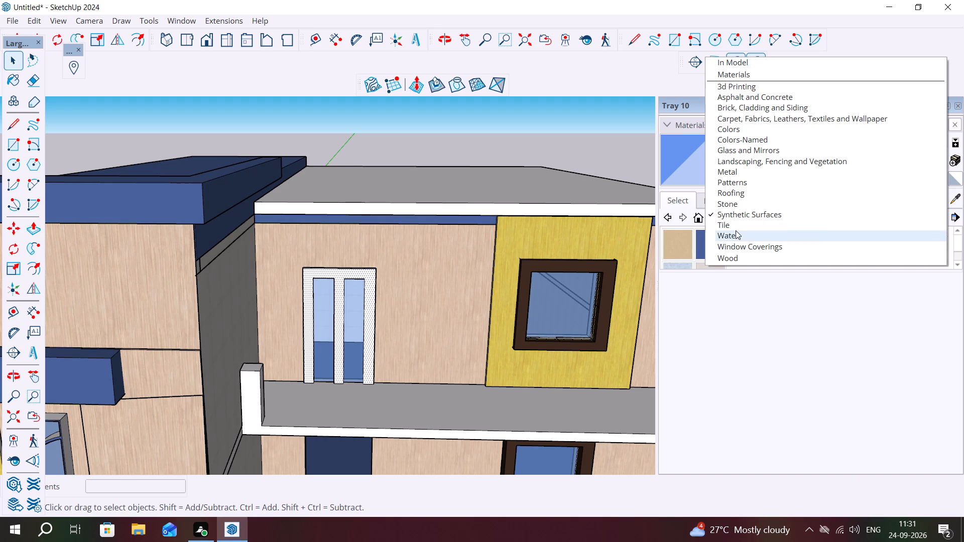
left_click(732, 139)
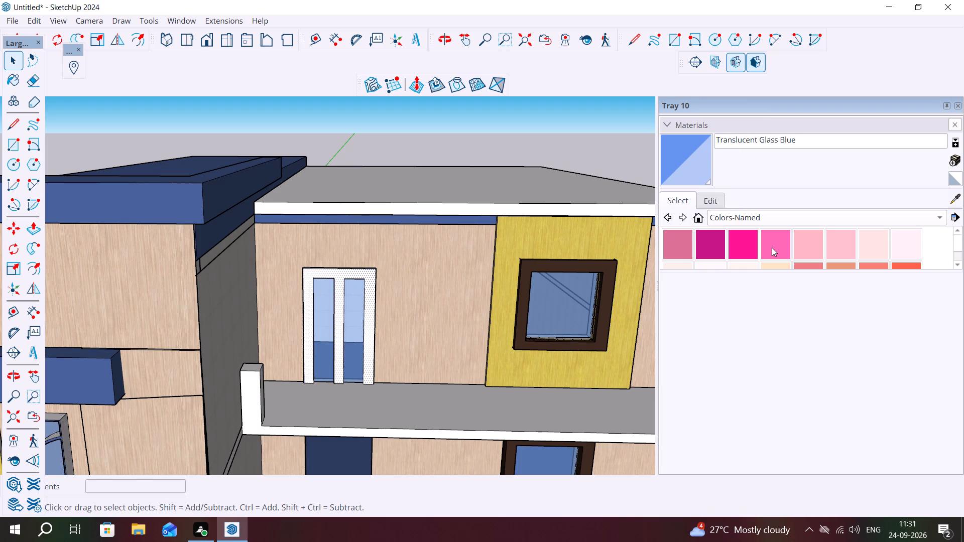
scroll(771, 246, "down", 7)
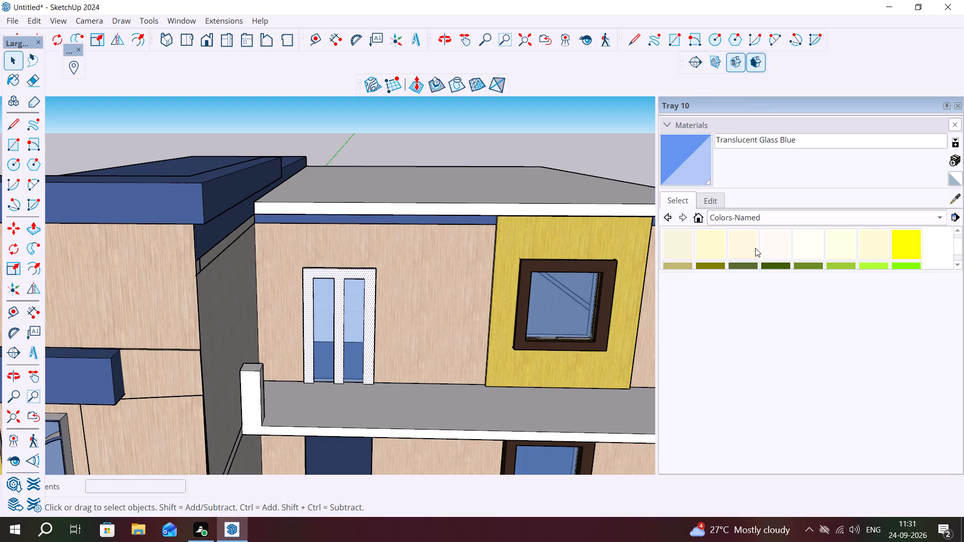
scroll(755, 248, "up", 2)
scroll(743, 251, "down", 5)
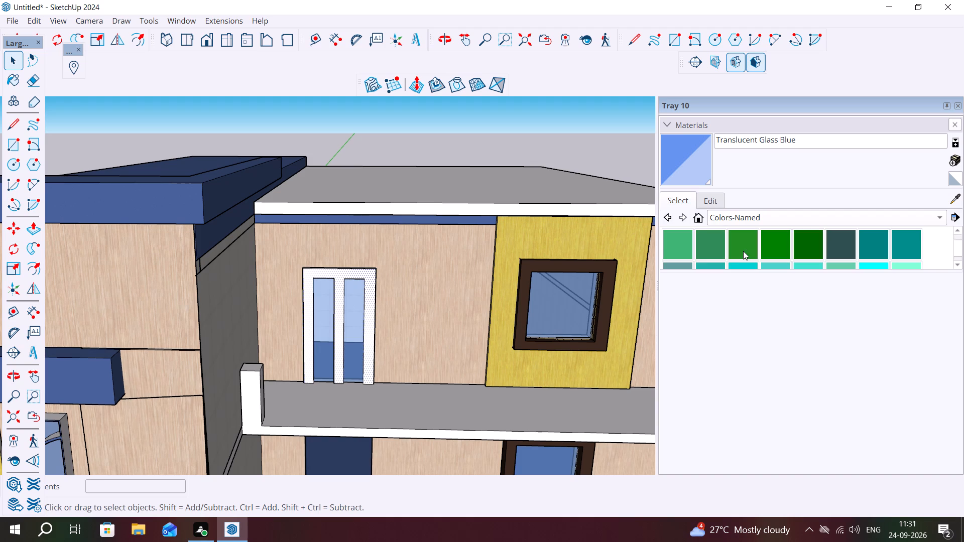
left_click(606, 277)
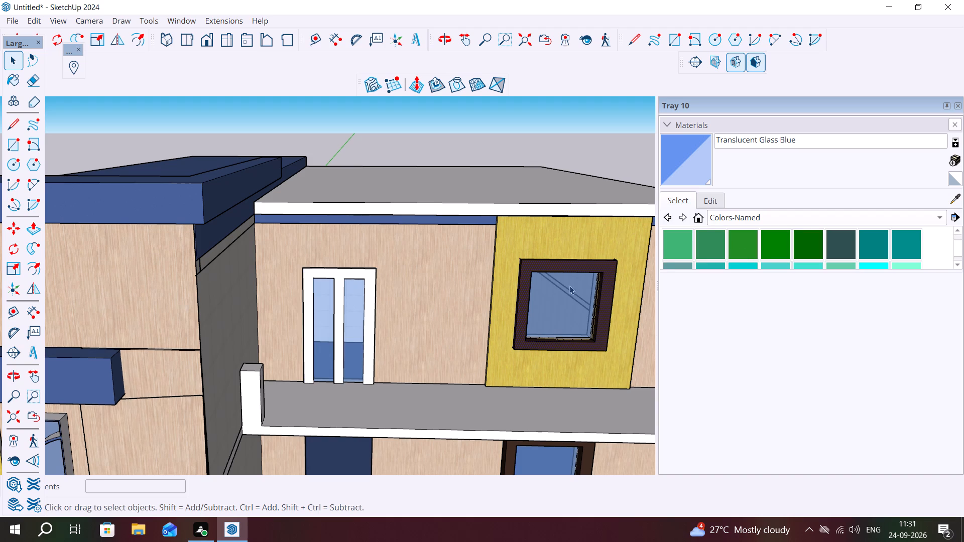
scroll(763, 243, "up", 6)
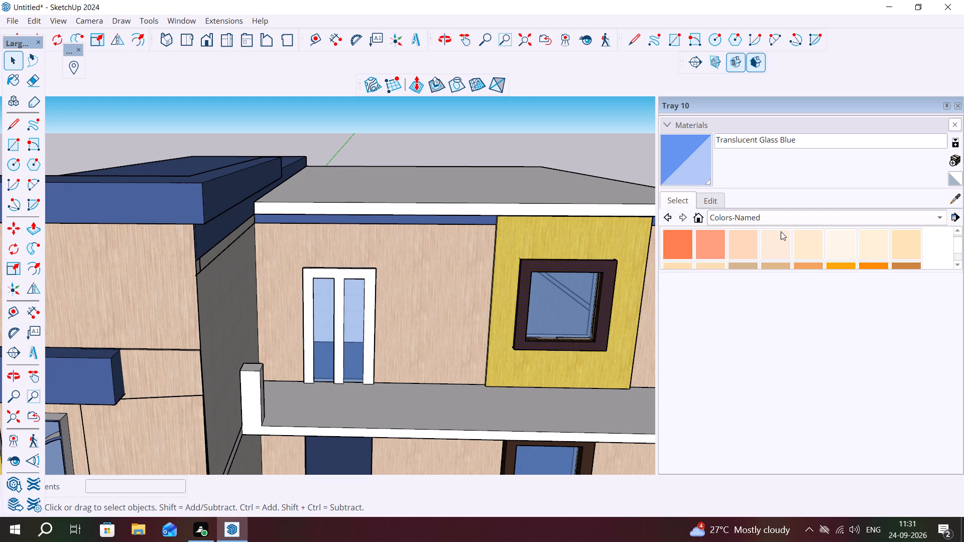
Look through Glass and Mirrors and Synthetic Surfaces again for the door frame, trying Formica Laminate Light as the paint material.
left_click(796, 217)
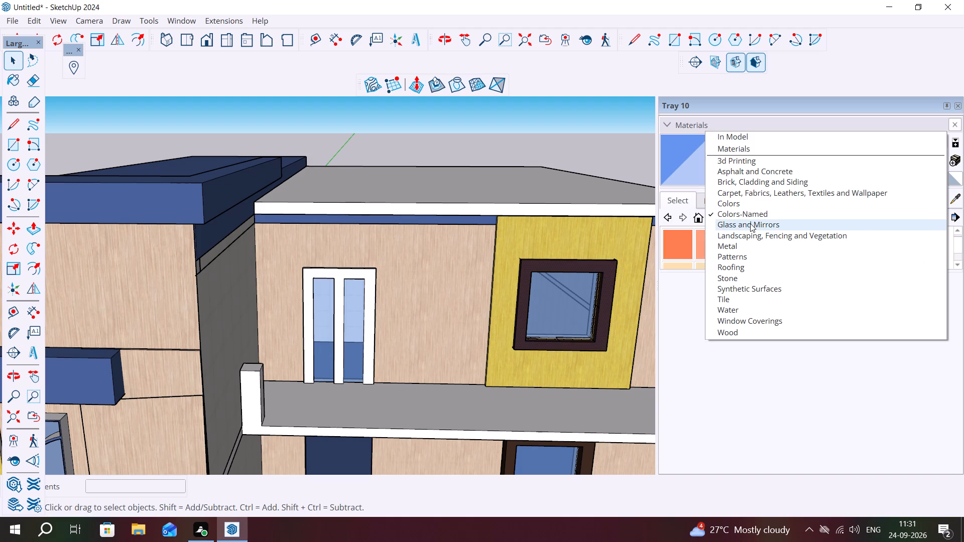
left_click(750, 225)
scroll(744, 247, "up", 2)
scroll(750, 253, "down", 2)
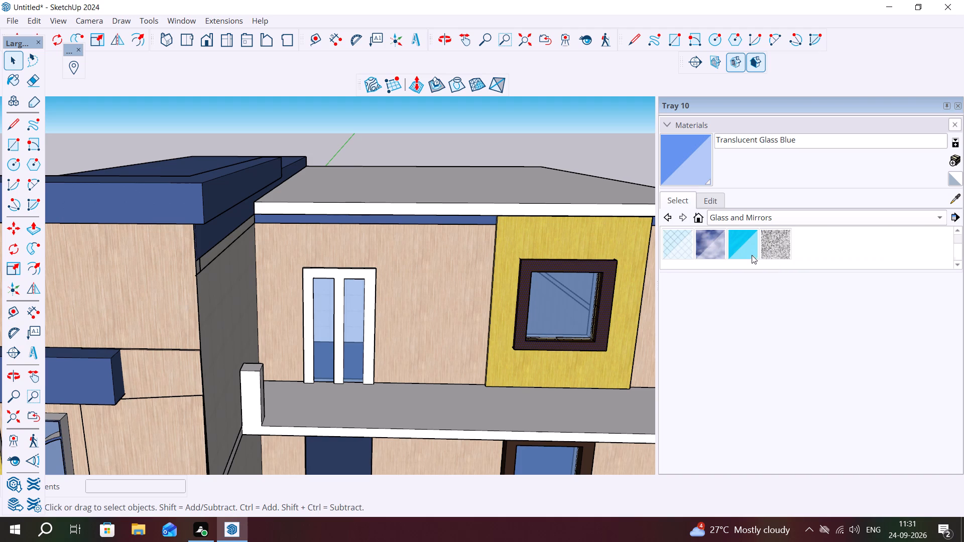
scroll(752, 255, "down", 4)
left_click(787, 220)
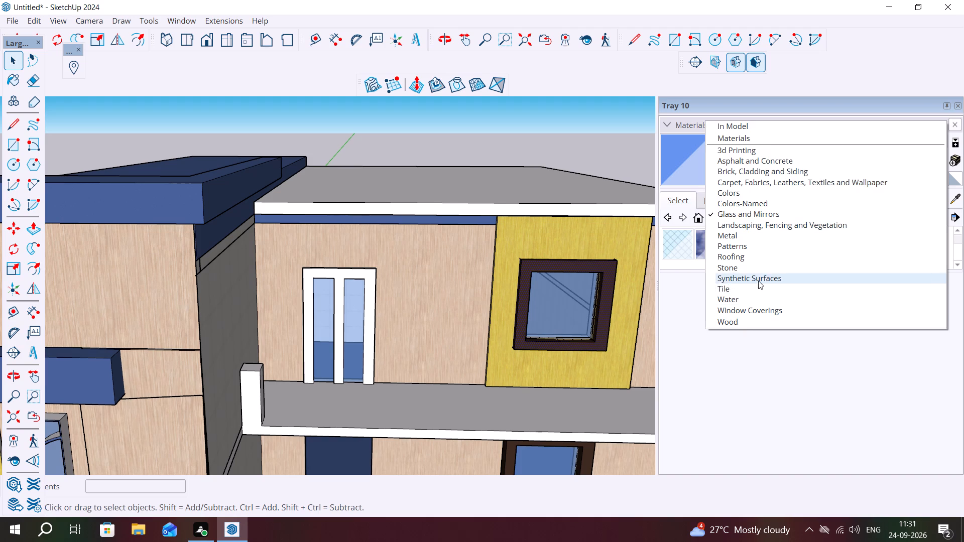
left_click(761, 275)
scroll(730, 225, "up", 6)
scroll(613, 138, "up", 2)
scroll(759, 238, "up", 7)
scroll(761, 238, "down", 7)
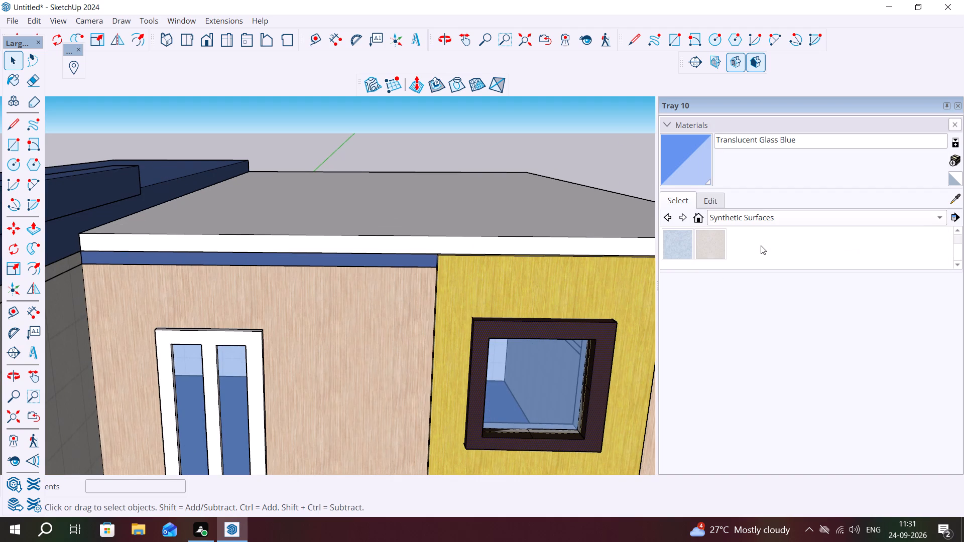
scroll(761, 246, "up", 11)
left_click(806, 234)
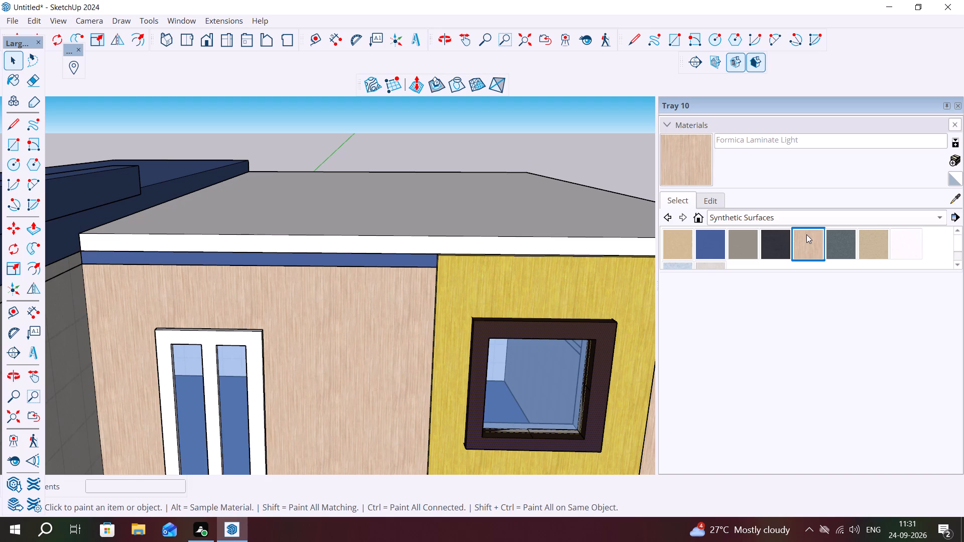
Paint the front face of the upstairs door frame with the dark brown Color C08 from the Colors materials.
left_click(769, 217)
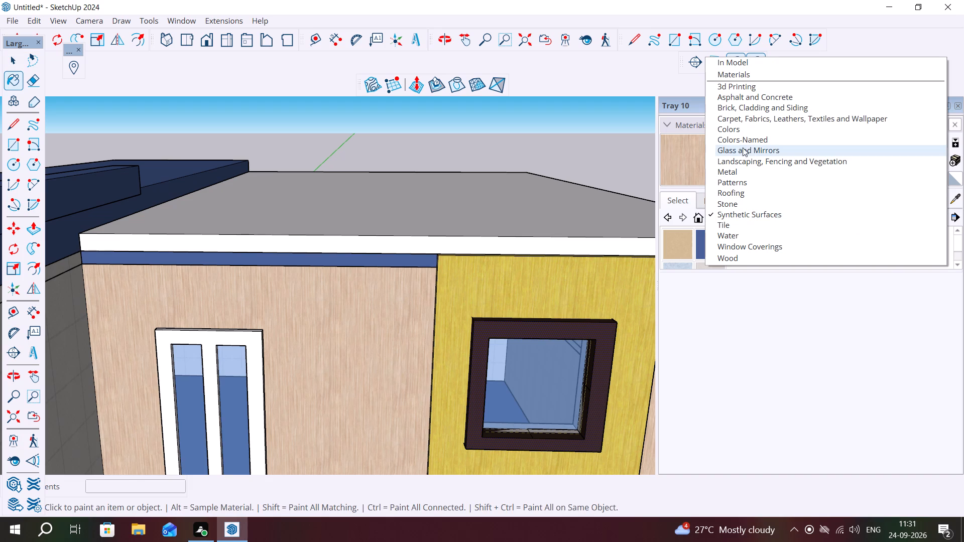
left_click(745, 127)
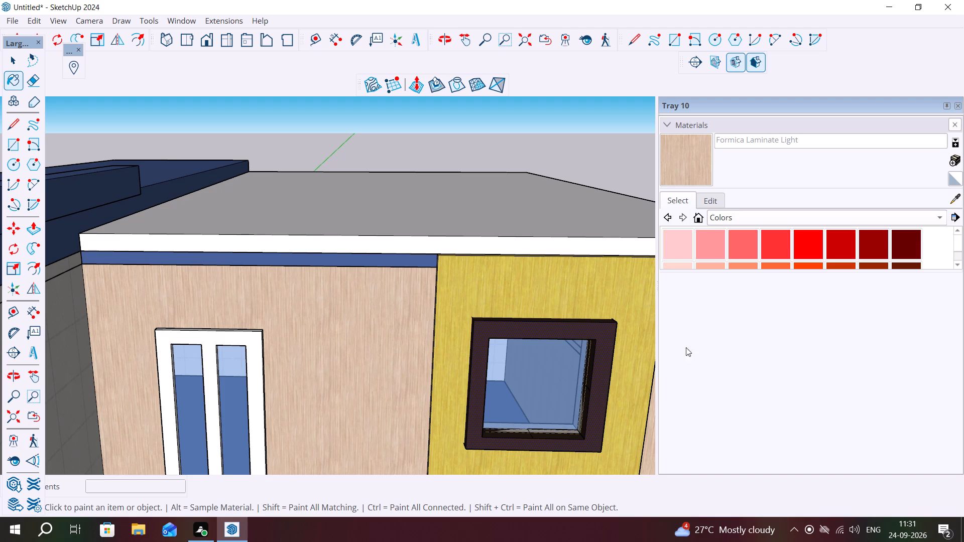
scroll(908, 244, "down", 3)
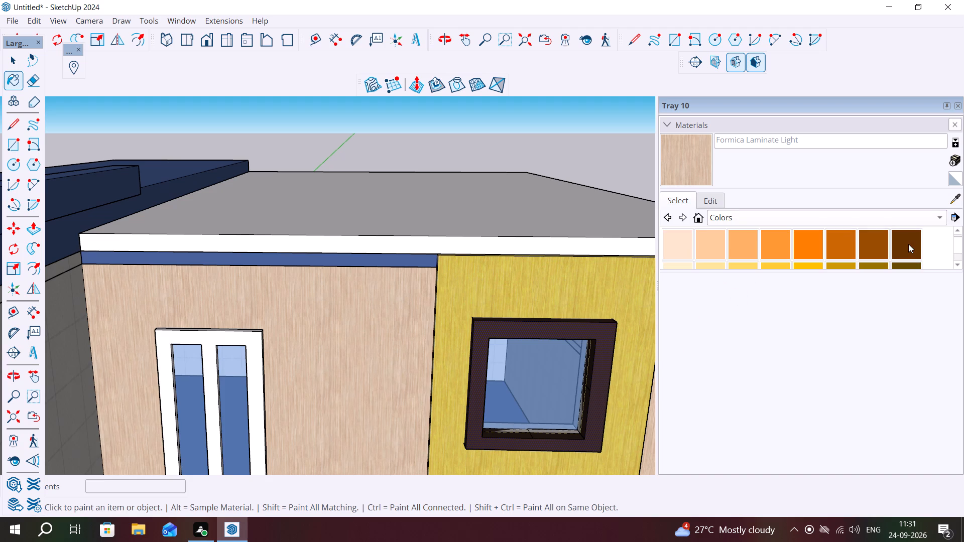
left_click(907, 245)
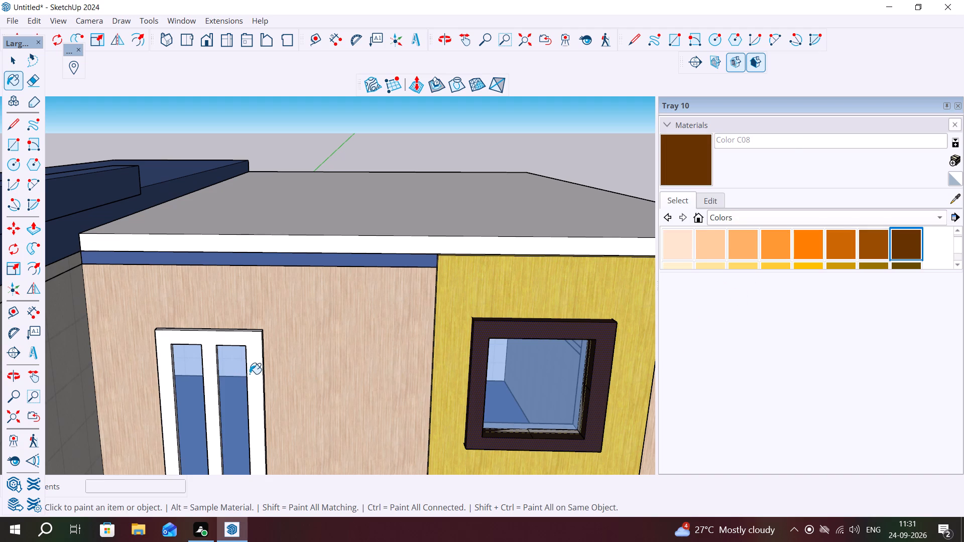
left_click(250, 374)
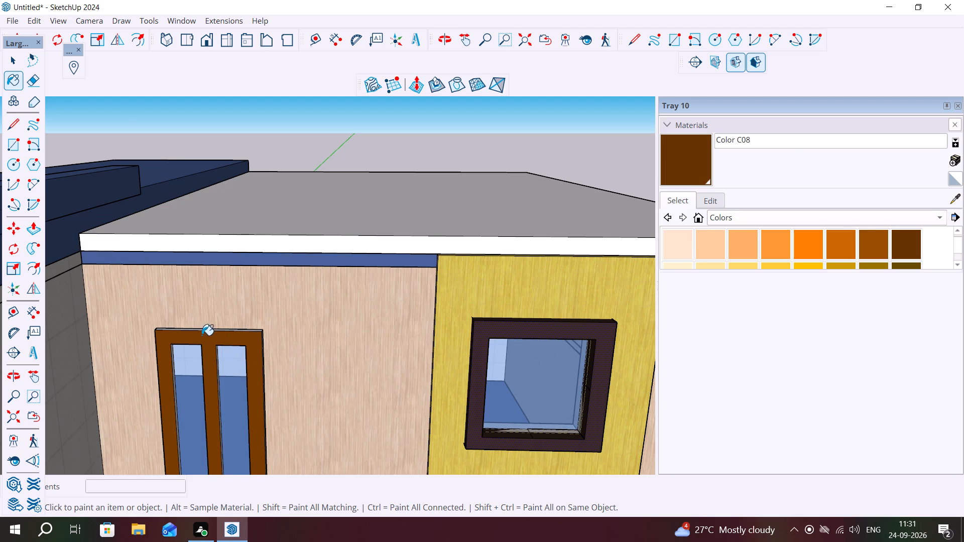
Paint the top face of the upstairs door frame with the dark brown Color C08.
scroll(202, 335, "up", 4)
middle_click_drag(201, 334, 247, 418)
scroll(239, 355, "up", 6)
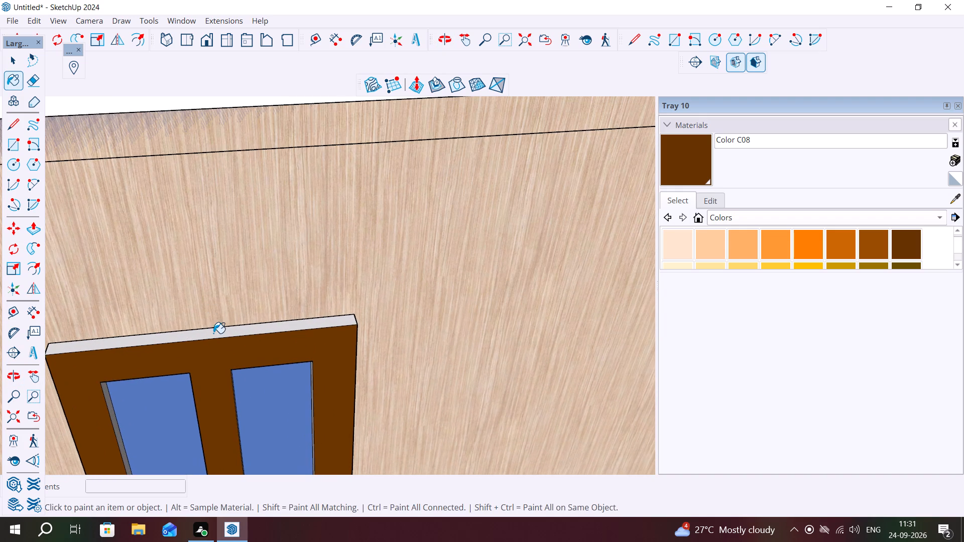
left_click(215, 331)
Paint one inner side face of the upstairs door frame's middle bar with Color C08.
scroll(276, 360, "down", 7)
middle_click_drag(251, 389, 402, 363)
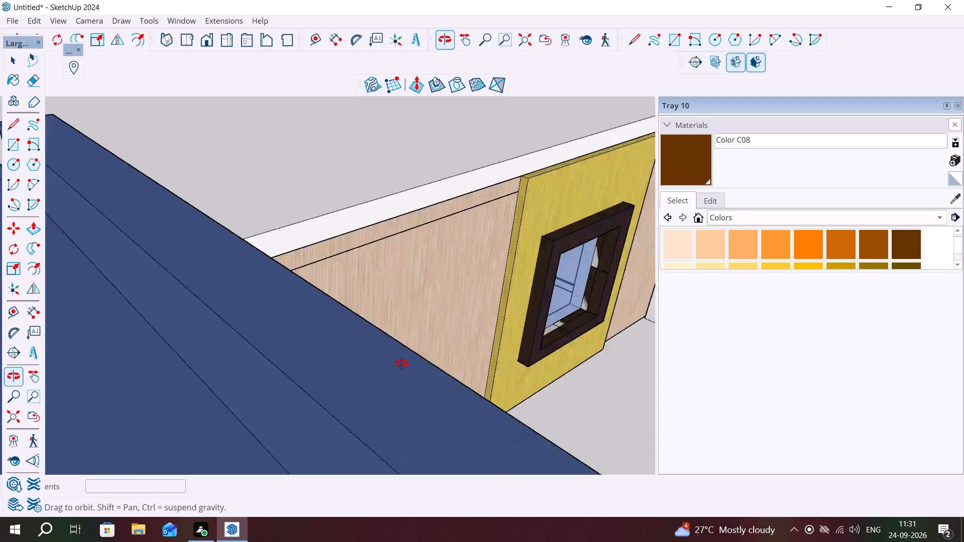
middle_click_drag(402, 363, 445, 337)
middle_click_drag(445, 337, 449, 493)
scroll(437, 450, "down", 9)
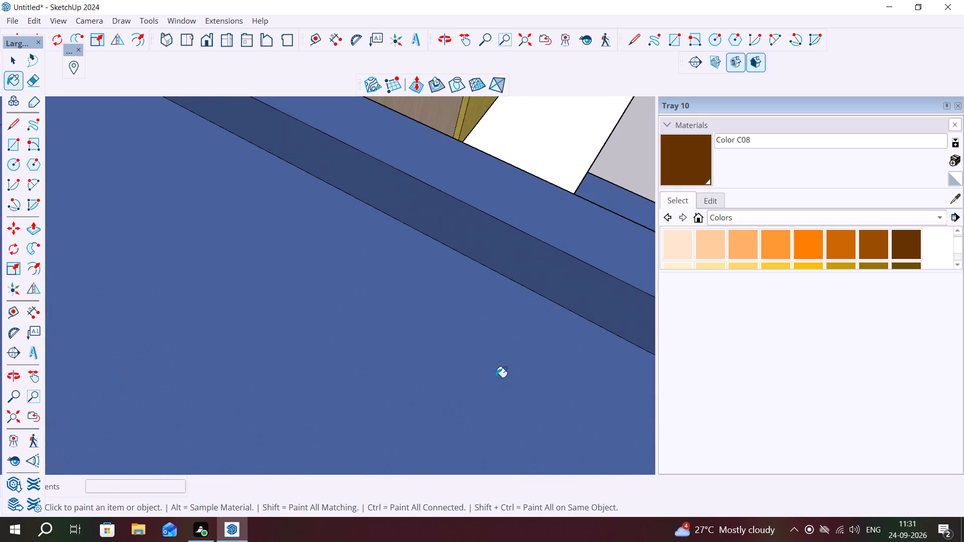
scroll(496, 377, "down", 2)
middle_click_drag(501, 200, 498, 248)
scroll(311, 297, "up", 3)
scroll(475, 263, "up", 2)
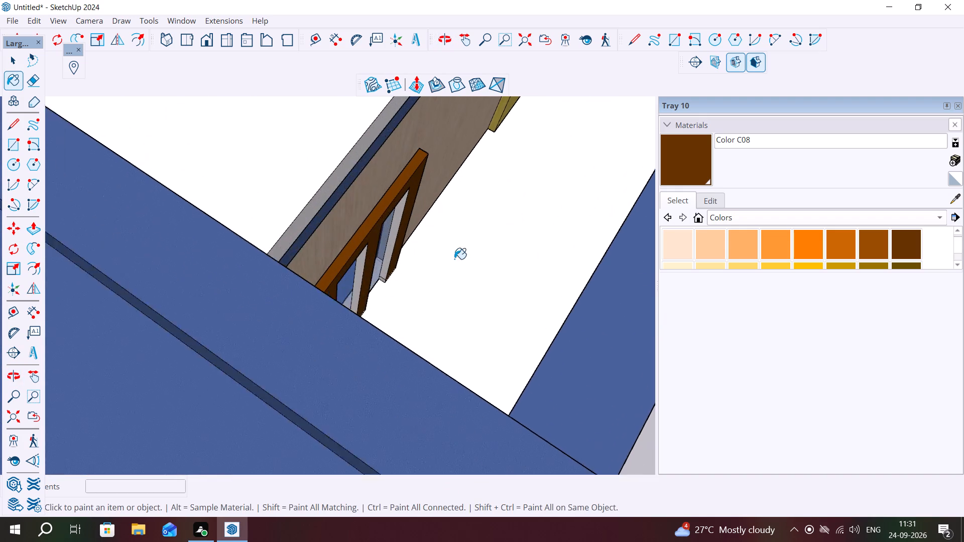
scroll(454, 259, "up", 7)
left_click(258, 339)
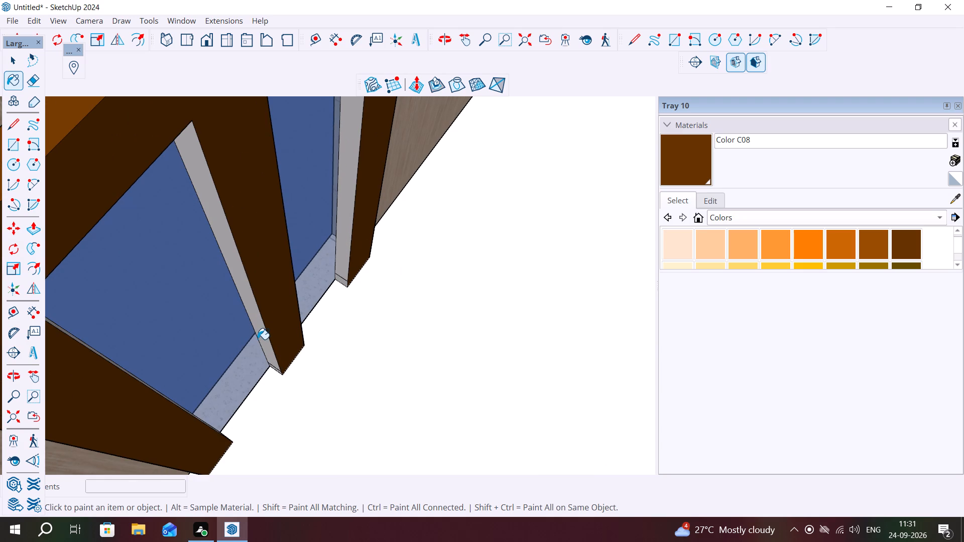
scroll(253, 340, "up", 5)
scroll(255, 347, "down", 1)
scroll(256, 346, "up", 3)
left_click(264, 333)
scroll(268, 334, "down", 7)
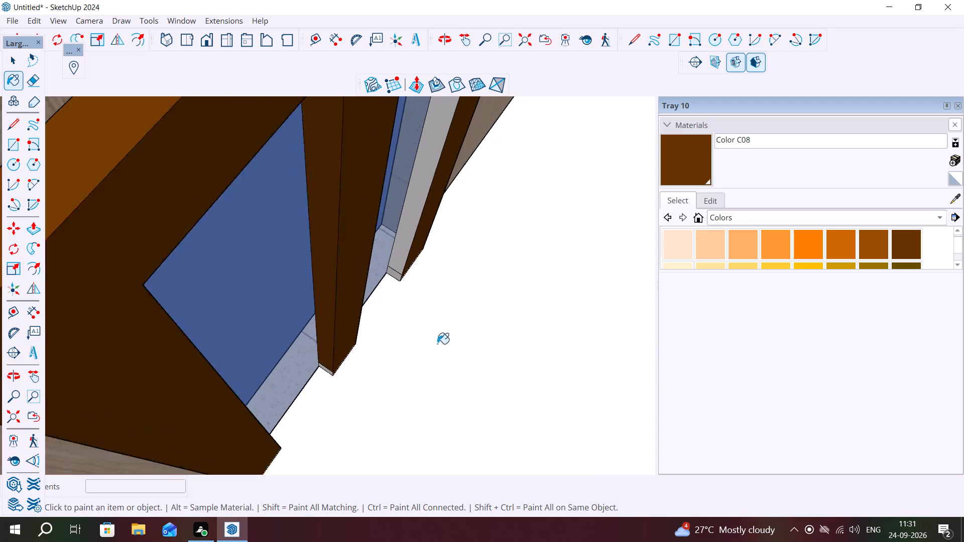
Paint the inner side faces of the upstairs door frame's two outer uprights with Color C08.
middle_click_drag(291, 379, 238, 414)
left_click(221, 407)
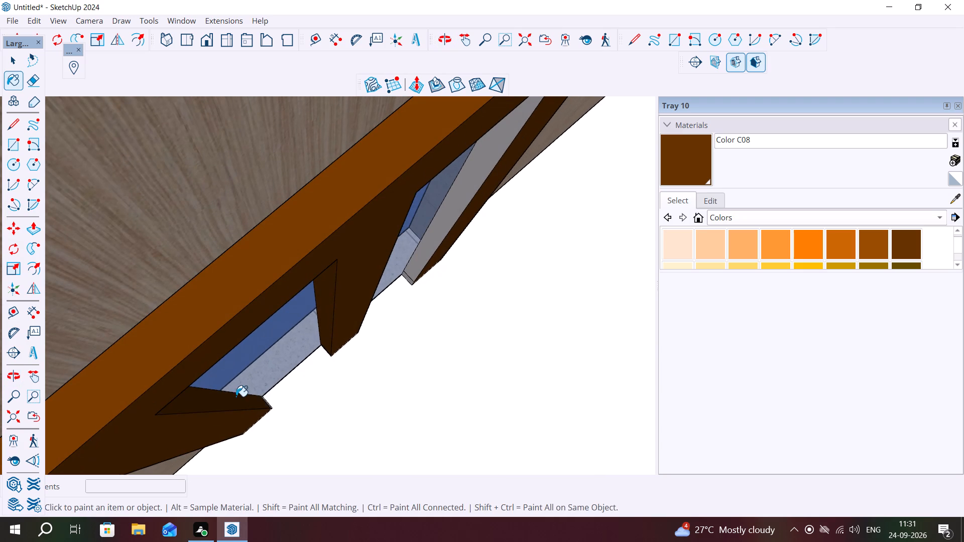
middle_click_drag(432, 249, 430, 199)
left_click(436, 199)
Paint the remaining inner side face of the upstairs door frame's middle bar with Color C08.
middle_click_drag(354, 254, 196, 231)
middle_click_drag(317, 281, 180, 226)
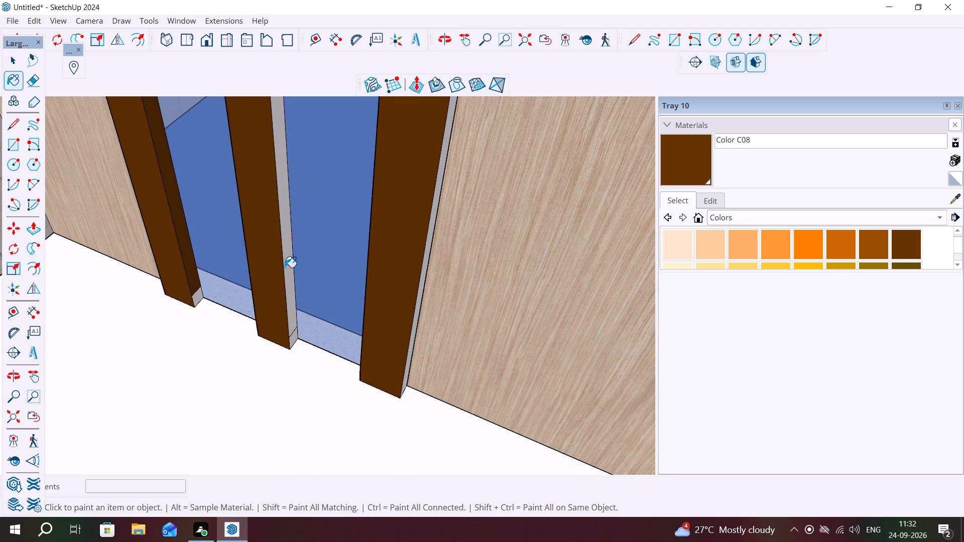
left_click(289, 269)
middle_click_drag(274, 306, 378, 272)
scroll(141, 354, "down", 6)
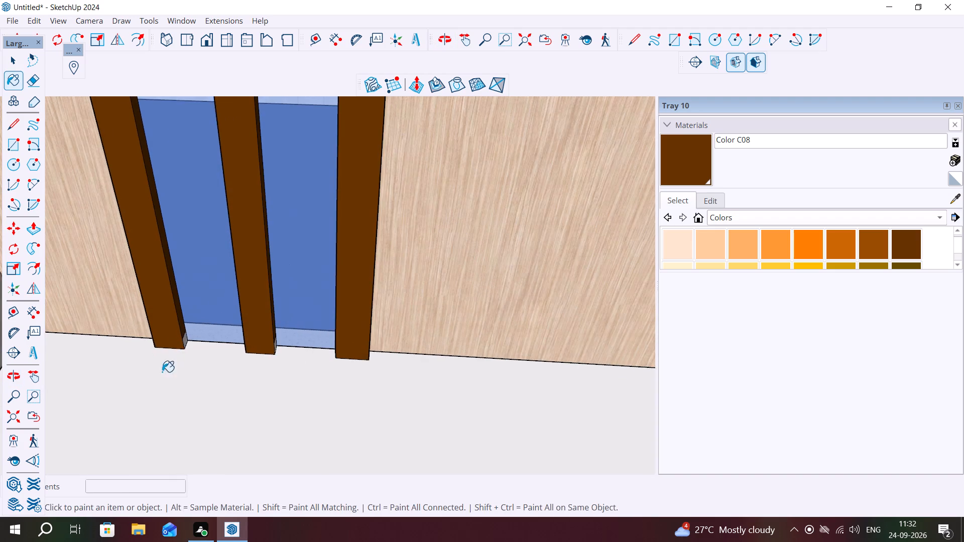
middle_click_drag(155, 359, 227, 262)
scroll(296, 435, "down", 11)
middle_click_drag(330, 436, 318, 410)
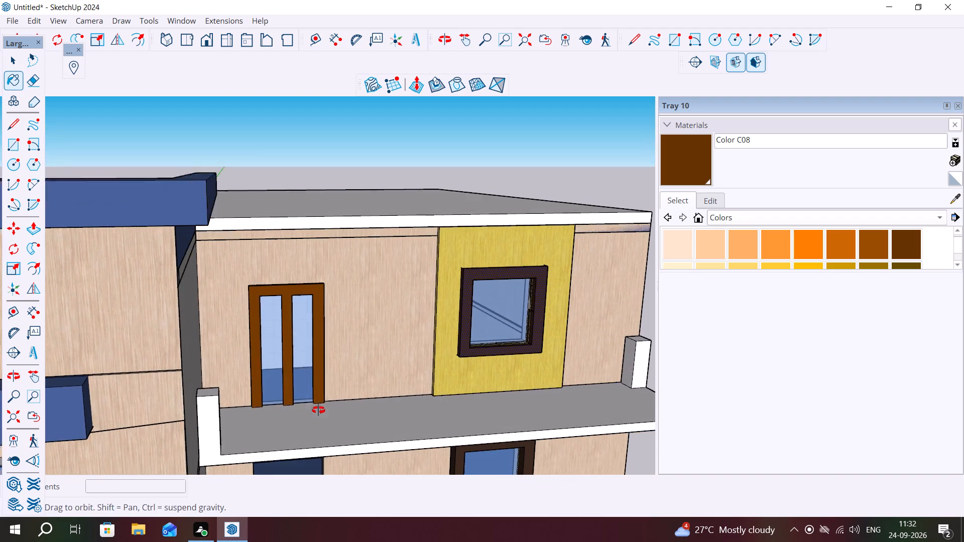
middle_click_drag(318, 410, 318, 409)
key("space")
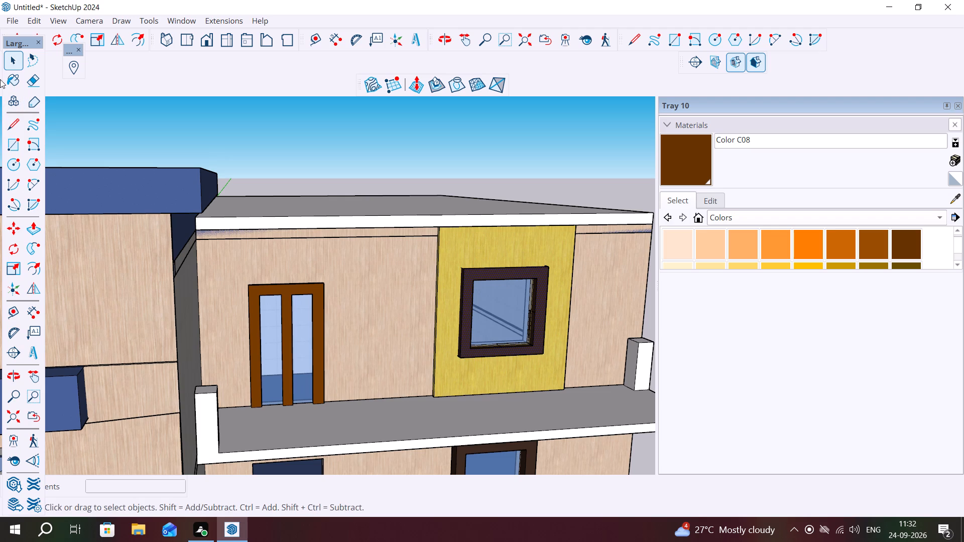
Create a Type A MajRail railing about 24' 9" long along the balcony's front edge between the white corner pillars, using a 1x pole series.
left_click(233, 20)
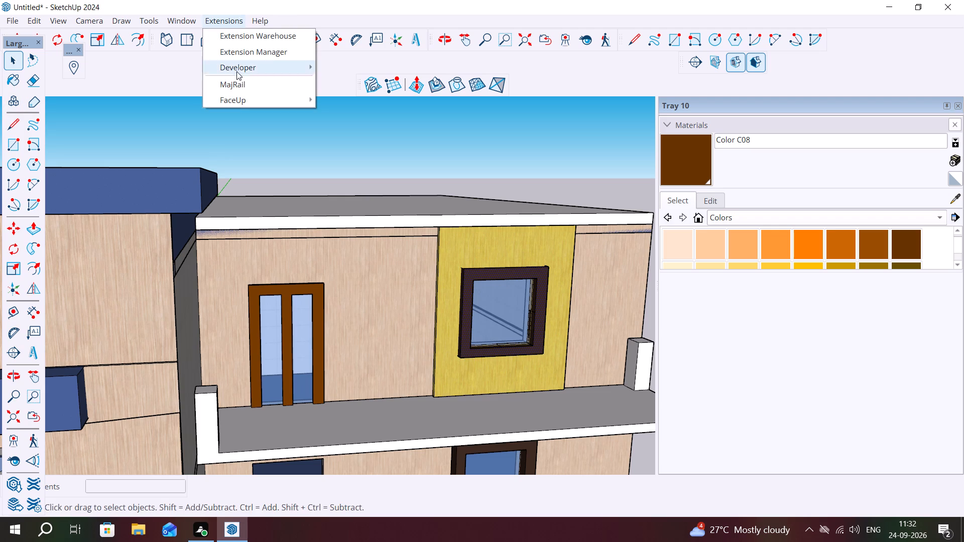
left_click(233, 85)
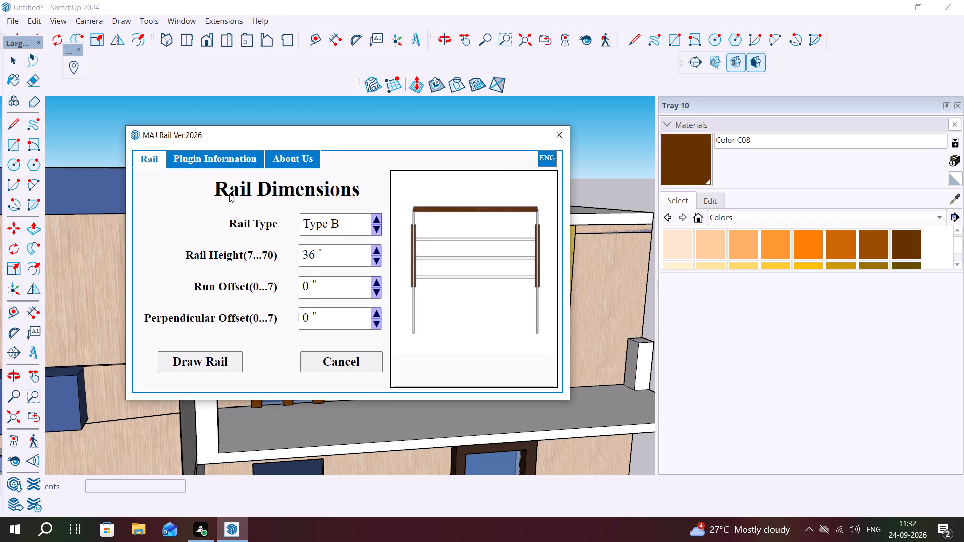
left_click(377, 218)
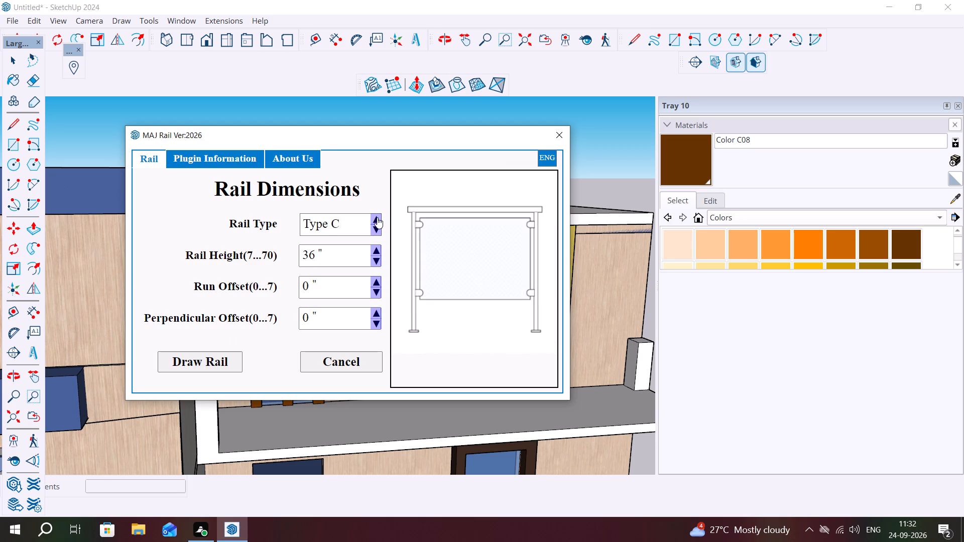
left_click(377, 230)
left_click(377, 230)
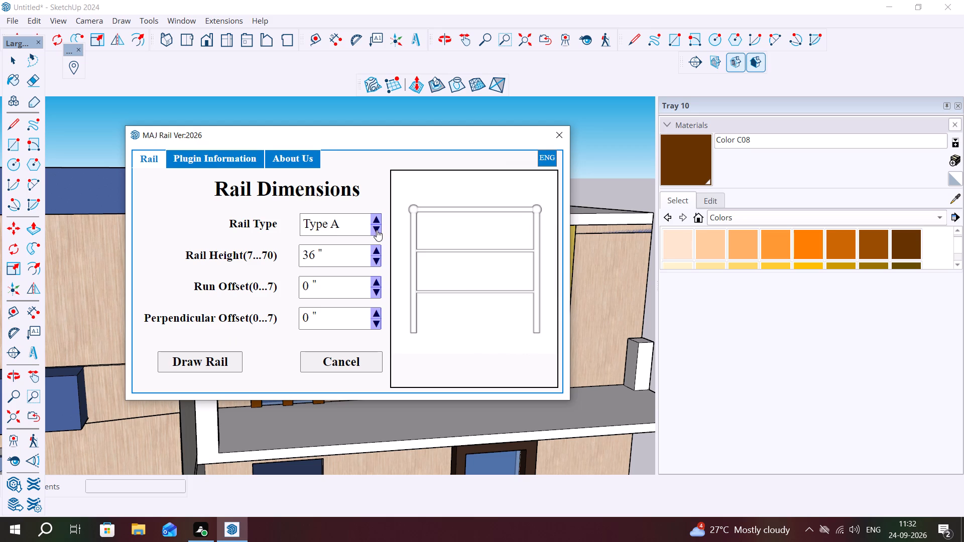
left_click(212, 361)
left_click(219, 450)
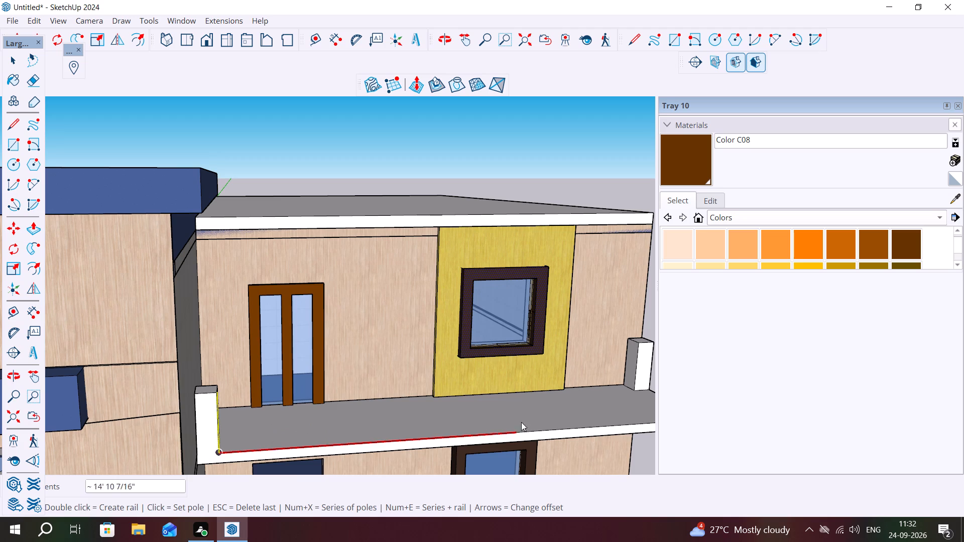
scroll(556, 407, "down", 6)
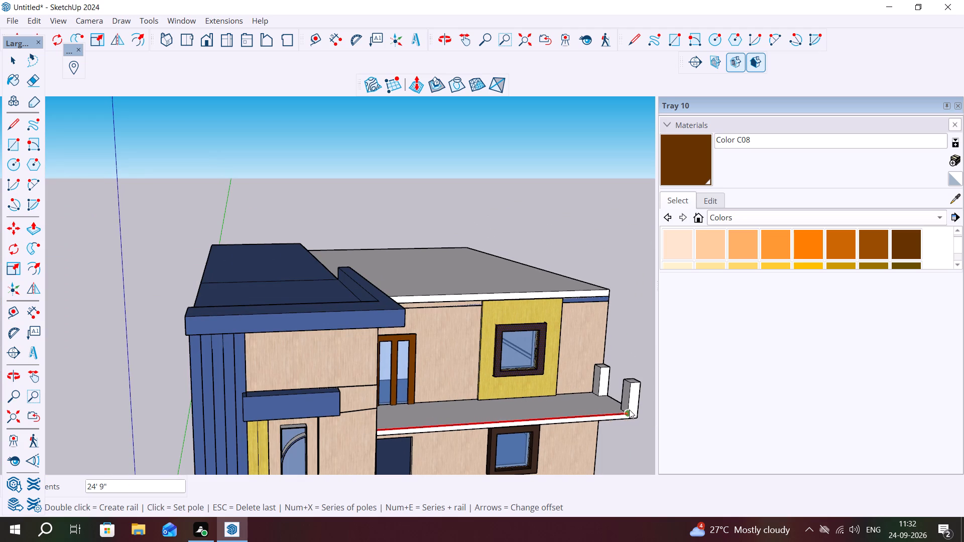
key("1")
key("x")
key("Return")
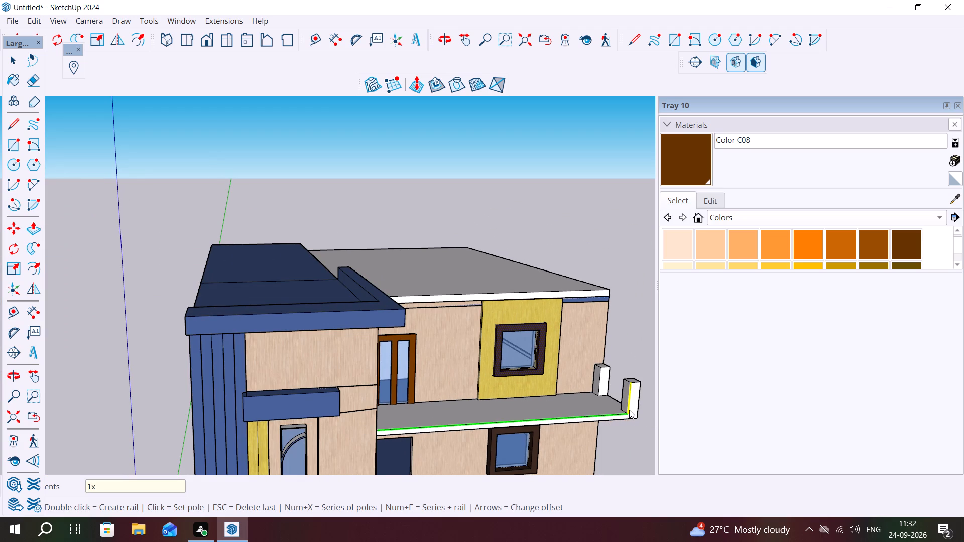
double_click(627, 413)
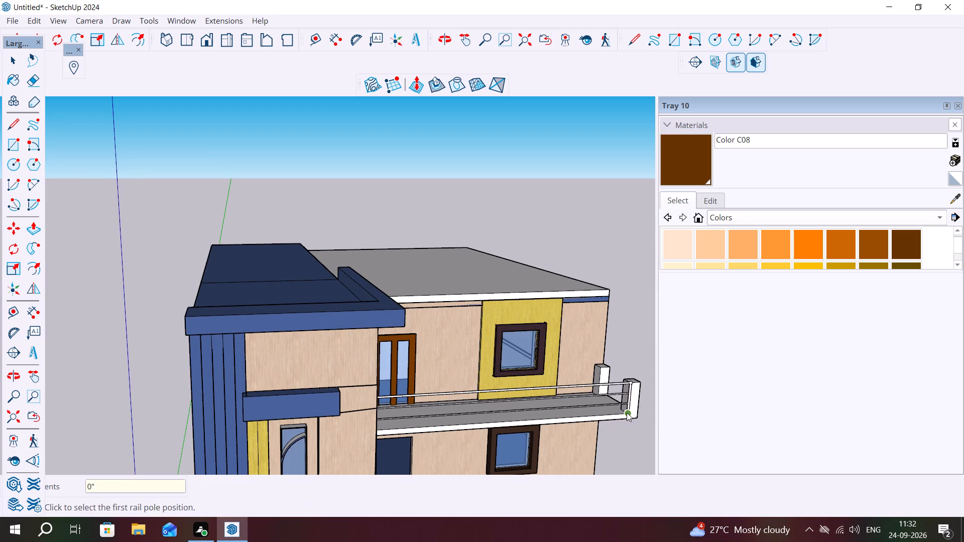
Create a matching rail about 3' 7 3/8" long along the balcony's short open side between its two pillars, using a 1x pole series.
middle_click_drag(511, 392, 423, 403)
scroll(417, 393, "down", 12)
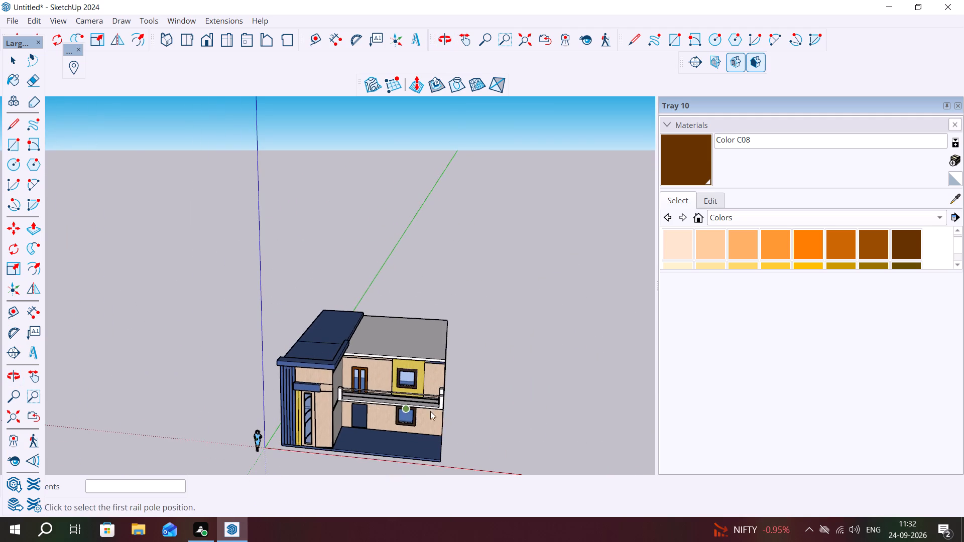
middle_click_drag(466, 414, 349, 432)
scroll(425, 425, "up", 5)
middle_click_drag(425, 422, 317, 433)
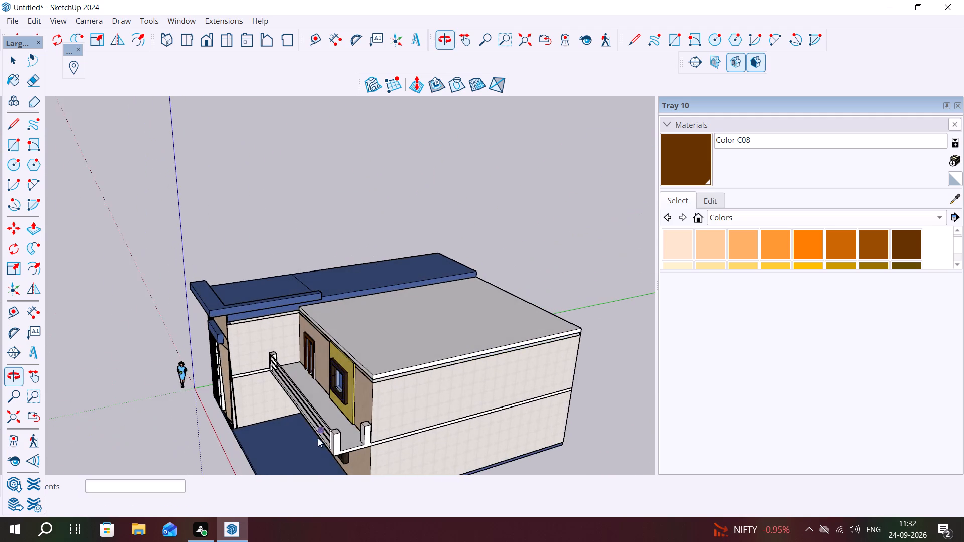
scroll(353, 433, "up", 8)
scroll(322, 420, "down", 6)
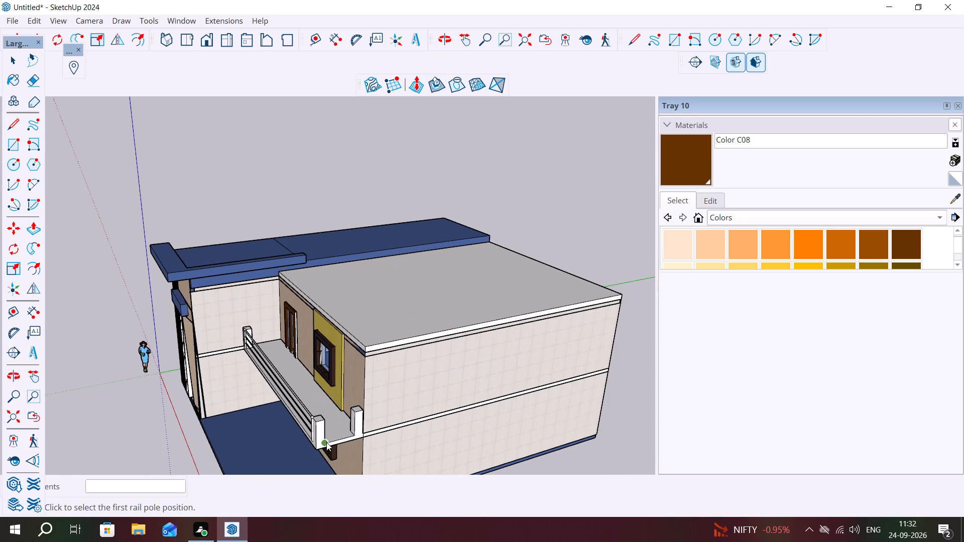
left_click(326, 442)
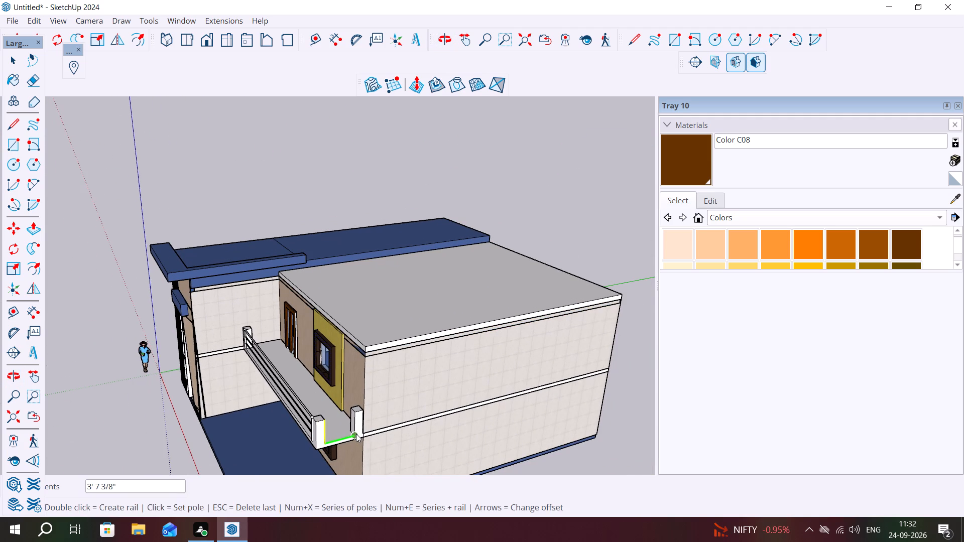
type("1x")
key("space")
key("Return")
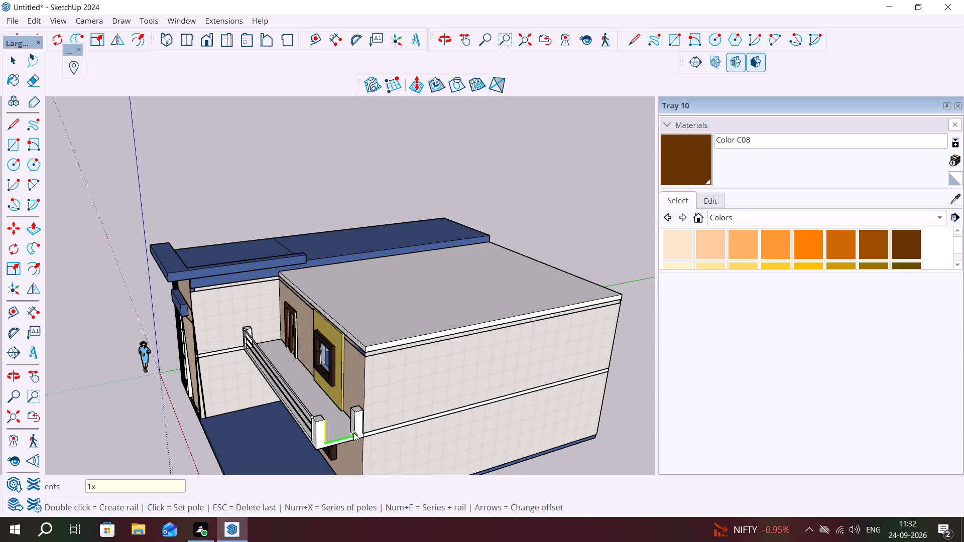
double_click(353, 433)
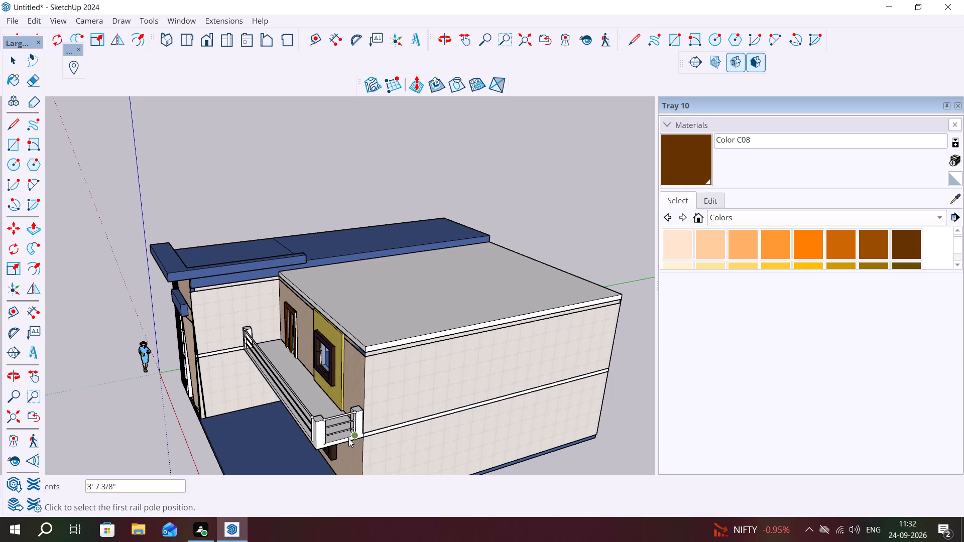
scroll(356, 451, "down", 2)
key("Escape")
middle_click_drag(371, 450, 491, 392)
scroll(318, 427, "down", 3)
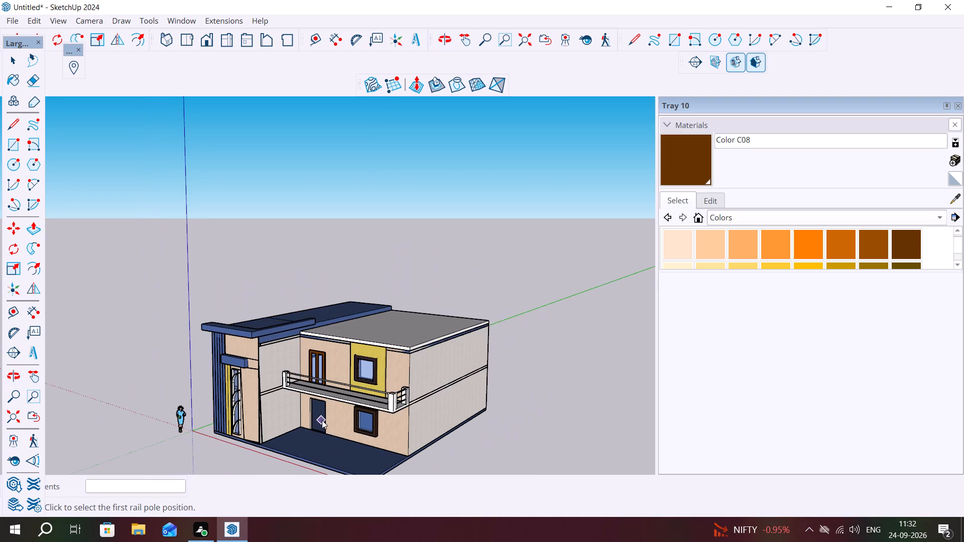
middle_click_drag(326, 419, 504, 429)
key("Escape")
key("space")
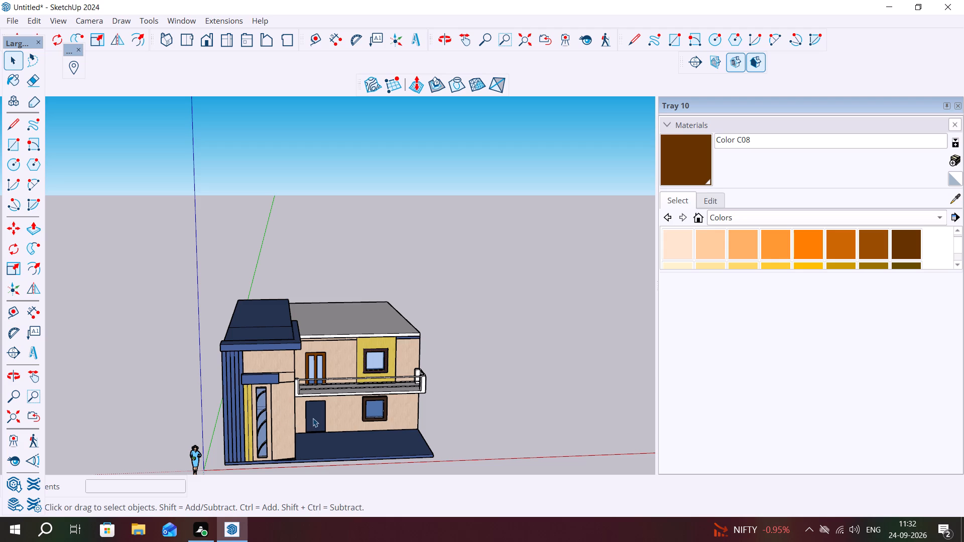
Draw a narrow rectangle about 10 11/16" by 7' along the edge of the ground-floor door opening nearest the tower.
scroll(302, 404, "up", 3)
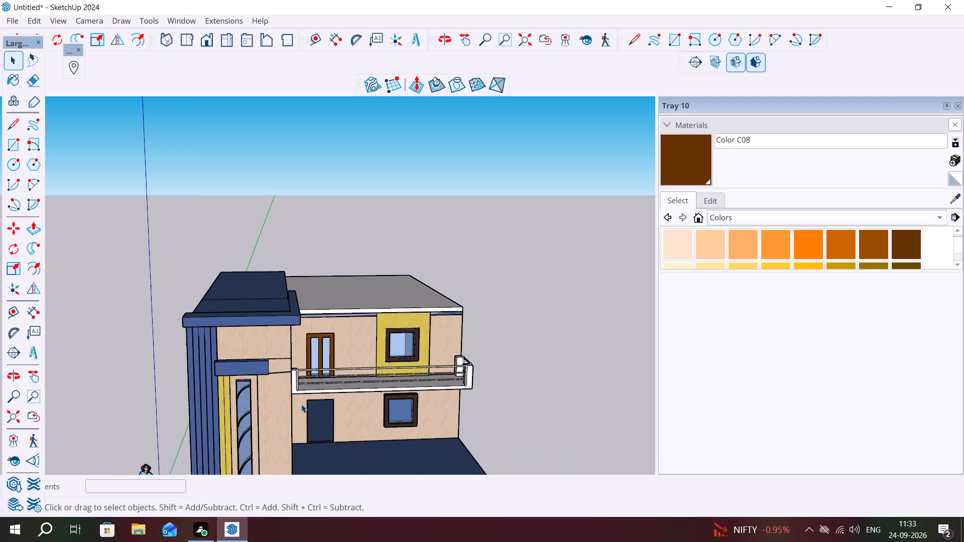
scroll(299, 394, "up", 8)
middle_click_drag(324, 429, 322, 383)
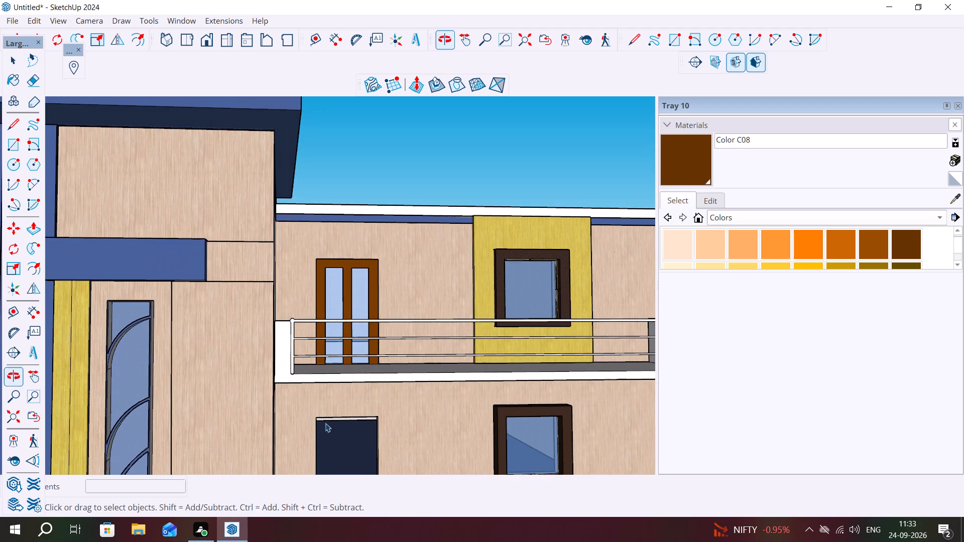
scroll(328, 423, "down", 4)
scroll(324, 421, "up", 5)
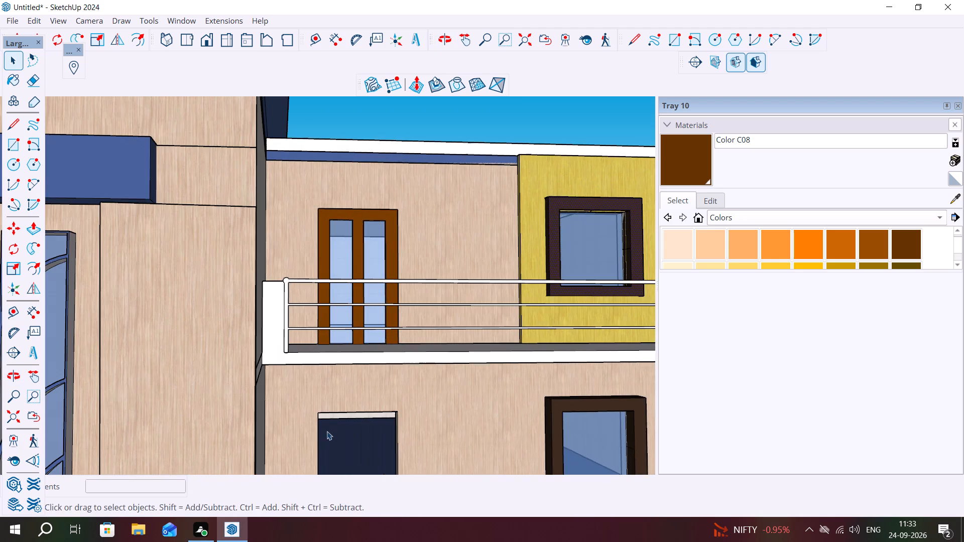
scroll(420, 413, "down", 5)
scroll(370, 434, "up", 3)
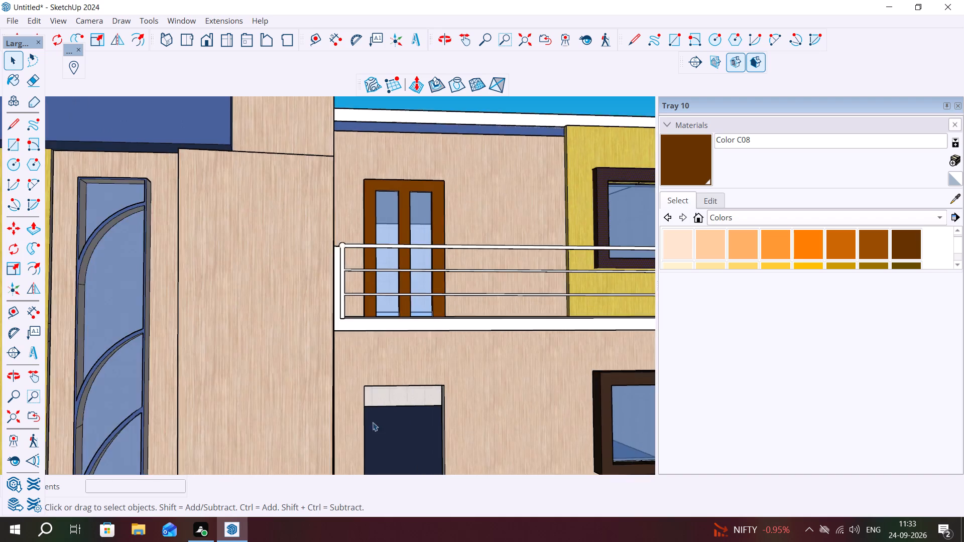
scroll(373, 422, "up", 3)
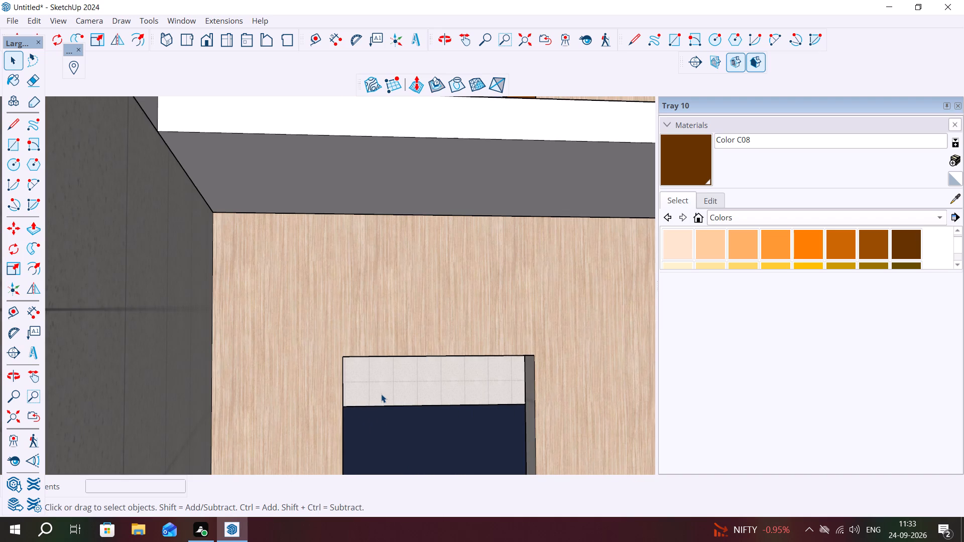
key("r")
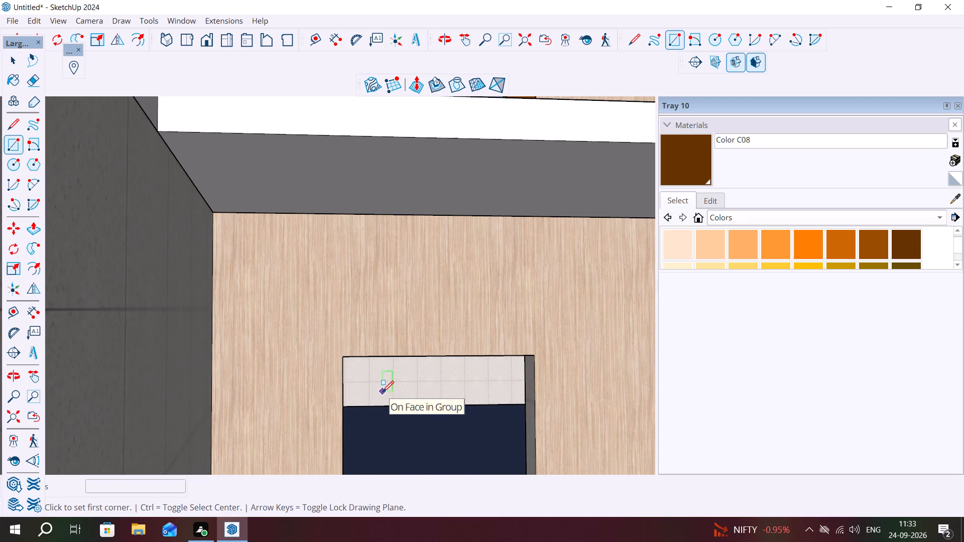
scroll(357, 372, "down", 2)
left_click(351, 365)
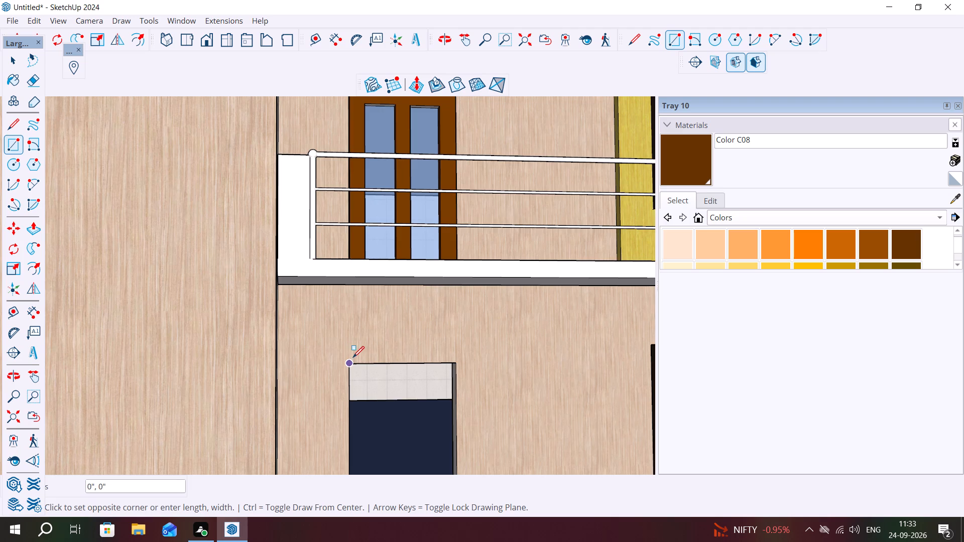
scroll(353, 357, "down", 6)
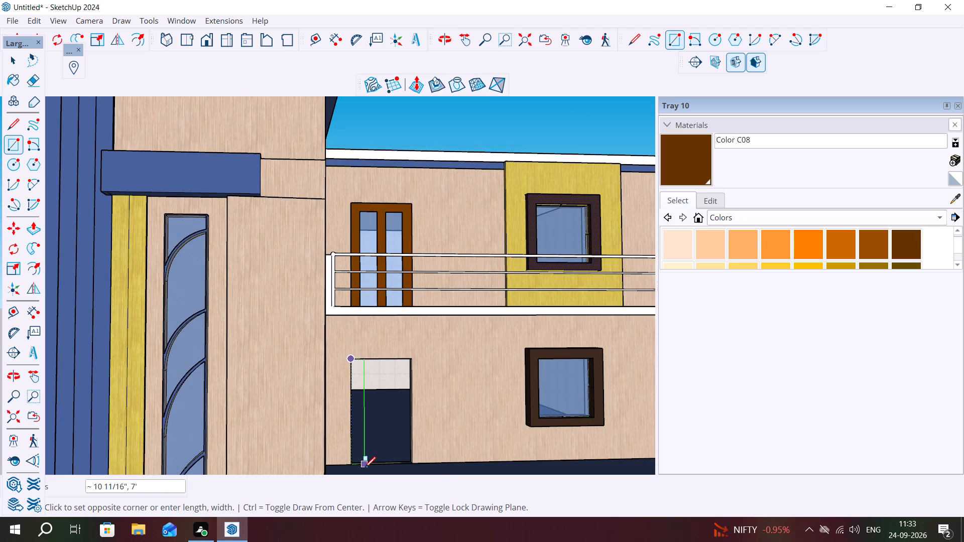
left_click(365, 468)
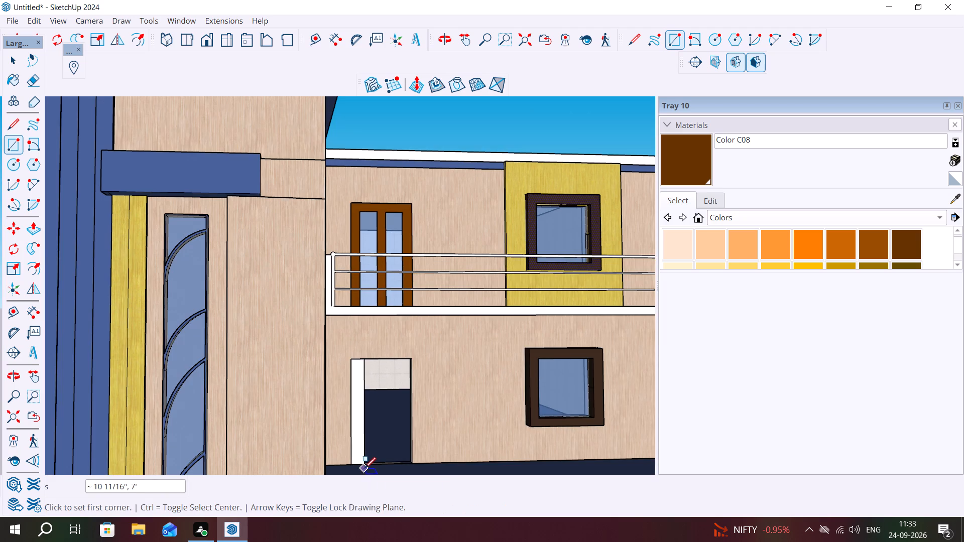
Draw a rectangle about 3' 2 7/8" by 7' filling the rest of the door opening, and select its face.
left_click(365, 361)
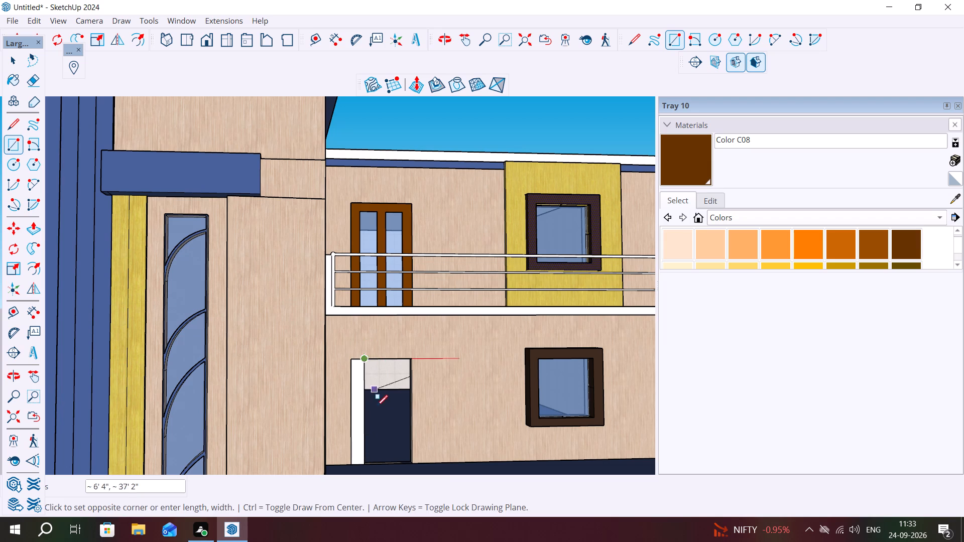
left_click(411, 465)
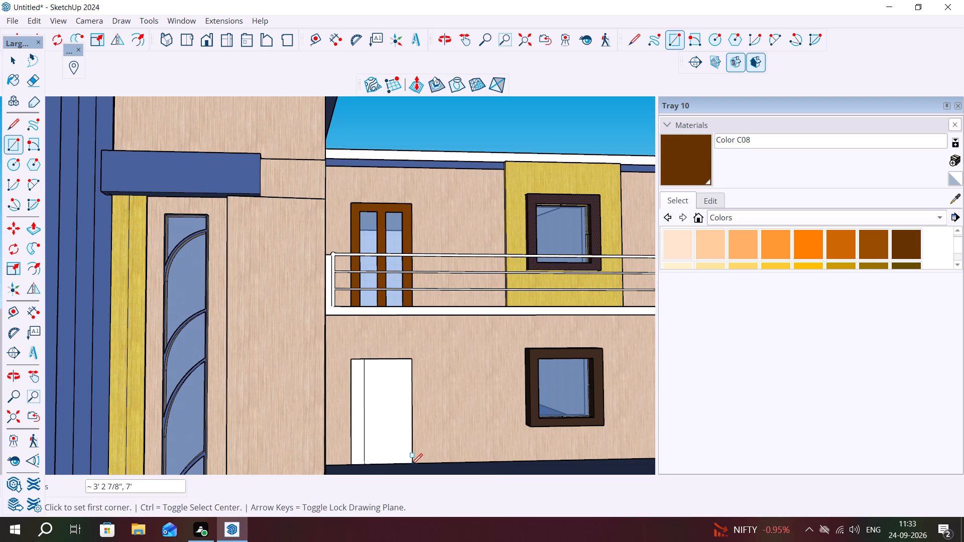
key("space")
left_click(382, 406)
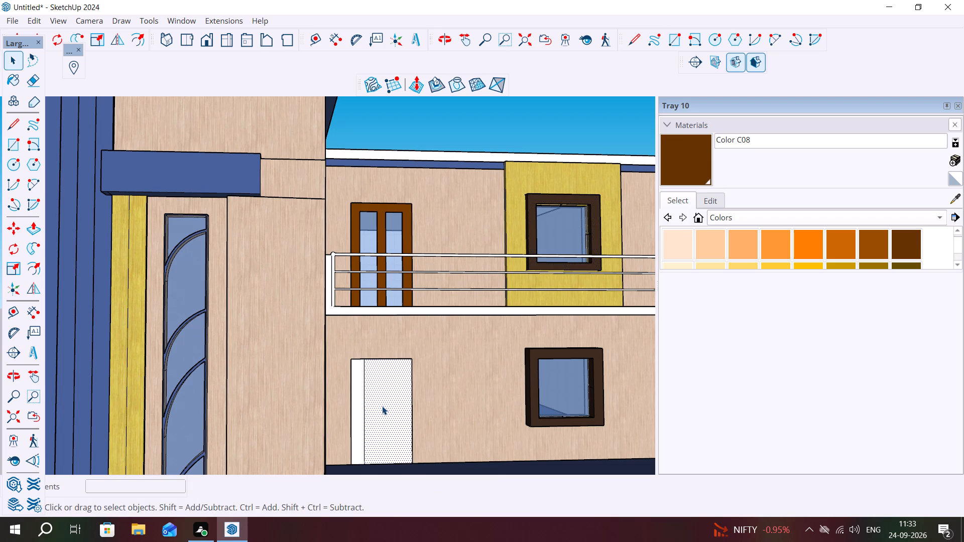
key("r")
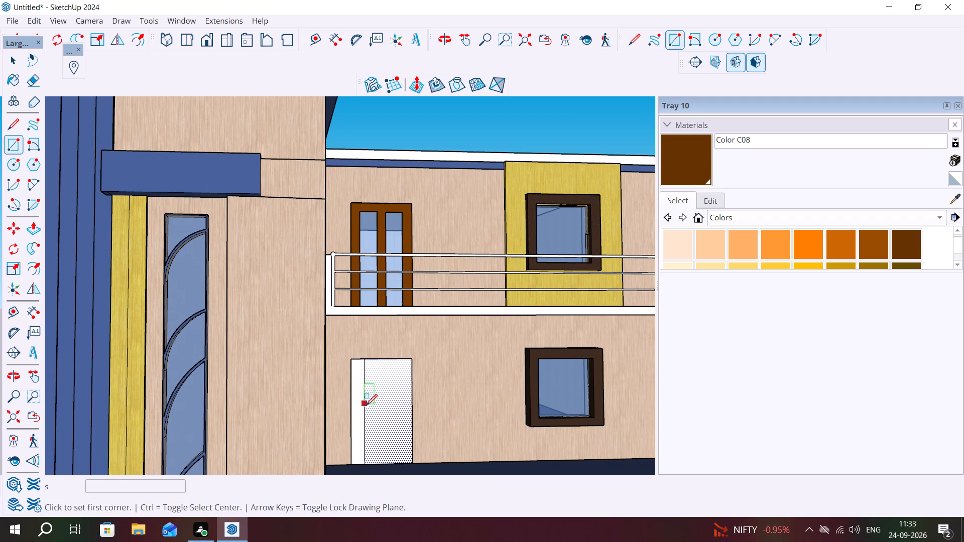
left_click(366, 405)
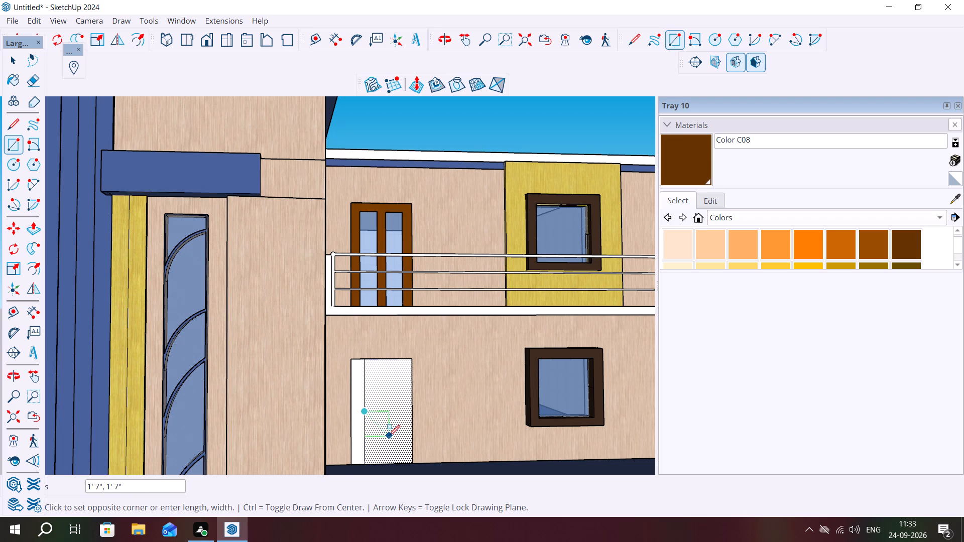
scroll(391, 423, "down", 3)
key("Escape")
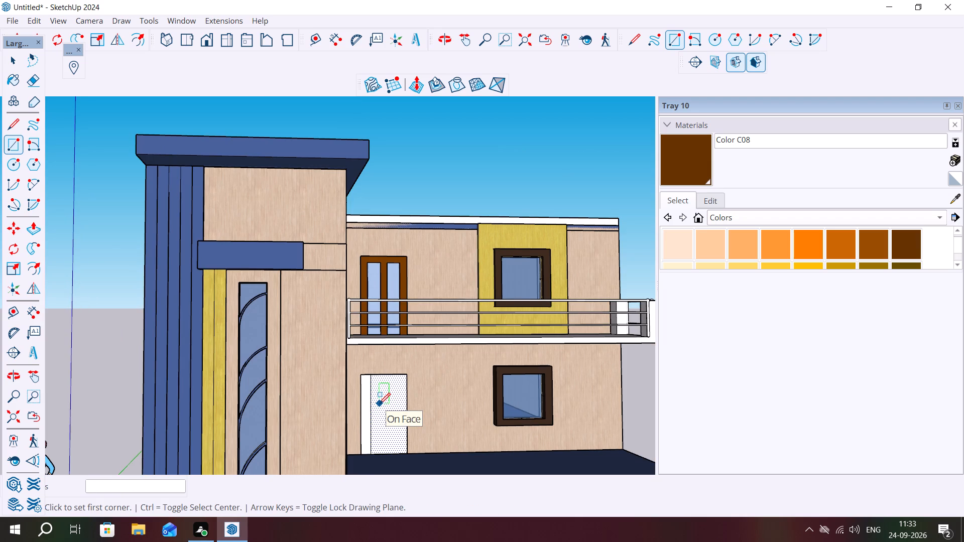
Offset the wide door panel's outline inward by about 2 1/2".
type("rf")
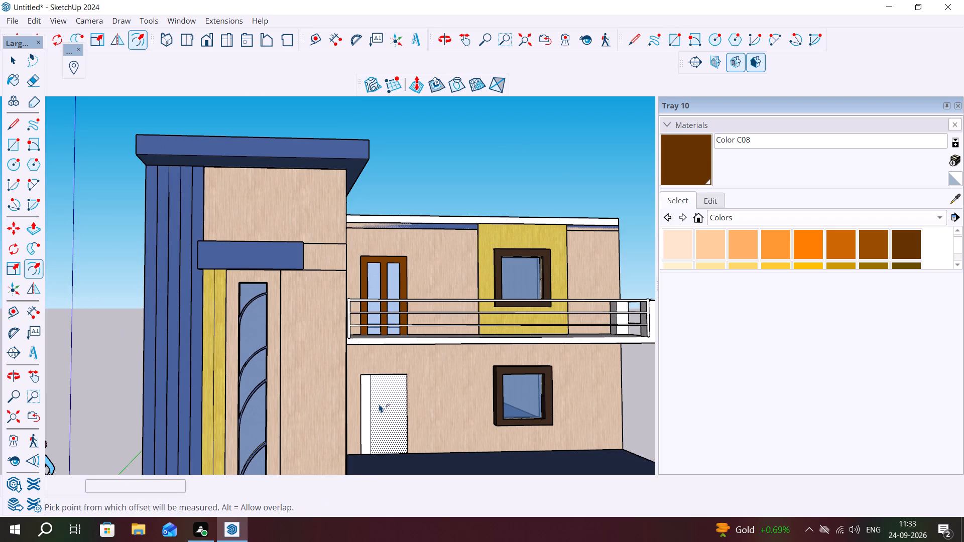
left_click(372, 399)
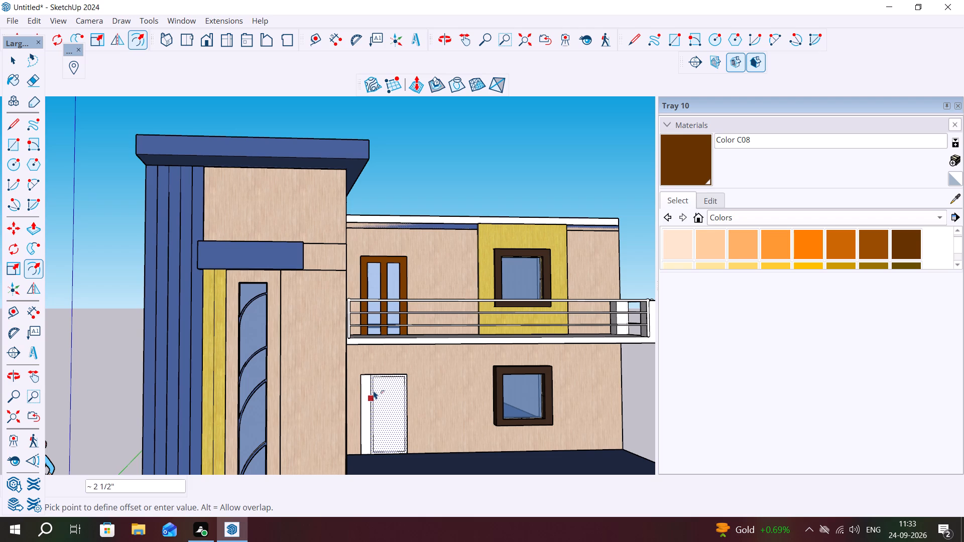
left_click(374, 390)
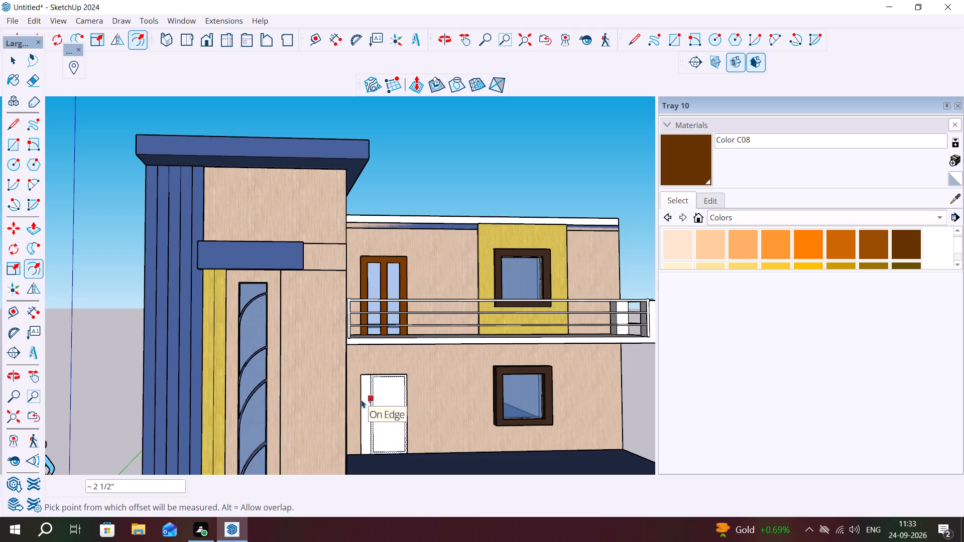
Offset the narrow side panel's outline inward by about 2 11/16".
key("Escape")
key("space")
left_click(364, 401)
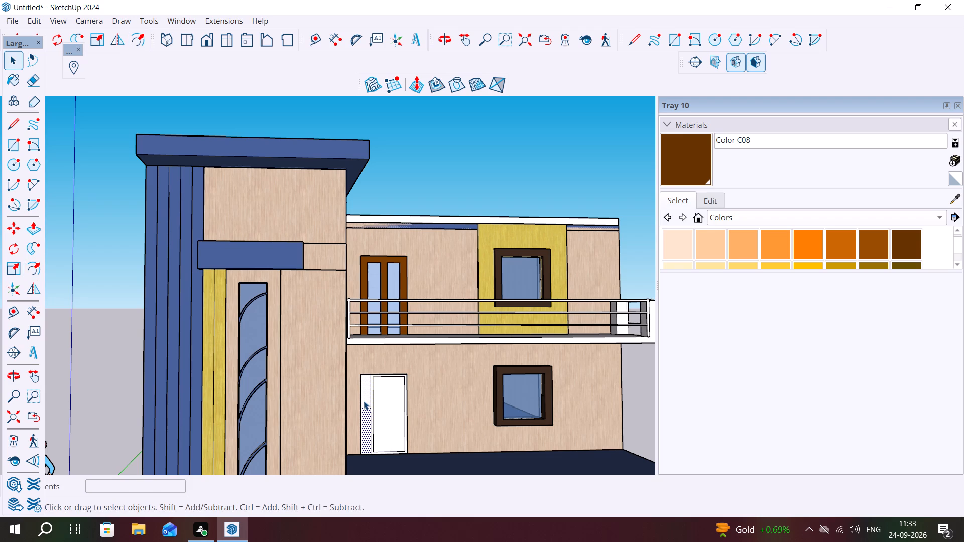
key("f")
left_click(364, 401)
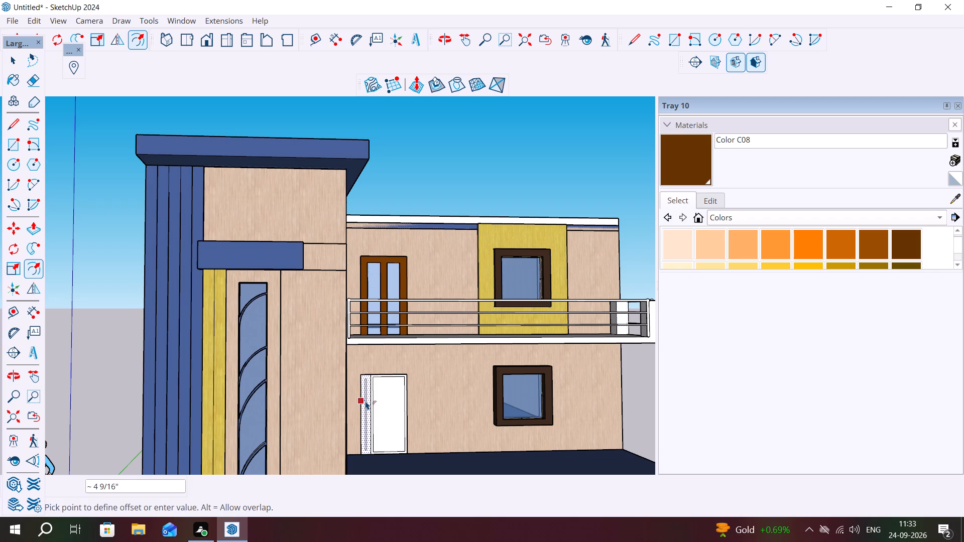
scroll(363, 398, "up", 4)
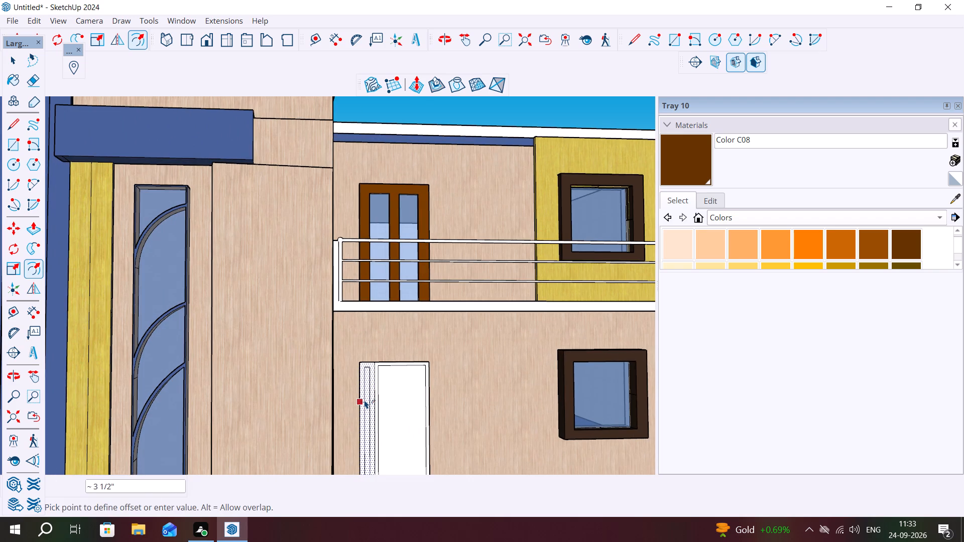
scroll(365, 400, "up", 5)
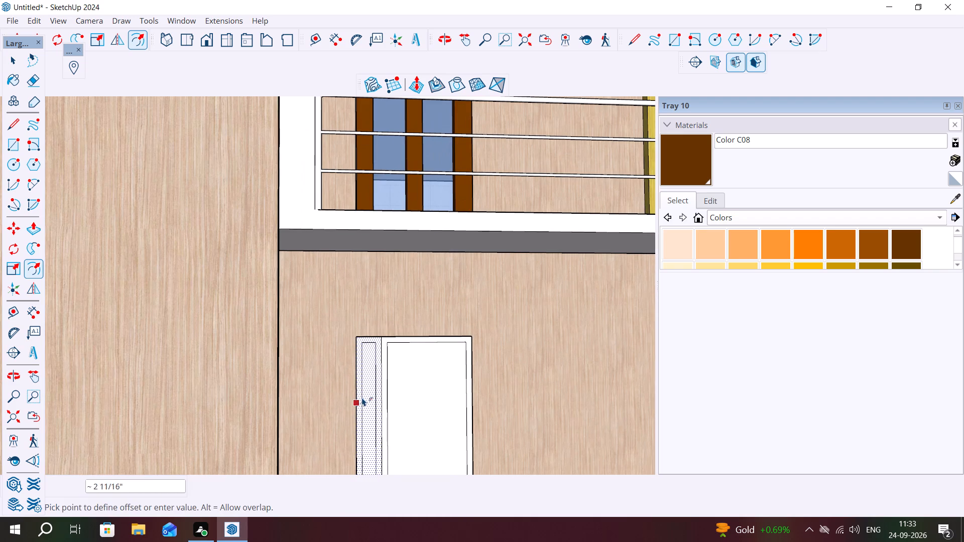
left_click(362, 397)
key("Escape")
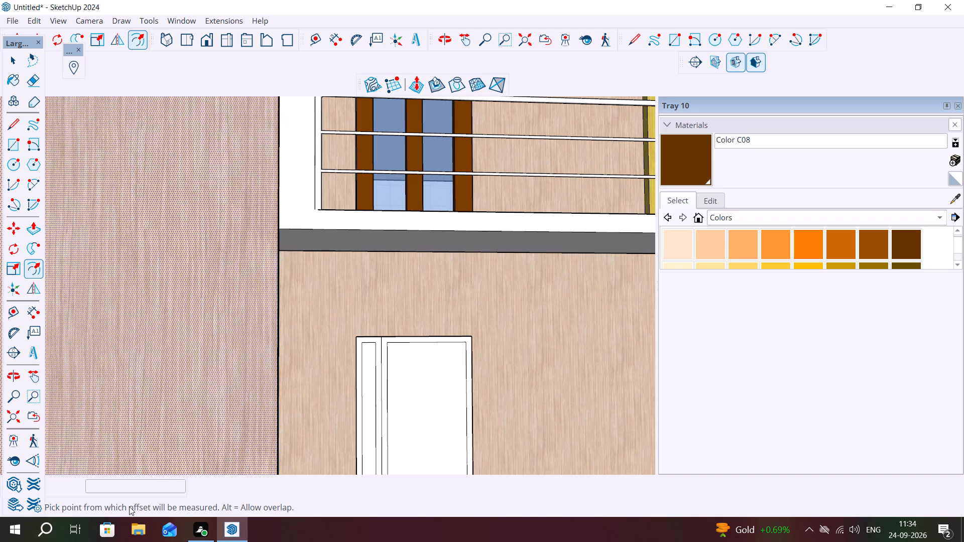
key("Escape")
key("space")
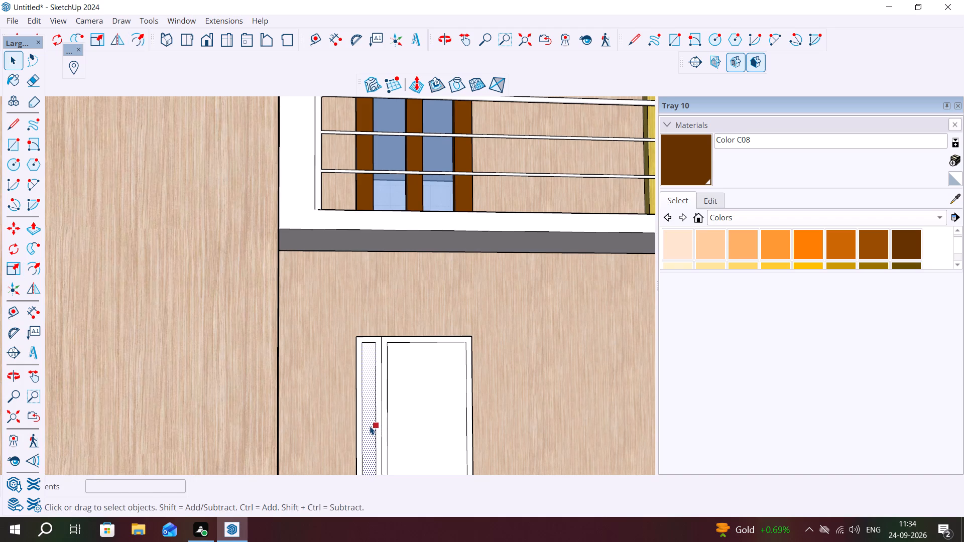
key("Escape")
key("Escape")
key("space")
key("space")
Paint the narrow side panel's inner face with Translucent Glass Blue from the Glass and Mirrors materials.
left_click(780, 216)
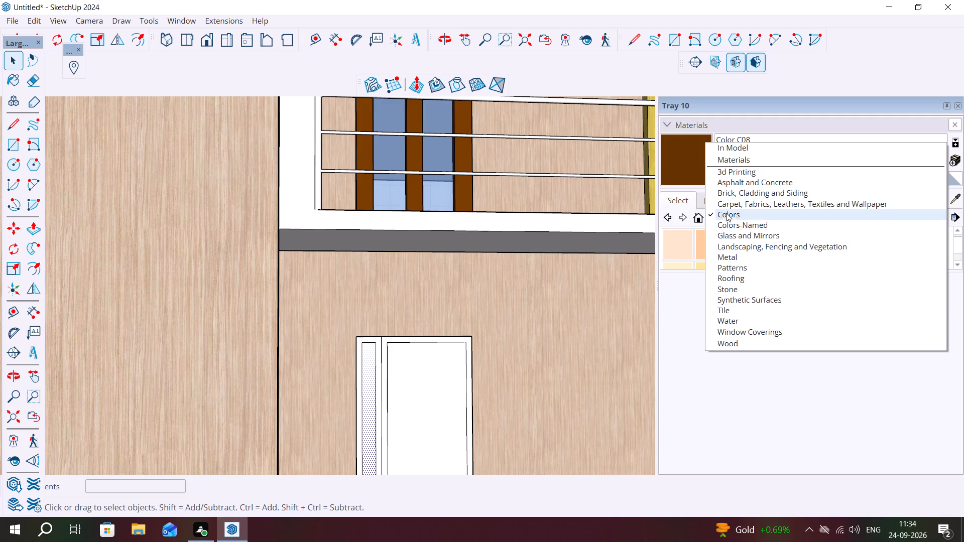
left_click(731, 233)
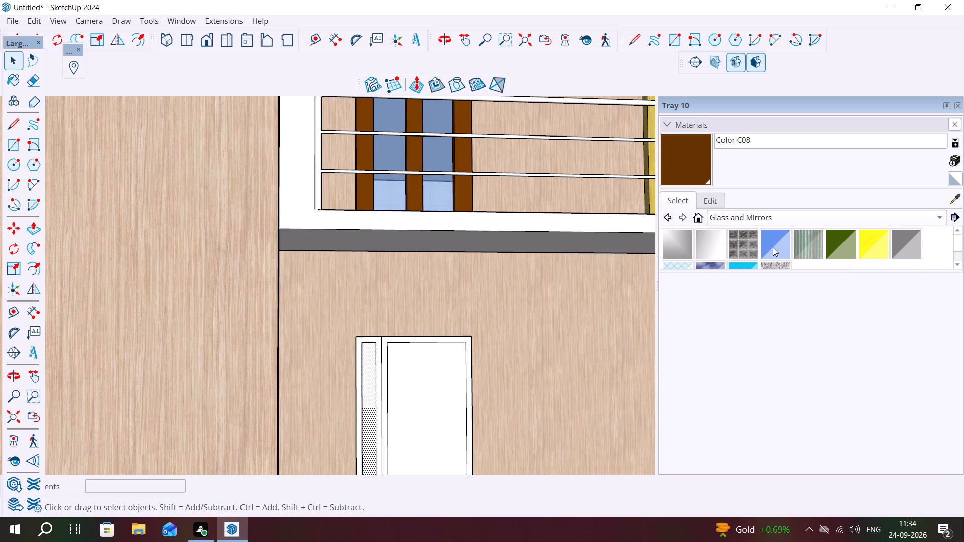
left_click(773, 247)
left_click(370, 400)
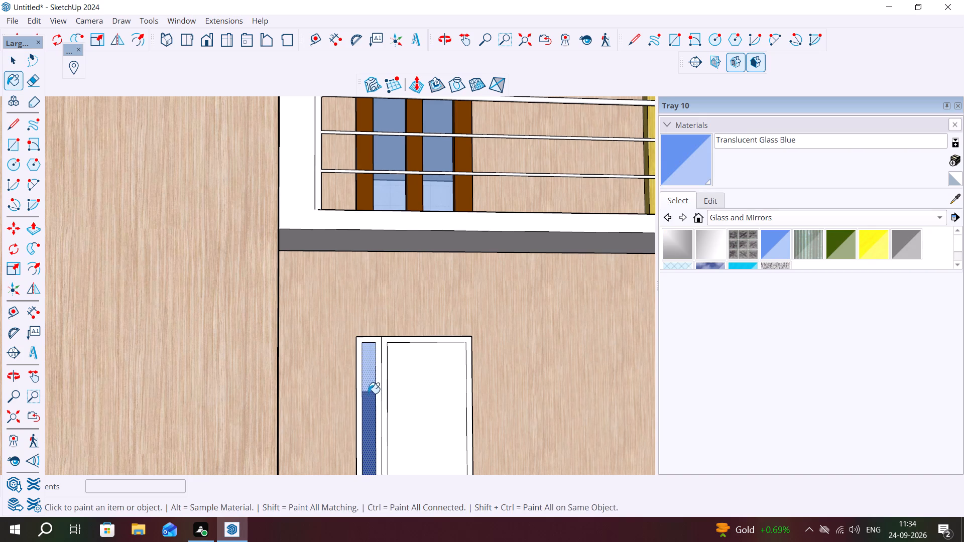
scroll(368, 388, "up", 1)
scroll(368, 388, "down", 1)
scroll(368, 388, "up", 2)
key("Escape")
key("space")
scroll(381, 364, "down", 6)
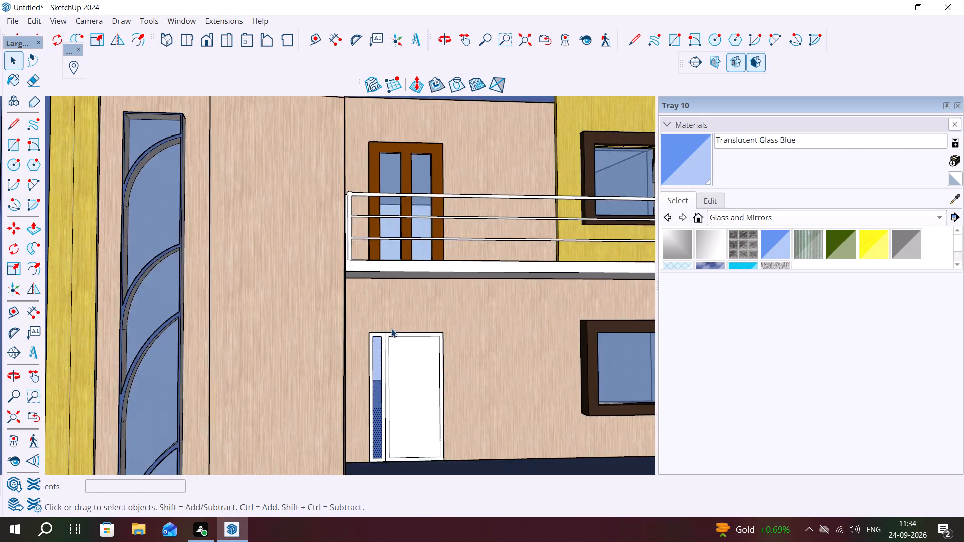
scroll(391, 329, "down", 3)
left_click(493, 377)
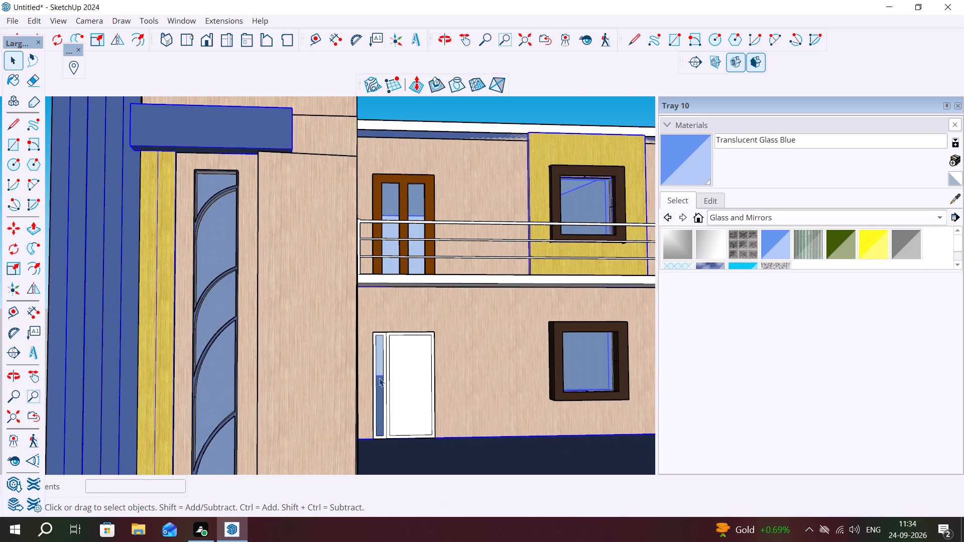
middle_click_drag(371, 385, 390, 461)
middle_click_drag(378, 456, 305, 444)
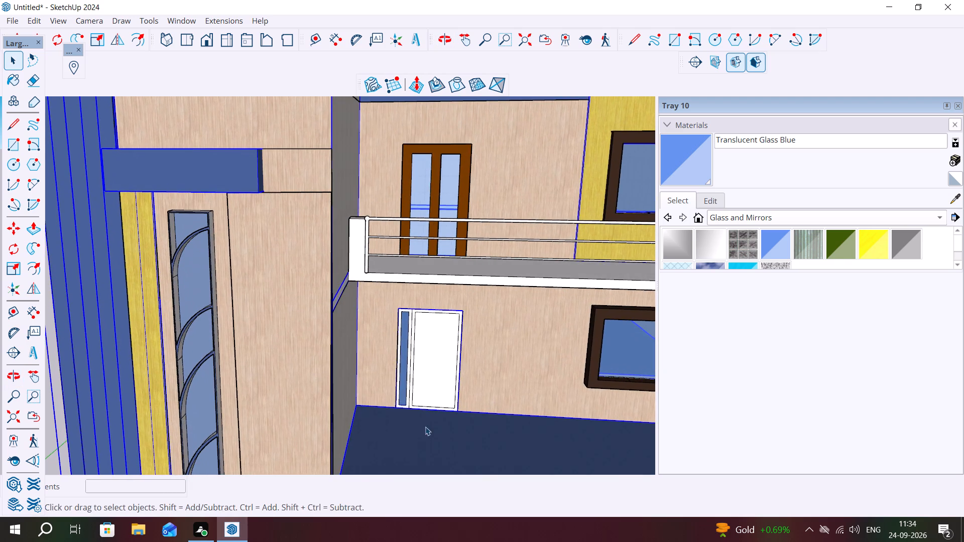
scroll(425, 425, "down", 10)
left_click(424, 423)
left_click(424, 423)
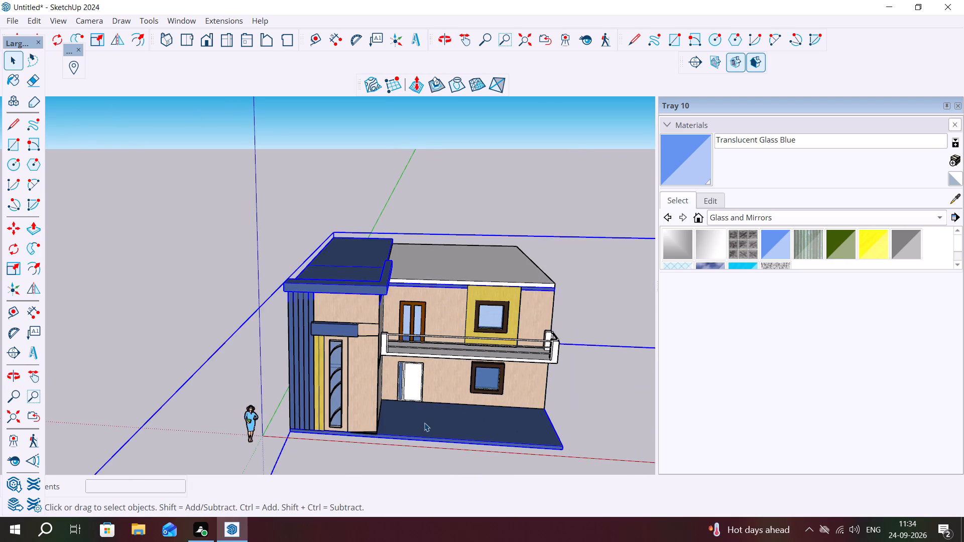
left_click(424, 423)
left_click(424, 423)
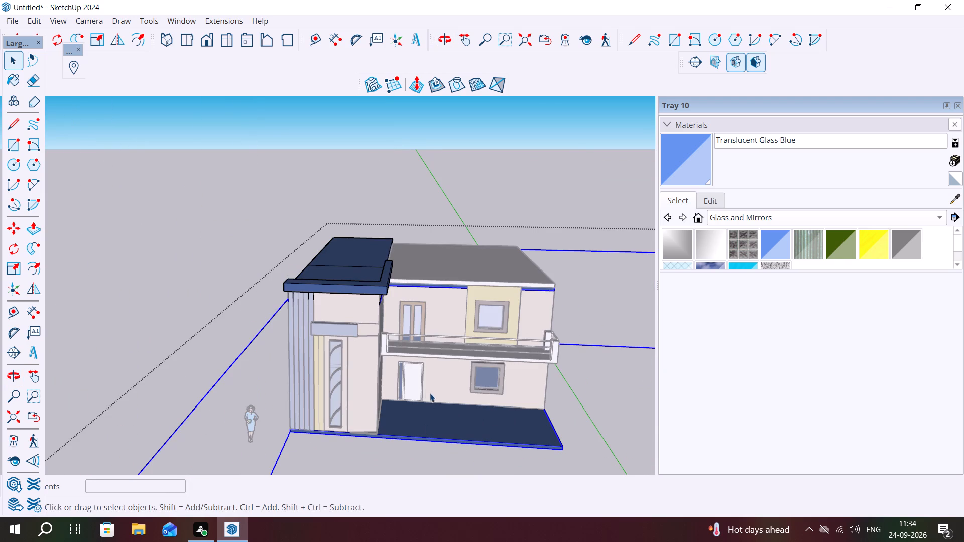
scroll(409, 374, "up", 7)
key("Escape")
Paint the front face of the upper-floor balcony door frame with Formica Laminate Dark from the Synthetic Surfaces materials.
left_click(409, 387)
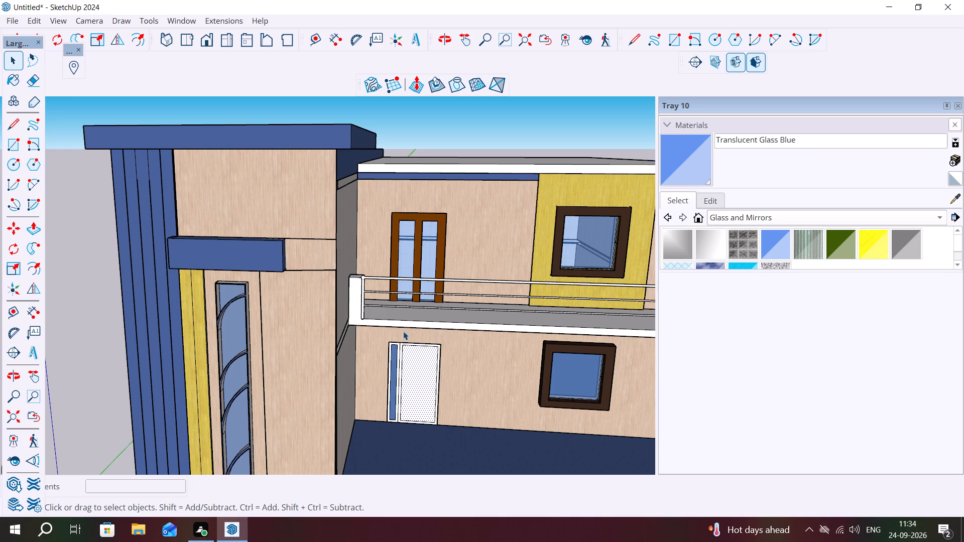
left_click(782, 216)
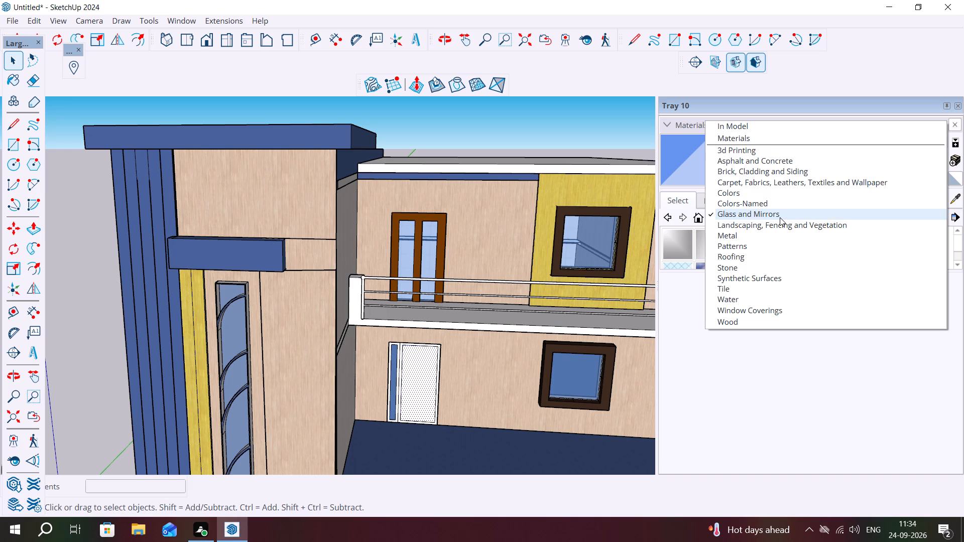
left_click(742, 276)
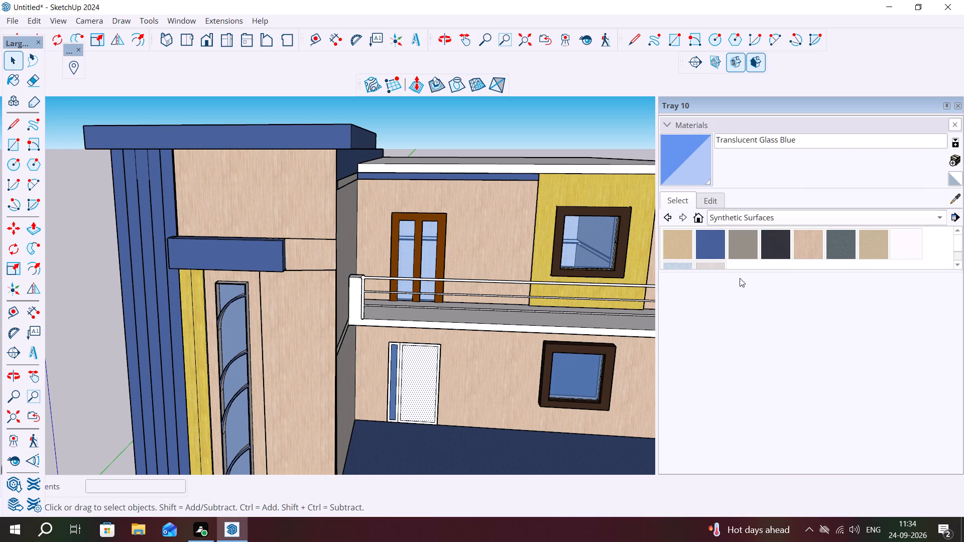
scroll(739, 246, "down", 2)
scroll(735, 242, "up", 9)
left_click(708, 244)
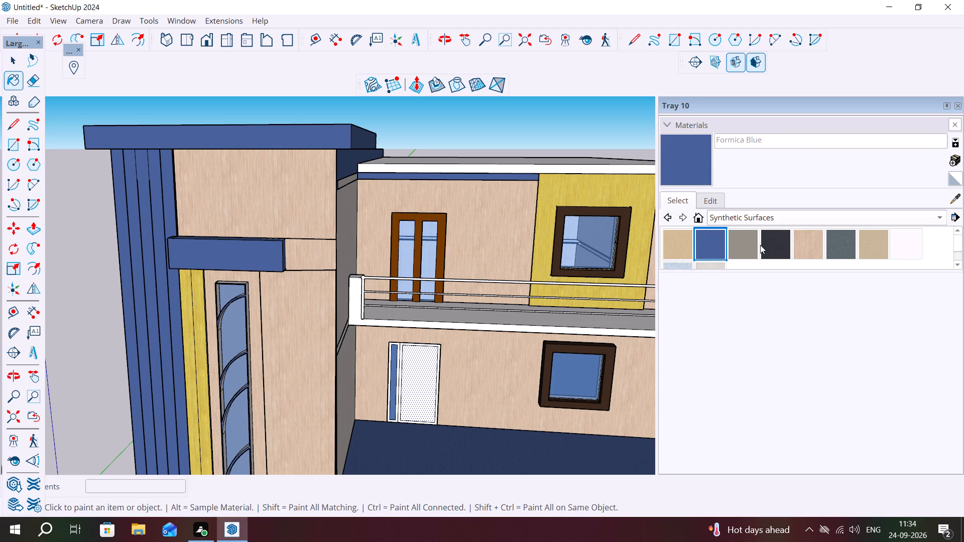
left_click(768, 243)
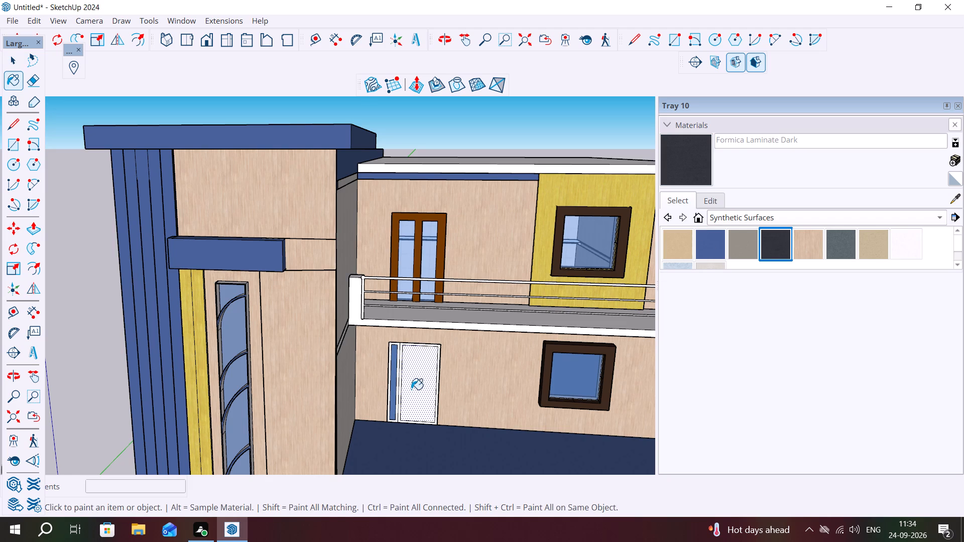
scroll(410, 387, "up", 1)
left_click(392, 238)
Paint the top edge of the upper-floor balcony door frame with Formica Laminate Dark.
scroll(394, 190, "up", 1)
scroll(394, 190, "down", 1)
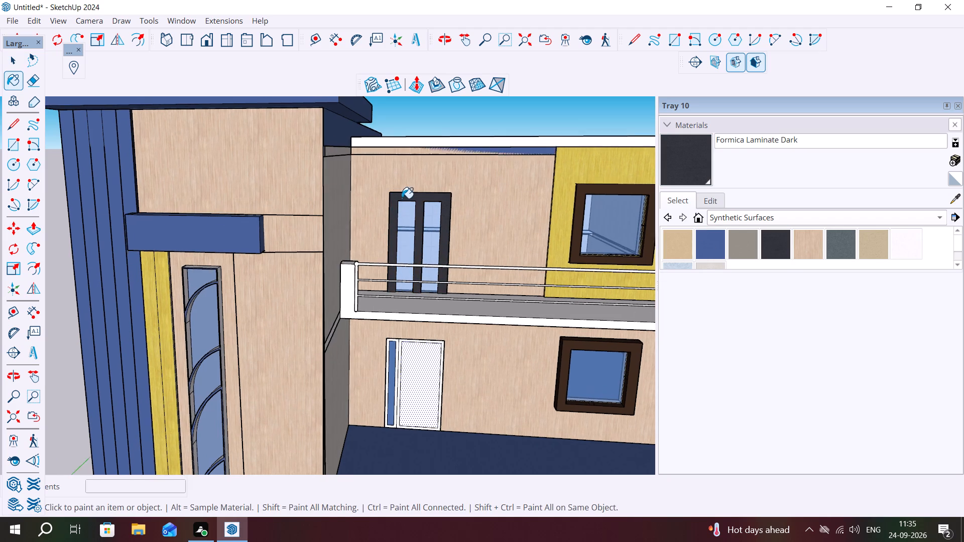
scroll(401, 199, "up", 11)
middle_click_drag(445, 176, 505, 261)
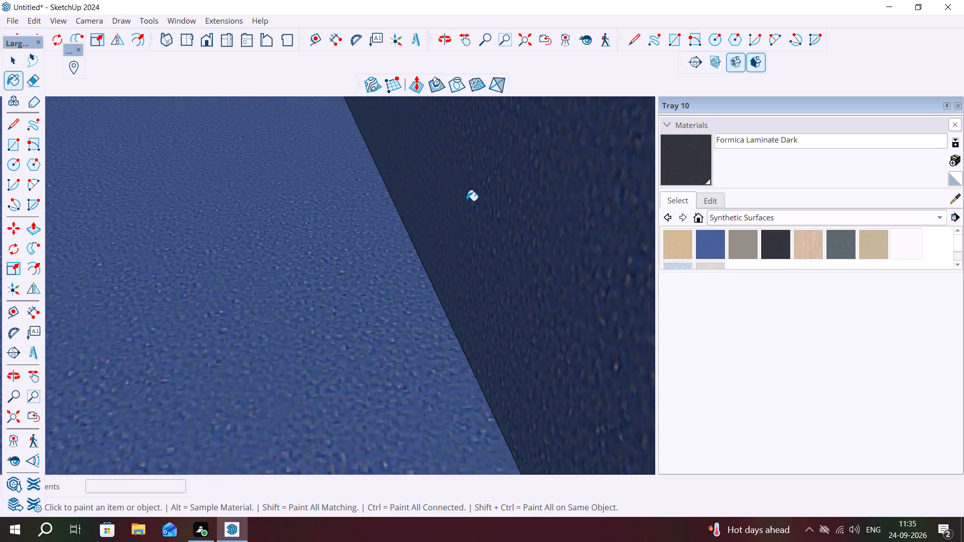
scroll(614, 223, "down", 3)
scroll(493, 255, "up", 1)
scroll(492, 256, "down", 13)
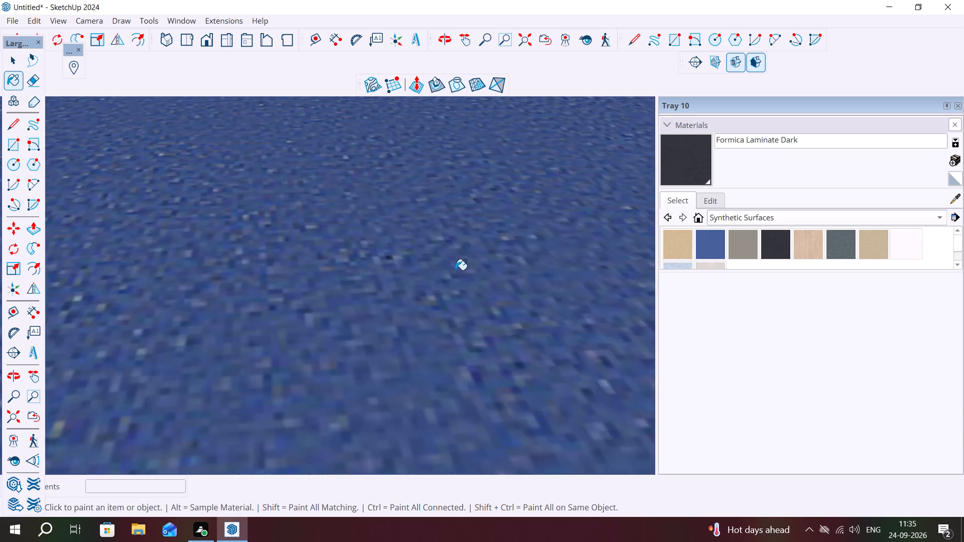
scroll(455, 270, "down", 10)
scroll(451, 270, "up", 1)
scroll(451, 270, "down", 17)
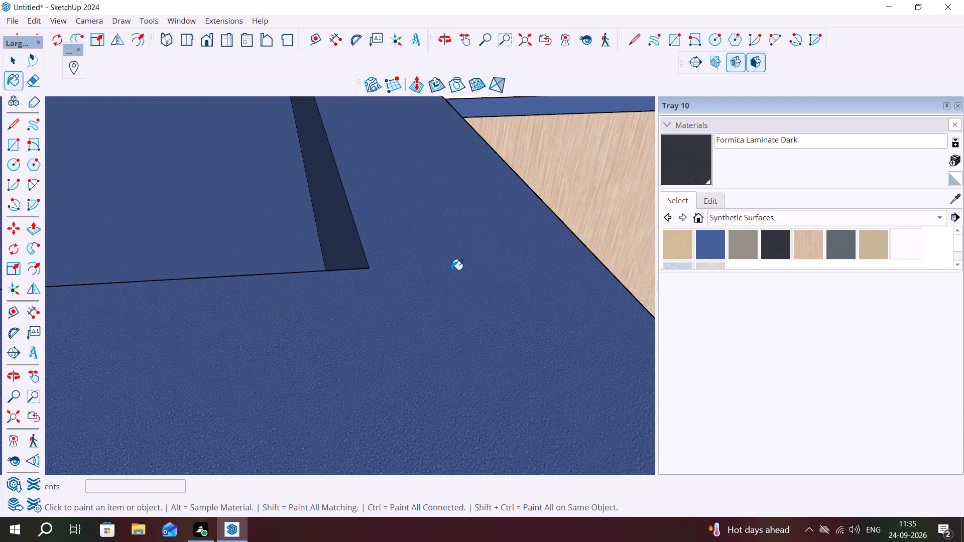
scroll(451, 270, "down", 4)
scroll(627, 283, "up", 1)
middle_click_drag(627, 283, 585, 277)
scroll(410, 200, "up", 10)
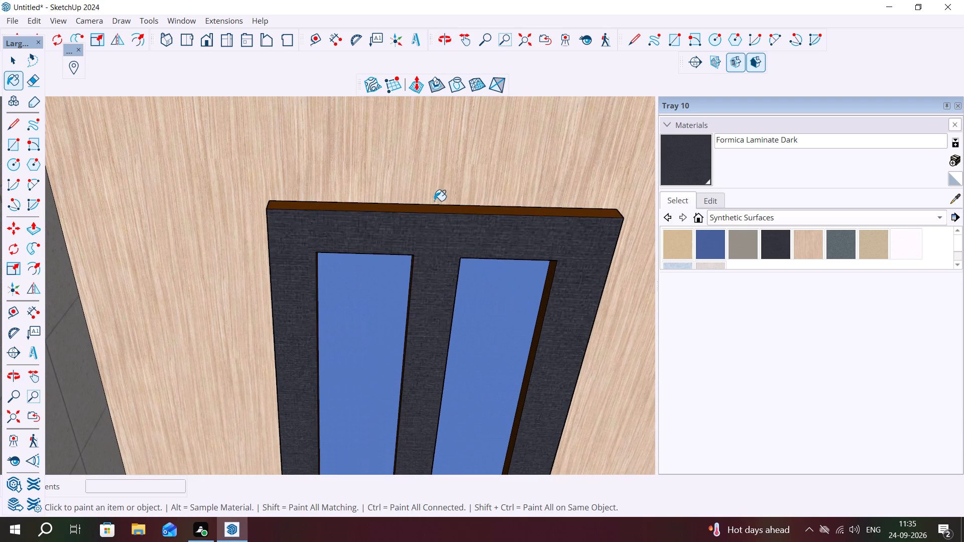
left_click(432, 210)
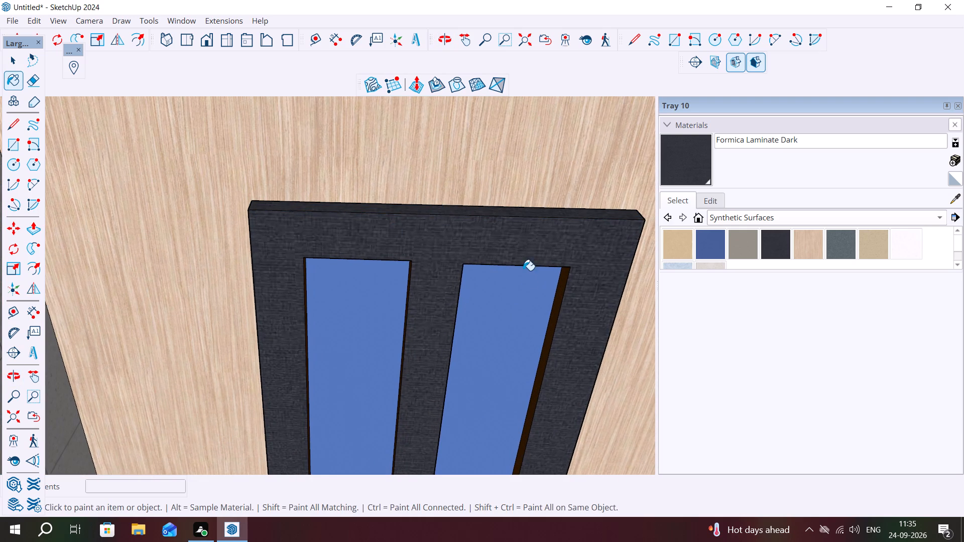
Paint both side reveals of the right glass opening, the left opening's right reveal and the frame's outer left side with Formica Laminate Dark.
middle_click_drag(524, 291, 343, 175)
left_click(457, 313)
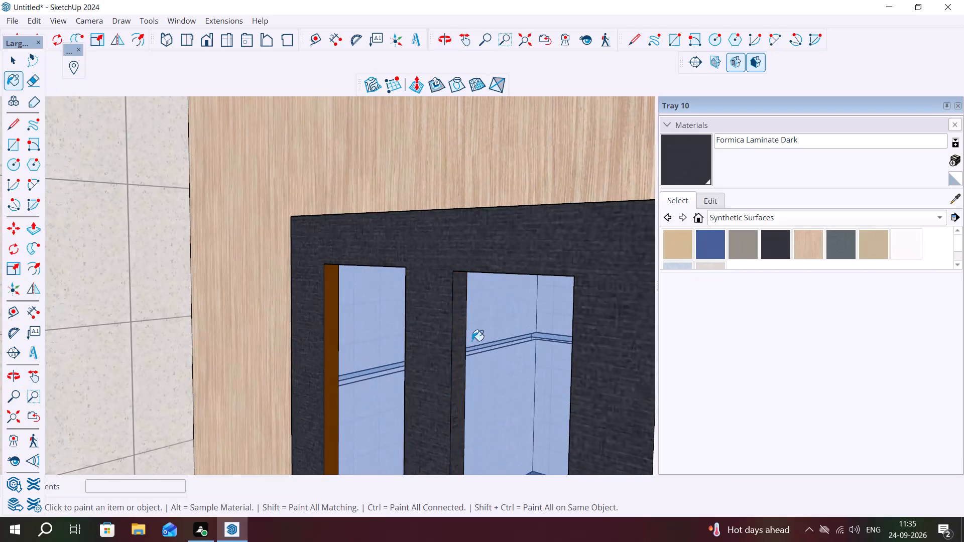
middle_click_drag(465, 329, 623, 351)
scroll(623, 351, "up", 1)
middle_click_drag(548, 331, 654, 277)
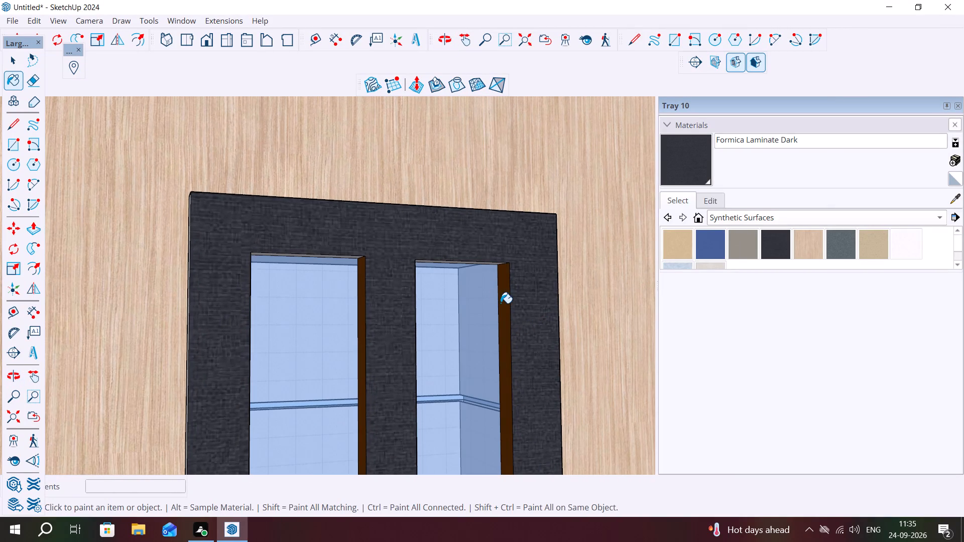
left_click(504, 304)
left_click(361, 327)
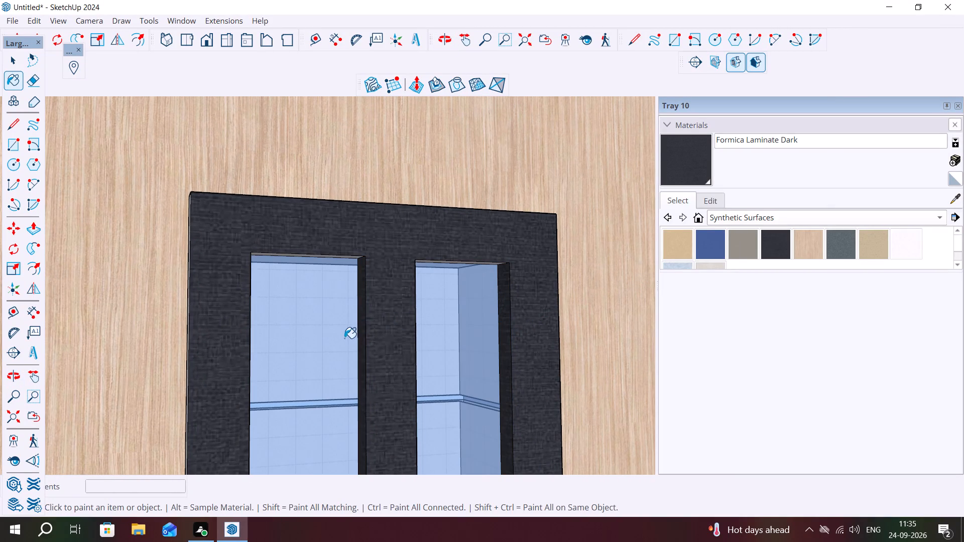
middle_click_drag(190, 317, 284, 320)
left_click(216, 320)
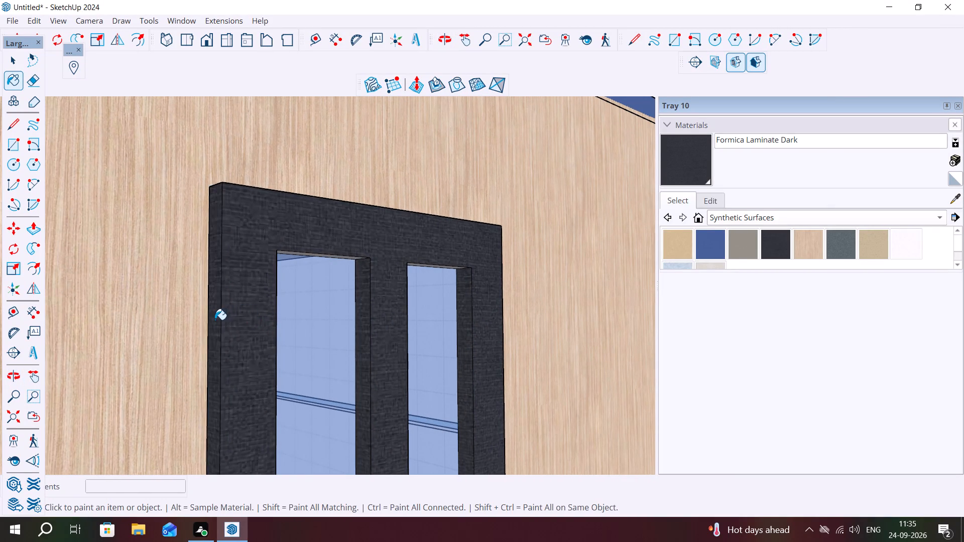
Paint the left glass opening's remaining brown side reveal and the underside of its head with Formica Laminate Dark.
scroll(229, 307, "down", 4)
scroll(287, 280, "down", 16)
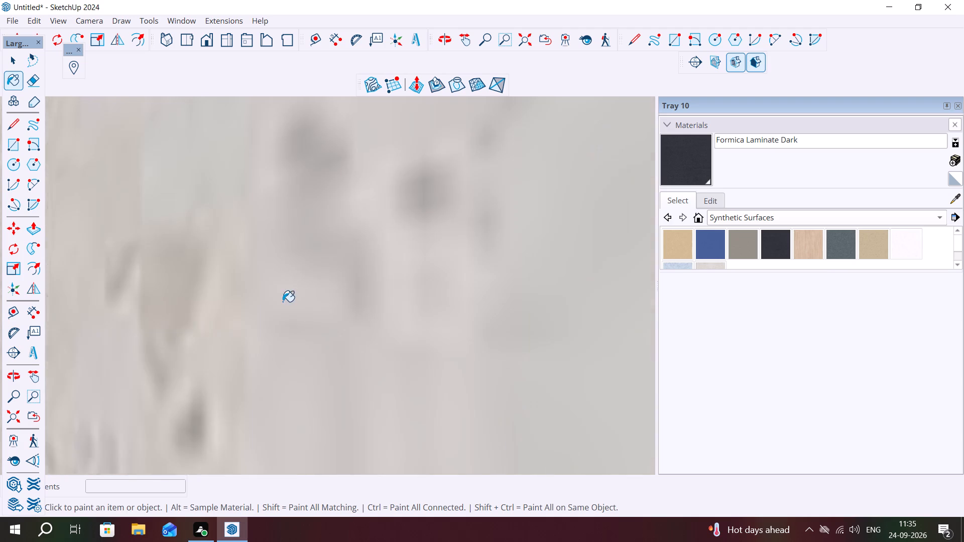
scroll(283, 302, "down", 20)
scroll(283, 302, "down", 6)
scroll(351, 315, "up", 1)
scroll(351, 315, "down", 7)
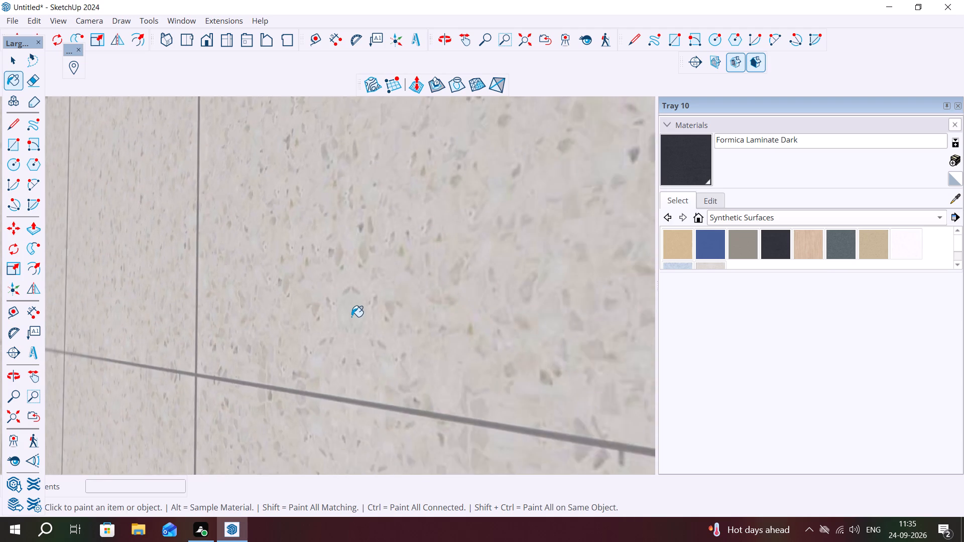
scroll(351, 317, "down", 20)
scroll(351, 317, "down", 10)
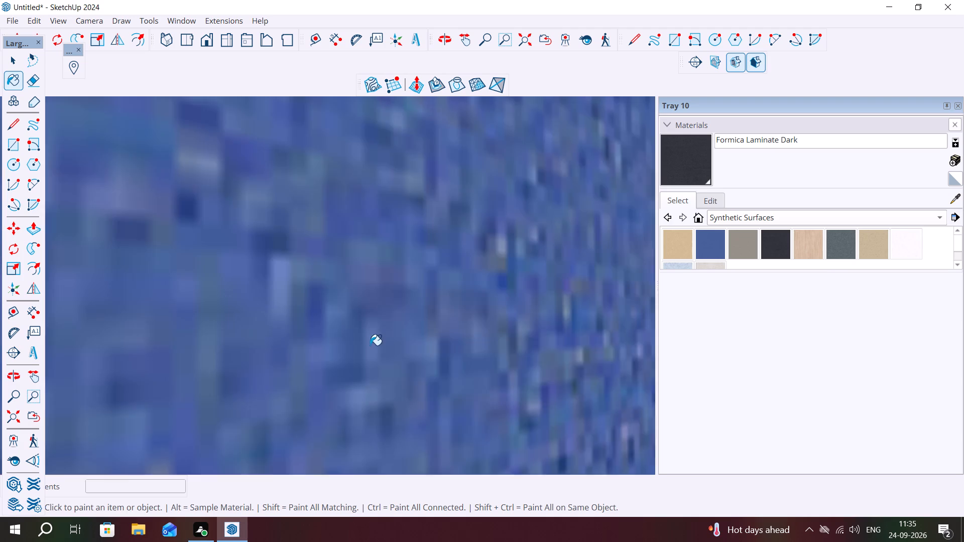
scroll(370, 345, "down", 16)
key("Escape")
key("space")
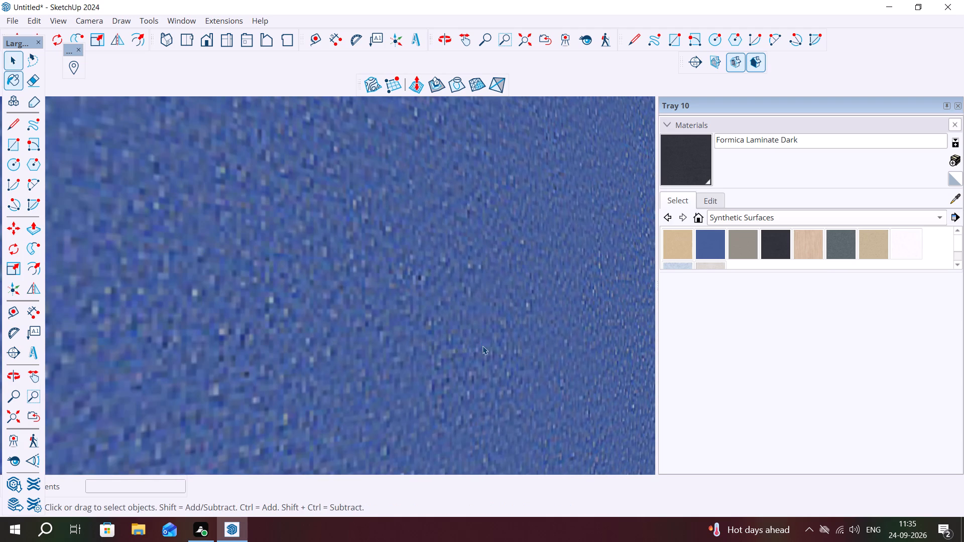
scroll(483, 346, "down", 20)
scroll(483, 346, "down", 5)
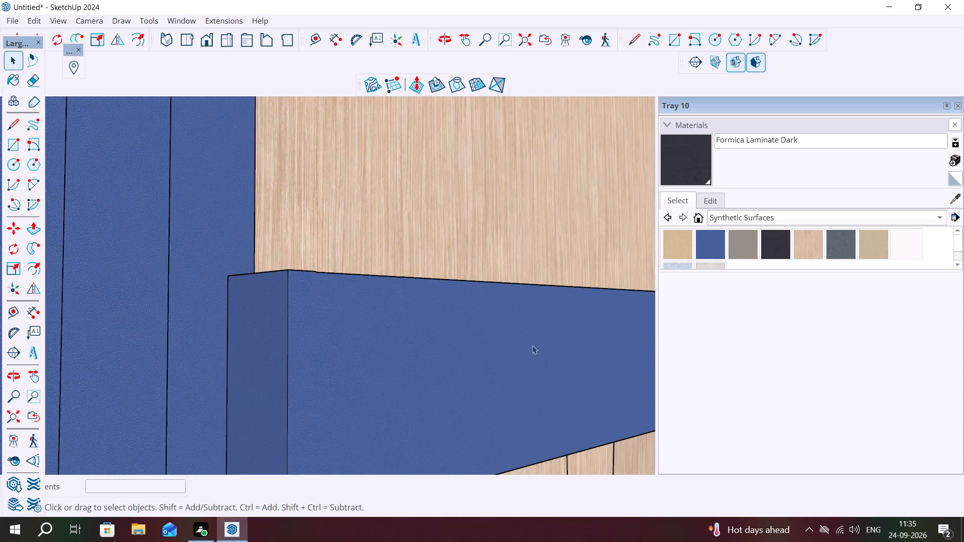
scroll(531, 343, "down", 9)
scroll(561, 419, "down", 8)
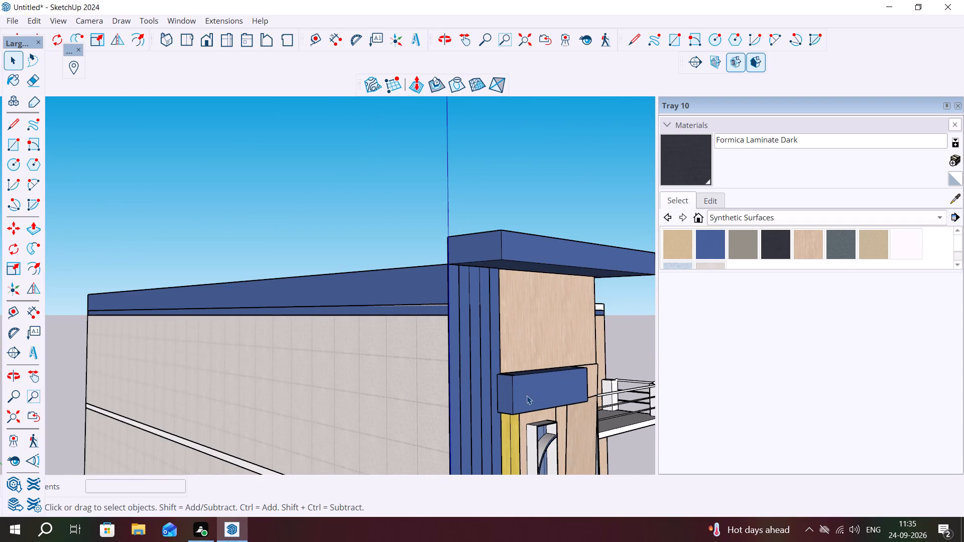
middle_click_drag(559, 387, 447, 386)
middle_click_drag(576, 377, 525, 367)
scroll(505, 374, "down", 4)
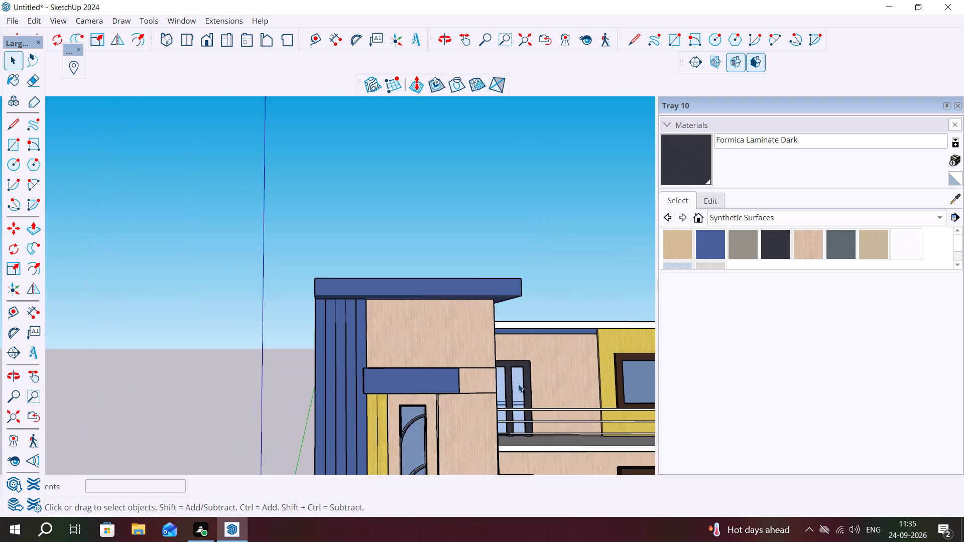
middle_click_drag(520, 384, 496, 458)
scroll(508, 395, "up", 11)
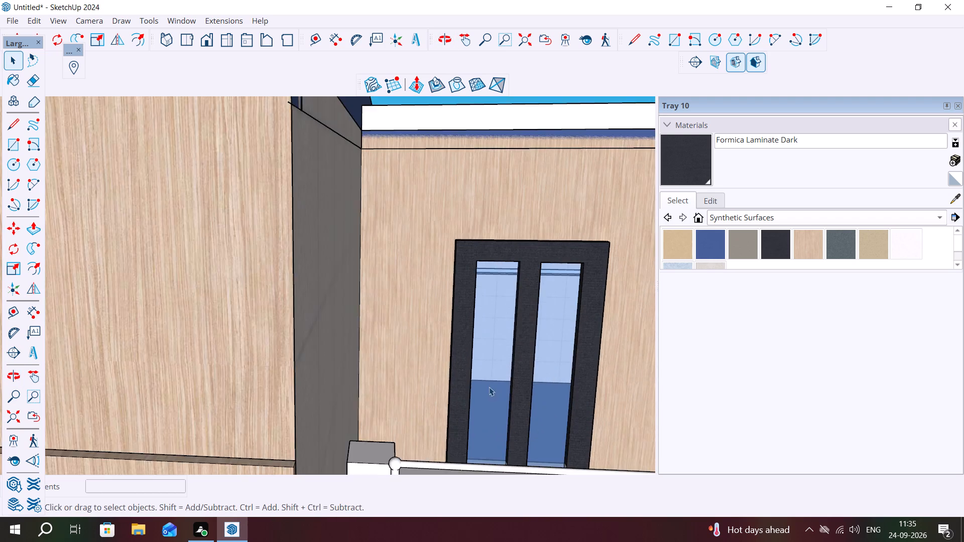
scroll(489, 387, "up", 3)
middle_click_drag(489, 387, 422, 405)
middle_click_drag(484, 417, 360, 348)
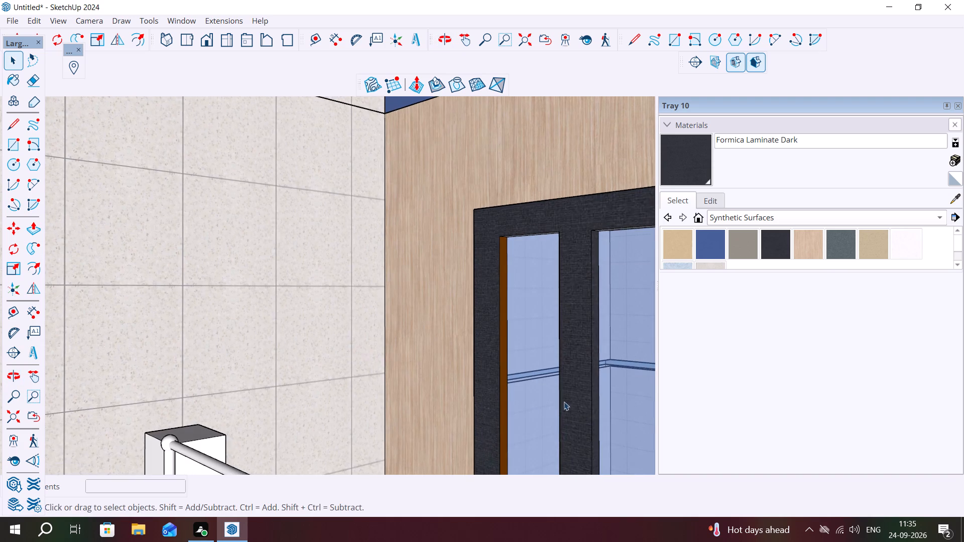
scroll(557, 399, "up", 3)
left_click(766, 246)
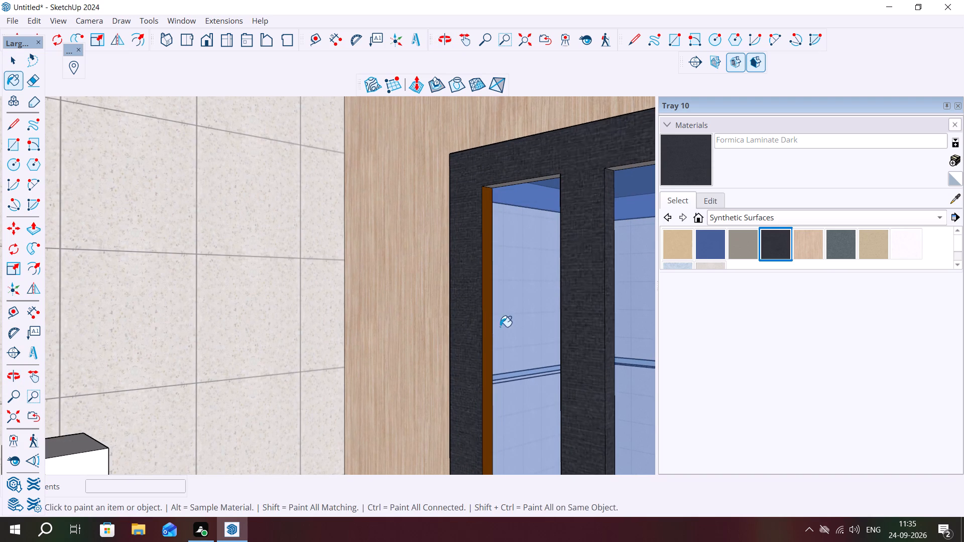
left_click(487, 338)
middle_click_drag(515, 183, 499, 121)
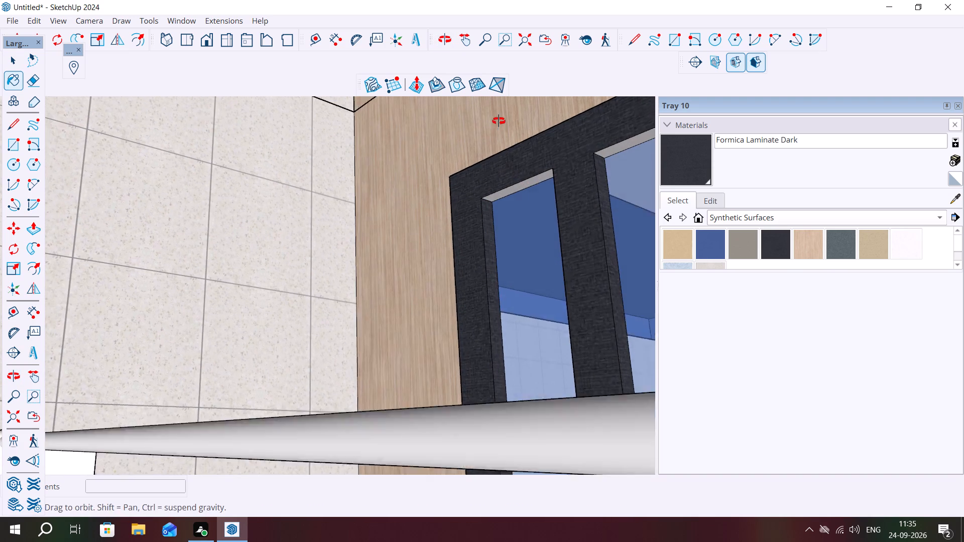
middle_click_drag(499, 121, 500, 115)
left_click(517, 192)
Paint the unpainted patch at the foot of the balcony door's right post, on its inner side, with Formica Laminate Dark.
scroll(452, 218, "down", 6)
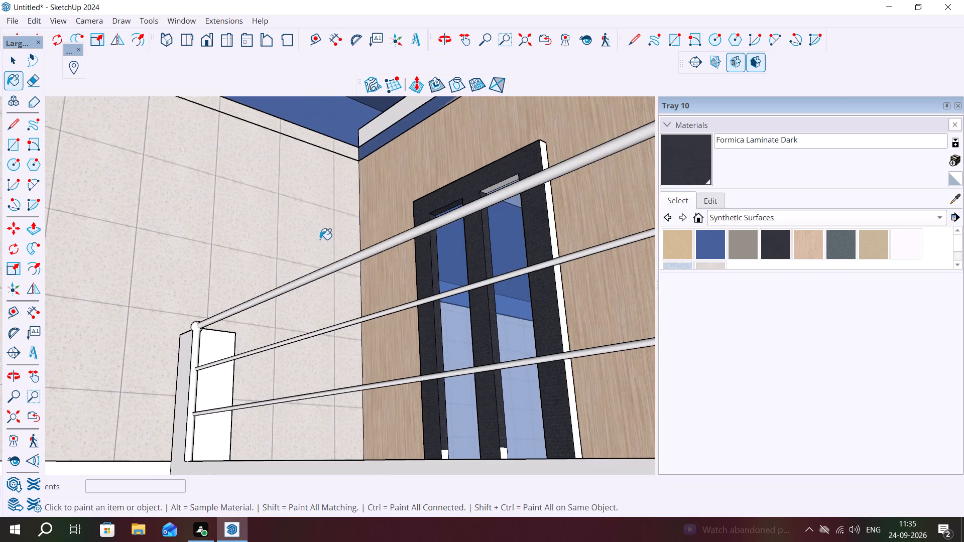
middle_click_drag(320, 239, 502, 386)
middle_click_drag(470, 336, 646, 332)
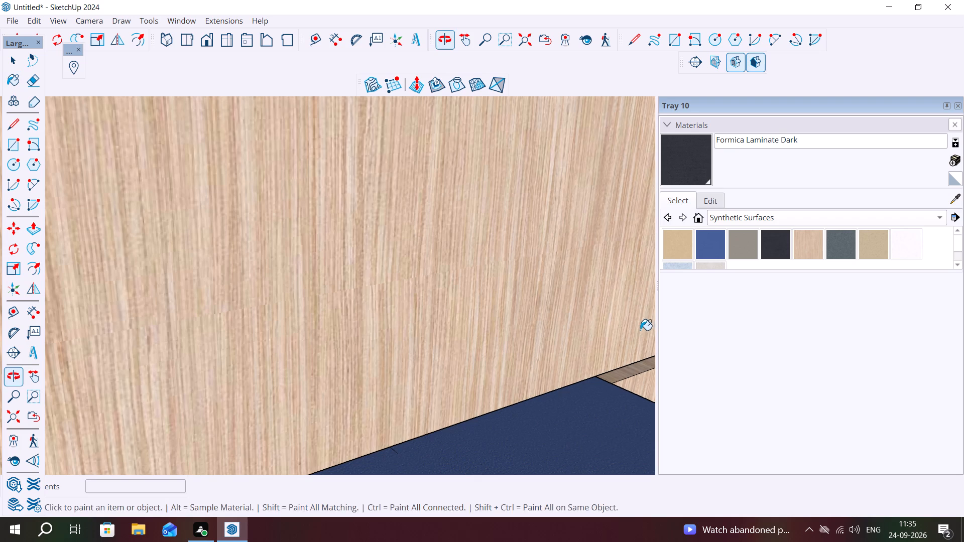
middle_click_drag(634, 331, 618, 343)
scroll(616, 387, "down", 14)
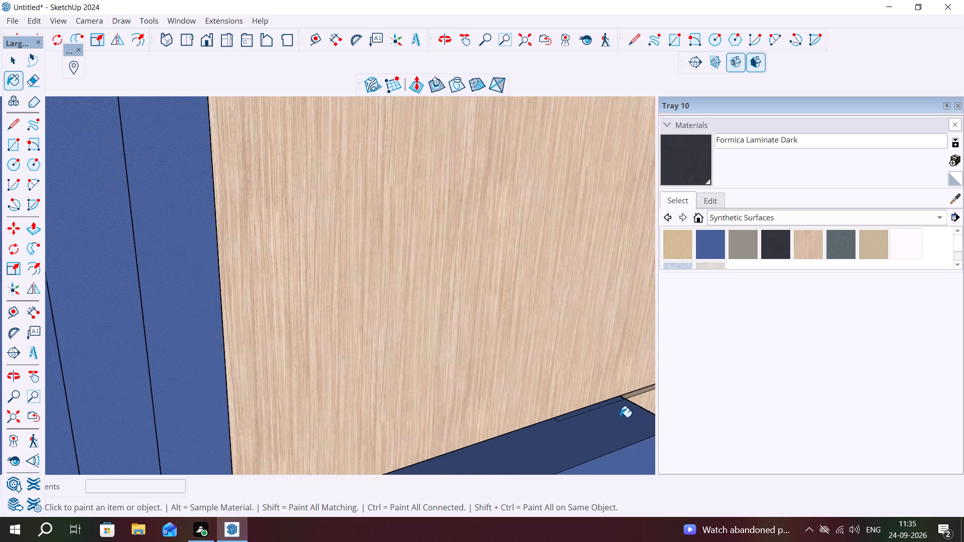
scroll(620, 417, "down", 3)
scroll(582, 389, "down", 12)
middle_click_drag(608, 425, 598, 440)
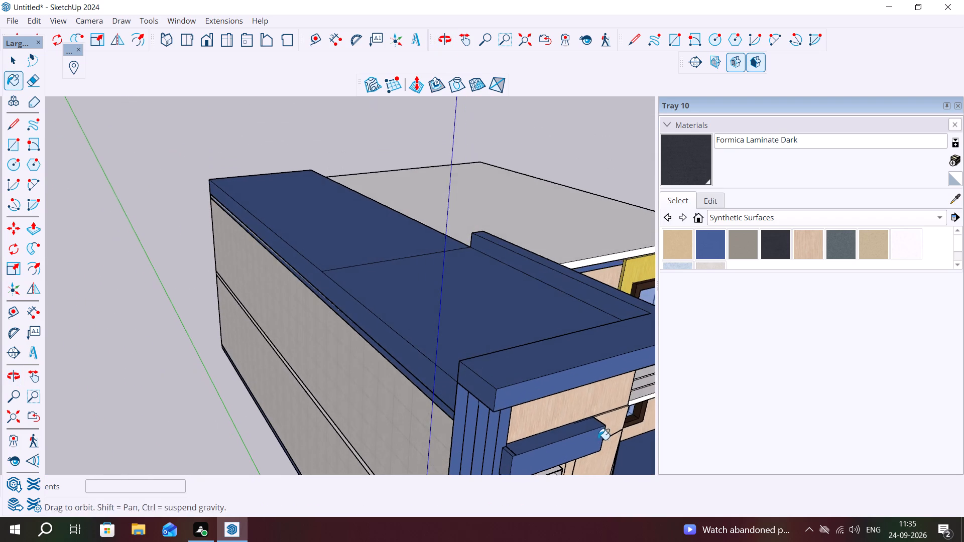
middle_click_drag(598, 440, 598, 438)
scroll(63, 321, "down", 8)
scroll(289, 312, "up", 3)
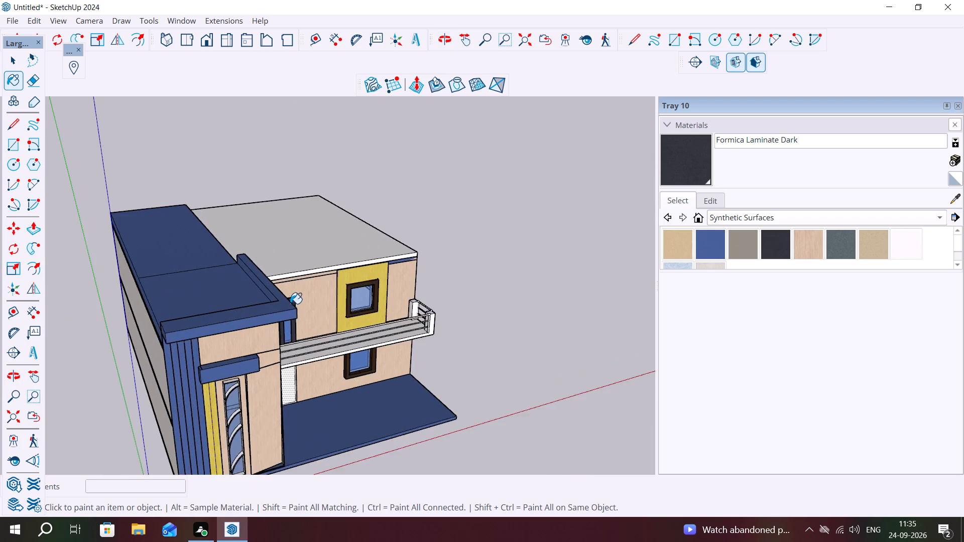
scroll(290, 304, "up", 9)
middle_click_drag(262, 341, 212, 352)
scroll(215, 342, "up", 10)
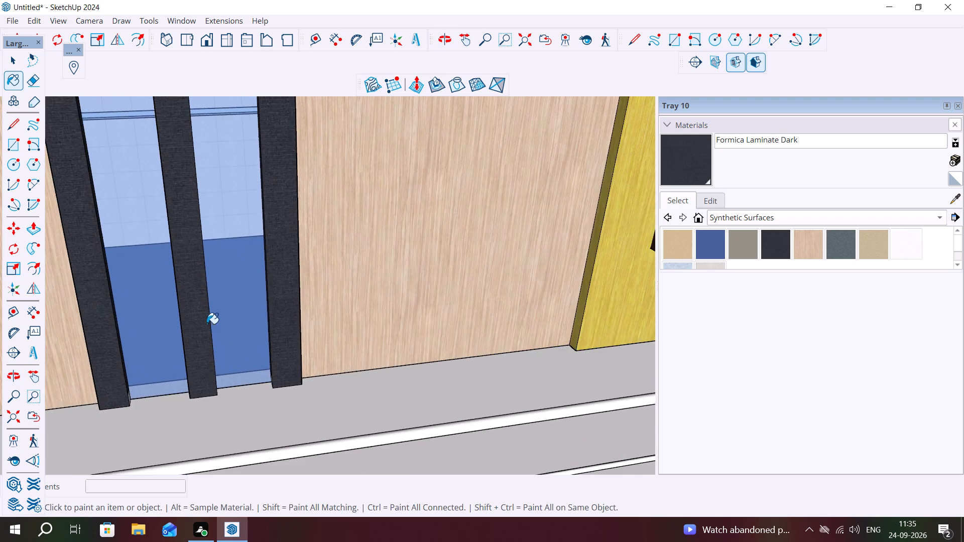
middle_click_drag(210, 323, 312, 345)
scroll(291, 404, "up", 8)
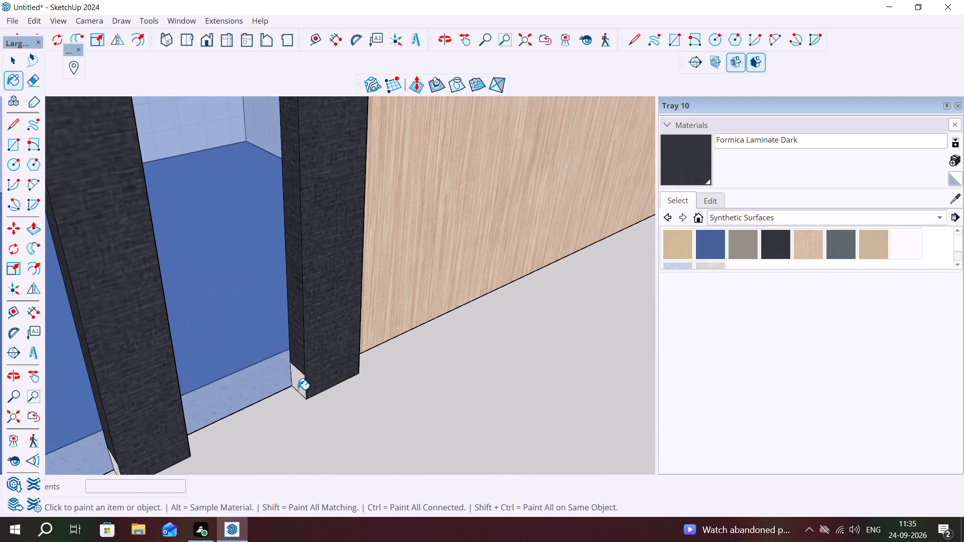
left_click(294, 388)
left_click(302, 391)
scroll(301, 390, "up", 4)
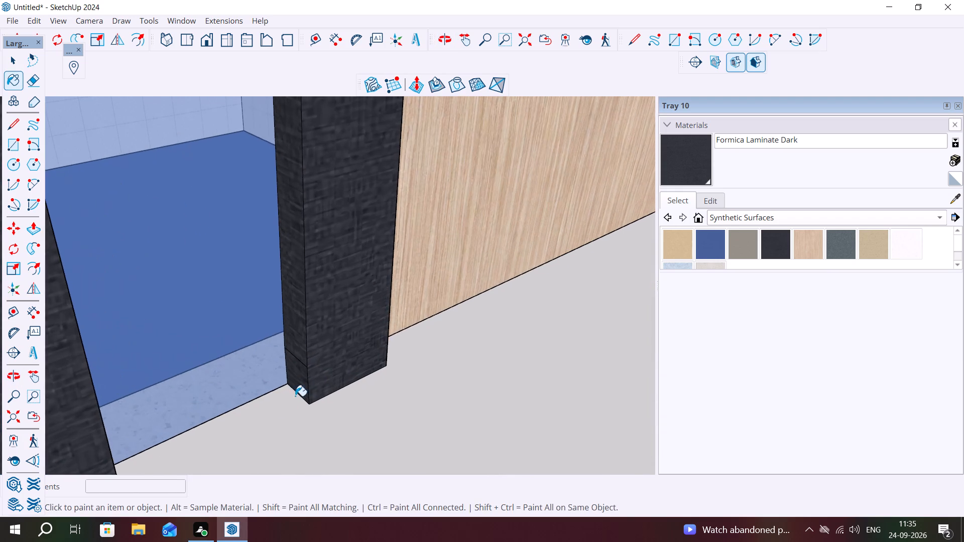
Paint the unpainted patches at the feet of the balcony door's left and middle posts, on their inner sides, with Formica Laminate Dark.
scroll(281, 406, "up", 1)
middle_click_drag(281, 406, 184, 423)
left_click(68, 399)
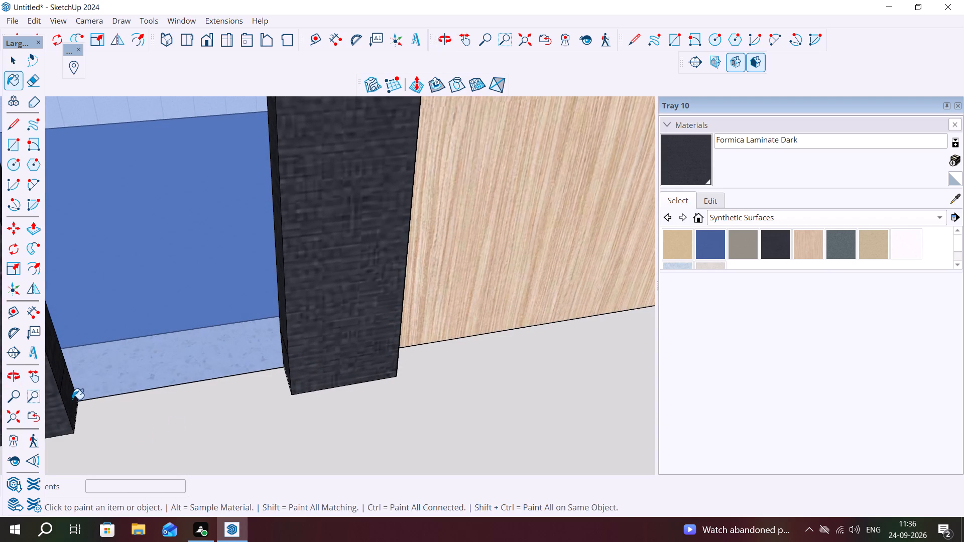
scroll(194, 420, "down", 7)
scroll(360, 401, "down", 3)
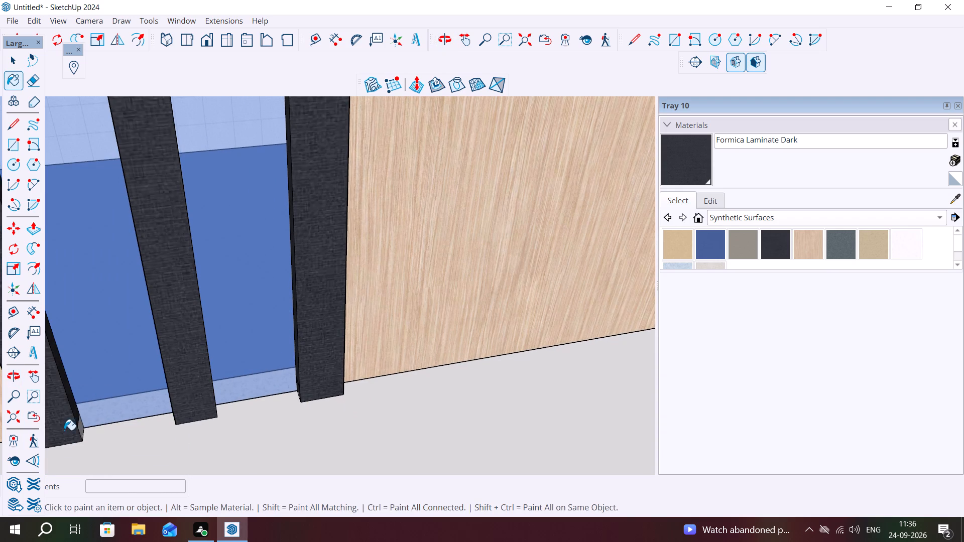
left_click(79, 431)
scroll(83, 433, "up", 9)
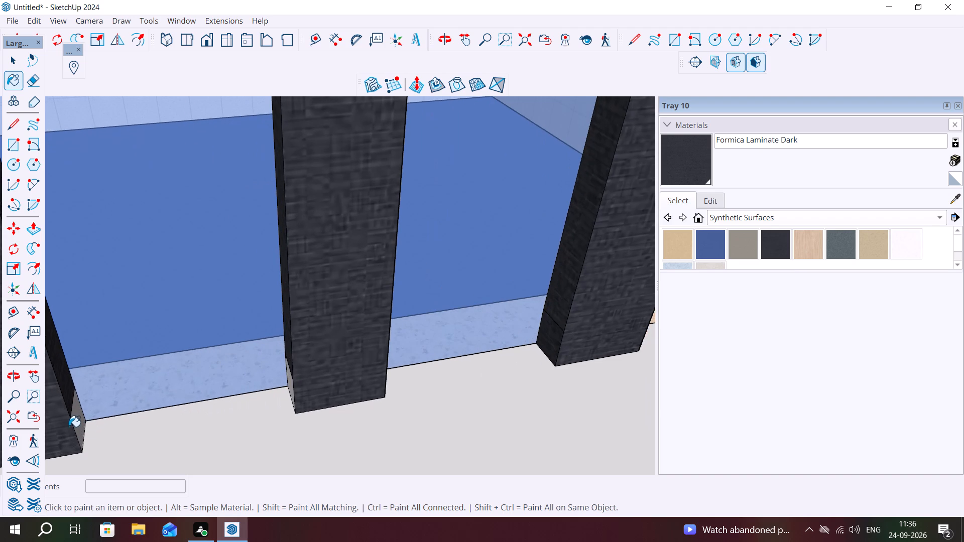
left_click(71, 425)
scroll(79, 421, "up", 8)
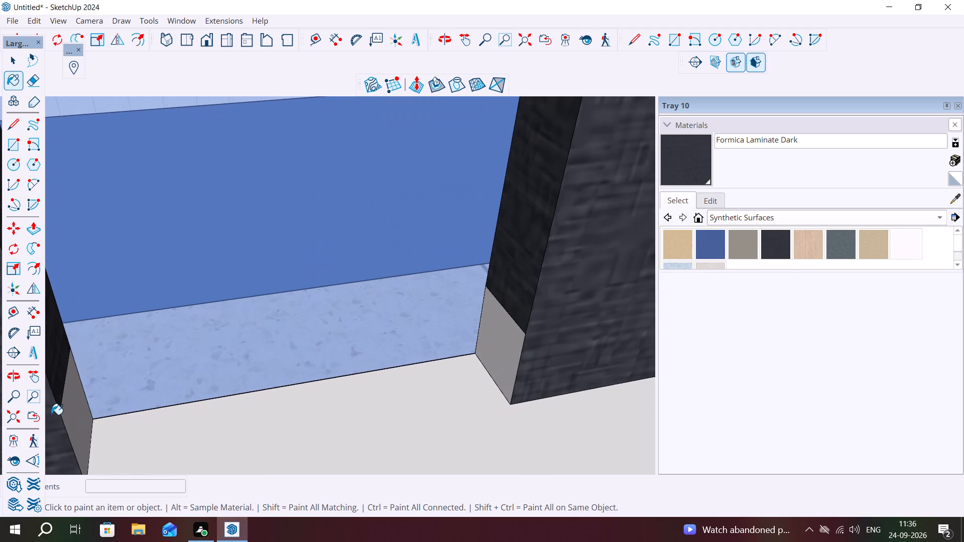
left_click(67, 413)
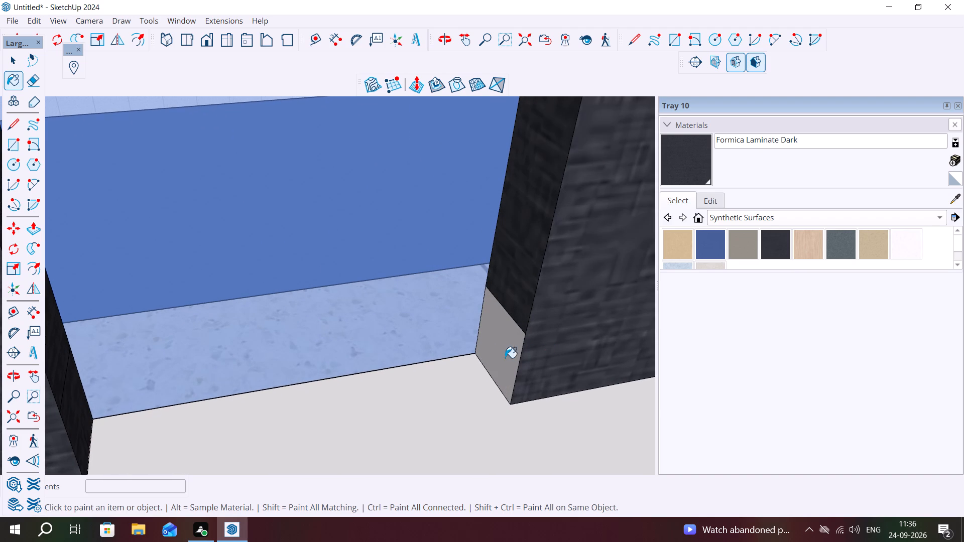
left_click(508, 358)
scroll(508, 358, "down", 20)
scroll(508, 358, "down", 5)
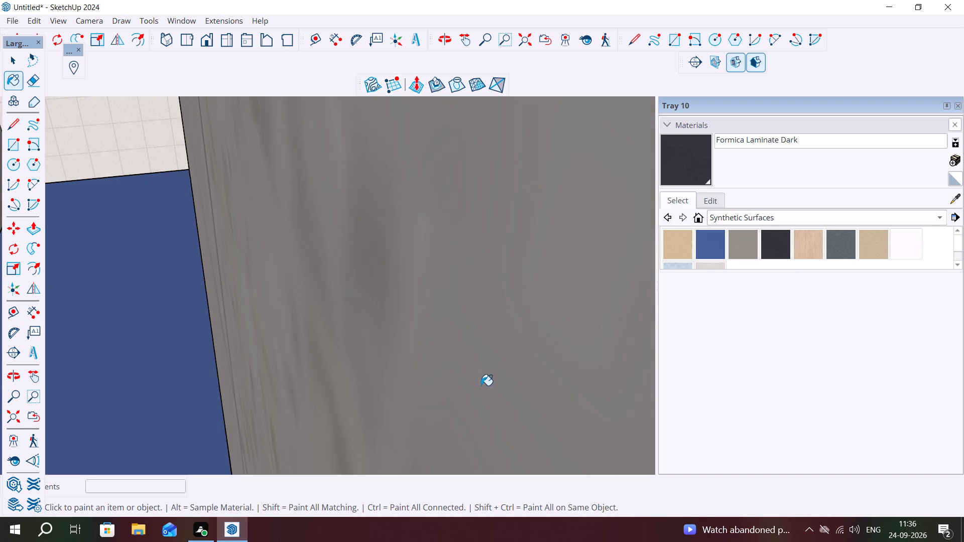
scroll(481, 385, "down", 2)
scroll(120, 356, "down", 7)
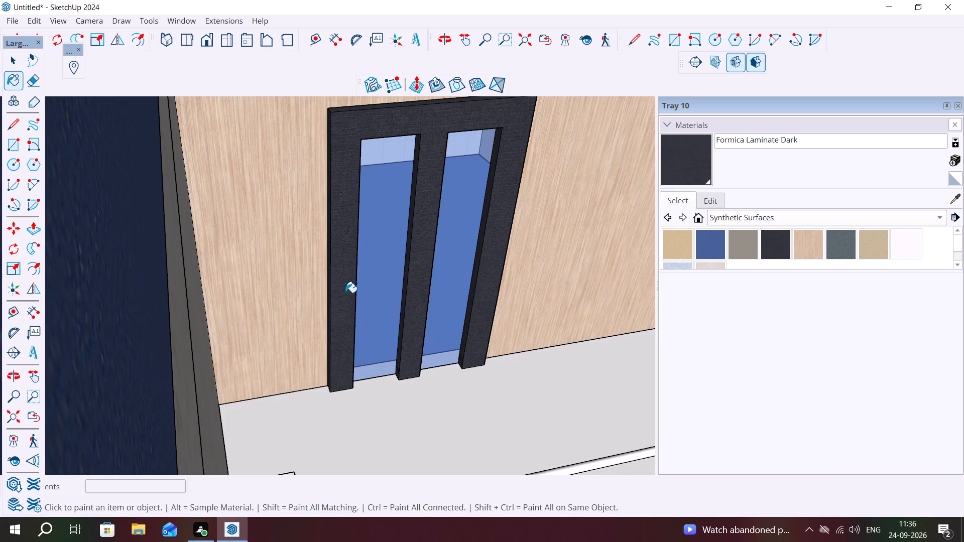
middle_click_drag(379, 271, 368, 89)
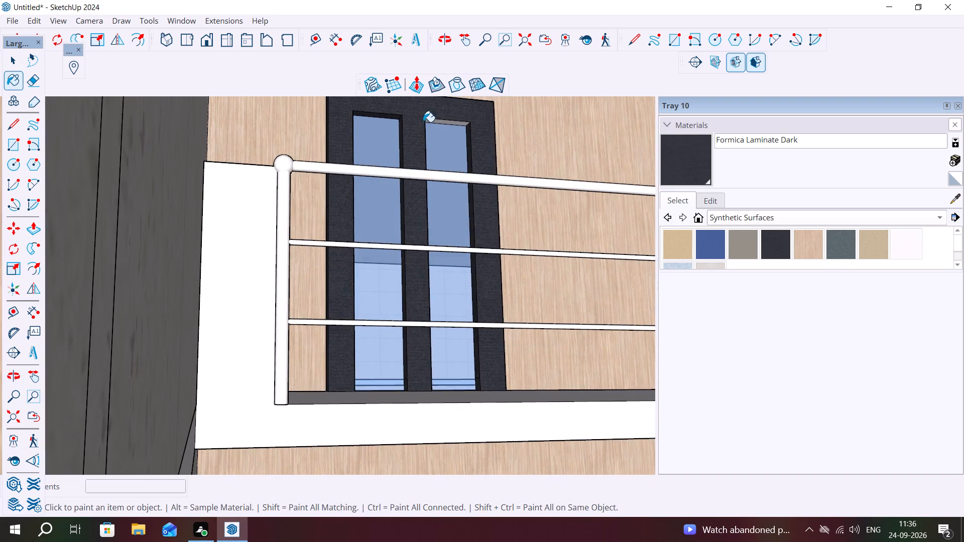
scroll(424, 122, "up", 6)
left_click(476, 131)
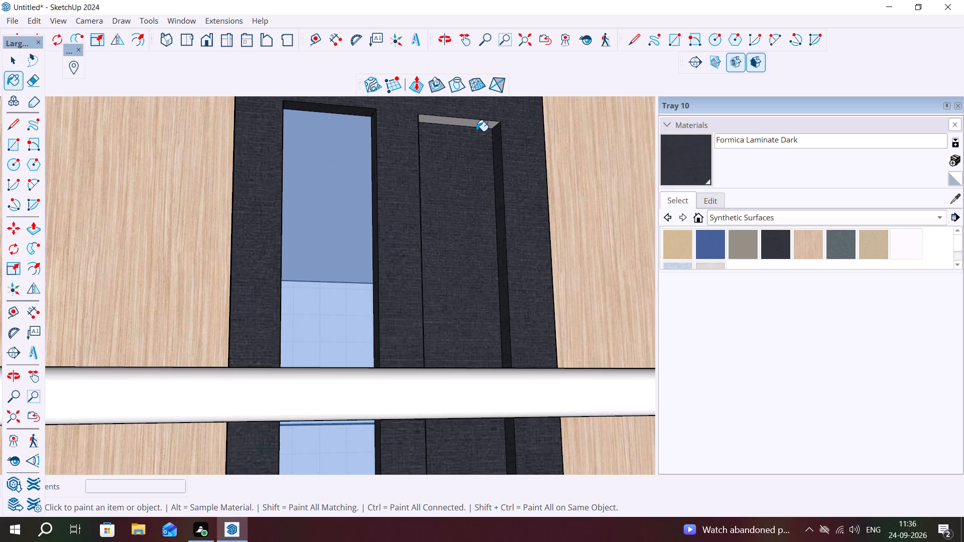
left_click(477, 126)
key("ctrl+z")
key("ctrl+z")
Paint the underside of the head above the balcony door's right glass opening with Formica Laminate Dark.
scroll(472, 132, "up", 4)
middle_click_drag(469, 124, 460, 94)
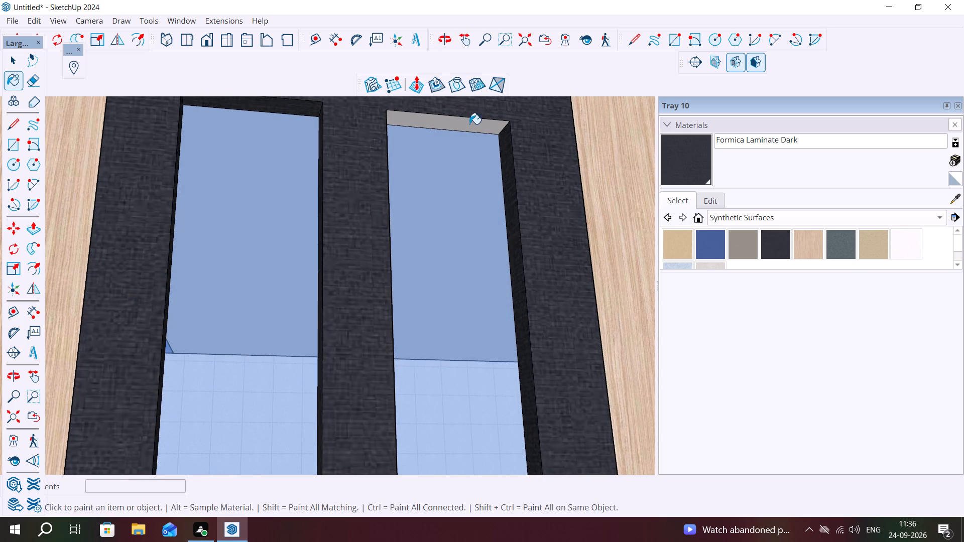
left_click(474, 126)
Paint the white outer right side of the balcony door frame with Formica Laminate Dark.
scroll(538, 182, "down", 7)
scroll(556, 340, "down", 3)
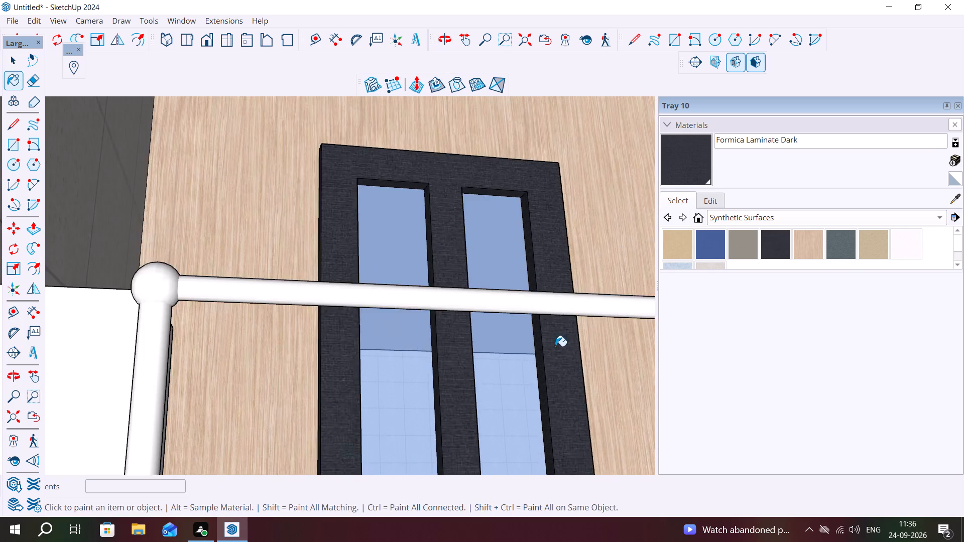
scroll(555, 346, "down", 4)
scroll(306, 312, "down", 3)
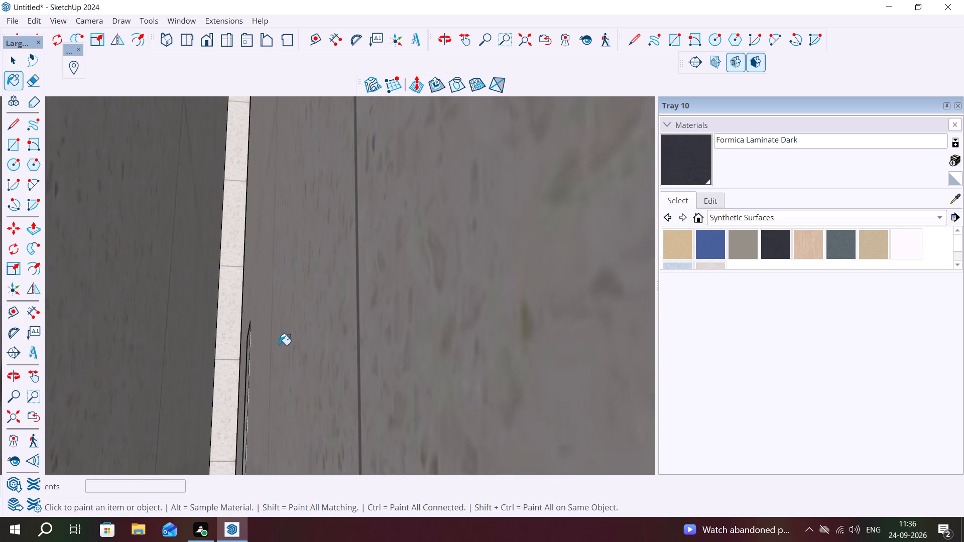
scroll(245, 344, "down", 20)
scroll(245, 344, "down", 7)
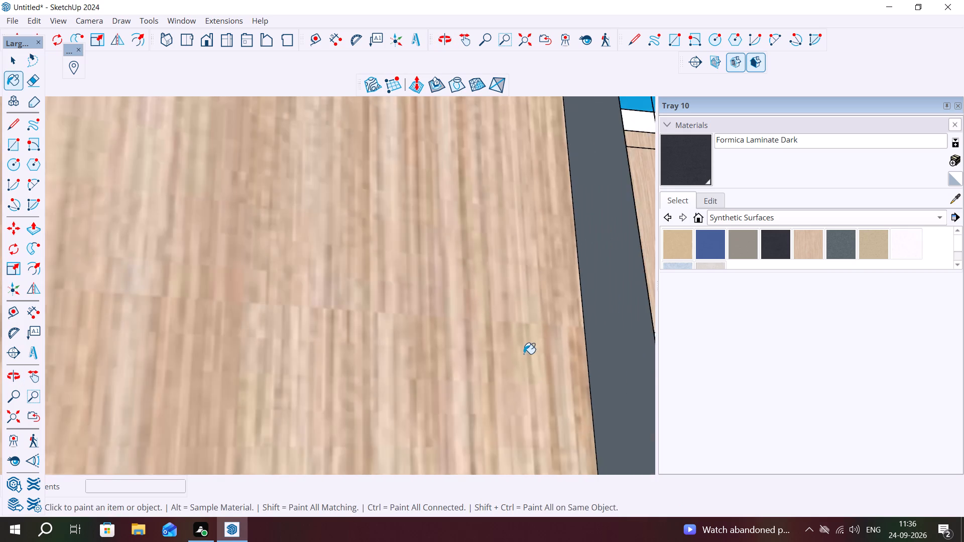
scroll(524, 354, "down", 3)
scroll(578, 358, "down", 9)
middle_click_drag(626, 368, 561, 417)
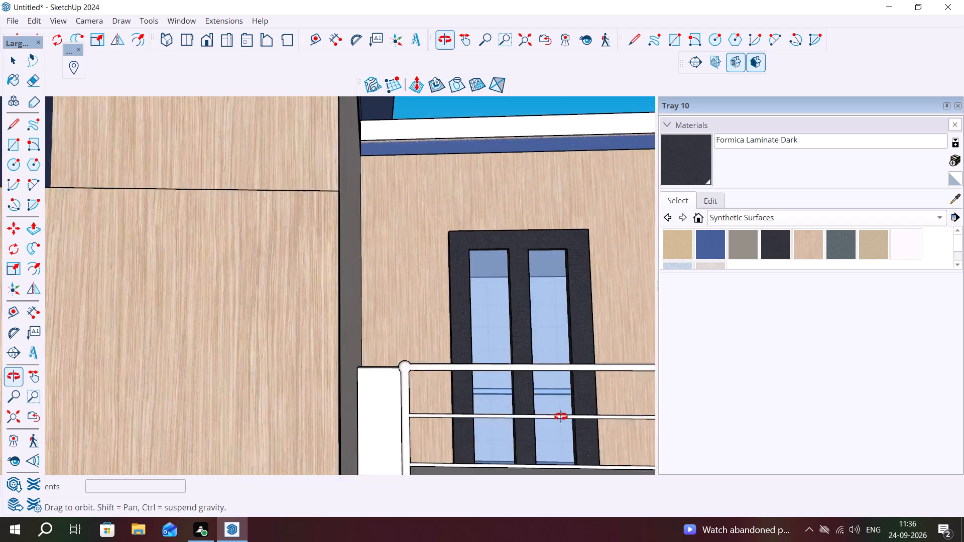
middle_click_drag(561, 417, 522, 453)
scroll(613, 317, "up", 2)
middle_click_drag(616, 313, 371, 308)
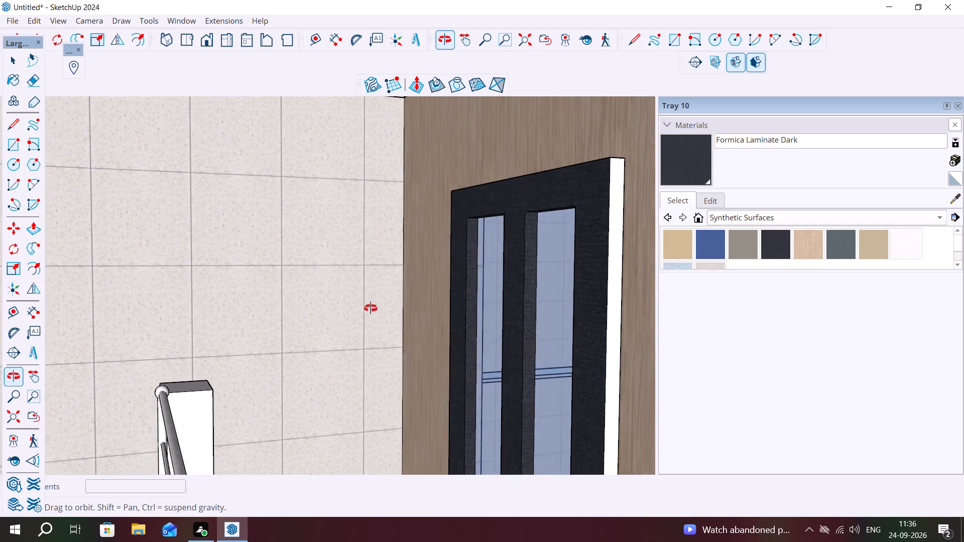
middle_click_drag(371, 308, 362, 316)
left_click(595, 261)
Paint the large panel of the ground-floor door below the balcony with Formica Laminate Dark.
middle_click_drag(516, 223, 525, 229)
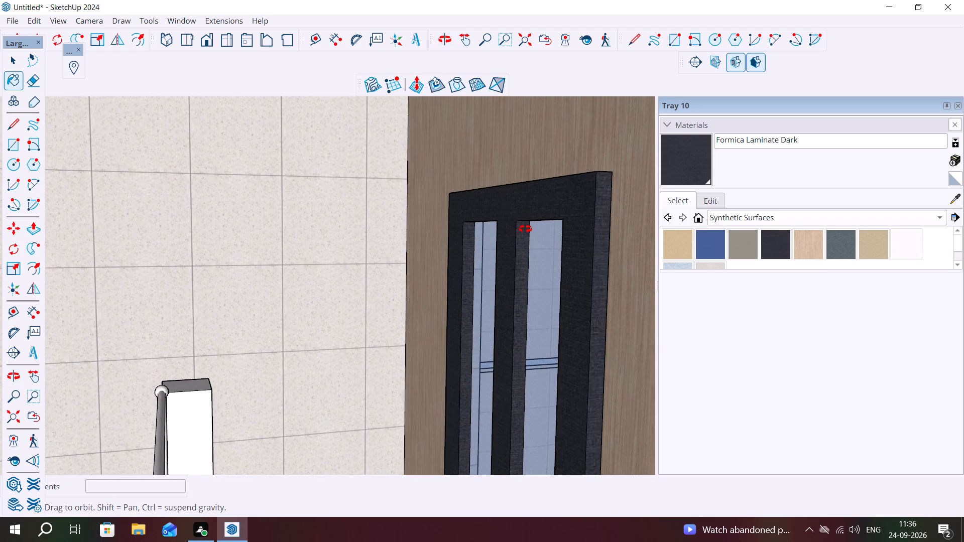
middle_click_drag(525, 229, 619, 352)
middle_click_drag(544, 349, 550, 326)
scroll(542, 314, "down", 6)
scroll(487, 243, "up", 1)
scroll(488, 243, "down", 6)
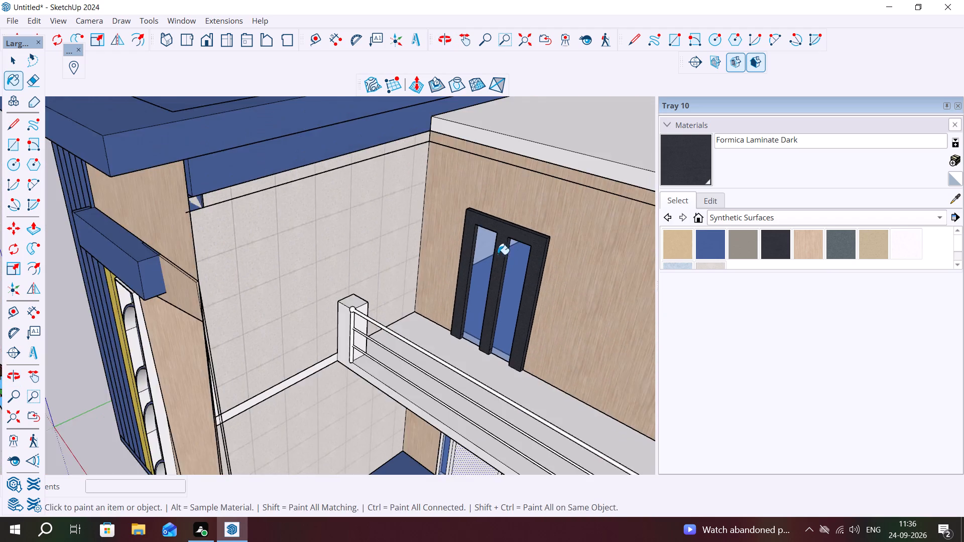
scroll(498, 254, "down", 4)
middle_click_drag(464, 390, 570, 296)
scroll(484, 354, "up", 9)
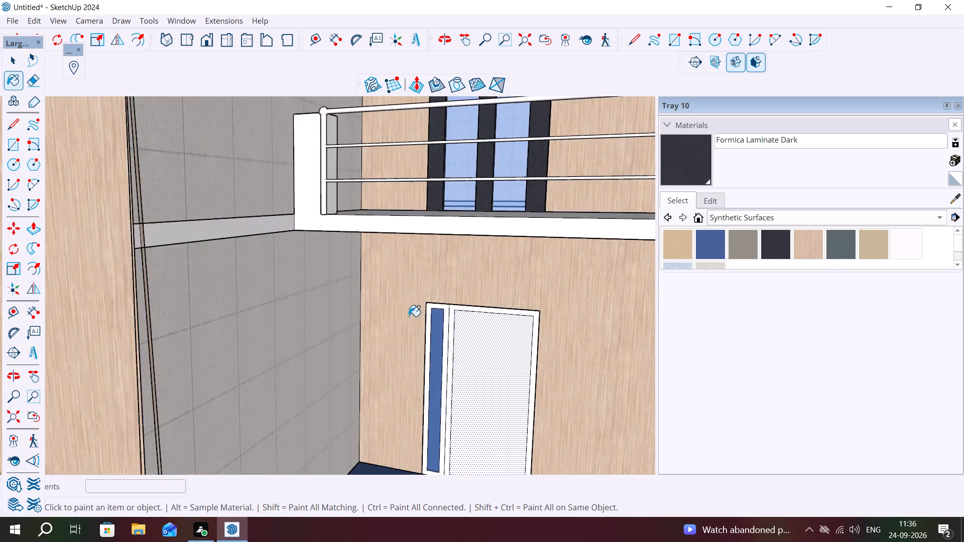
scroll(409, 316, "up", 4)
left_click(495, 344)
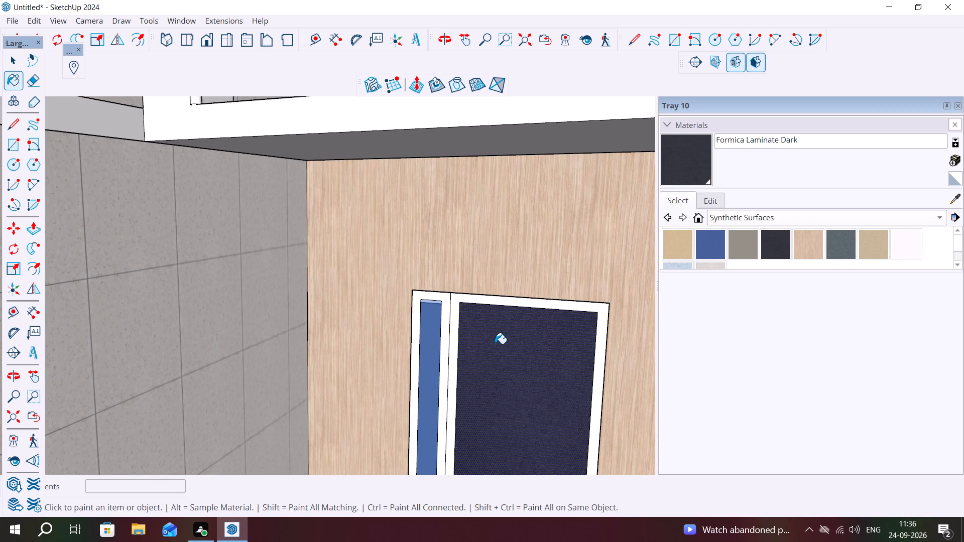
Create a new material from Formica Laminate Dark, keeping its texture, 5' size and 100 opacity.
left_click(670, 167)
left_click(681, 173)
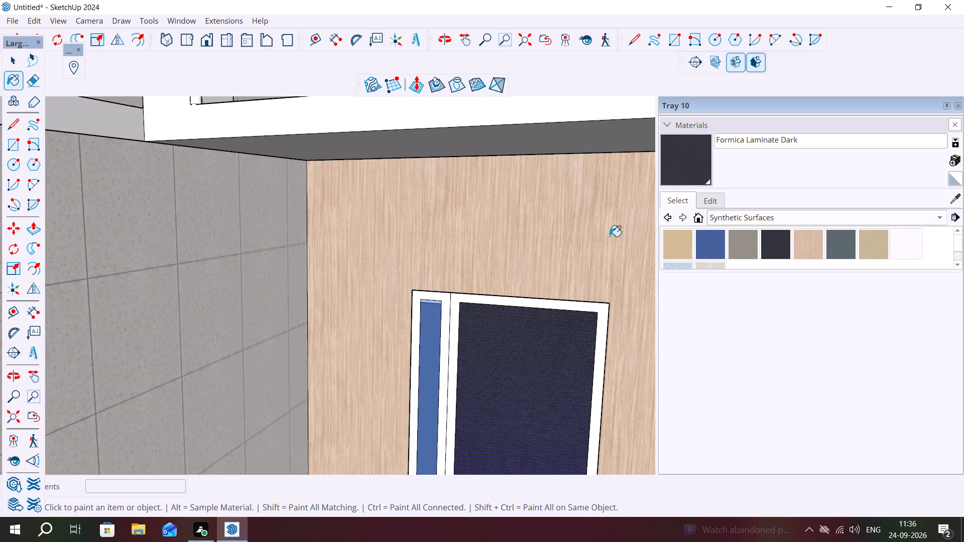
left_click(953, 162)
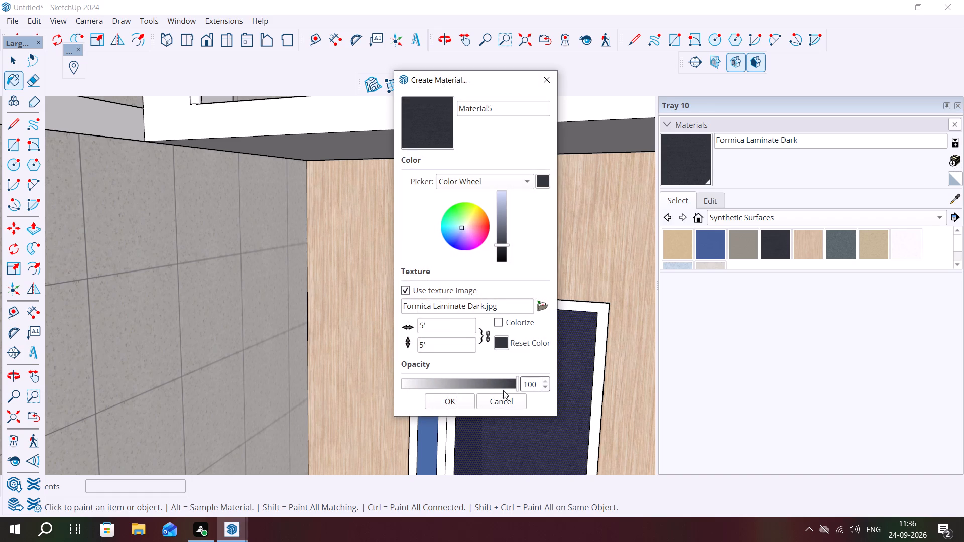
left_click(462, 399)
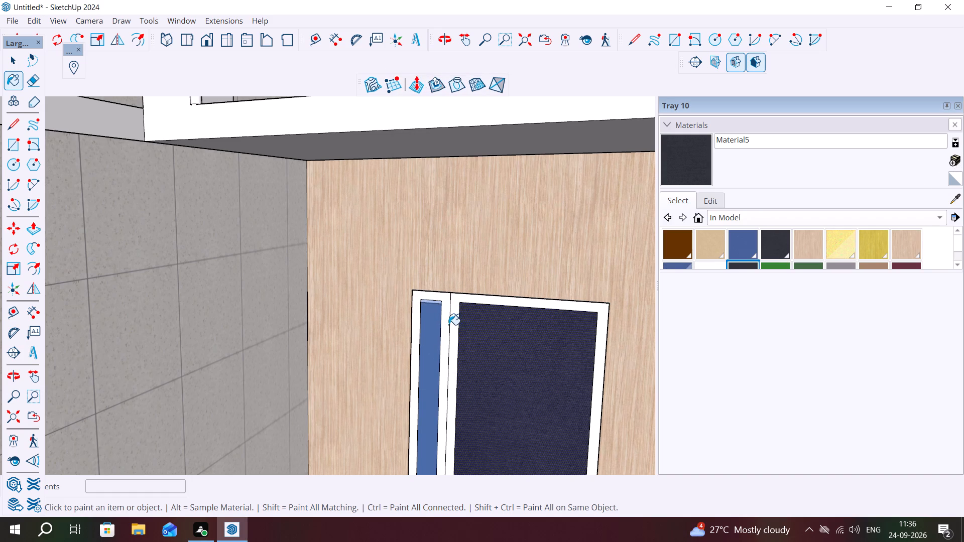
Paint the ground-floor door's white frame and sidelight surround with the newly created dark laminate material, and clear the door panel selection.
left_click(452, 325)
left_click(444, 329)
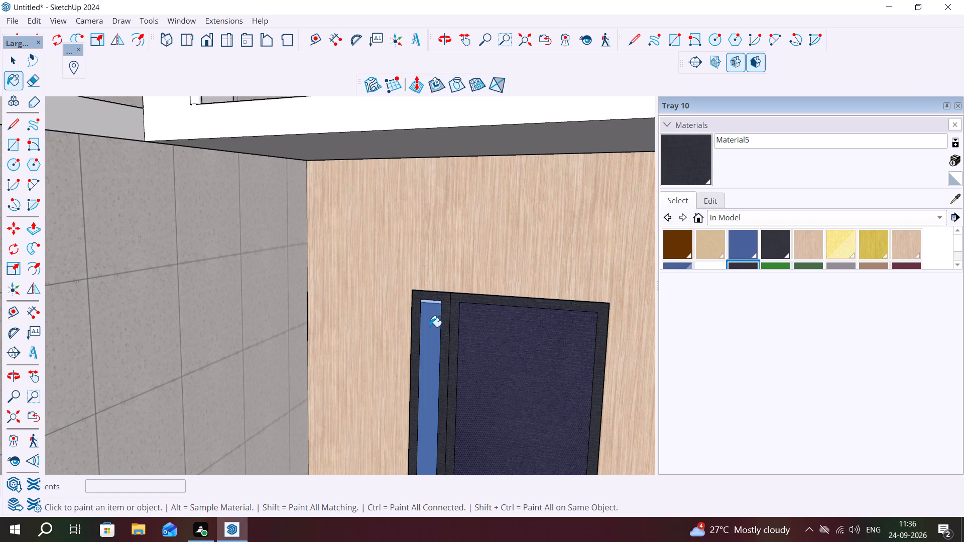
key("Escape")
key("space")
left_click(481, 265)
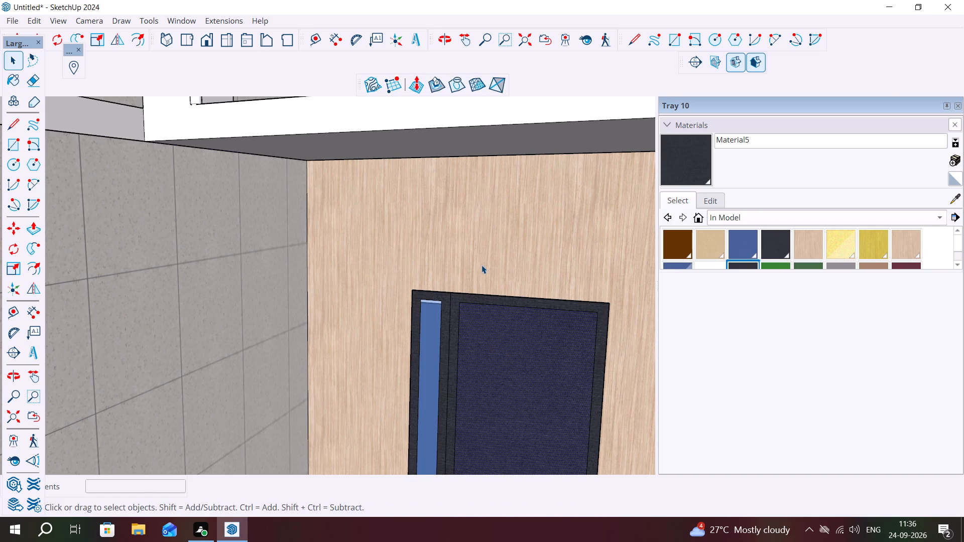
Draw a circle of about 1 9/16" radius on the ground-floor door panel, near its edge beside the sidelight.
scroll(461, 356, "down", 1)
middle_click_drag(481, 360, 591, 342)
scroll(415, 445, "up", 1)
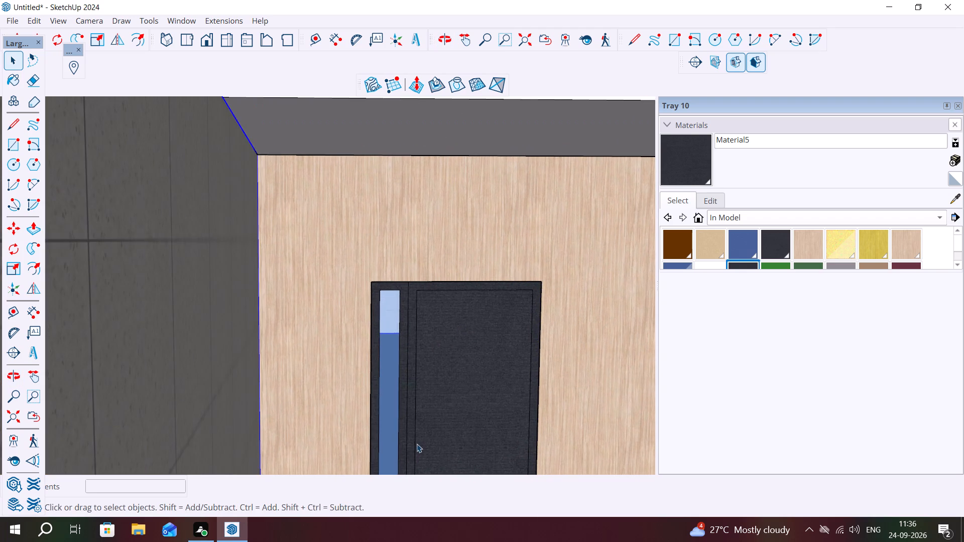
scroll(418, 444, "up", 10)
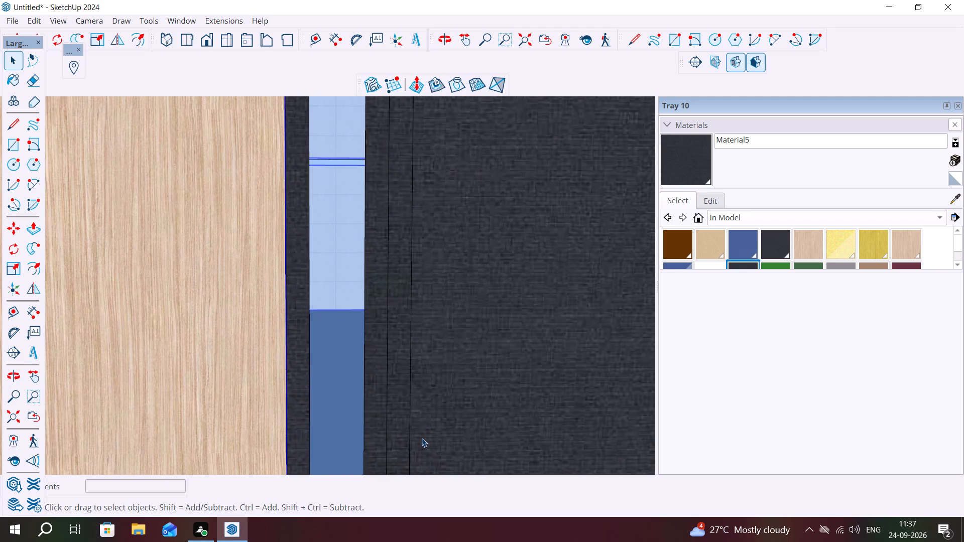
key("c")
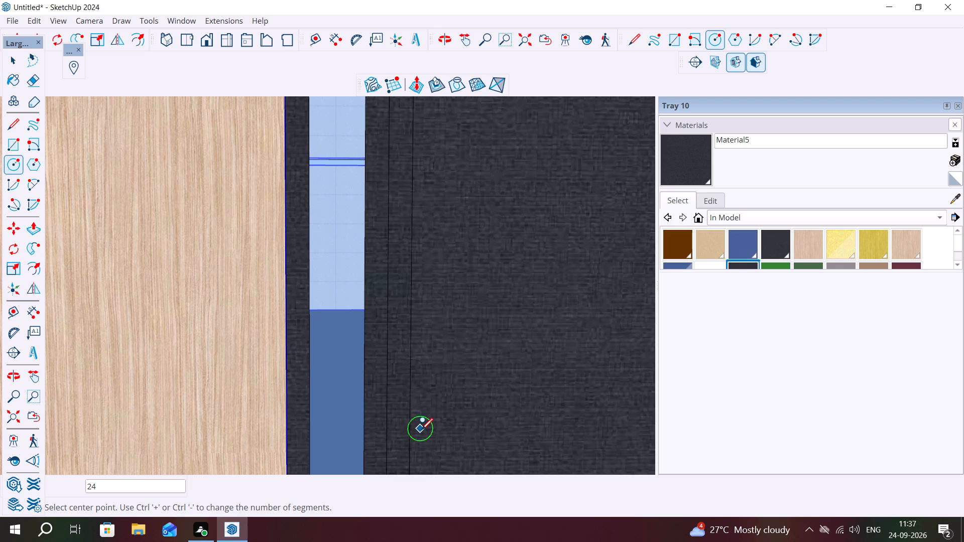
left_click(430, 431)
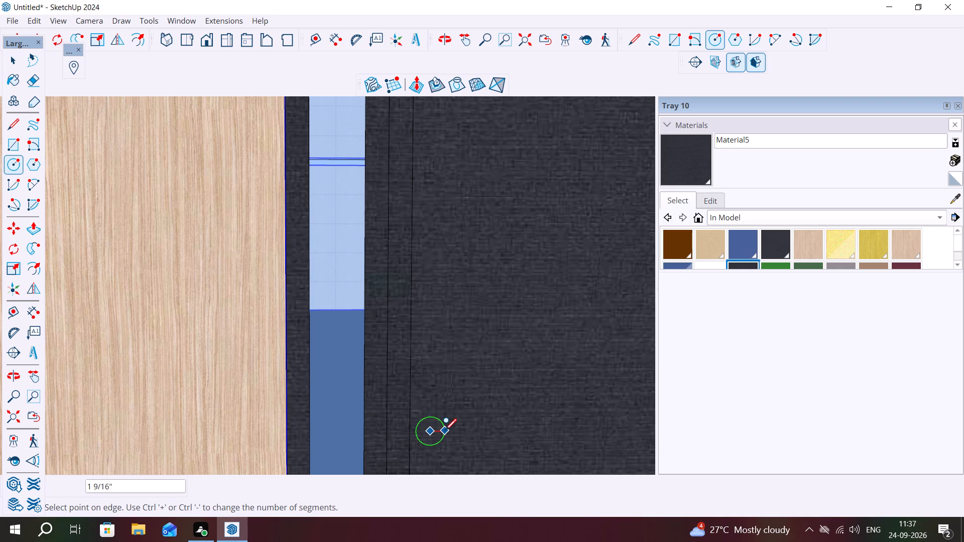
left_click(445, 430)
scroll(425, 433, "up", 7)
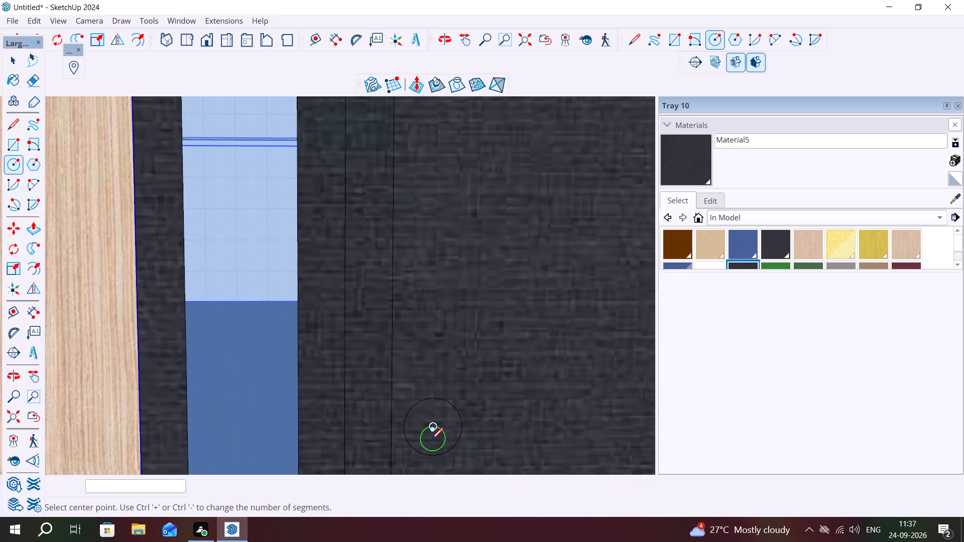
scroll(434, 435, "up", 5)
key("space")
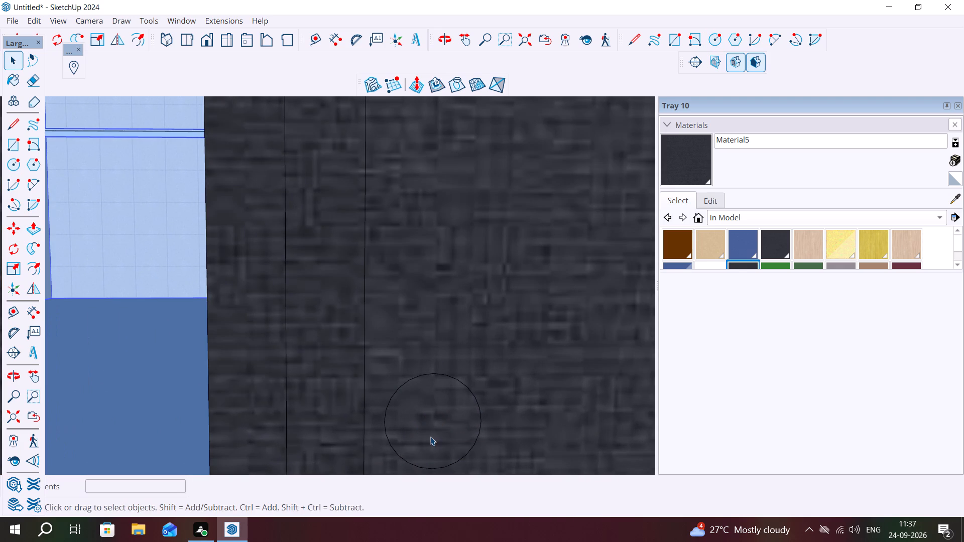
Draw the key-shaft outline inside the door circle: a line about 1 1/16" from its centre, a 1/2" end and a short return line.
left_click(13, 123)
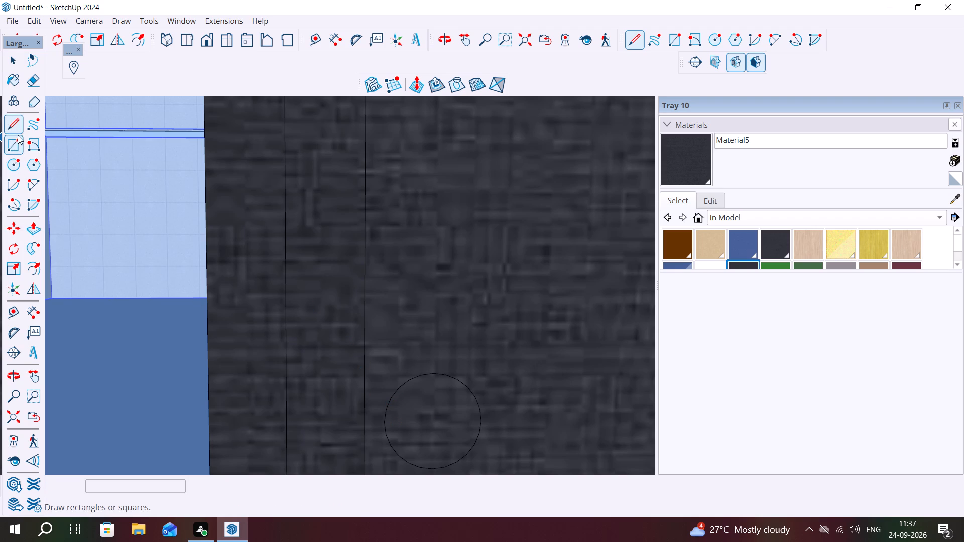
left_click(14, 121)
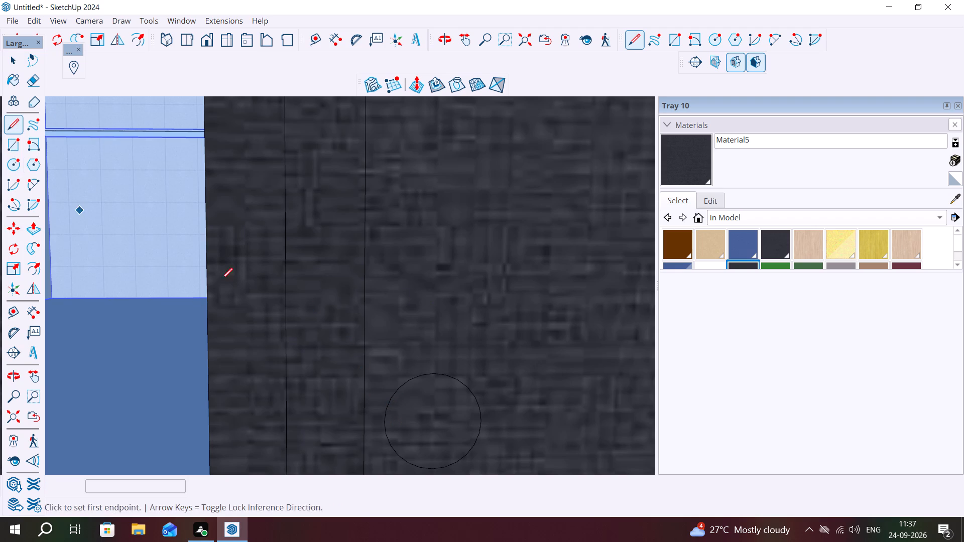
left_click(421, 422)
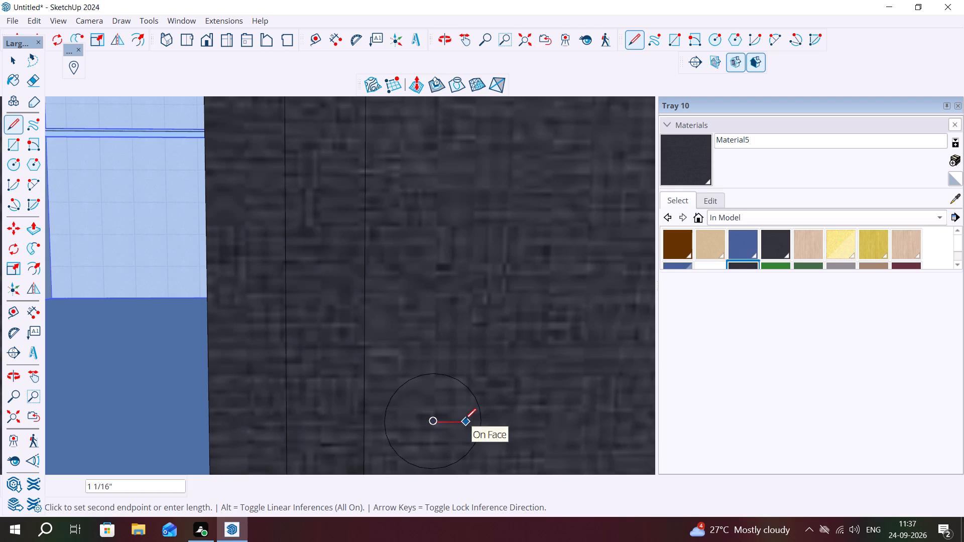
left_click(465, 420)
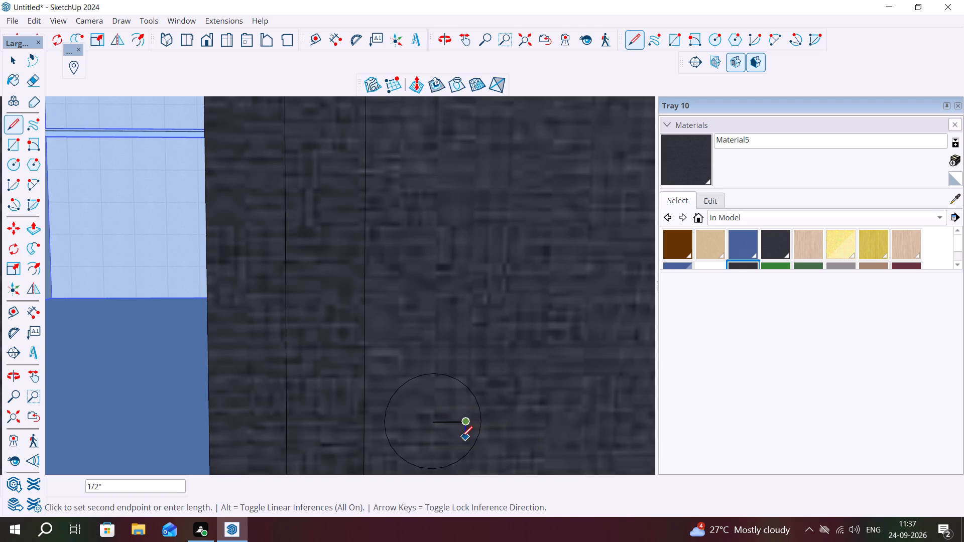
left_click(461, 437)
left_click(447, 437)
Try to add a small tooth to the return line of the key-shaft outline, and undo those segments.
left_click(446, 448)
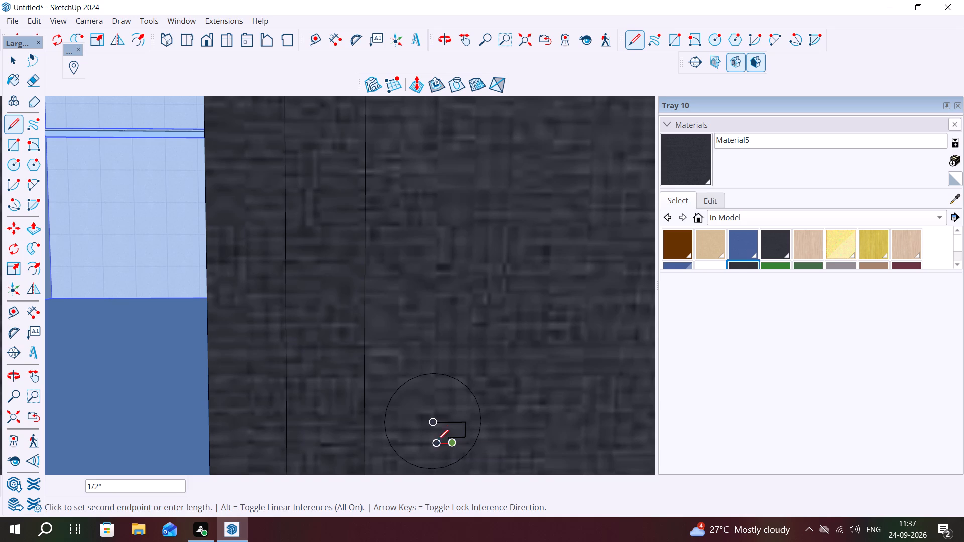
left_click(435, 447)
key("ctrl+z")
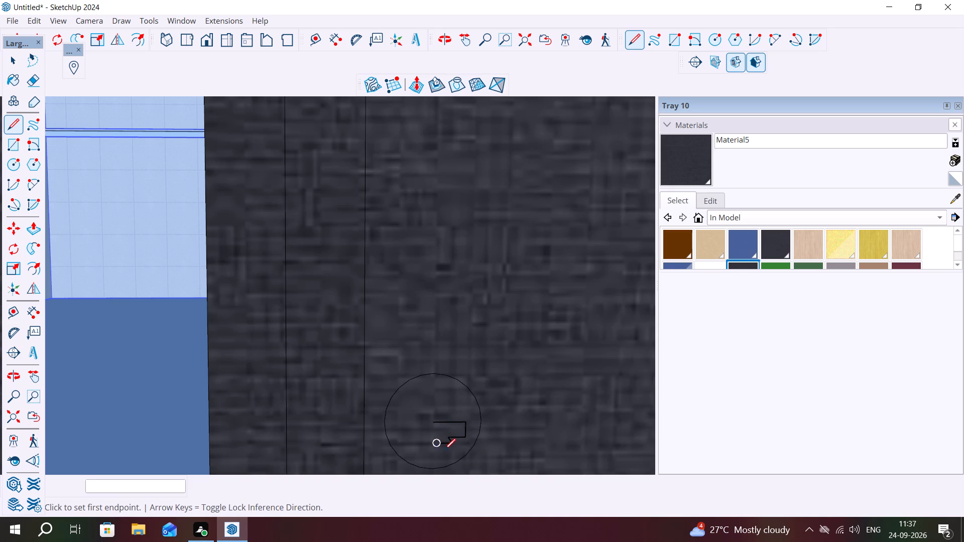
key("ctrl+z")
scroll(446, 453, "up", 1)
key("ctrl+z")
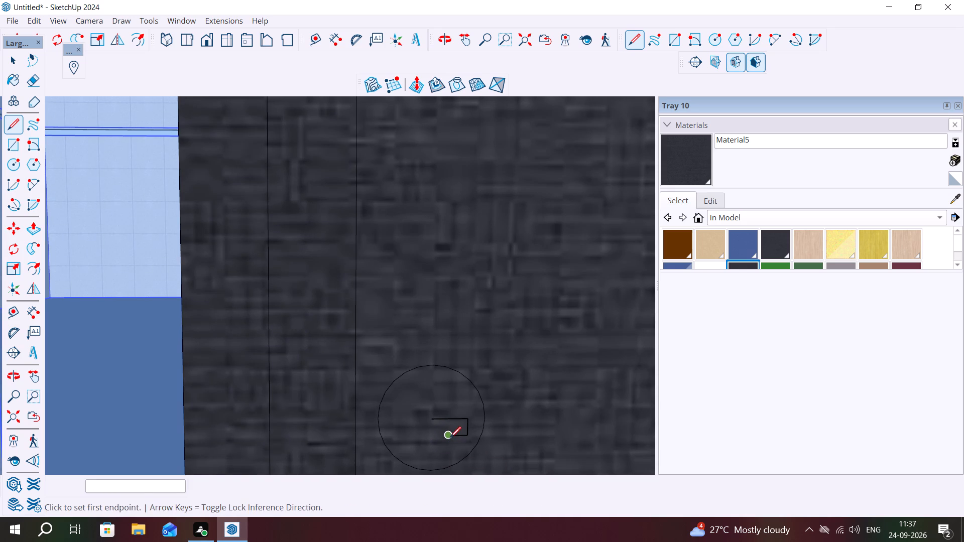
Extend both long sides of the key-shaft outline to matching ends just past the door circle's centre.
scroll(454, 441, "up", 3)
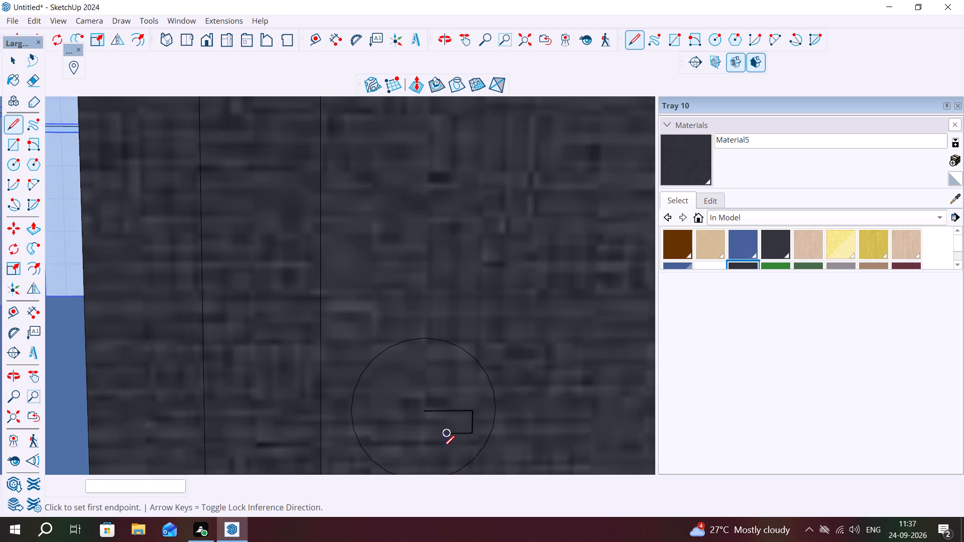
left_click(406, 436)
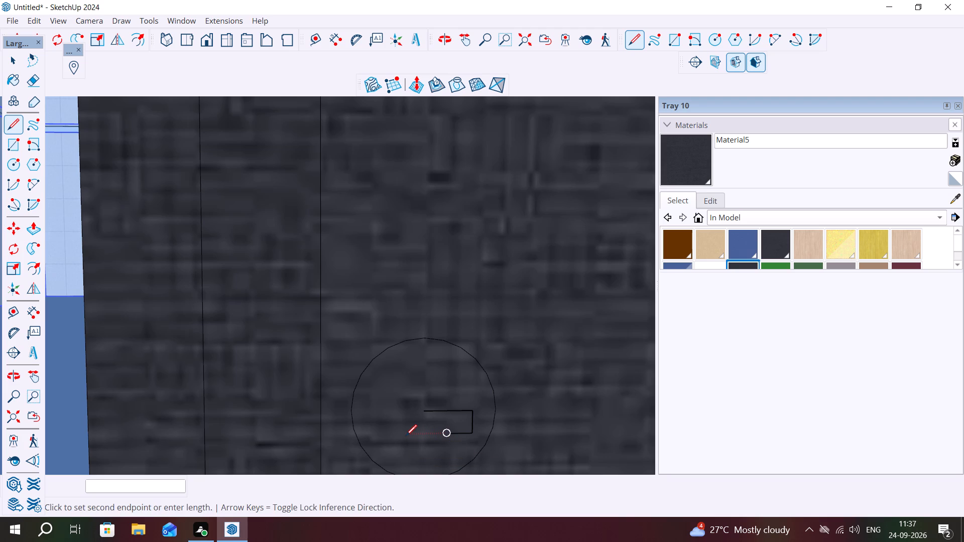
left_click(446, 438)
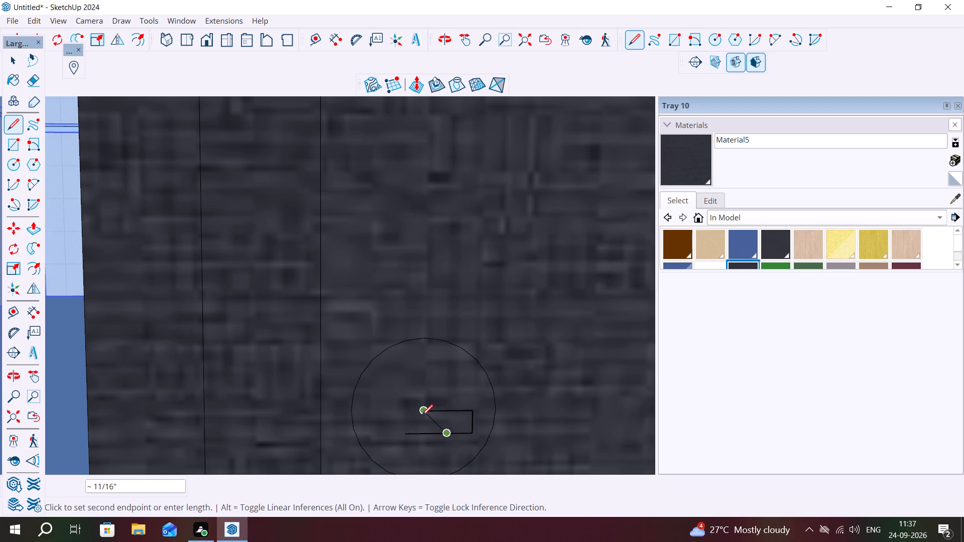
key("Escape")
left_click(421, 412)
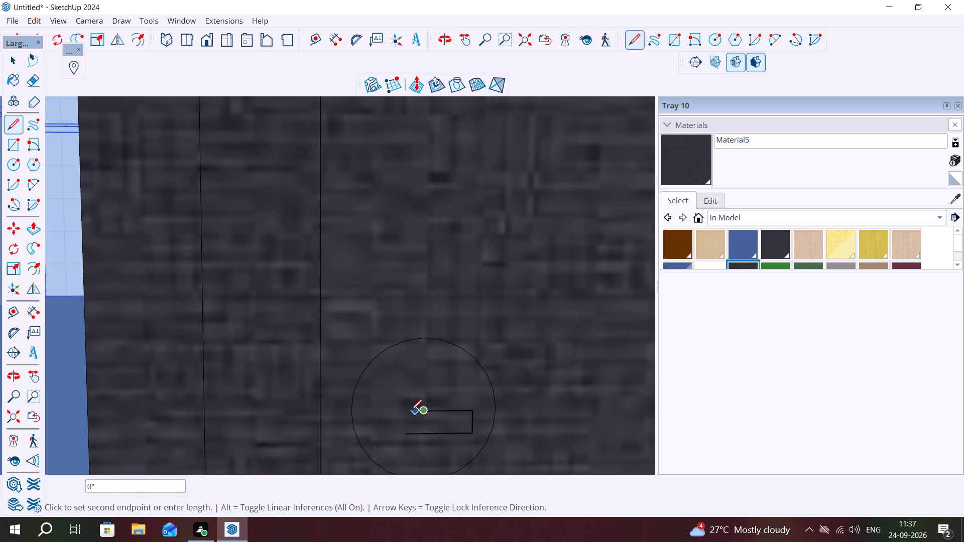
left_click(401, 411)
key("Escape")
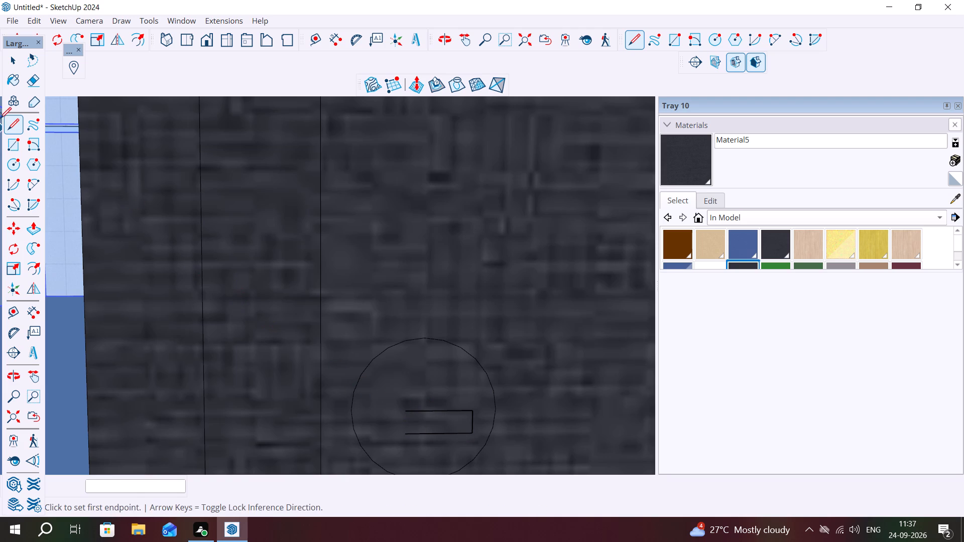
Draw a circle of about 11/16" radius centred on the open end of the key shaft's upper line.
left_click(17, 162)
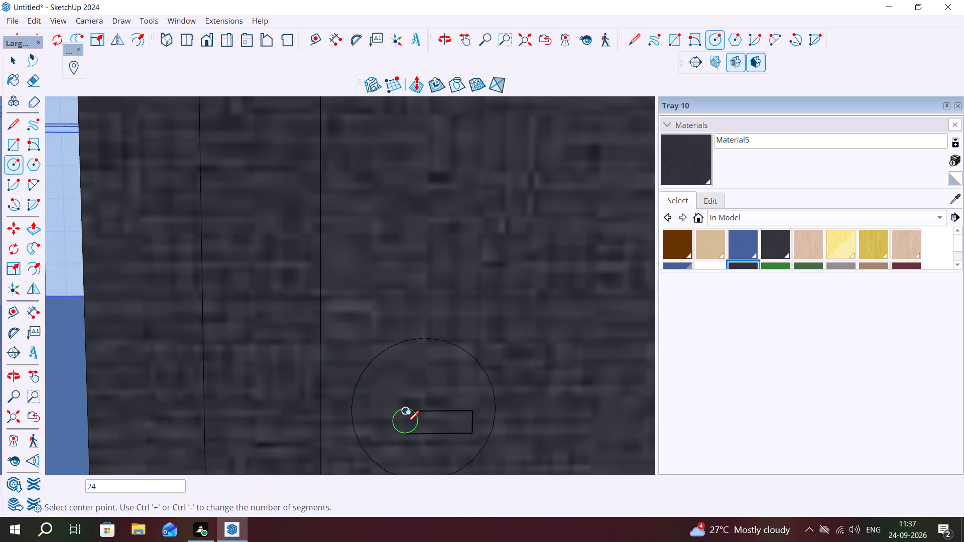
left_click(405, 414)
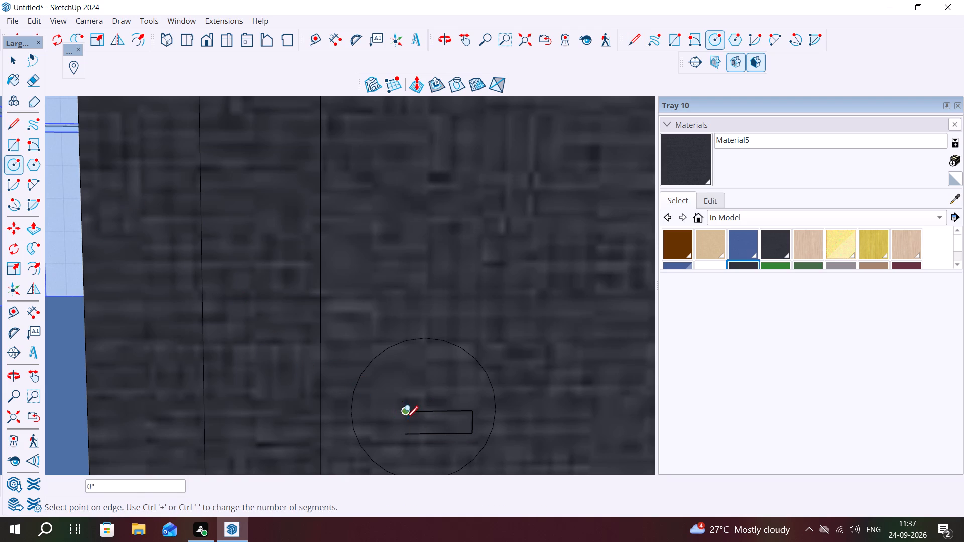
left_click(415, 443)
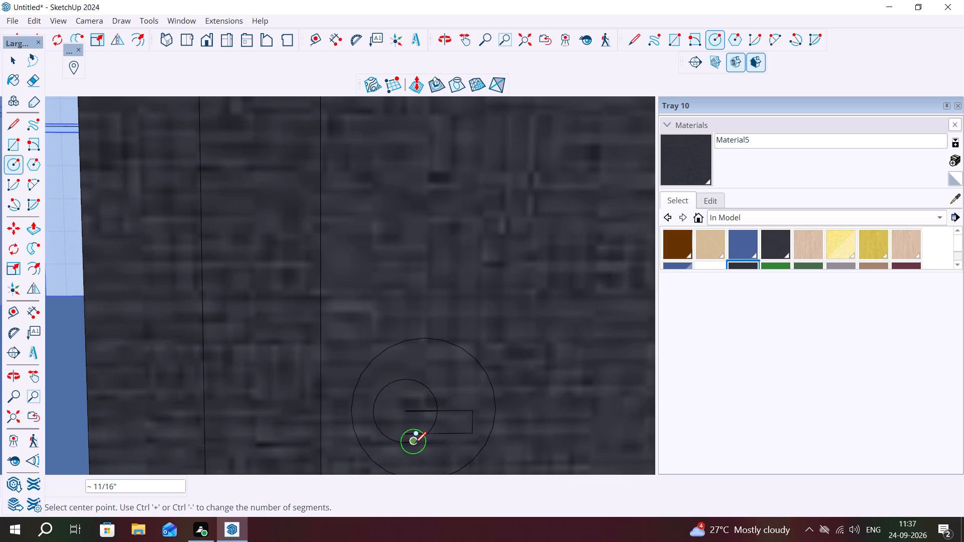
key("Escape")
key("space")
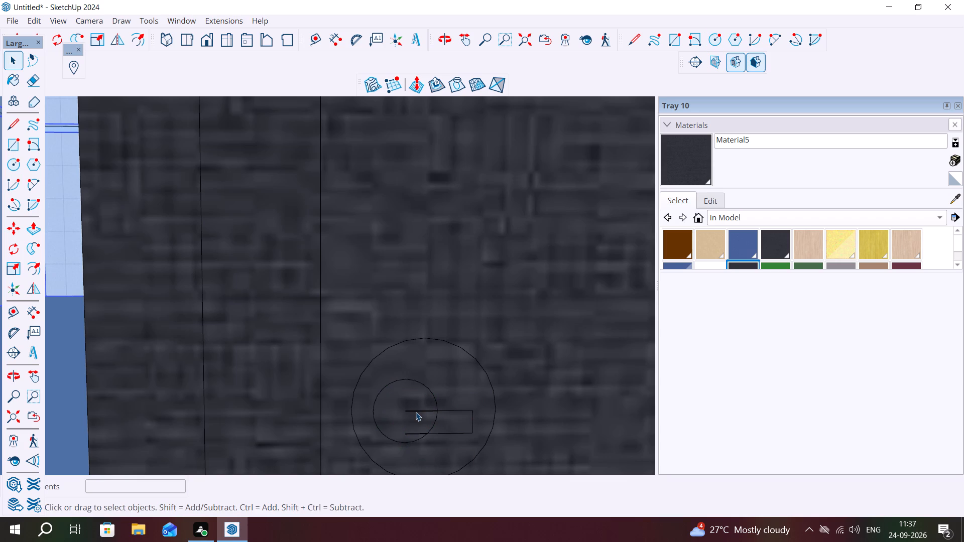
Delete the shaft lines inside the small circle and the arc between circle and shaft, leaving one key outline.
left_click(416, 413)
key("Delete")
scroll(423, 409, "up", 2)
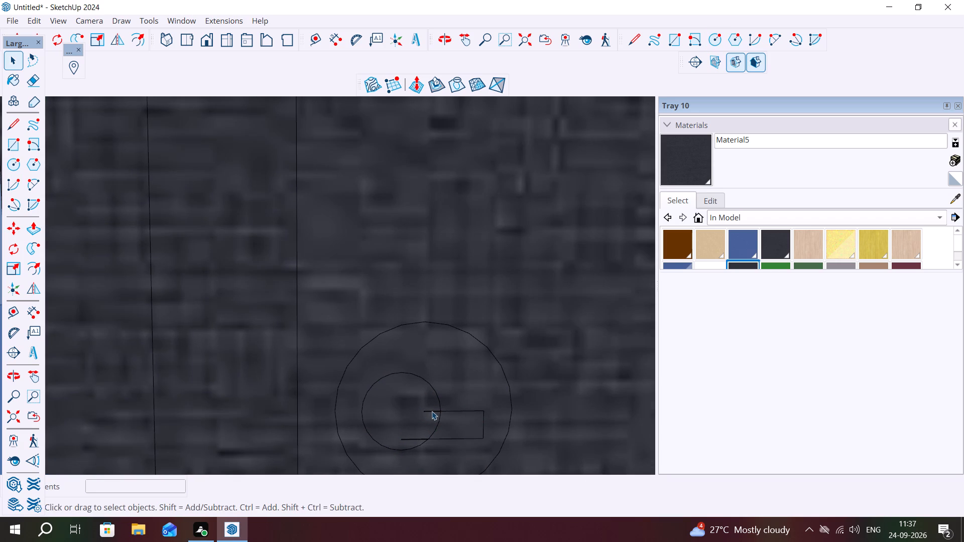
left_click(432, 411)
key("Delete")
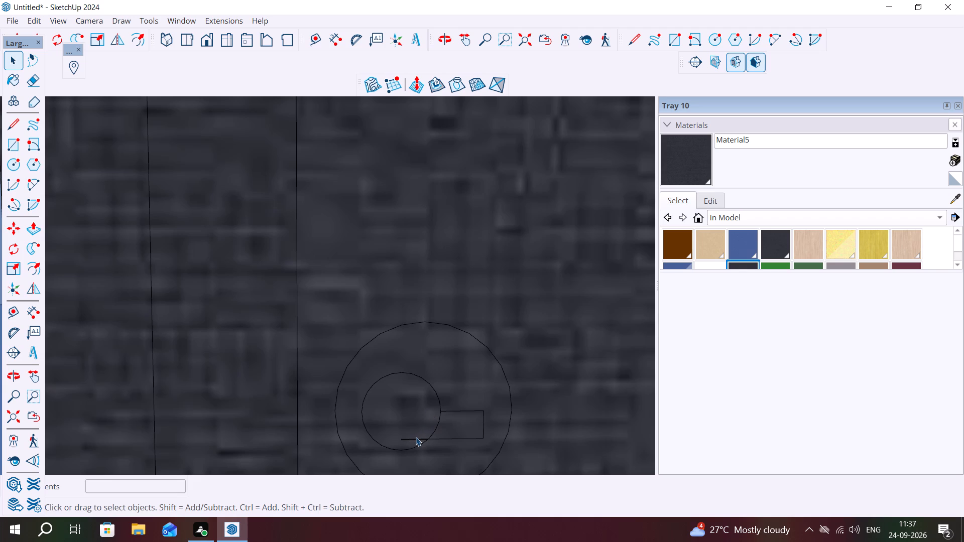
left_click(416, 437)
left_click(418, 439)
key("Delete")
scroll(416, 425, "down", 2)
left_click(431, 430)
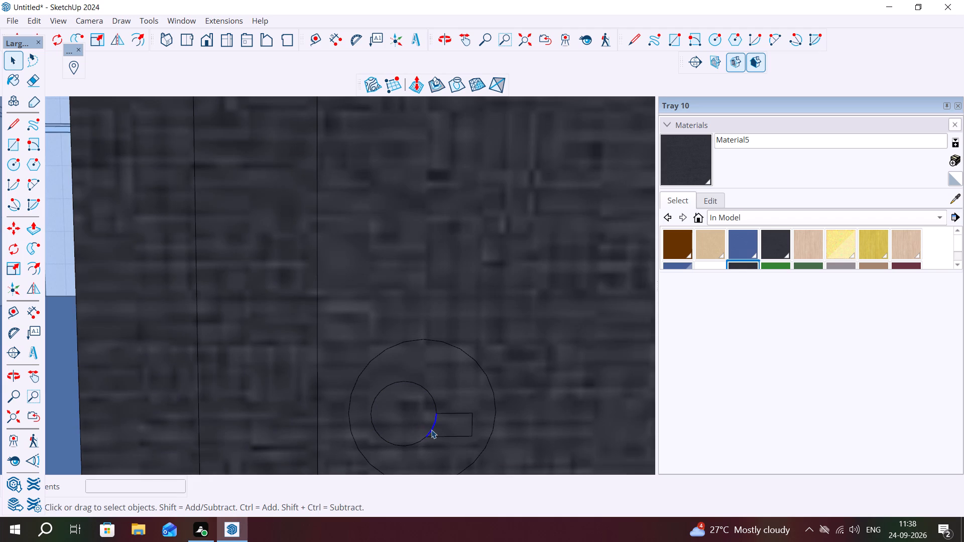
key("Delete")
Draw a stepped tooth below the key shaft's lower edge, about 1/4" deep with a 1/8" base and two 1/16" steps.
scroll(441, 419, "down", 3)
scroll(443, 437, "up", 1)
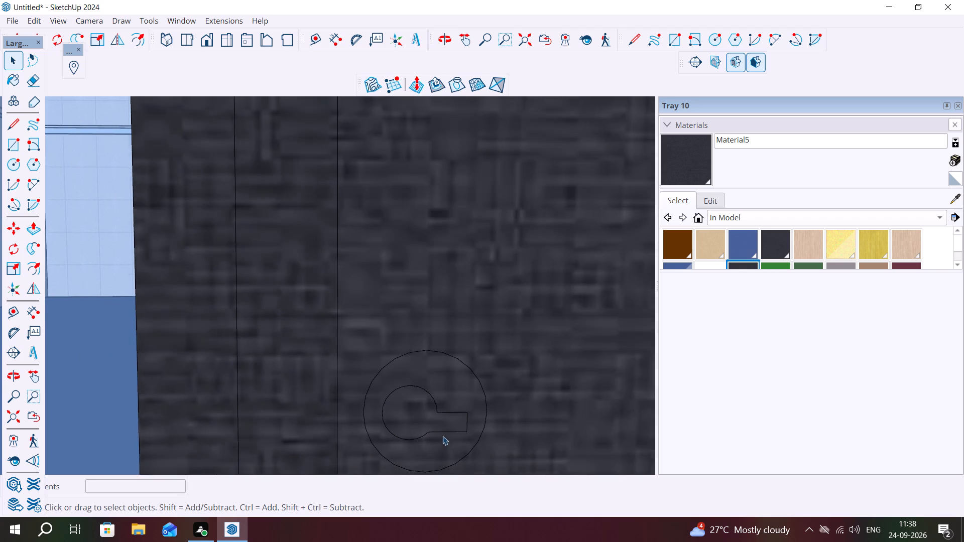
scroll(443, 436, "up", 7)
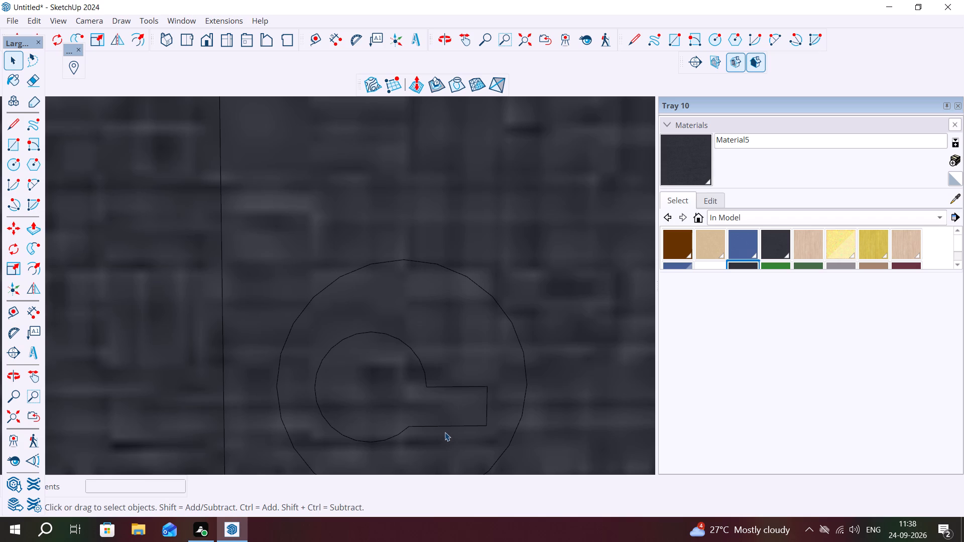
key("l")
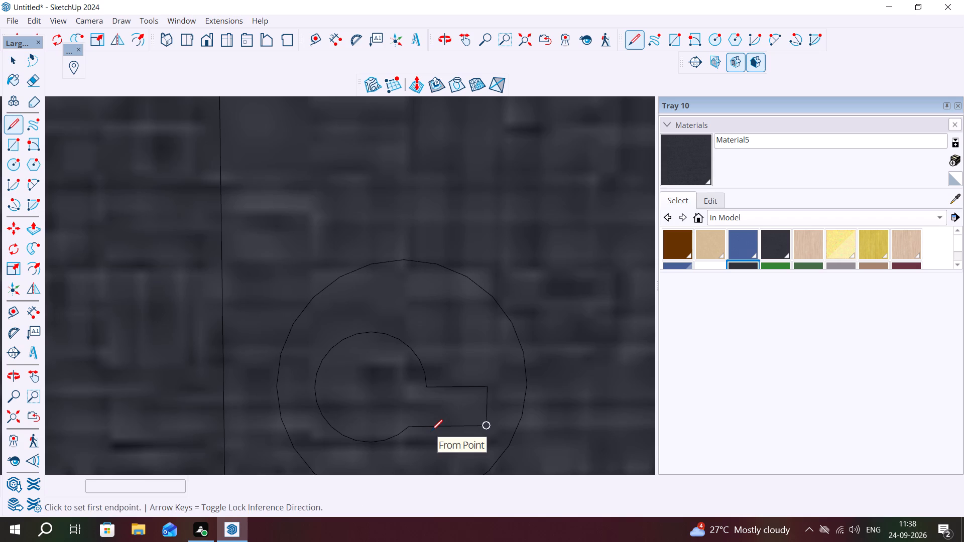
left_click(431, 431)
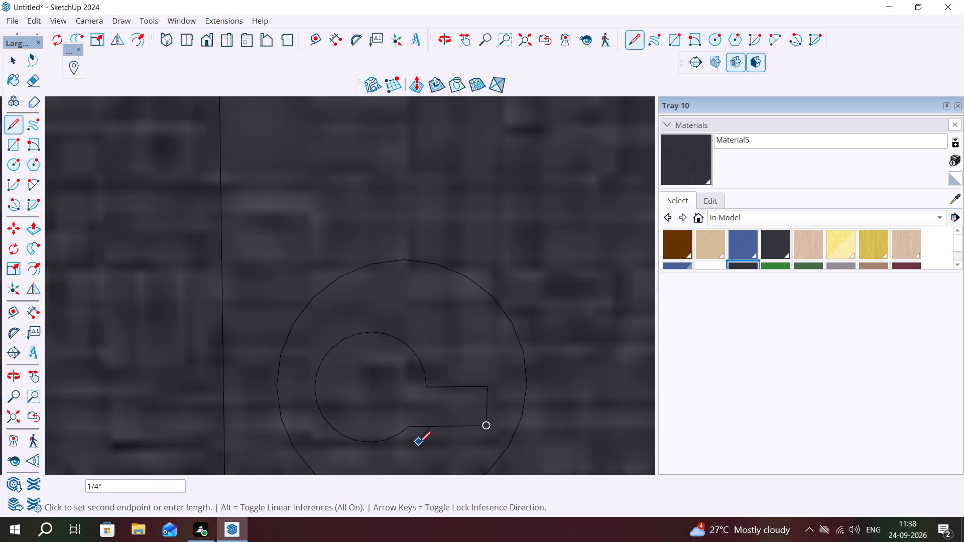
left_click(428, 447)
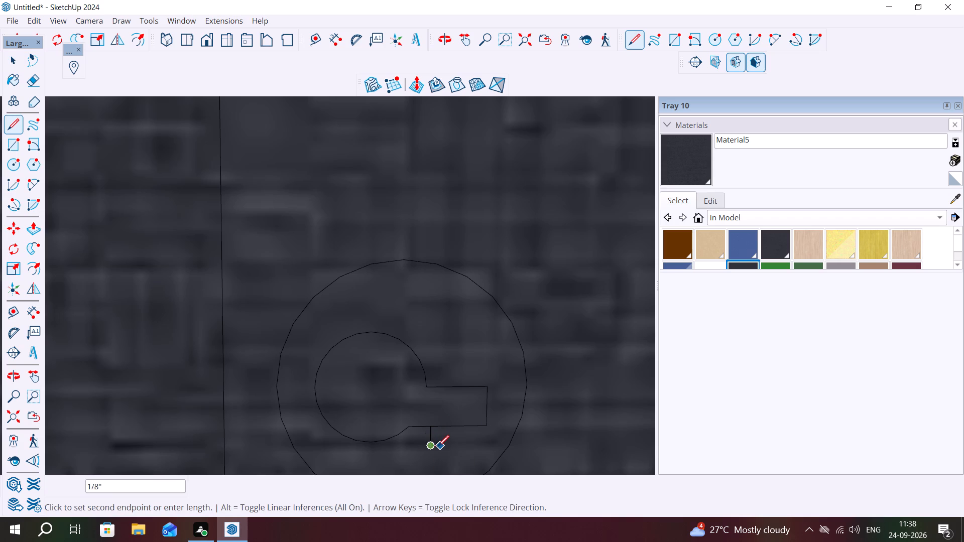
left_click(438, 446)
scroll(437, 440, "up", 8)
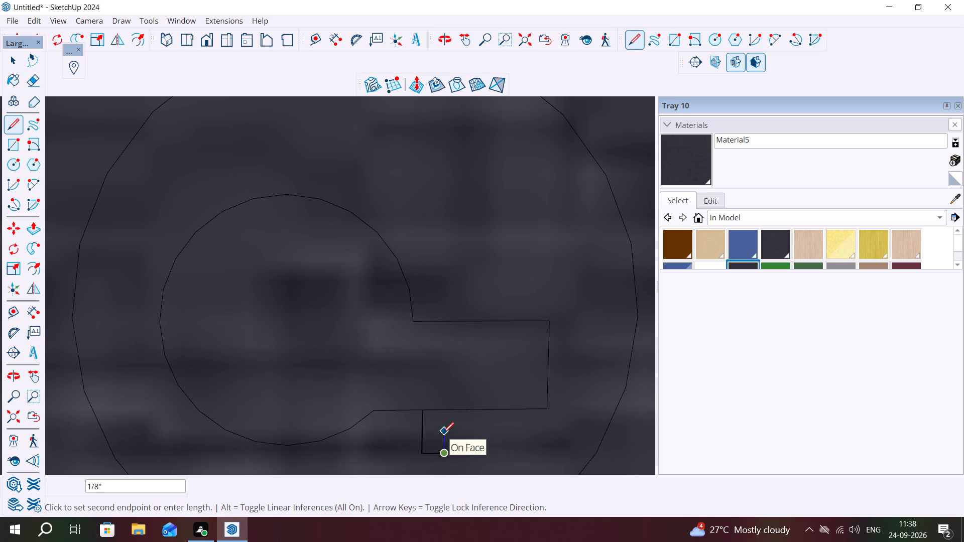
left_click(443, 433)
left_click(452, 435)
scroll(456, 425, "up", 8)
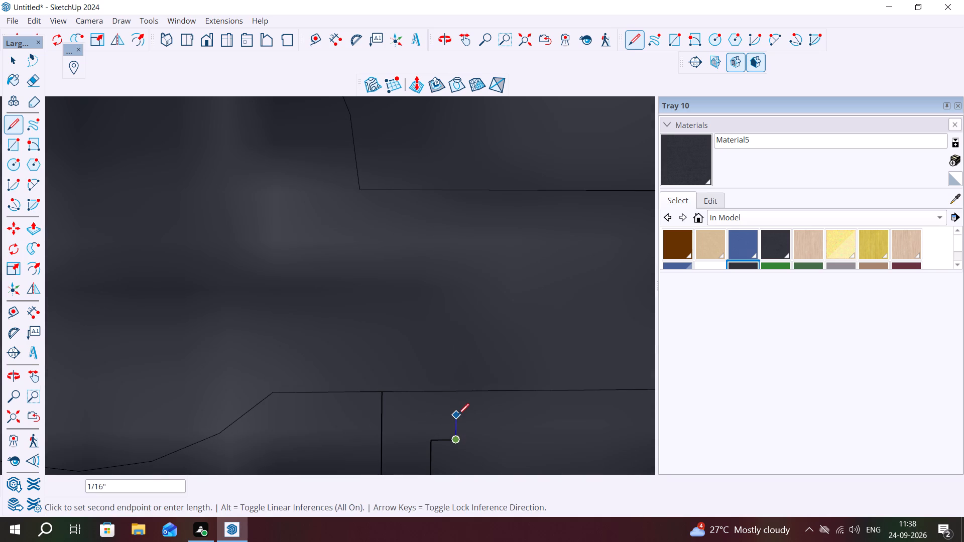
left_click(458, 416)
left_click(490, 417)
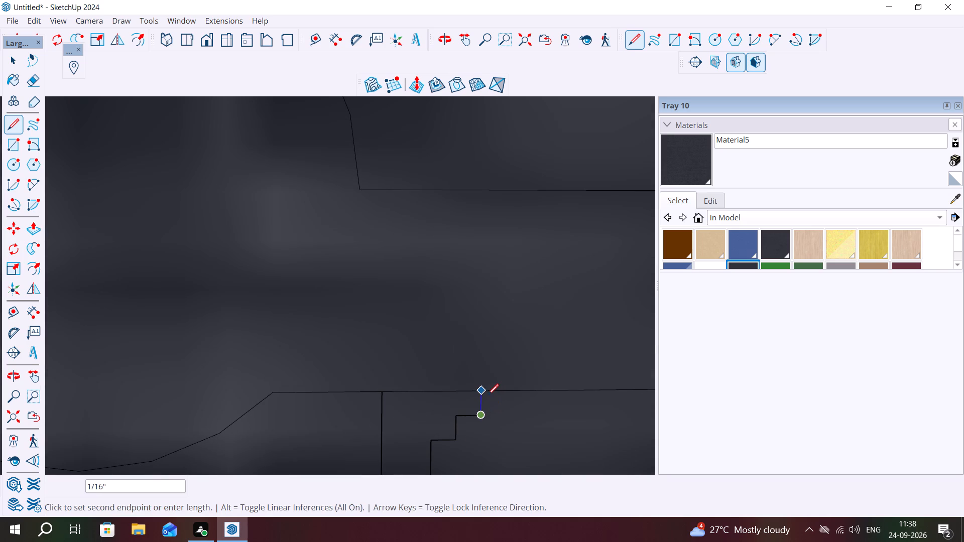
left_click(486, 394)
key("Escape")
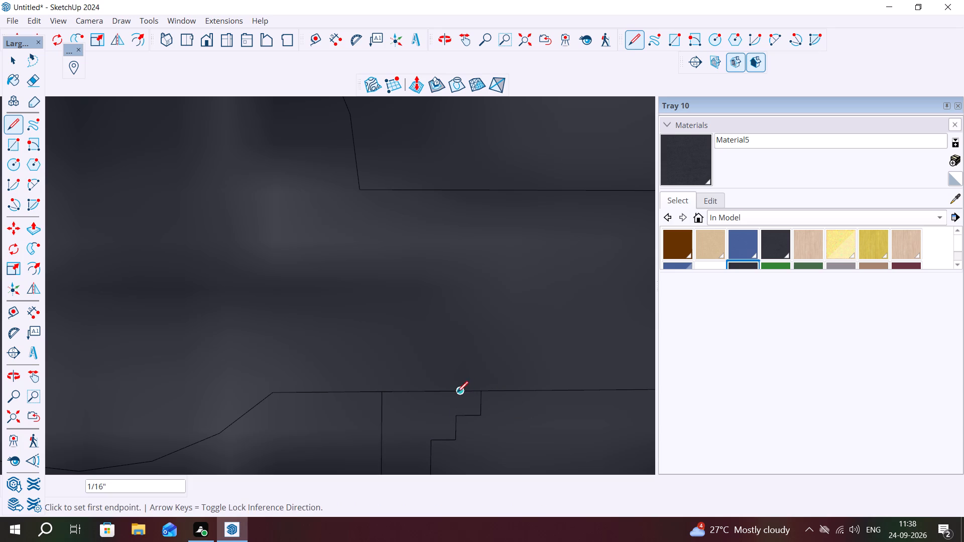
Delete the pieces of the shaft's lower edge that run across the top of the tooth.
key("space")
left_click(457, 391)
left_click(457, 391)
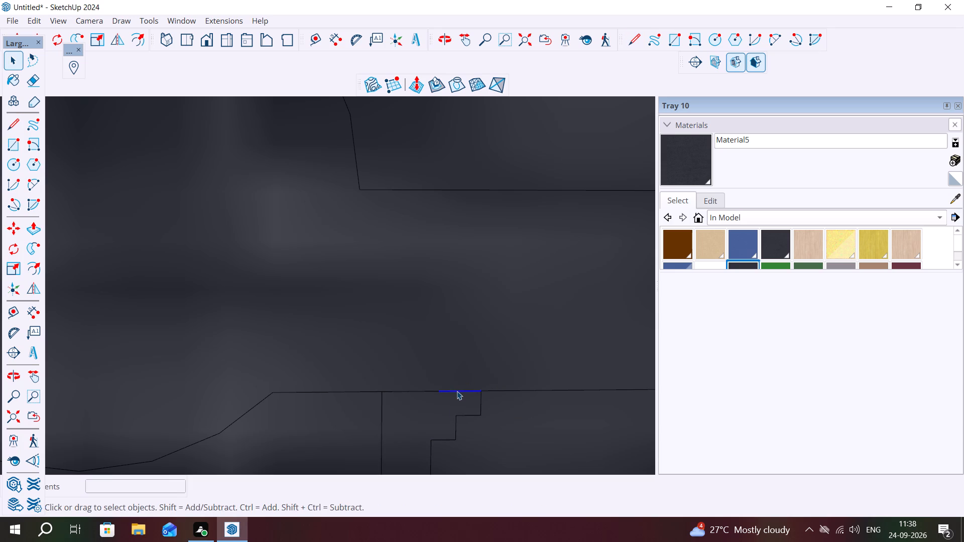
key("Delete")
left_click(435, 391)
key("Delete")
Paint the key-shaped face on the ground-floor door with the white Material4 from the in-model materials.
scroll(436, 399, "down", 13)
left_click(316, 327)
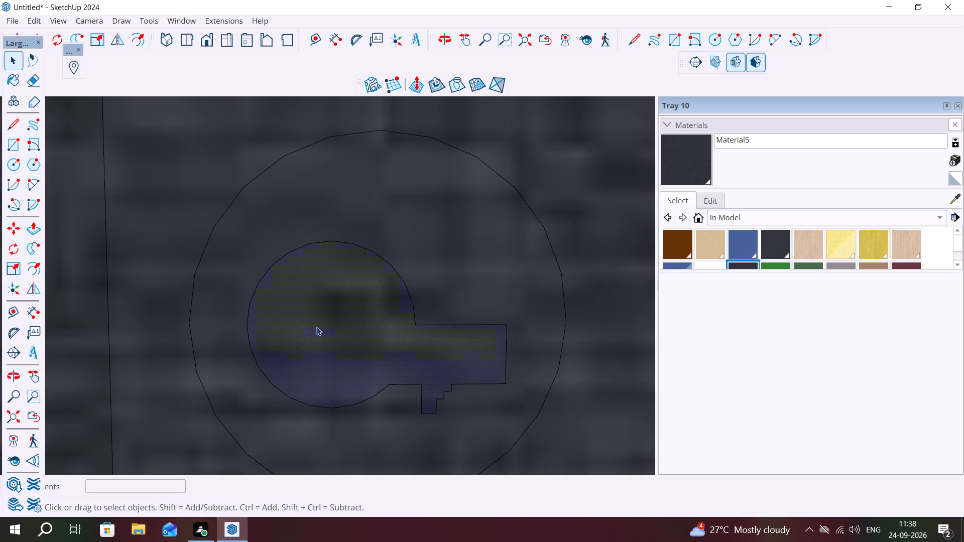
scroll(686, 249, "down", 4)
scroll(705, 249, "up", 2)
left_click(711, 249)
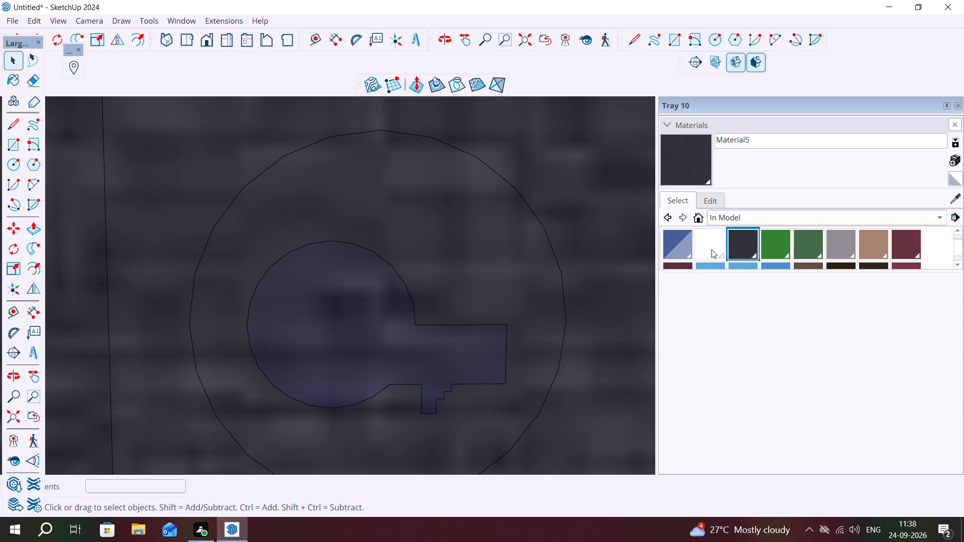
left_click(315, 327)
scroll(441, 354, "down", 6)
key("Escape")
scroll(575, 339, "down", 2)
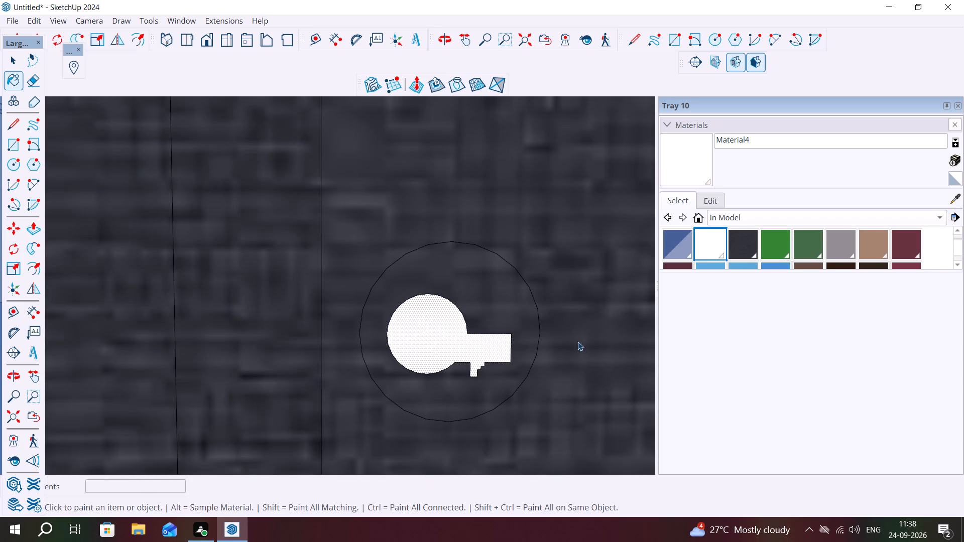
key("space")
scroll(412, 406, "down", 19)
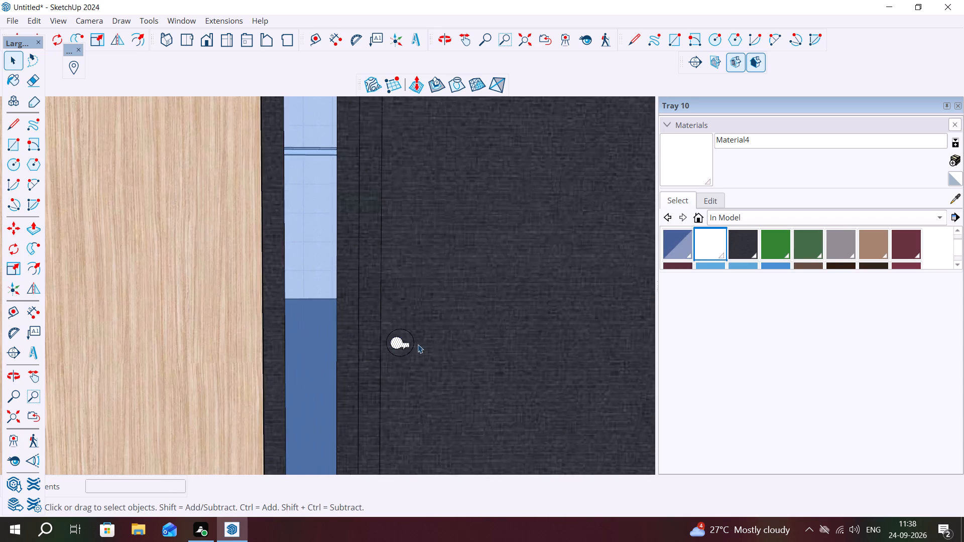
scroll(418, 344, "down", 8)
left_click(601, 331)
Draw a horizontal rectangle about 9 3/4" by 1 1/2" on the door face just above the key shape.
scroll(435, 334, "up", 2)
scroll(374, 330, "up", 2)
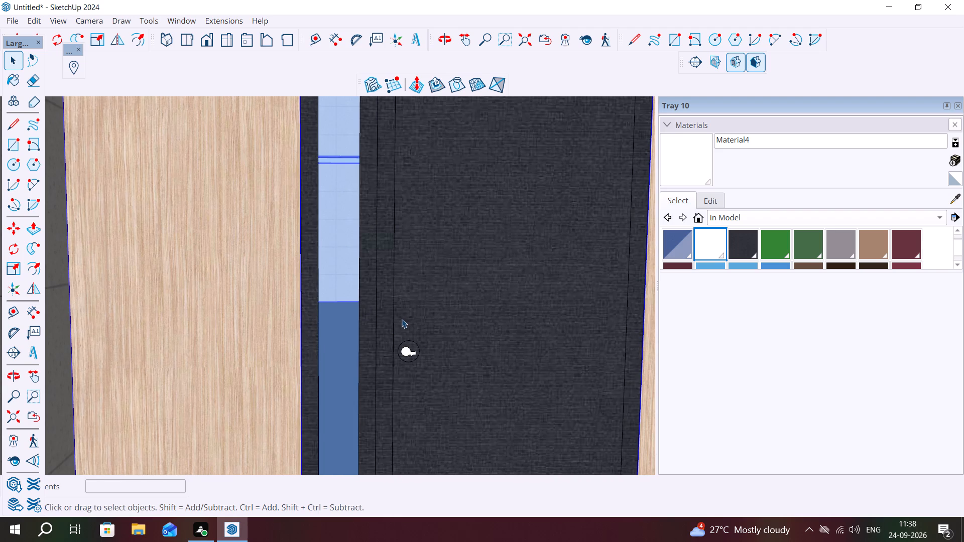
key("r")
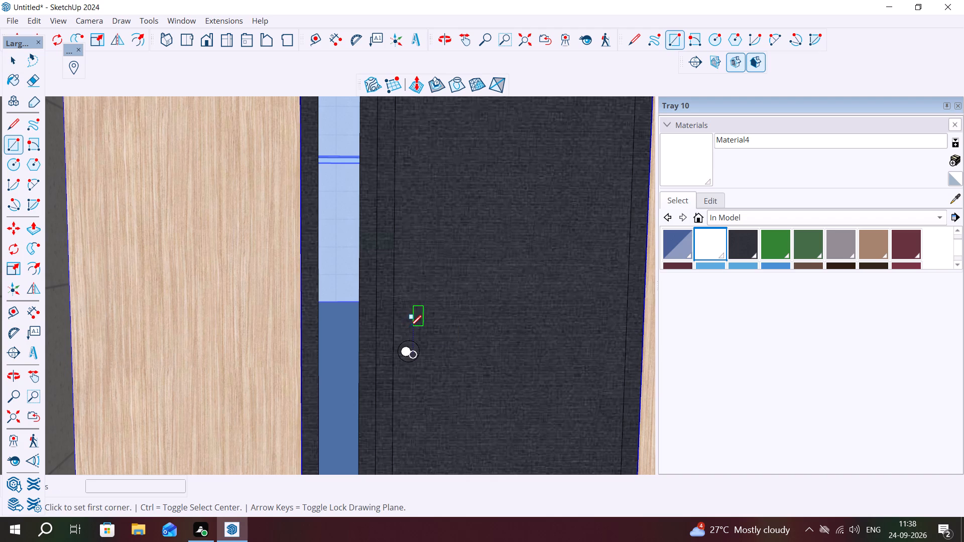
left_click(410, 326)
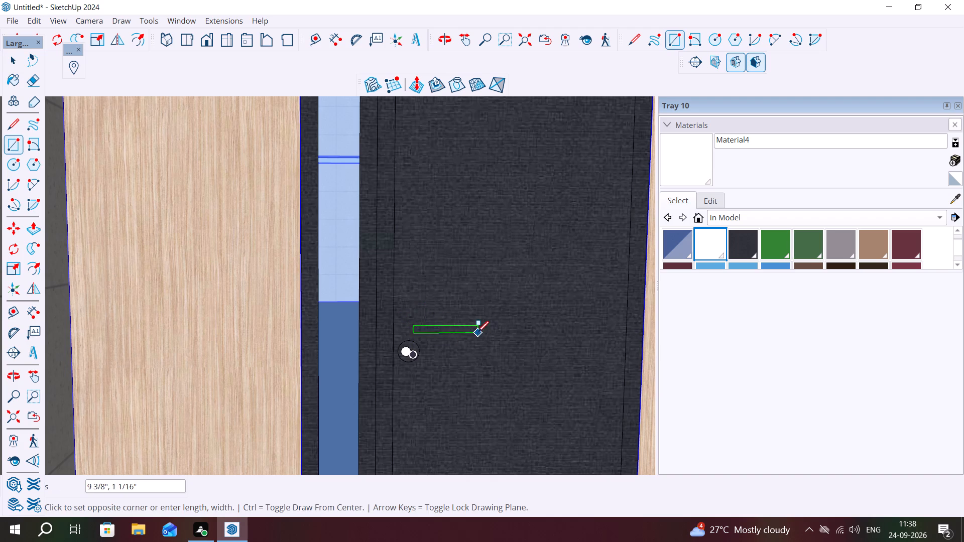
scroll(479, 336, "up", 5)
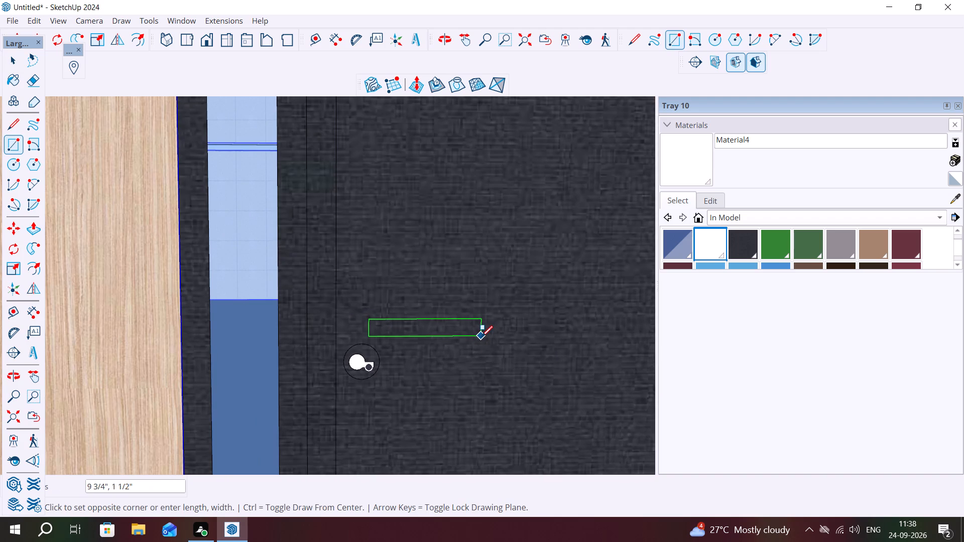
left_click(484, 338)
Round off the rectangle's end farther from the side glass with an arc of about 7/8" bulge and delete the straight edge inside it.
scroll(477, 325, "up", 6)
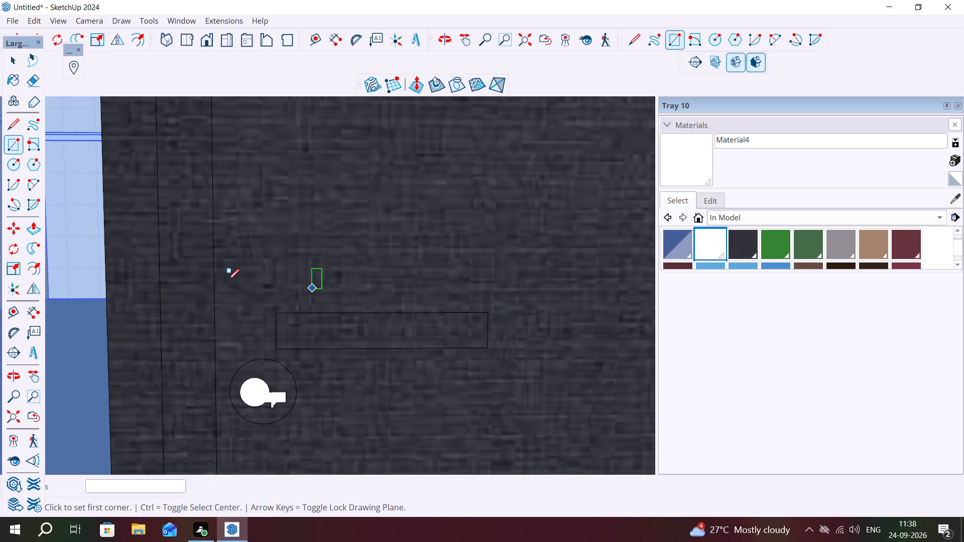
left_click(31, 184)
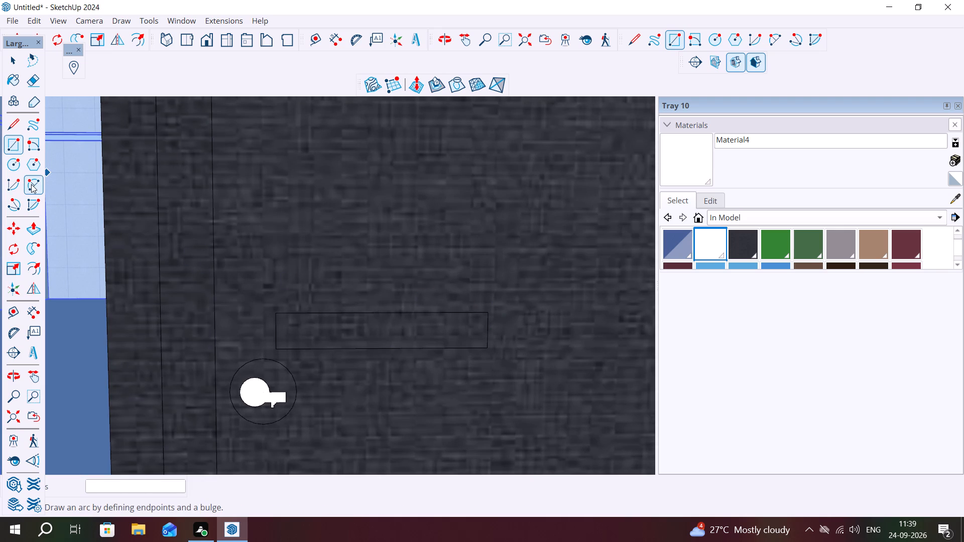
scroll(505, 316, "up", 3)
left_click(480, 312)
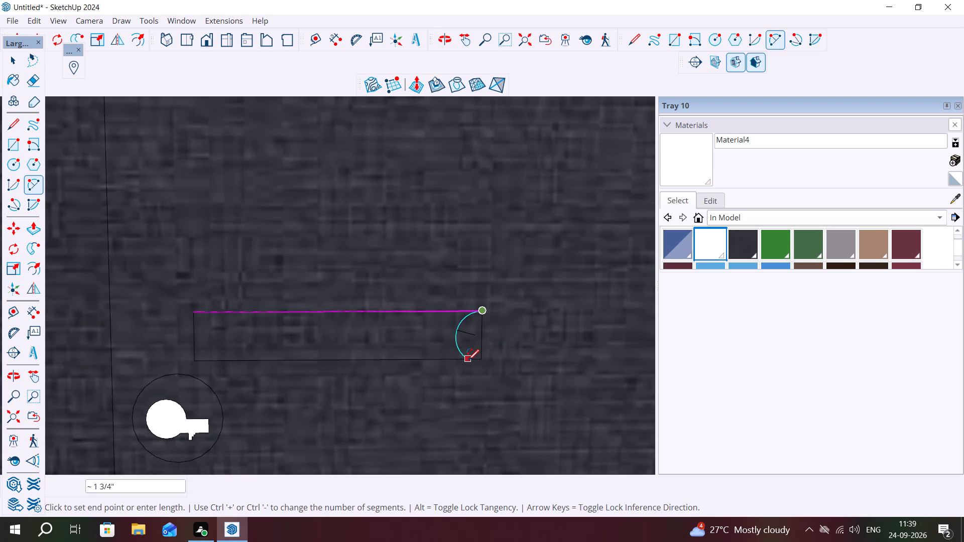
left_click(482, 360)
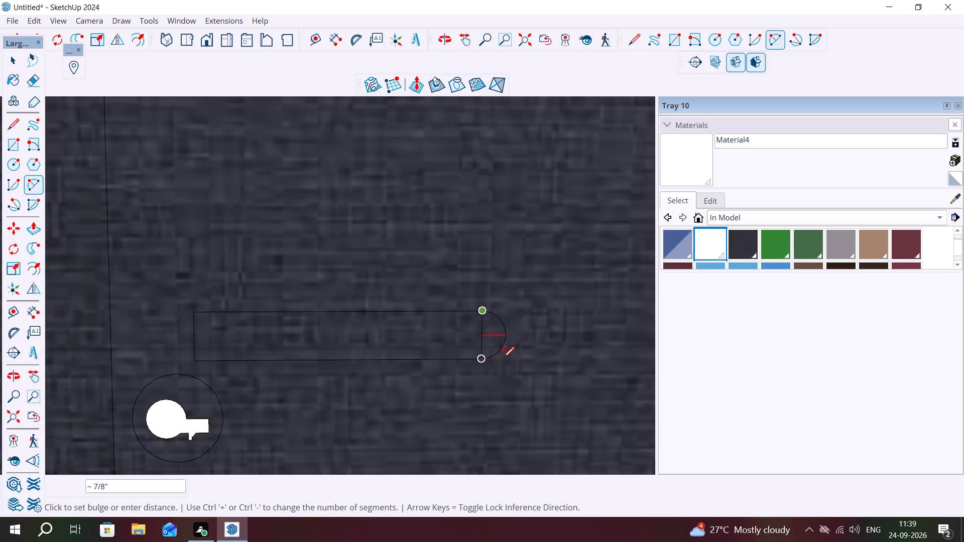
left_click(503, 358)
key("Escape")
key("space")
left_click(483, 339)
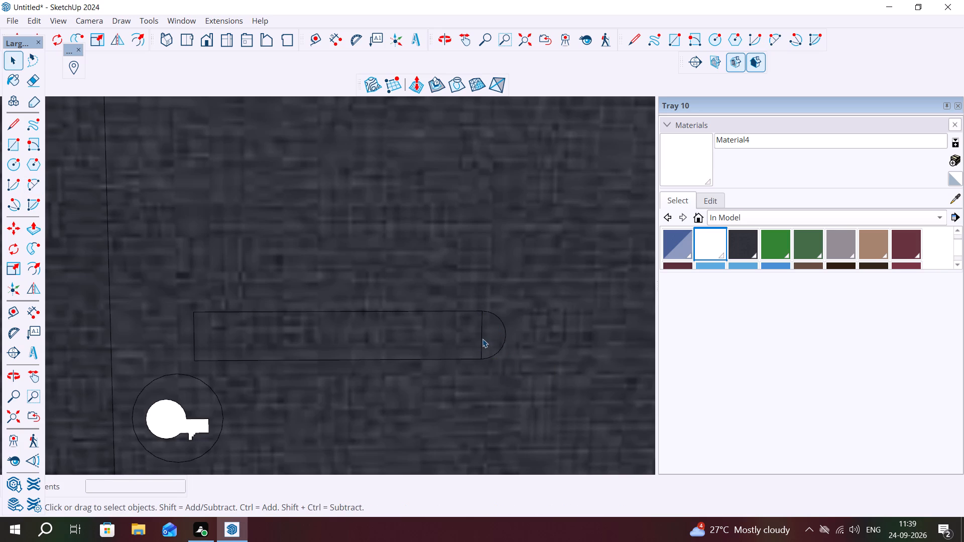
key("Delete")
Delete the circle surrounding the white key shape.
left_click(198, 381)
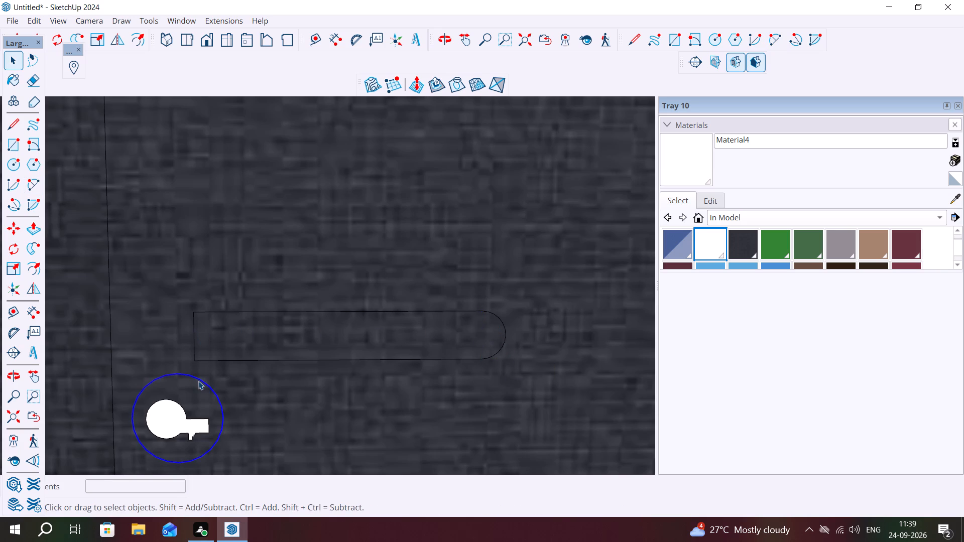
key("Delete")
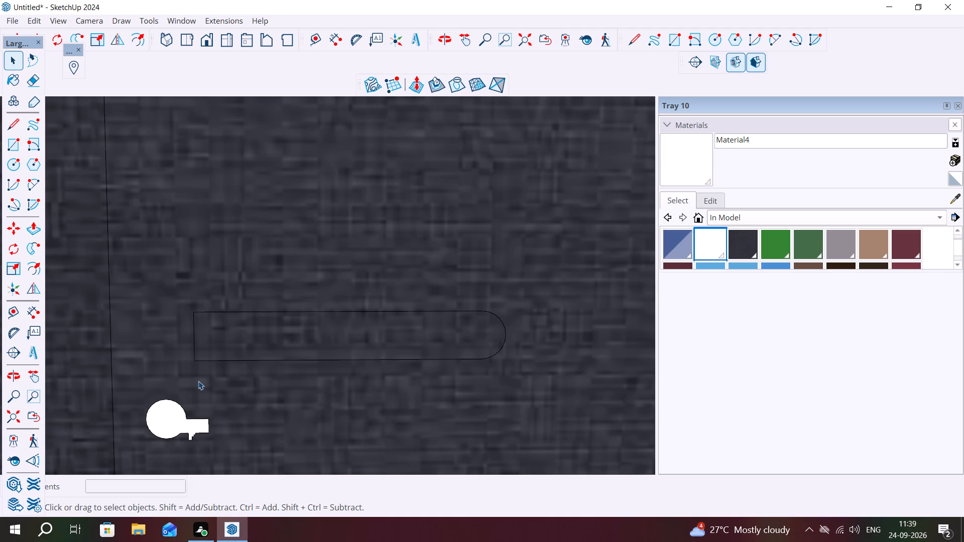
Draw a circle of about 1 11/16" radius centred on the midpoint of the rectangle's remaining straight end.
key("c")
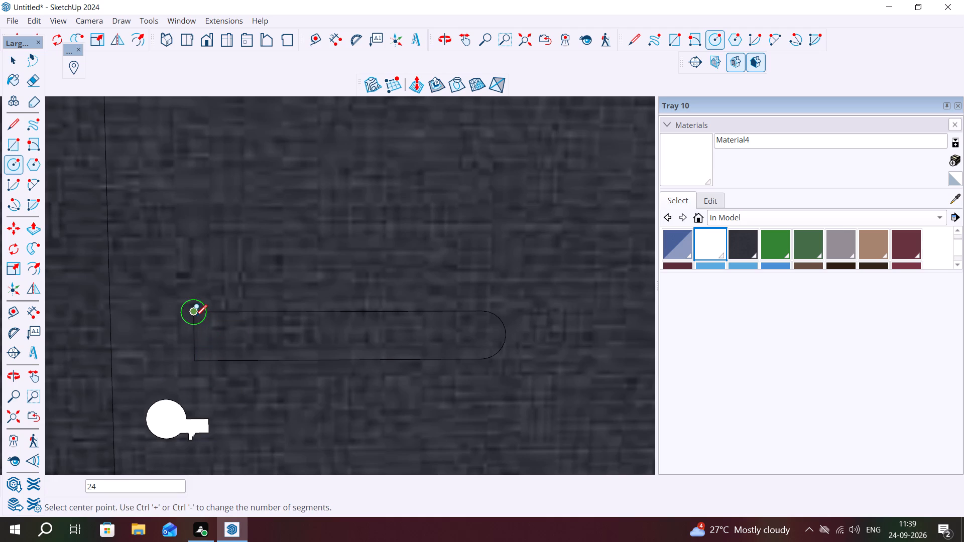
left_click(192, 338)
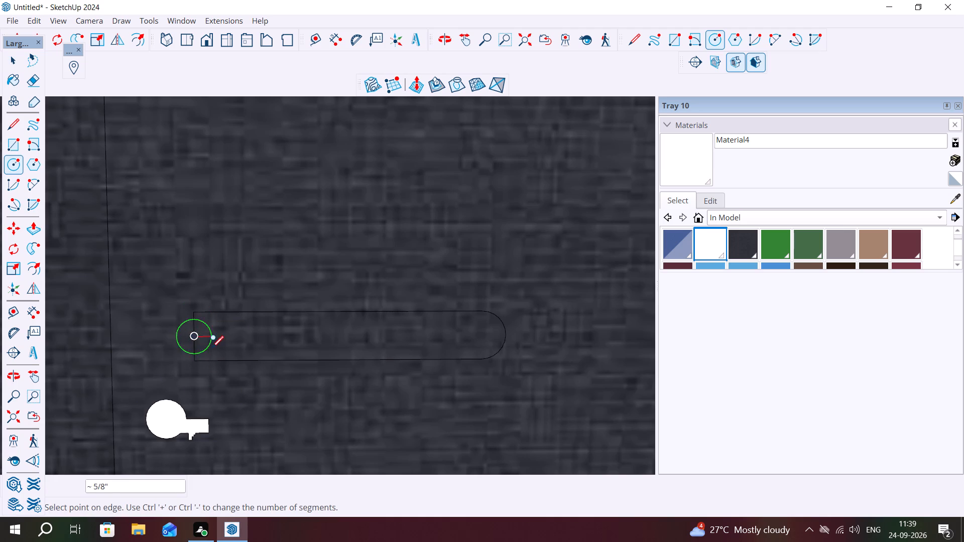
left_click(236, 358)
key("space")
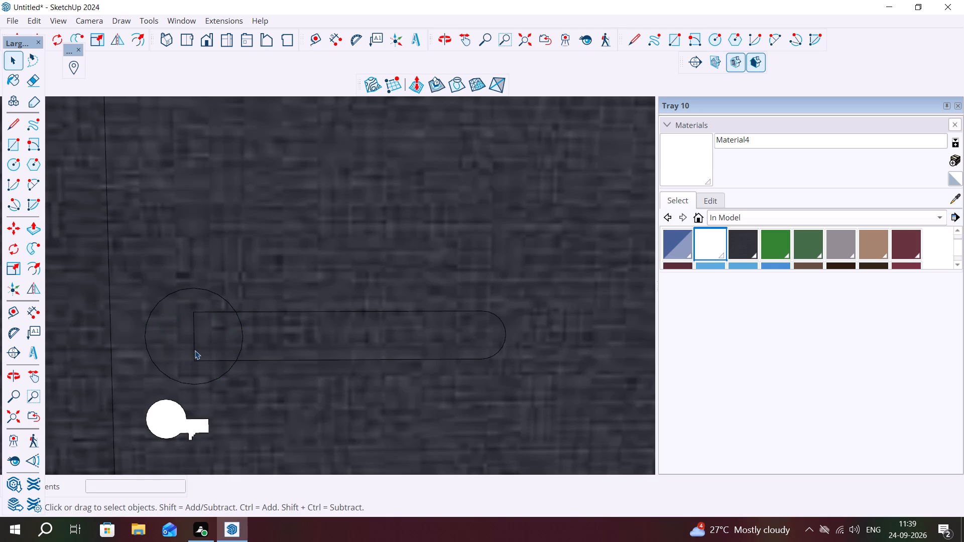
Delete the rectangle lines inside the circle and the arc between circle and bar, leaving one lever-handle outline.
left_click(195, 350)
key("Delete")
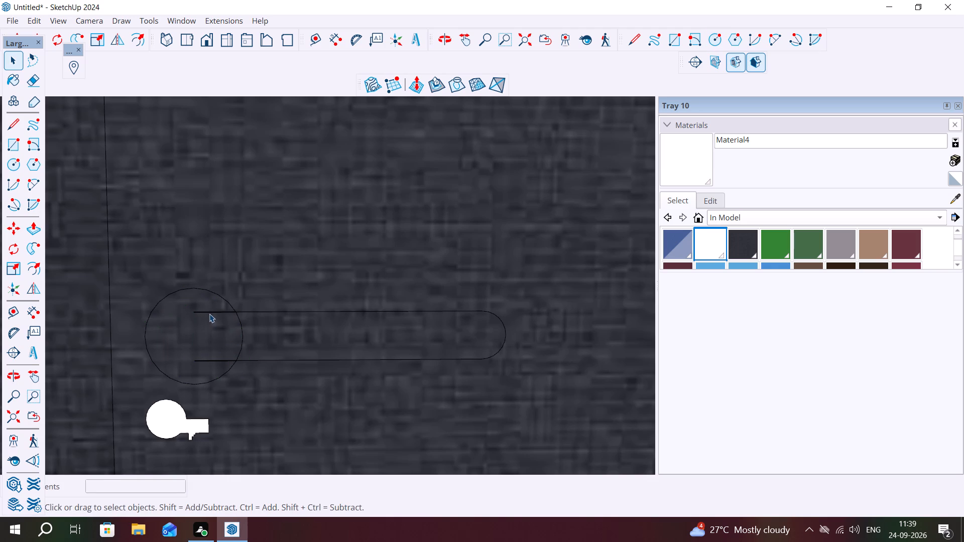
left_click(211, 311)
key("Delete")
left_click(215, 358)
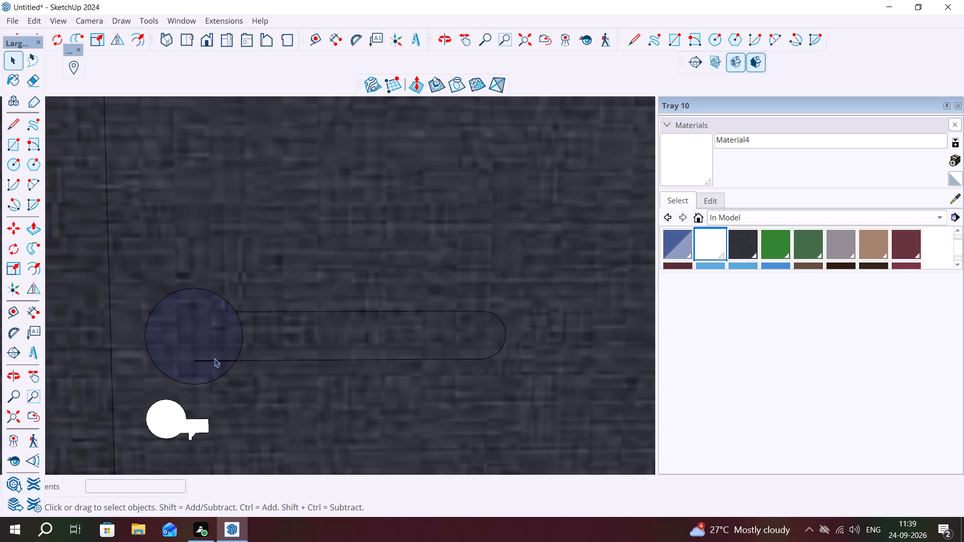
left_click(215, 359)
left_click(217, 361)
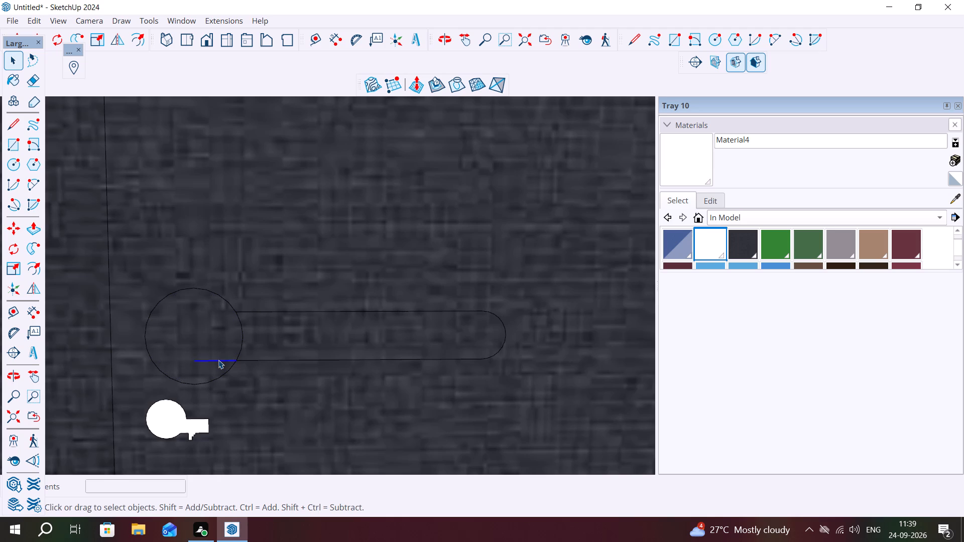
key("Delete")
left_click(243, 345)
key("Delete")
key("Escape")
key("space")
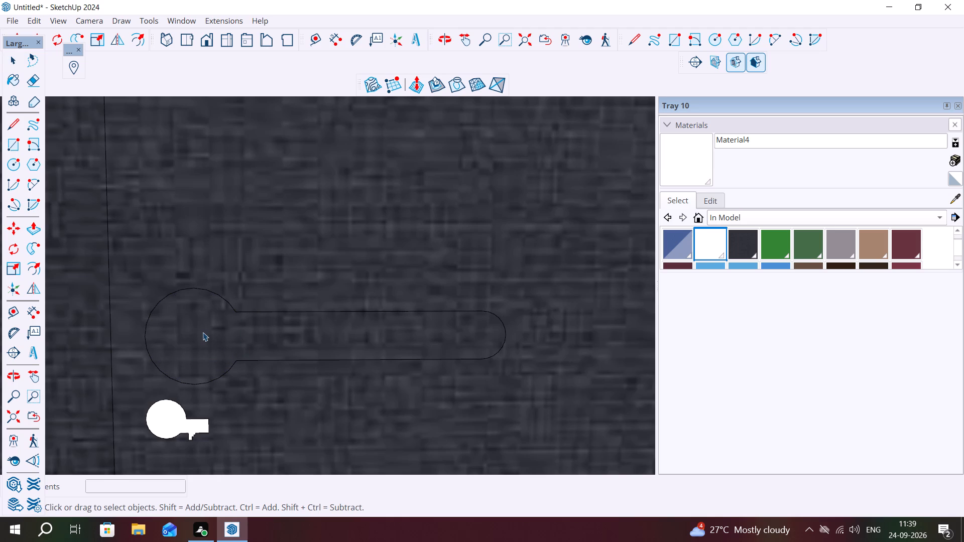
Push/pull the lever-handle face out from the door by about 3 5/16".
left_click(202, 332)
key("p")
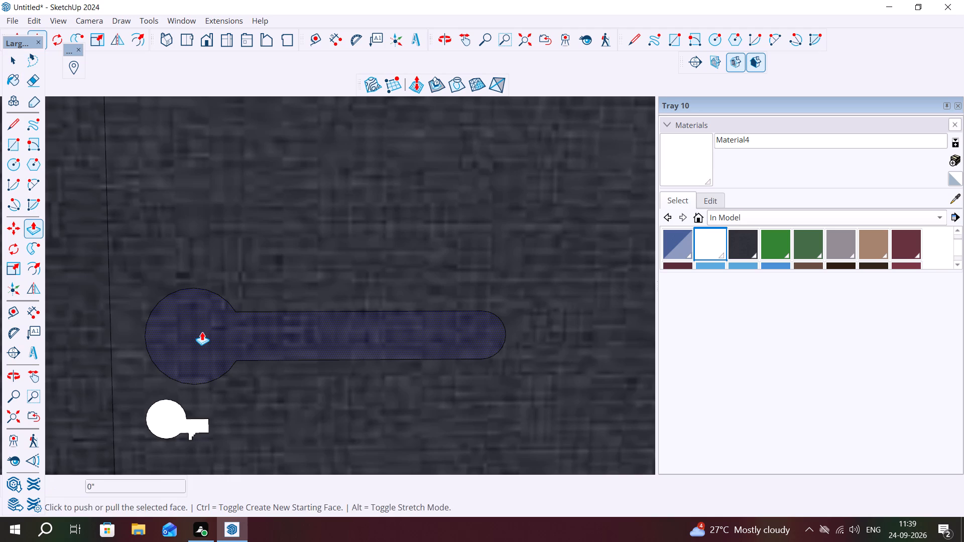
left_click(202, 332)
left_click(174, 338)
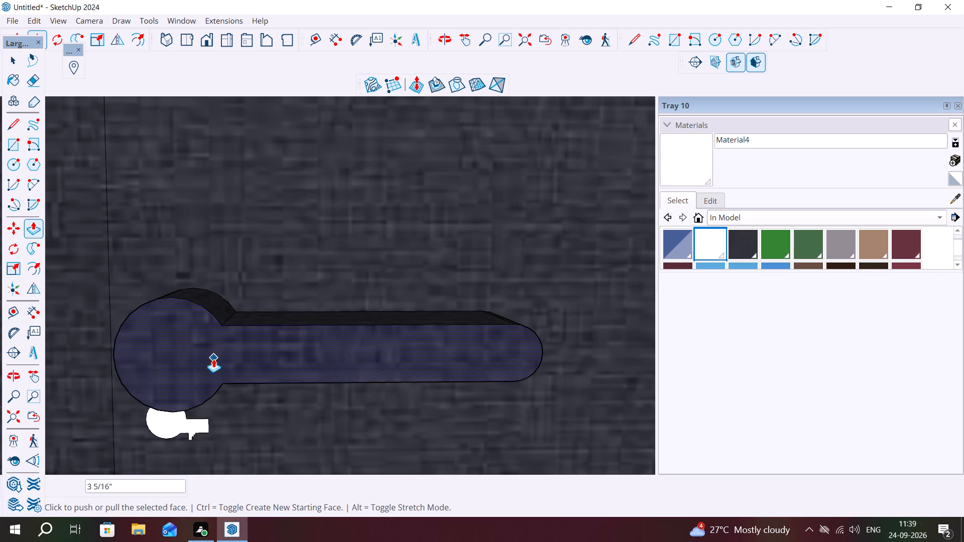
middle_click_drag(213, 357, 377, 298)
scroll(405, 347, "down", 3)
key("space")
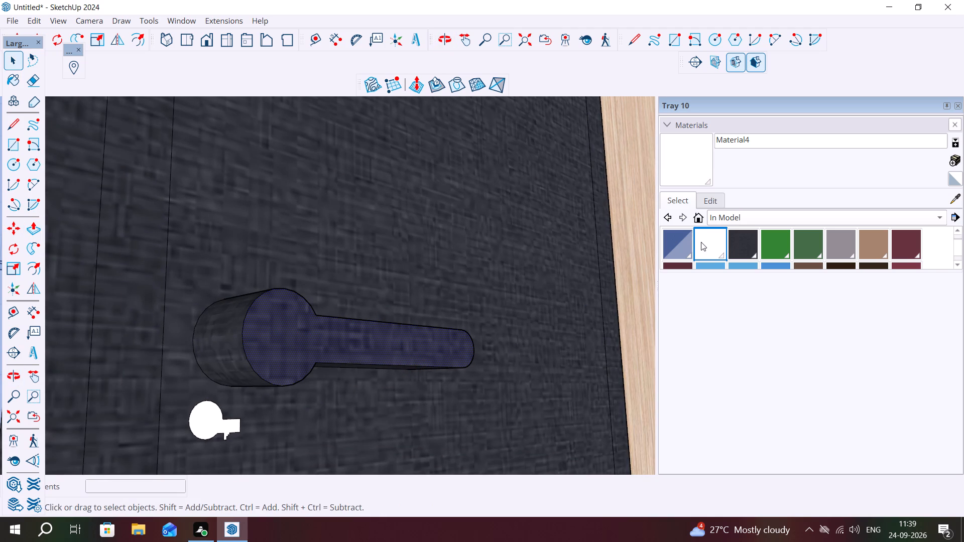
Paint the handle's front face, top, underside, round hub and rounded end with the white Material4.
left_click(701, 242)
left_click(264, 349)
middle_click_drag(314, 350, 260, 447)
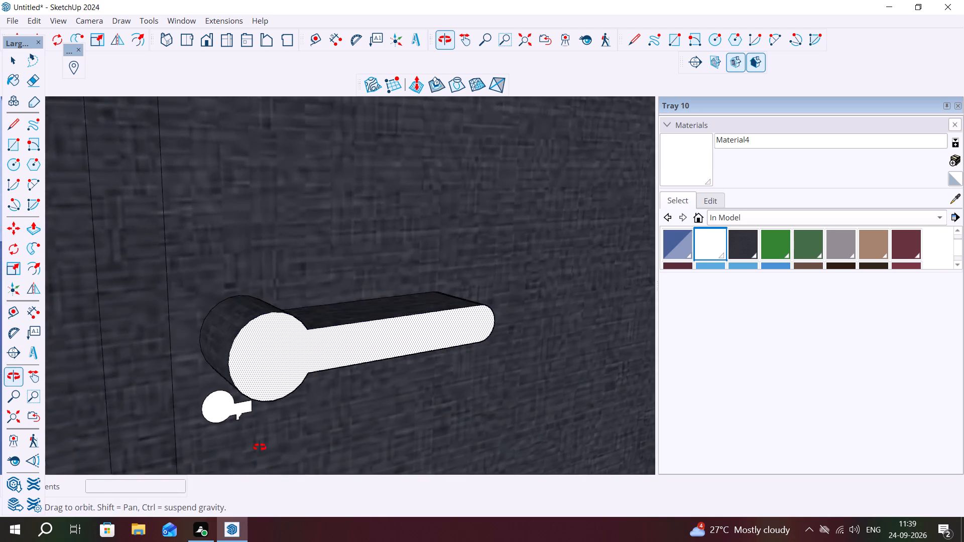
middle_click_drag(260, 447, 256, 462)
left_click(332, 326)
left_click(247, 322)
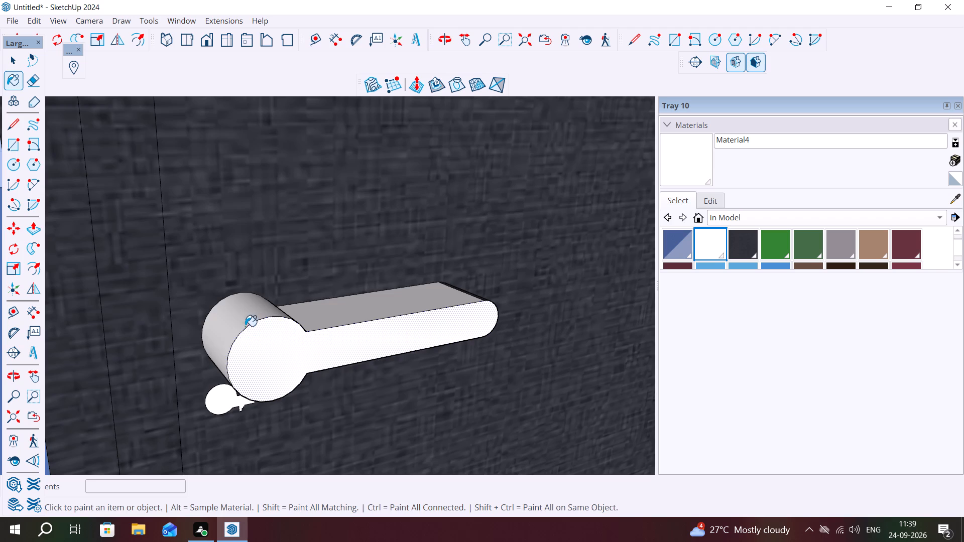
middle_click_drag(235, 331, 218, 230)
middle_click_drag(304, 412, 253, 282)
left_click(325, 334)
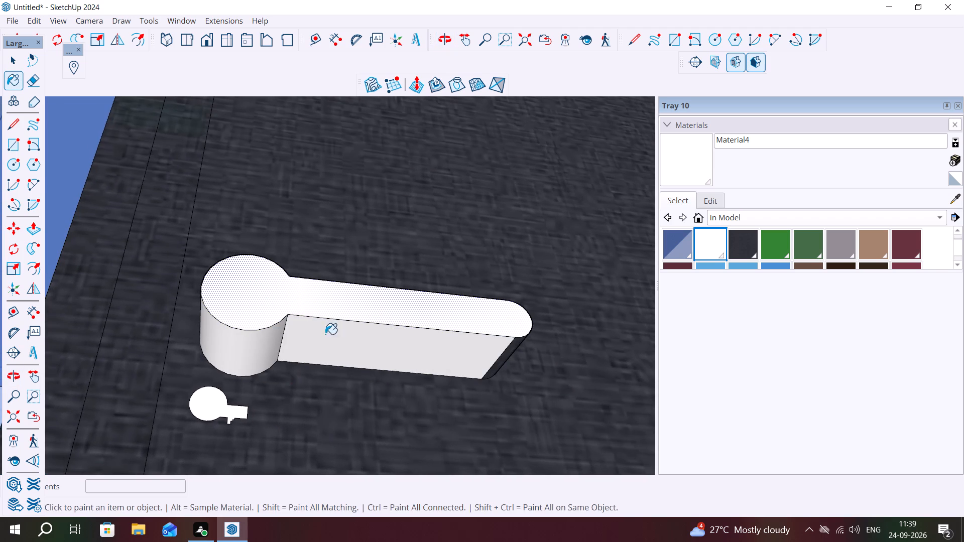
scroll(371, 308, "down", 3)
middle_click_drag(444, 343, 193, 402)
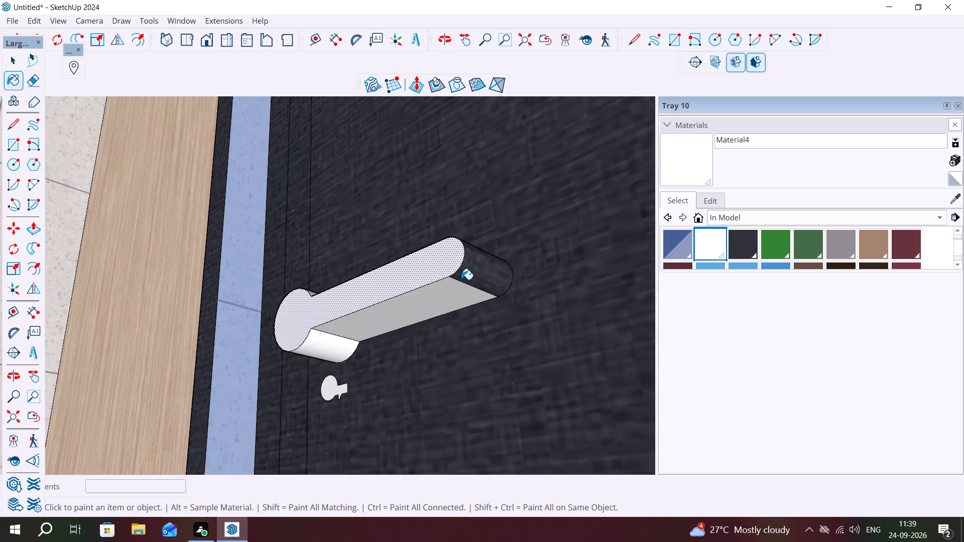
left_click(466, 273)
scroll(452, 309, "down", 2)
middle_click_drag(452, 316, 502, 413)
key("Escape")
key("space")
Examine the handle and key detail on the door, and how the door looks within the whole house front.
scroll(348, 428, "down", 4)
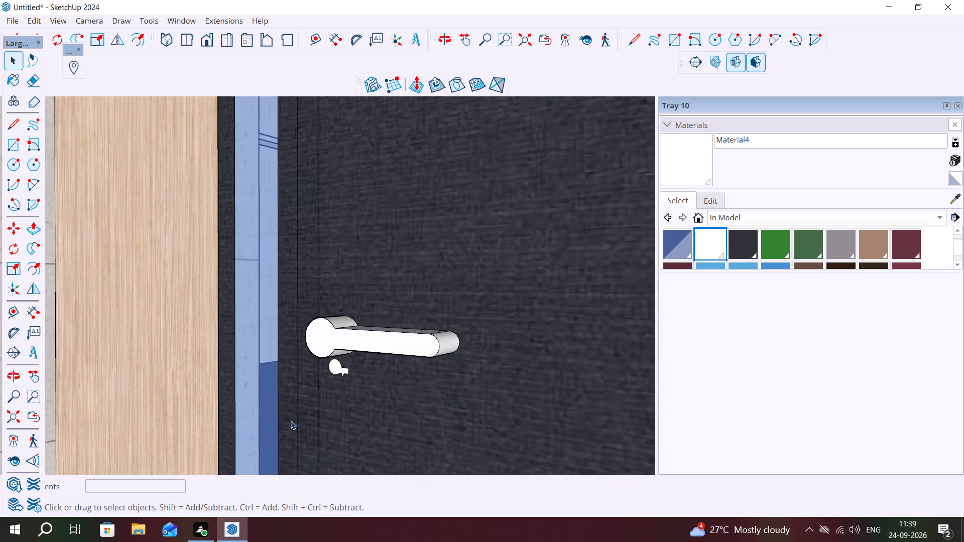
scroll(291, 421, "down", 12)
key("space")
middle_click_drag(410, 421, 516, 399)
scroll(474, 410, "down", 5)
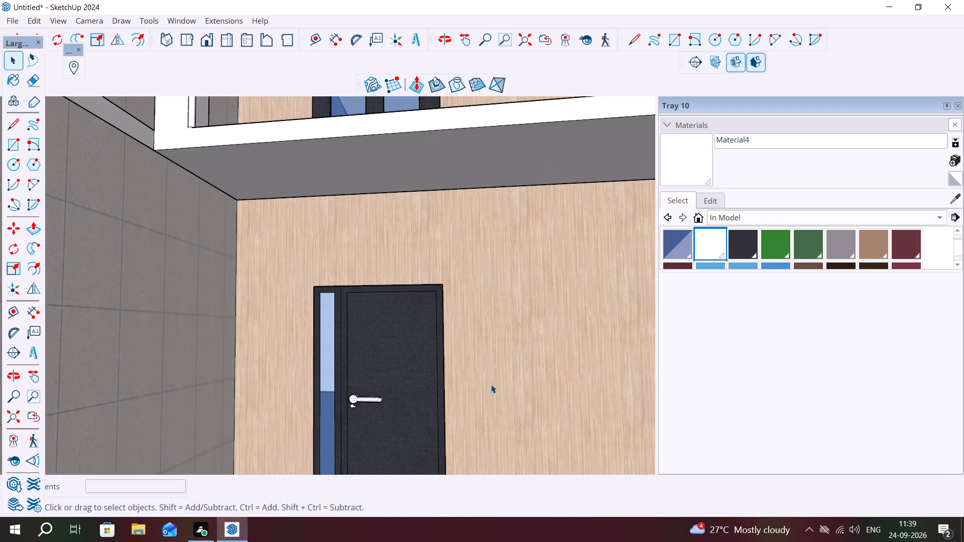
scroll(491, 384, "down", 6)
middle_click_drag(396, 439, 424, 480)
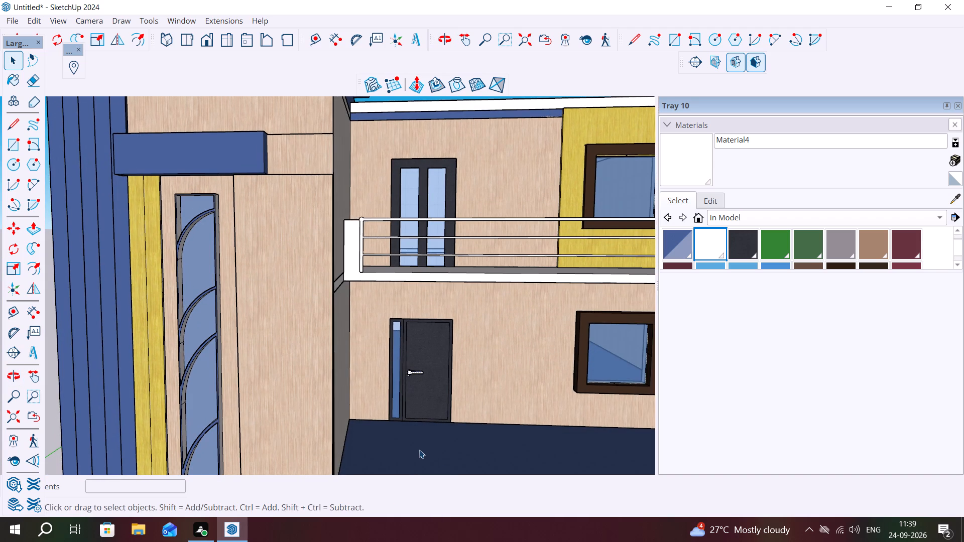
scroll(394, 469, "down", 5)
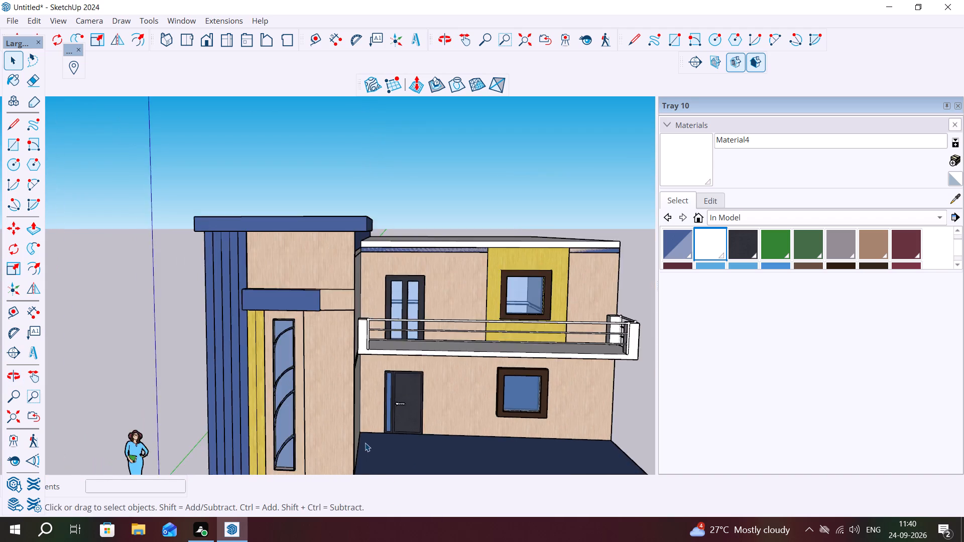
Examine the finished house front from several angles, checking the doors, balcony, tower and window details.
scroll(365, 443, "down", 3)
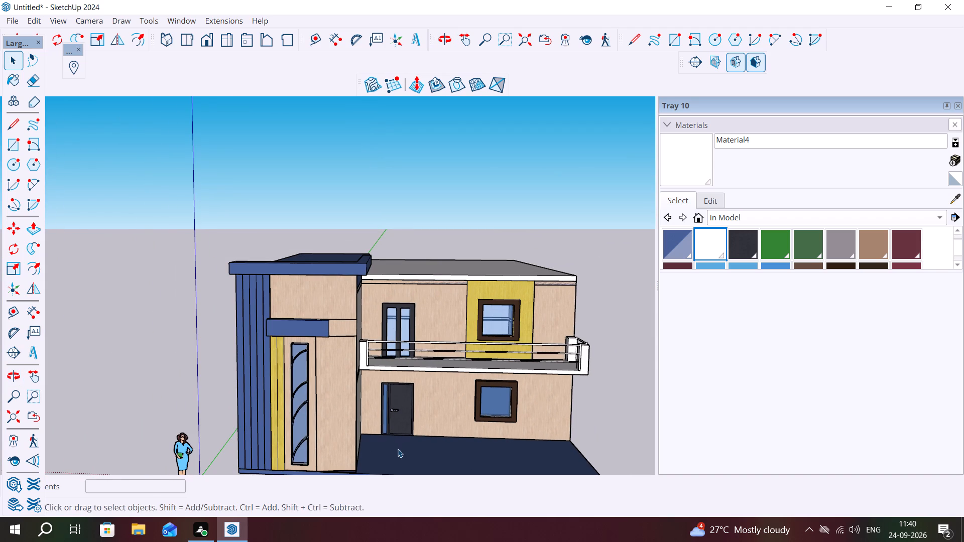
scroll(361, 393, "up", 10)
middle_click_drag(374, 386, 379, 387)
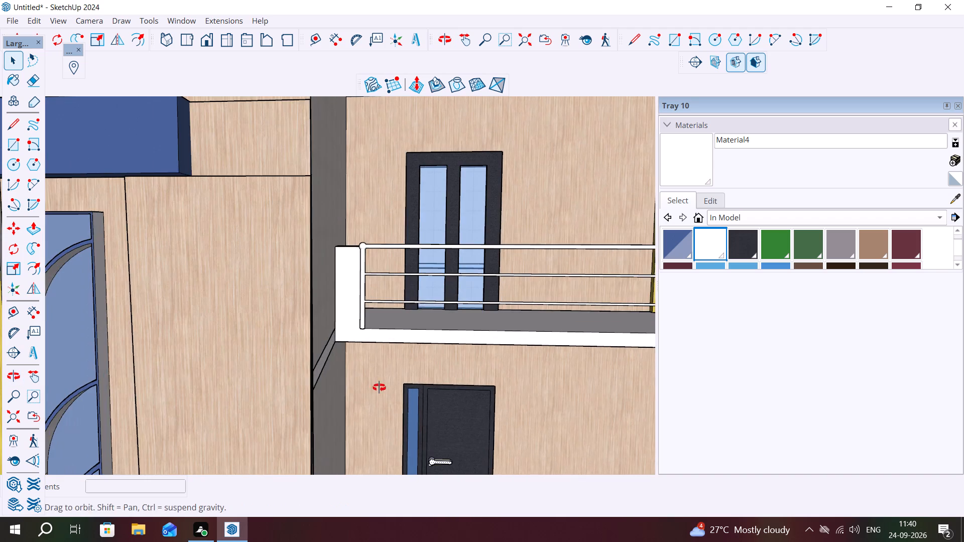
middle_click_drag(379, 387, 416, 384)
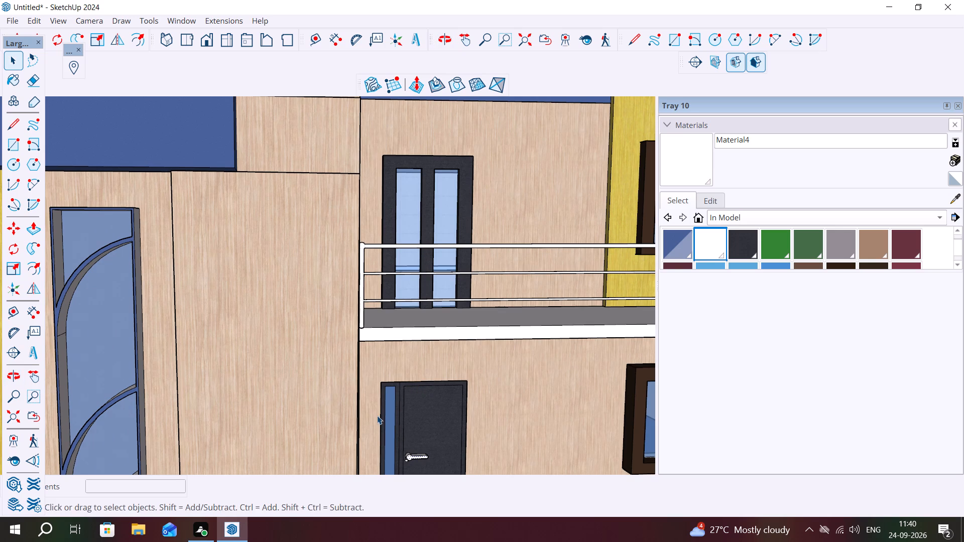
scroll(378, 422, "down", 4)
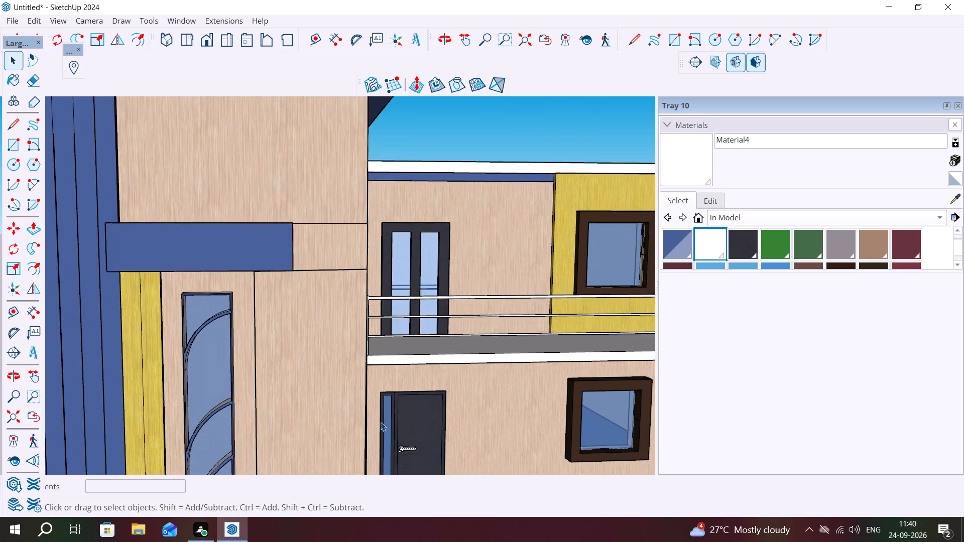
scroll(381, 415, "down", 3)
scroll(420, 390, "down", 1)
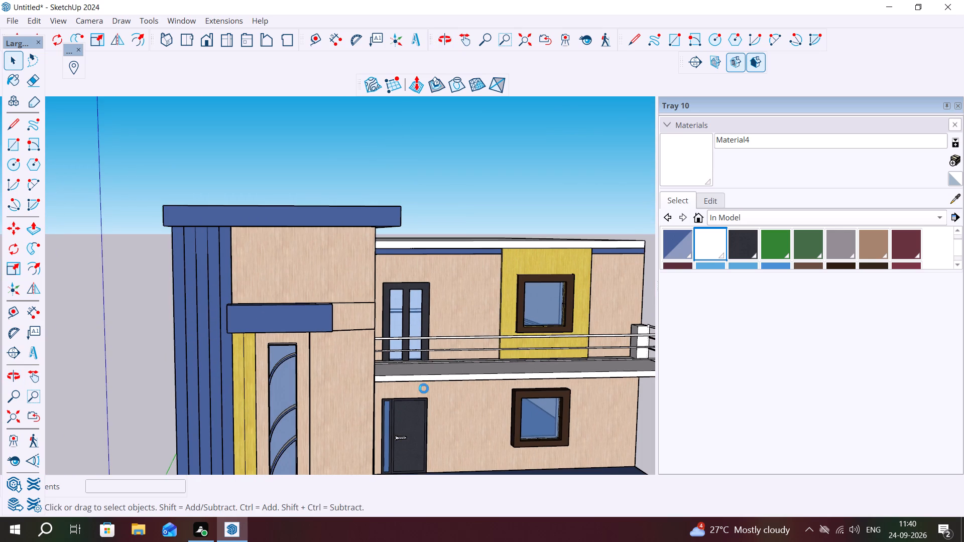
middle_click_drag(361, 332, 270, 357)
scroll(308, 337, "up", 3)
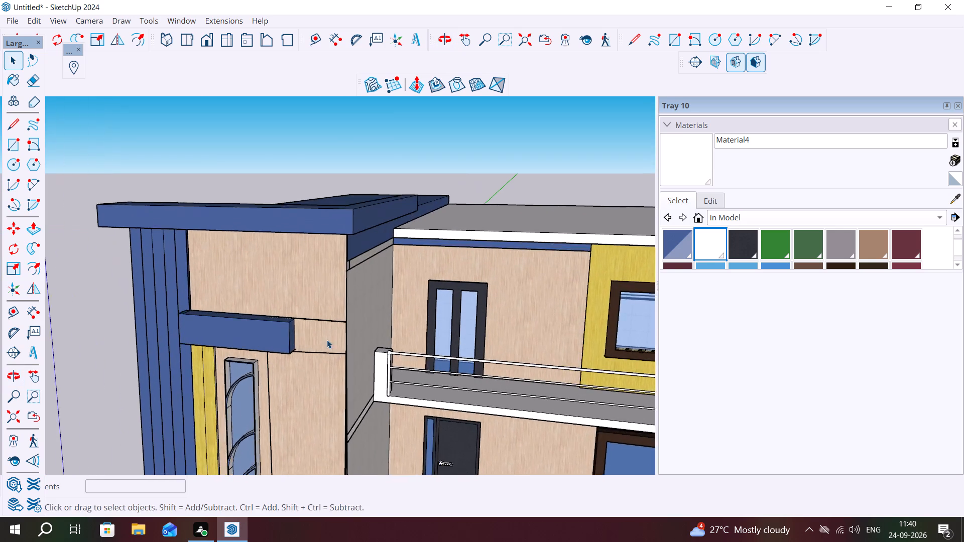
scroll(327, 340, "up", 11)
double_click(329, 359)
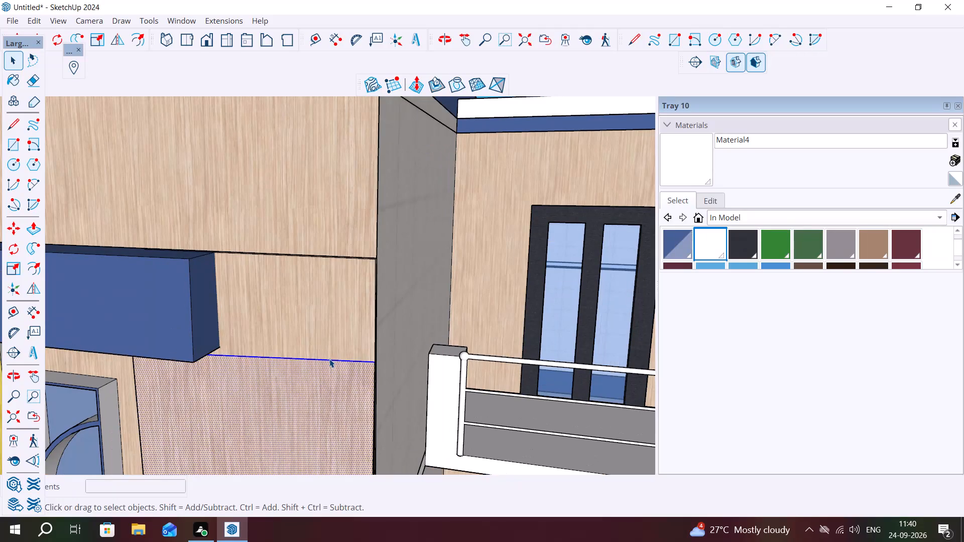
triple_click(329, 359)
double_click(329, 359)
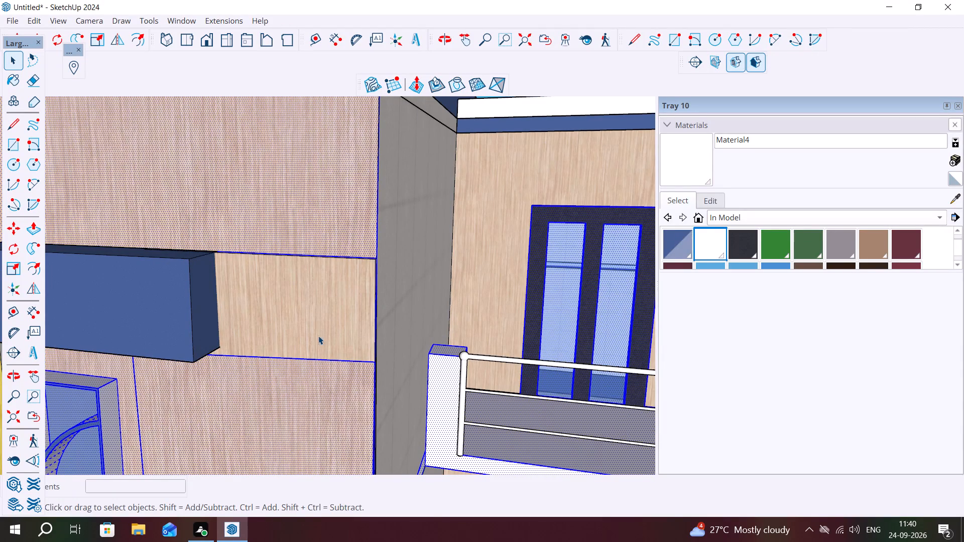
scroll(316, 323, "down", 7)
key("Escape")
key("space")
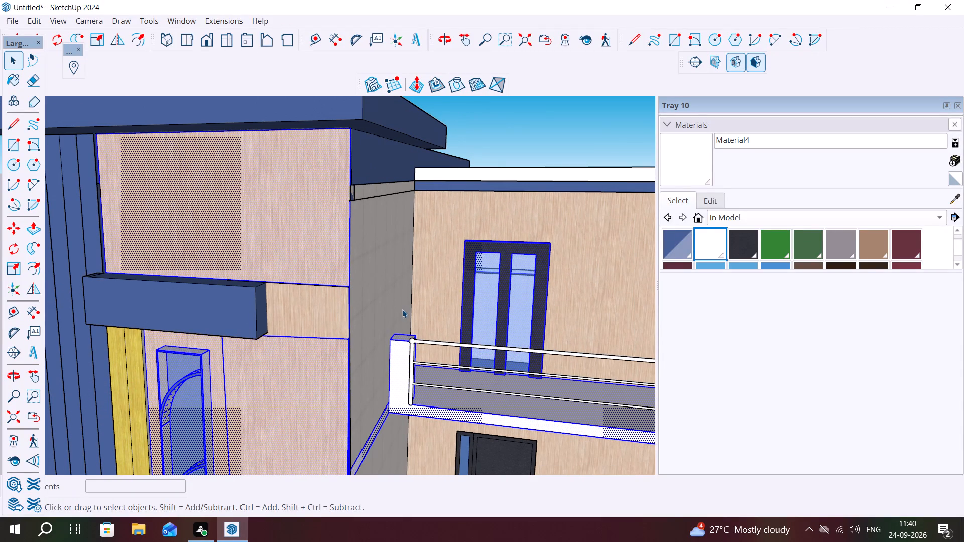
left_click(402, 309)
Draw a line about 7' 8" forward from the slab's tower-side front corner, continuing with a line about 37' parallel to the house front.
scroll(401, 361, "down", 7)
scroll(171, 299, "down", 7)
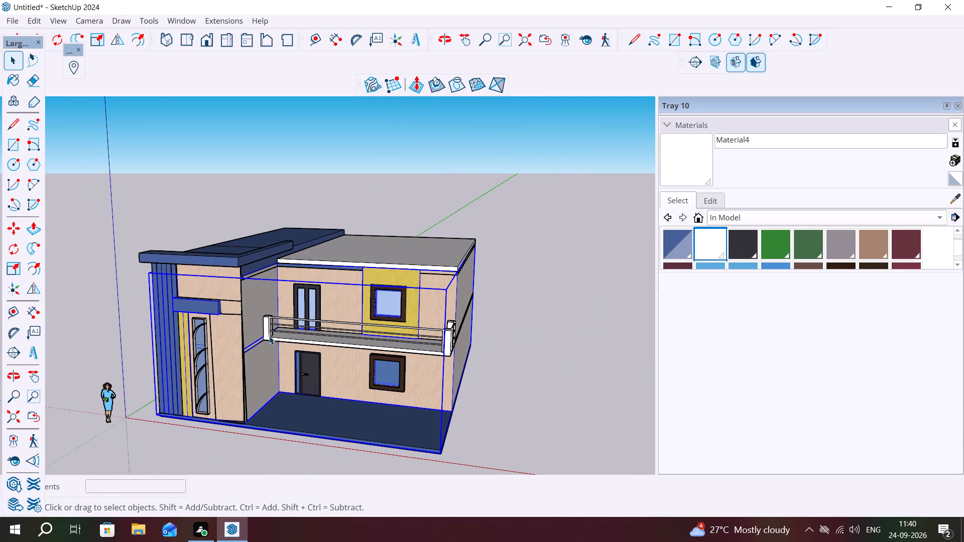
scroll(365, 427, "down", 1)
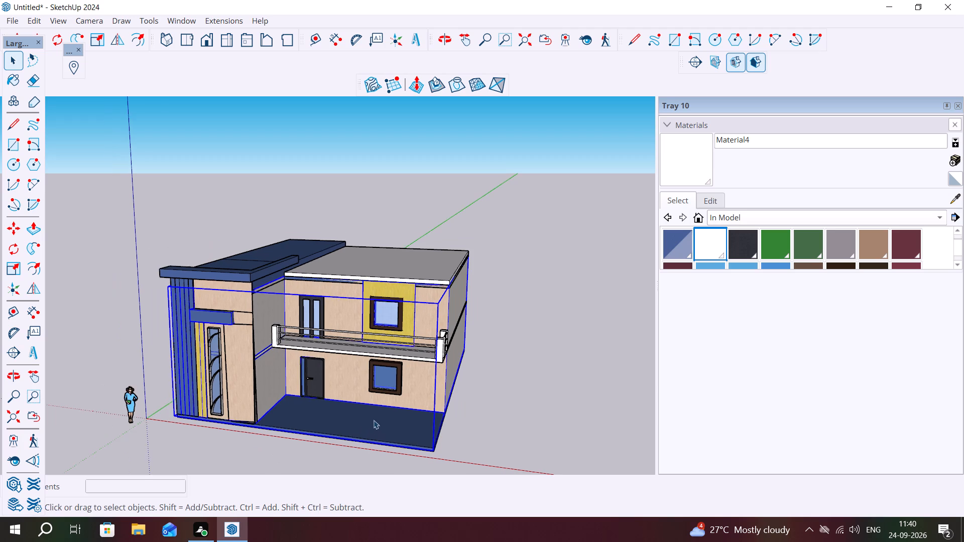
scroll(442, 409, "down", 2)
middle_click_drag(323, 452, 404, 454)
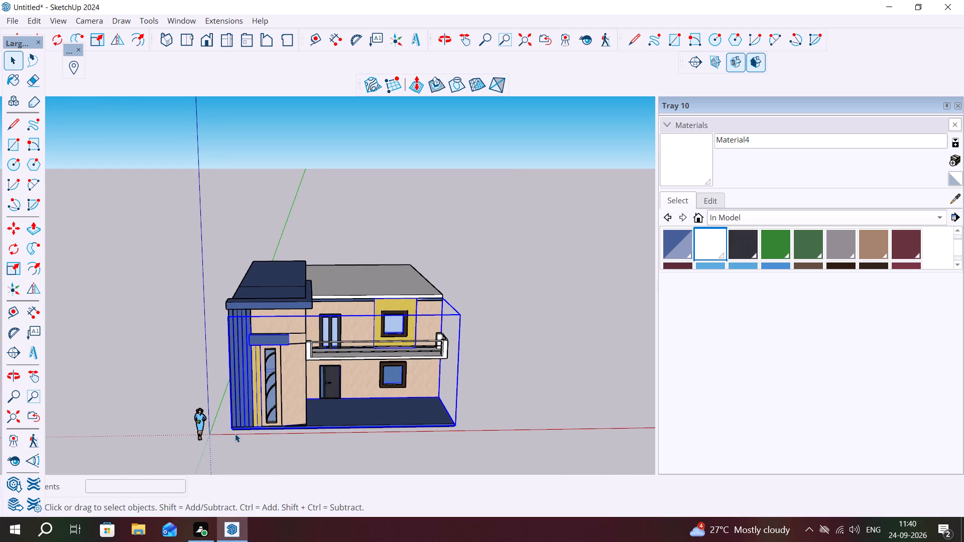
scroll(228, 424, "up", 7)
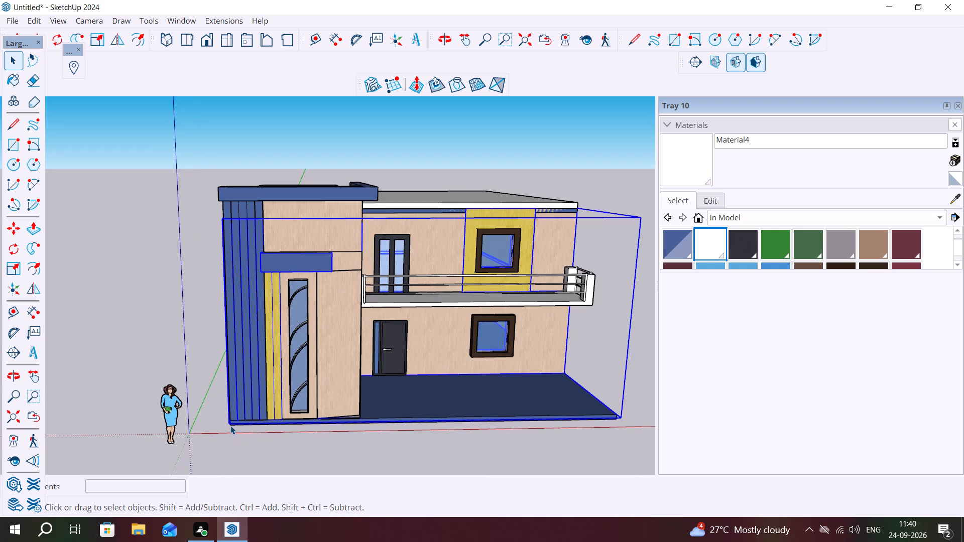
key("l")
left_click(231, 428)
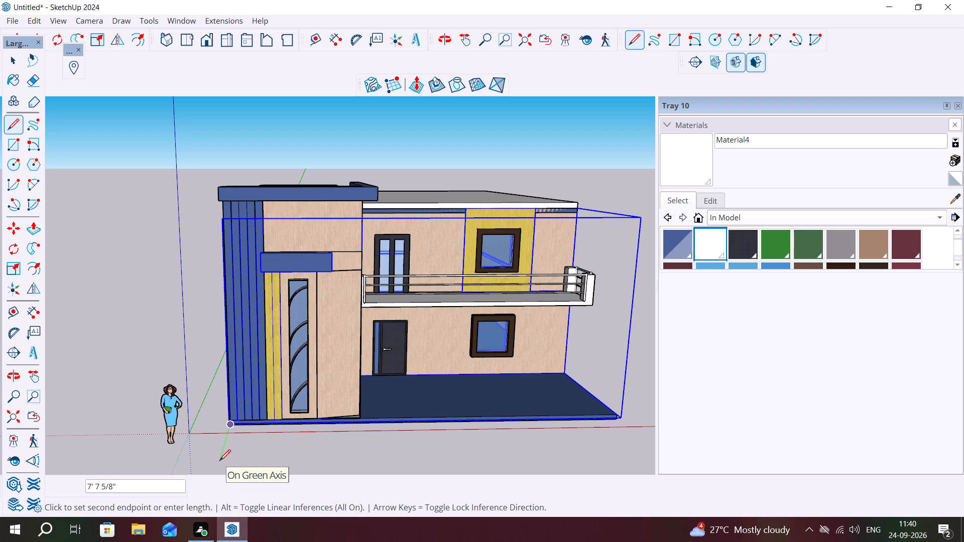
left_click(219, 462)
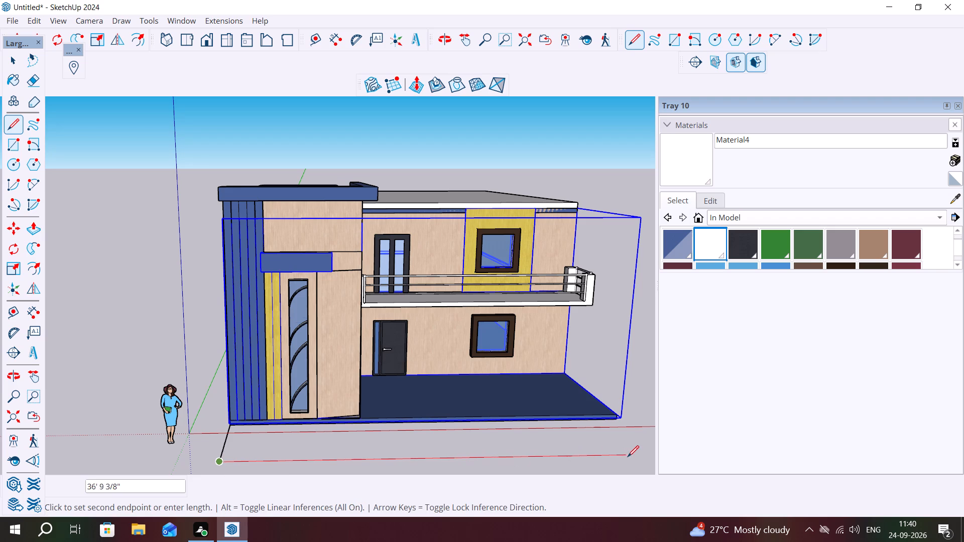
left_click(639, 455)
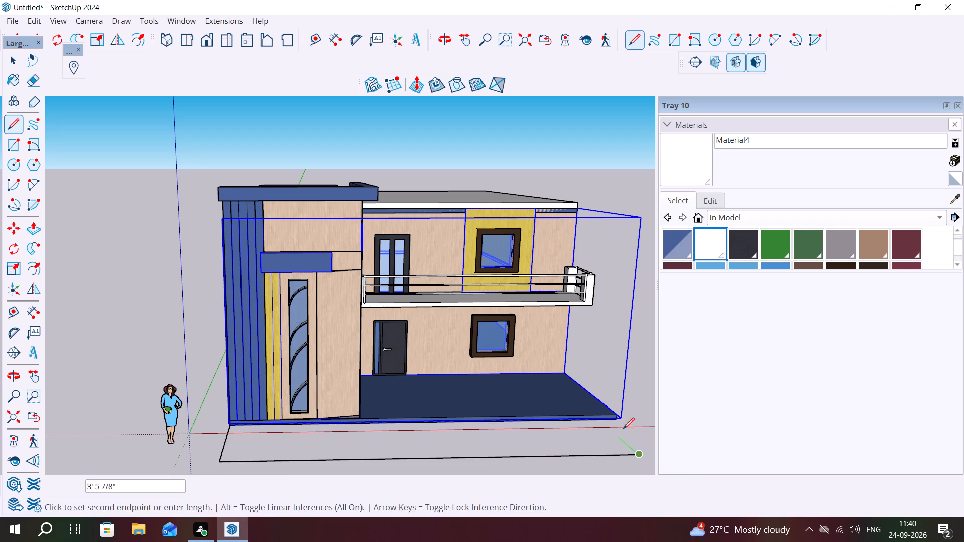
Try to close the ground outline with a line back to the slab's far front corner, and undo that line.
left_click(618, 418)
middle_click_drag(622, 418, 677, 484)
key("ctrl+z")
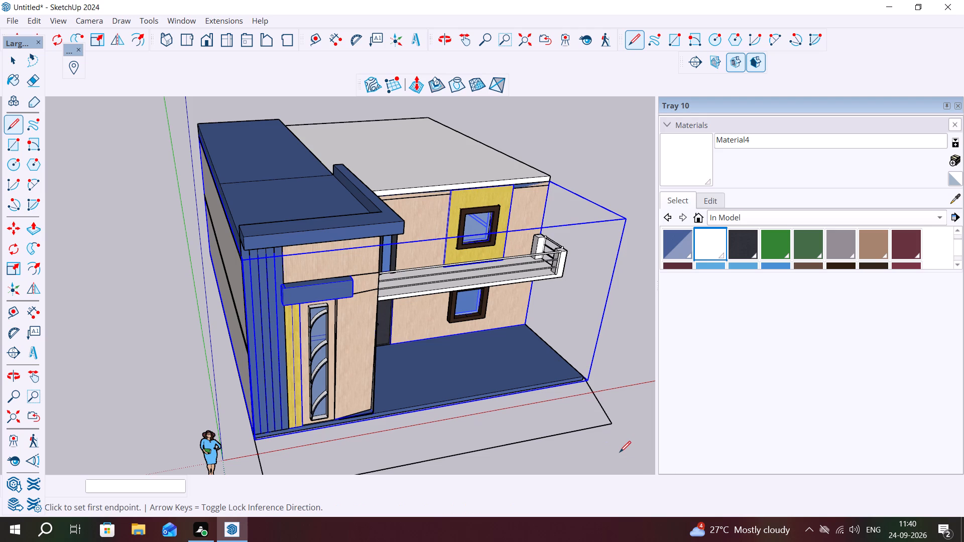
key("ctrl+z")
Draw a line about 7' 10" forward from the slab's far bottom front corner and join it to the end of the front line.
scroll(634, 418, "up", 9)
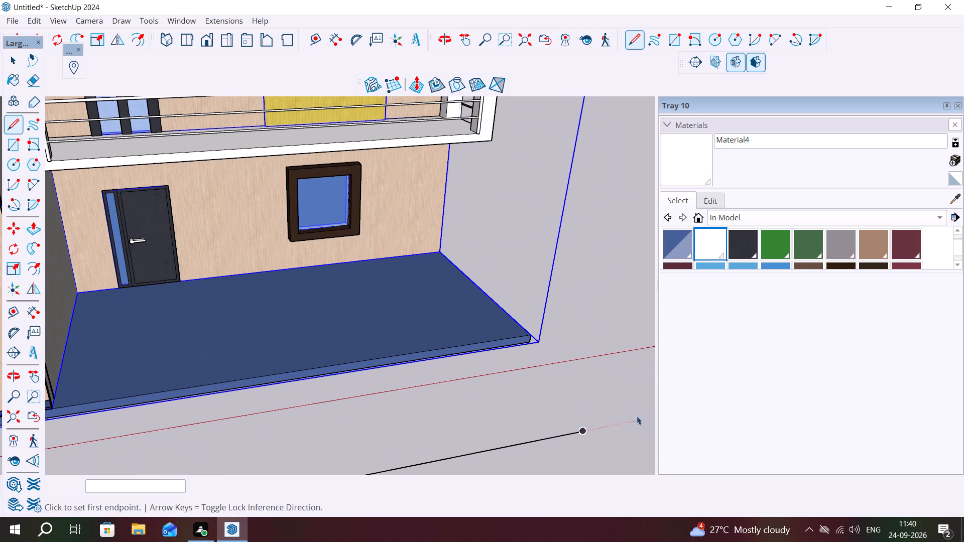
key("space")
key("l")
scroll(531, 341, "up", 10)
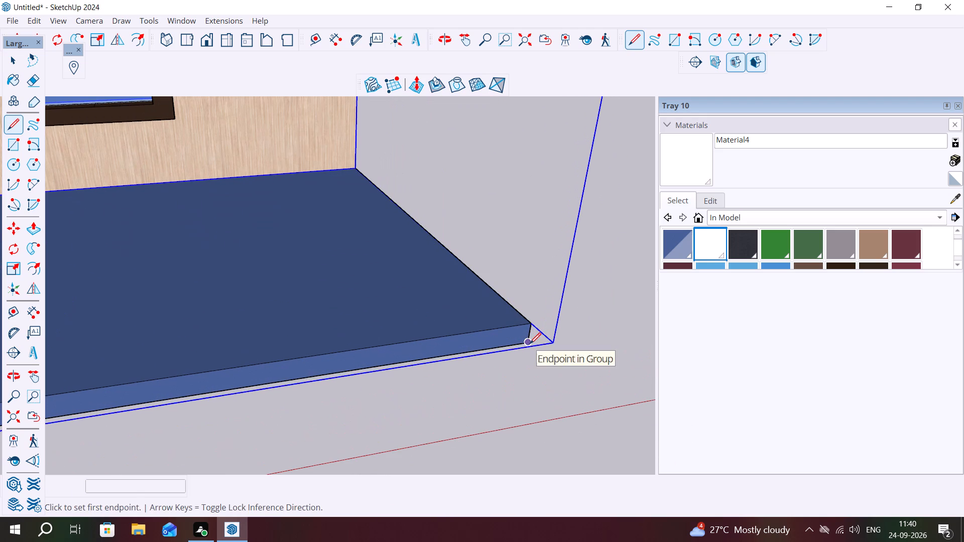
left_click(531, 341)
scroll(524, 346, "down", 6)
scroll(564, 421, "down", 9)
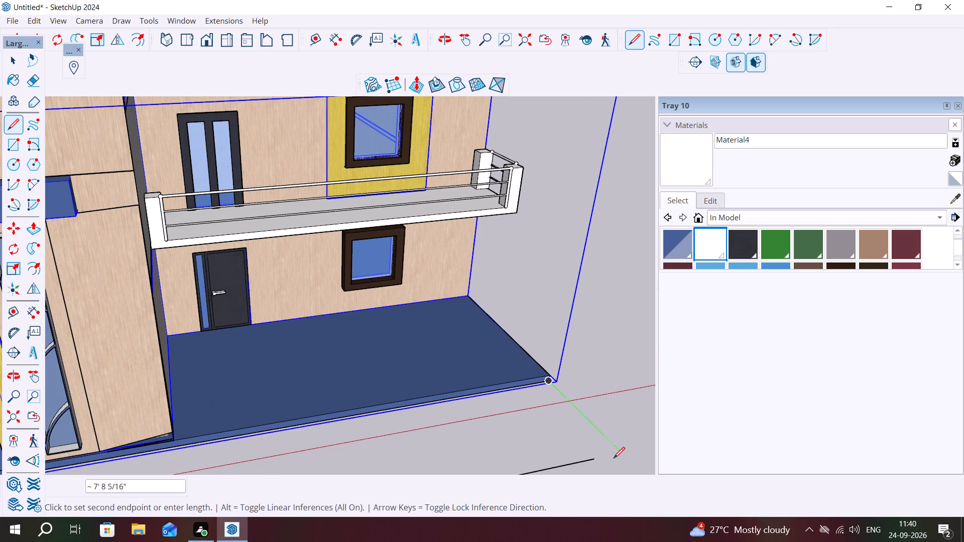
left_click(624, 454)
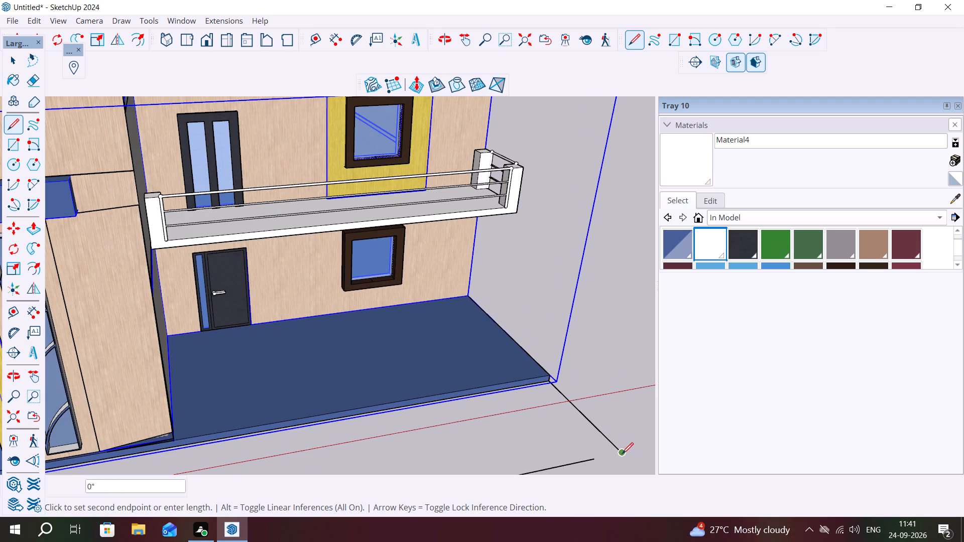
left_click(593, 460)
key("Escape")
Draw a strip rectangle about 1' by 7' 10" inside the ground outline, along its side line farthest from the tower.
scroll(556, 425, "down", 2)
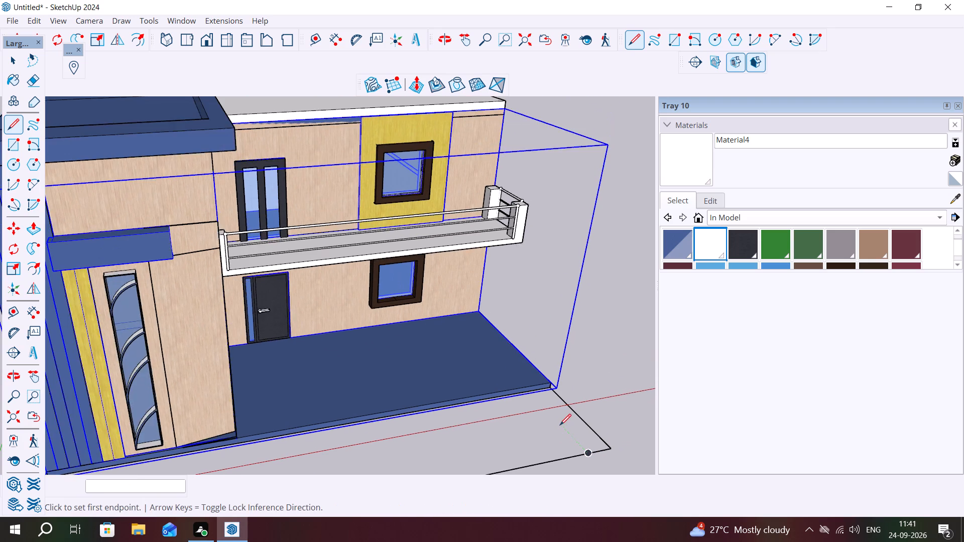
scroll(560, 425, "down", 2)
key("space")
scroll(513, 418, "down", 5)
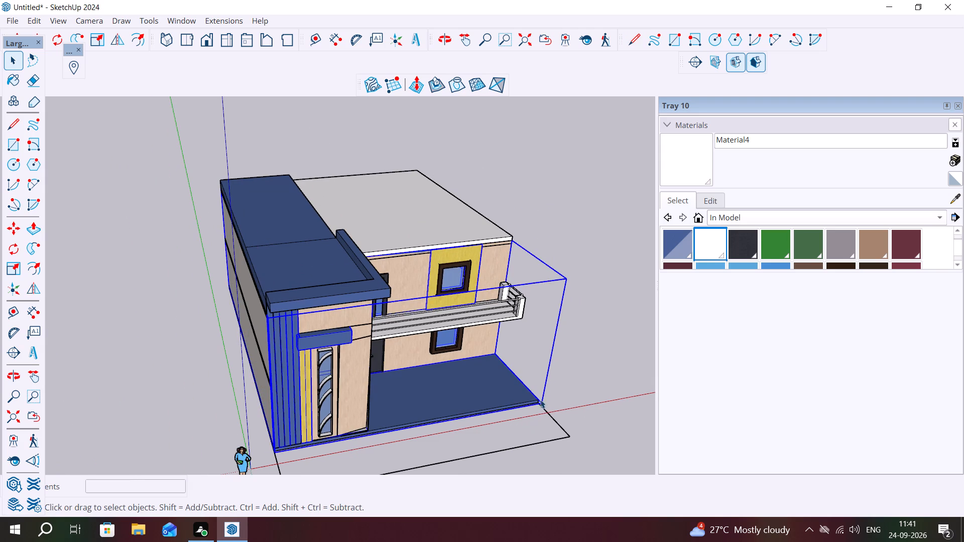
scroll(546, 407, "up", 5)
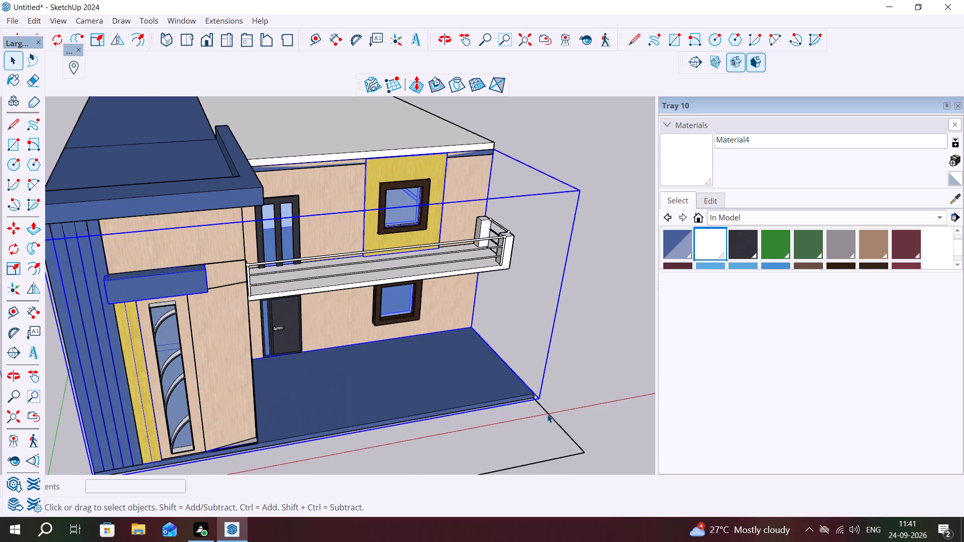
scroll(549, 414, "up", 2)
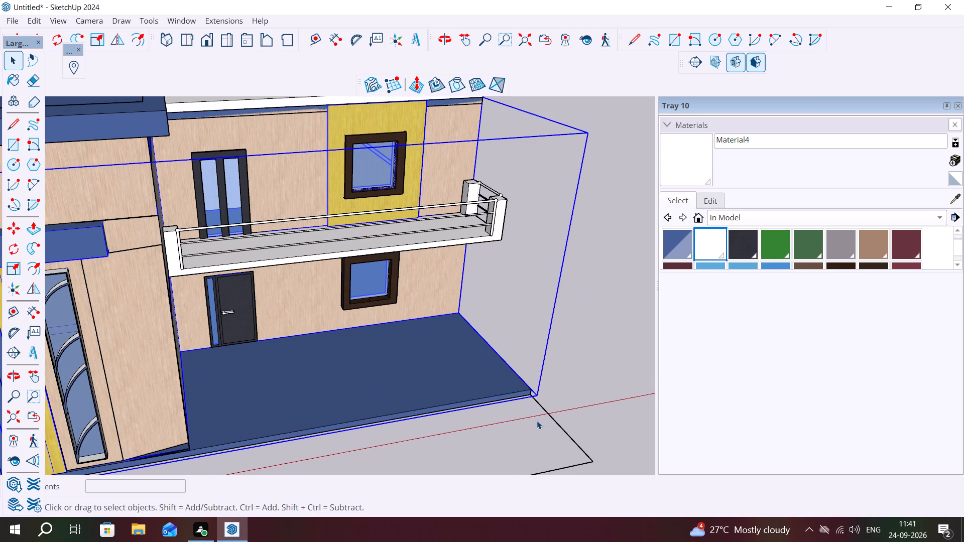
key("r")
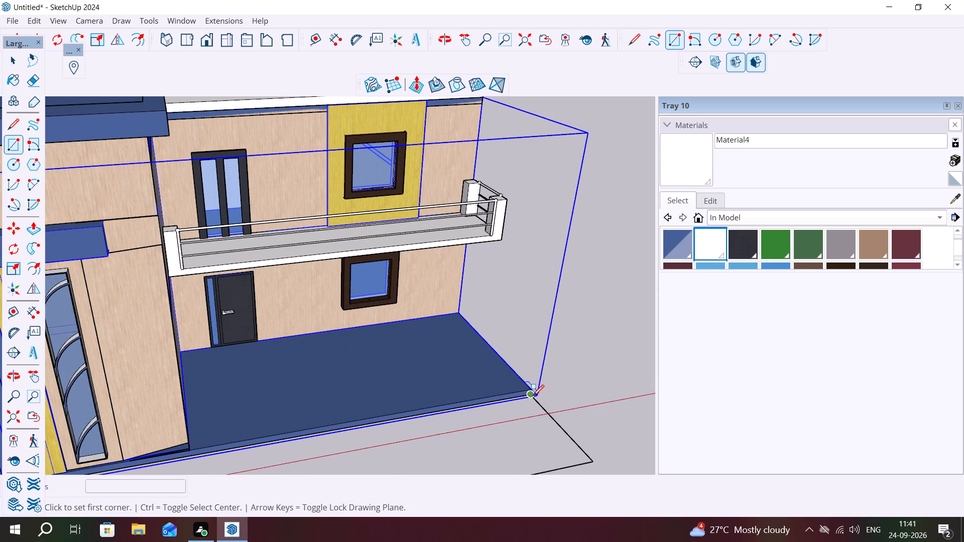
left_click(530, 395)
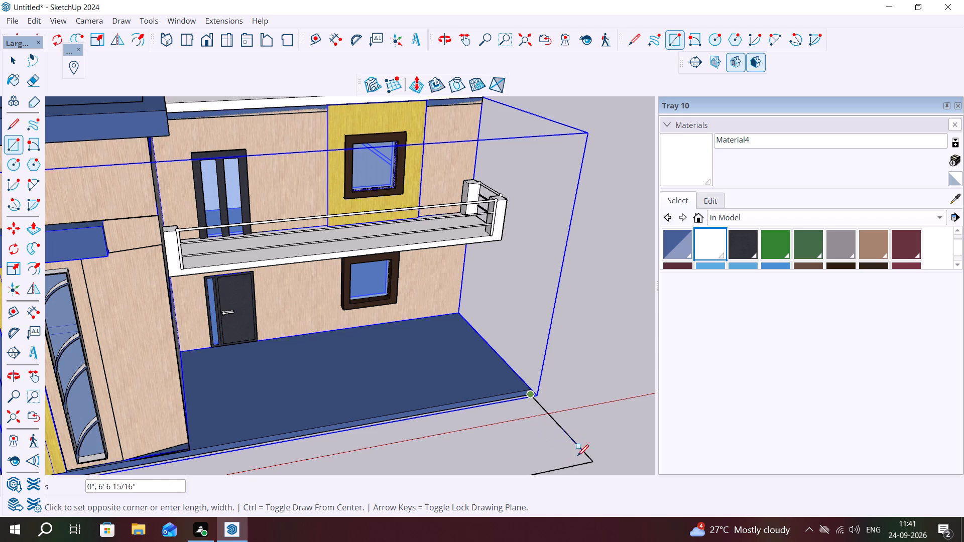
left_click(579, 466)
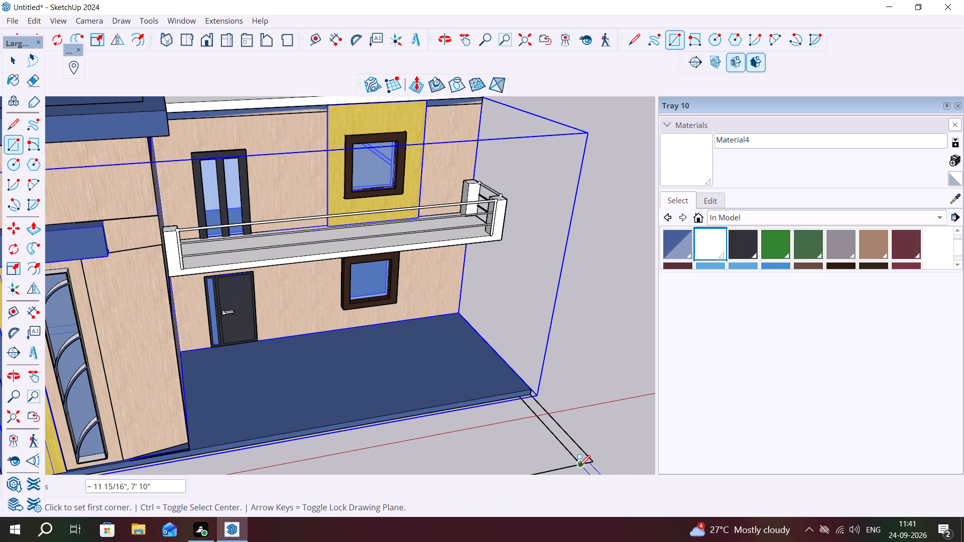
Draw a strip rectangle about 1' 1" by 7' 10" inside the ground outline, along its tower-side line.
scroll(467, 470, "down", 9)
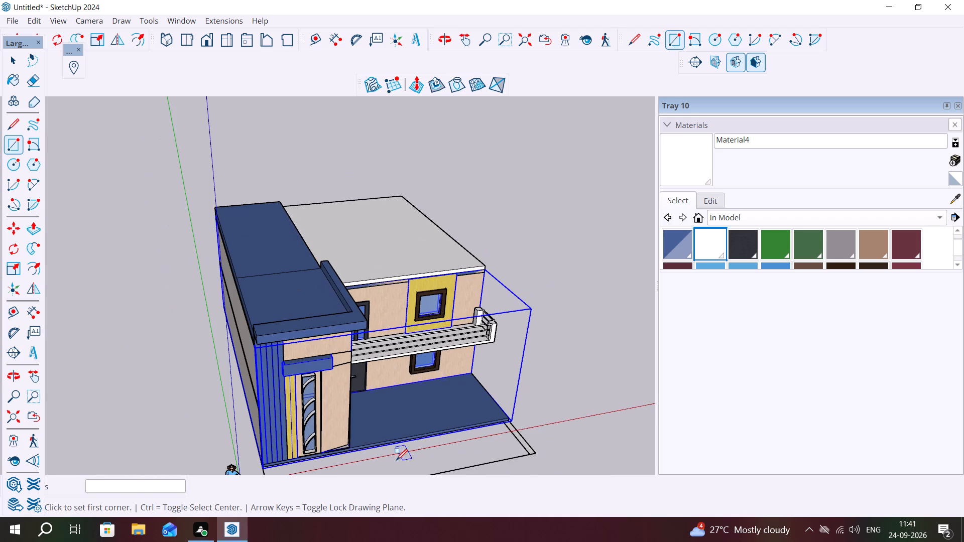
scroll(266, 469, "up", 1)
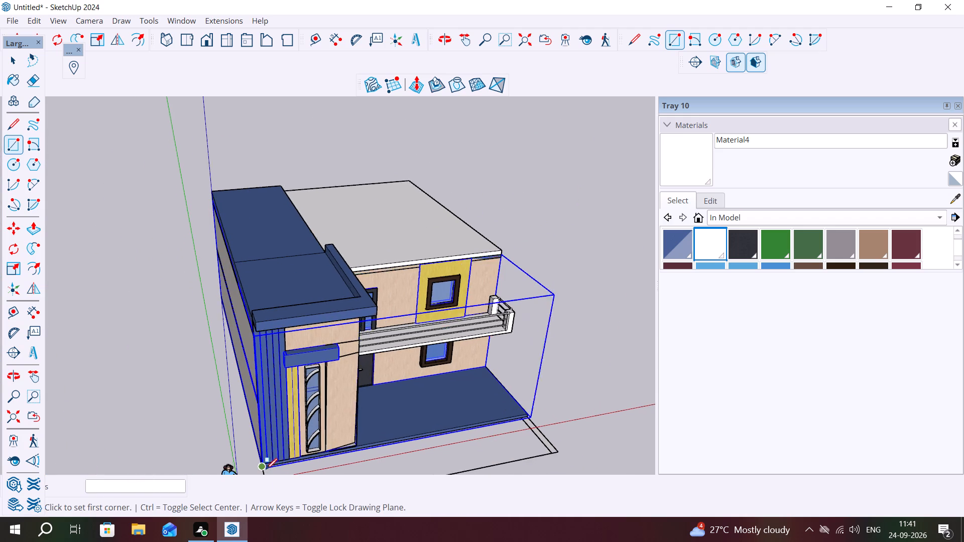
scroll(266, 469, "up", 10)
middle_click_drag(272, 465, 244, 395)
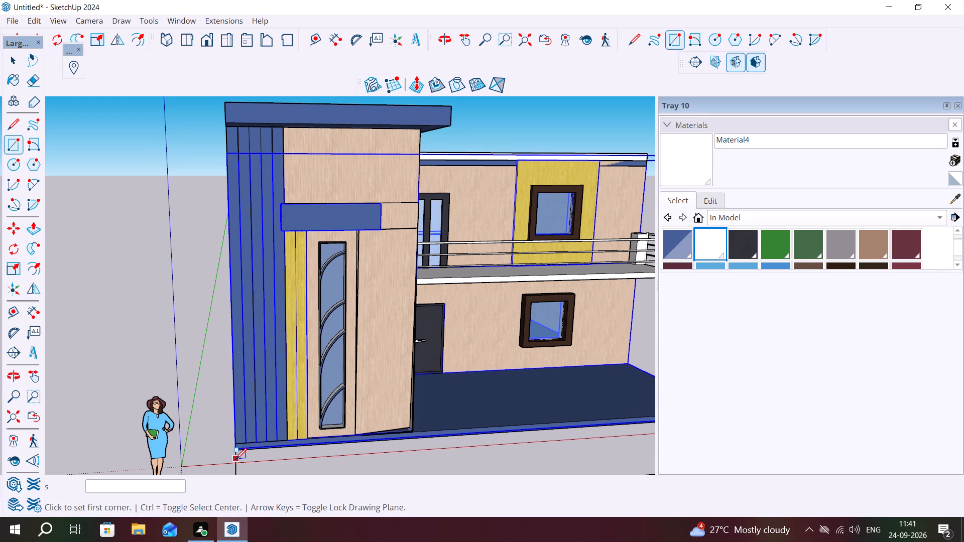
left_click(237, 453)
scroll(266, 457, "down", 6)
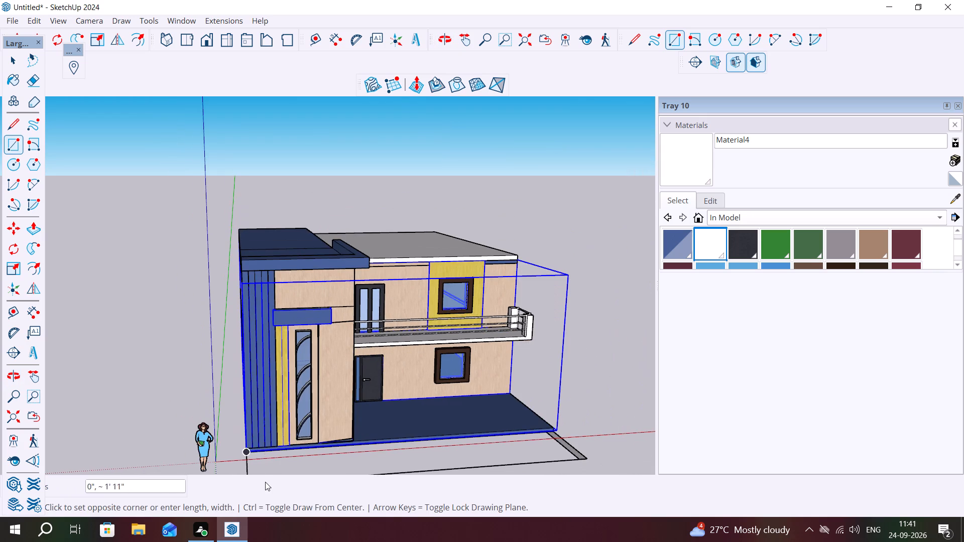
scroll(265, 472, "down", 9)
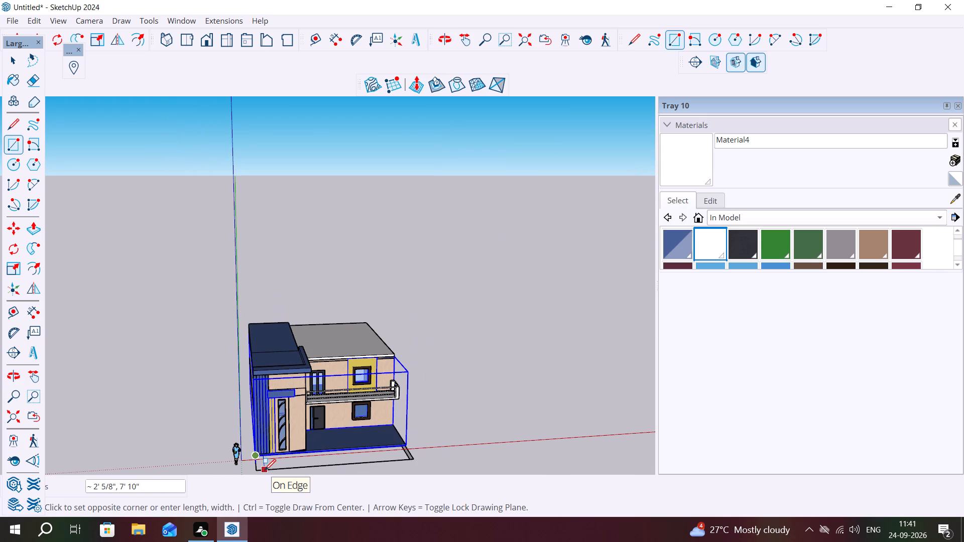
scroll(263, 471, "up", 5)
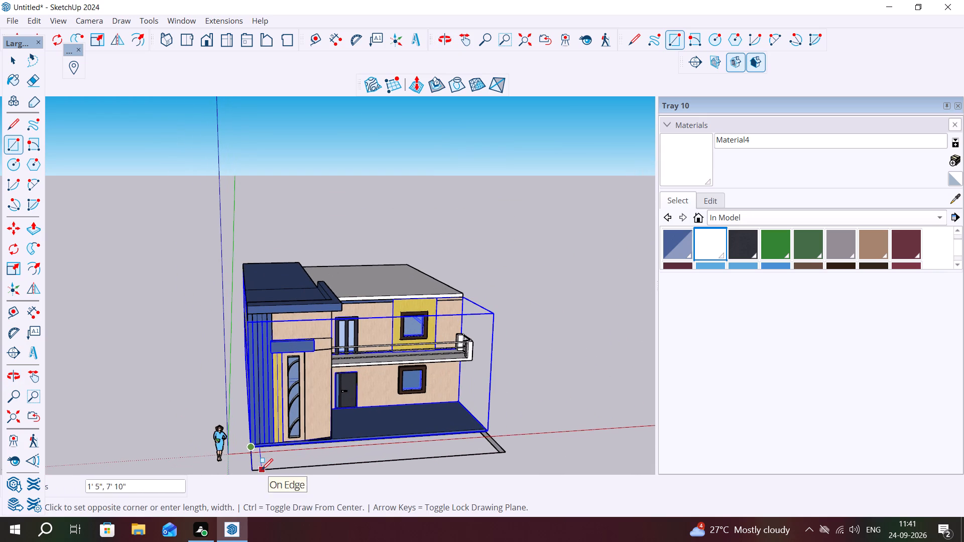
left_click(260, 470)
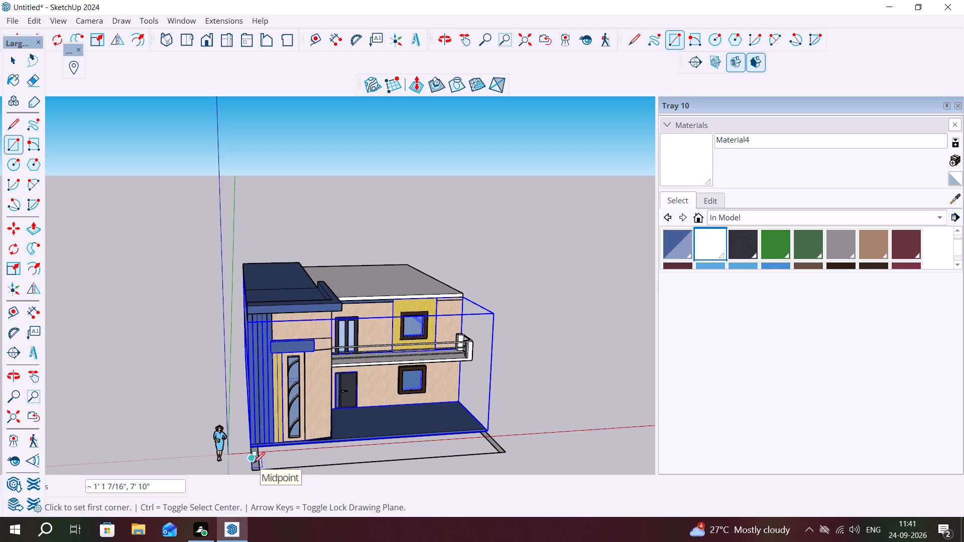
Draw a strip rectangle 40' long and about 1' 3" wide inside the ground outline, along its front line.
left_click(253, 472)
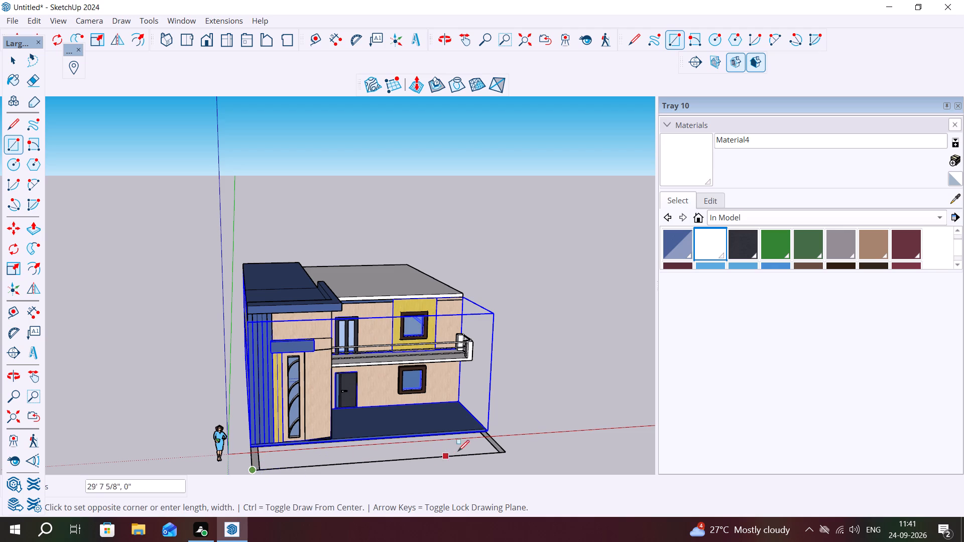
scroll(501, 450, "up", 5)
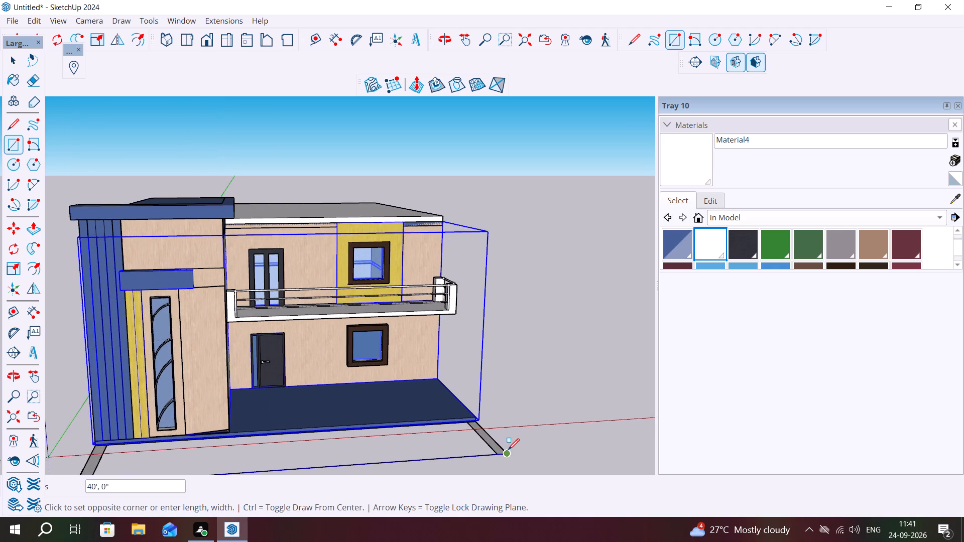
scroll(508, 450, "up", 3)
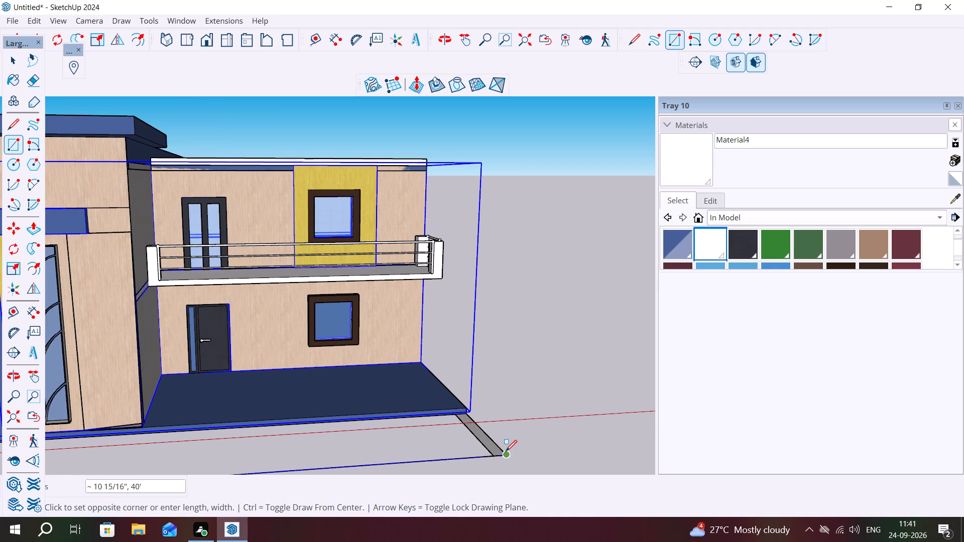
left_click(507, 453)
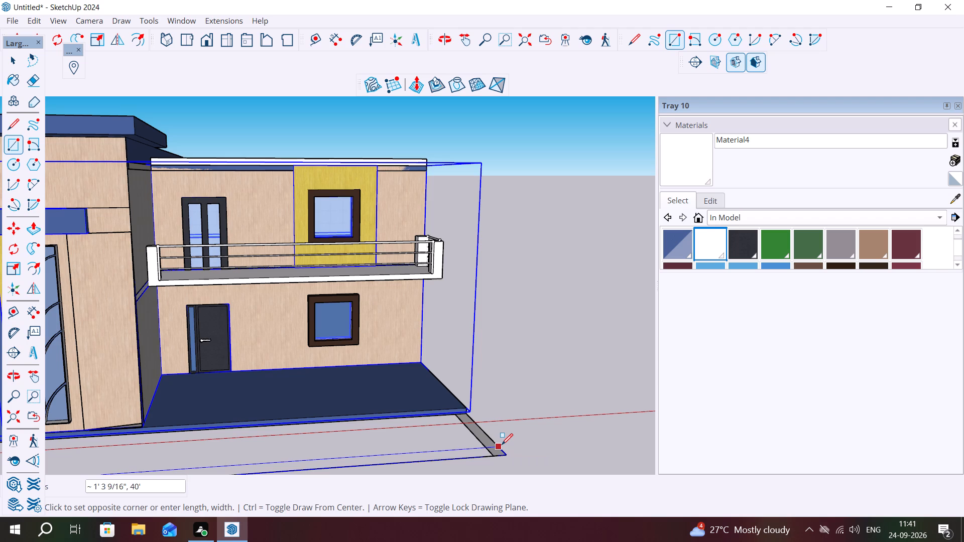
left_click(502, 445)
Erase the two overlapping strip lines at the tower-side front corner of the yard border.
middle_click_drag(526, 455, 526, 486)
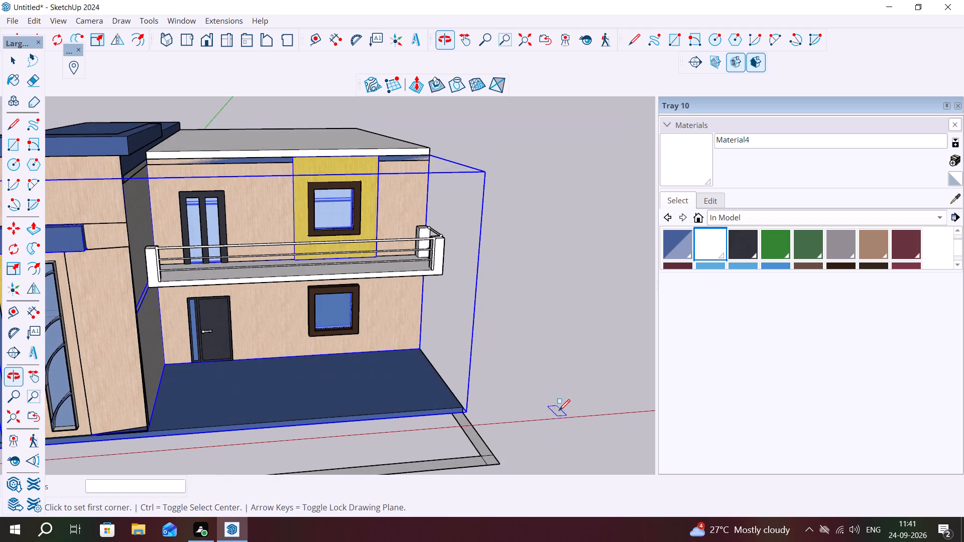
scroll(560, 410, "down", 9)
scroll(576, 364, "down", 3)
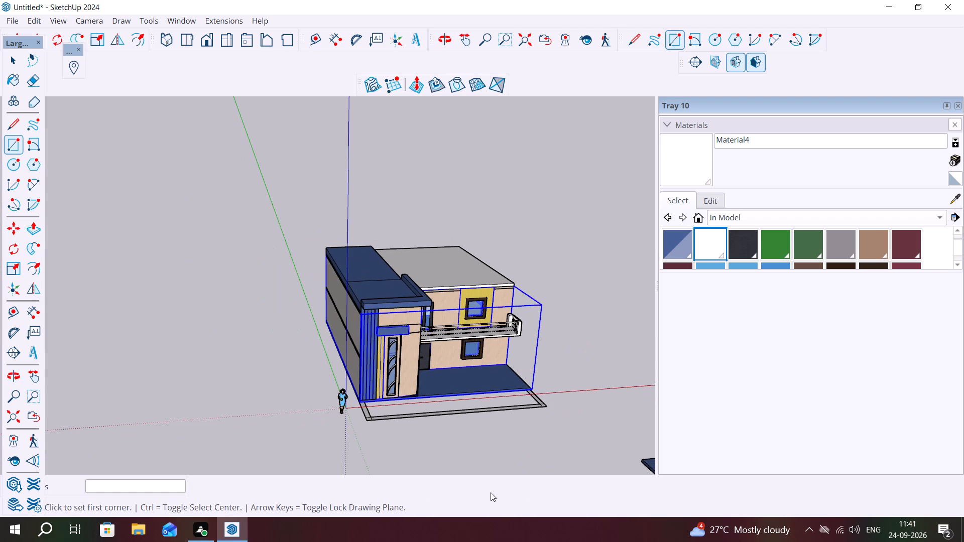
middle_click_drag(505, 419, 492, 457)
scroll(403, 444, "up", 10)
key("space")
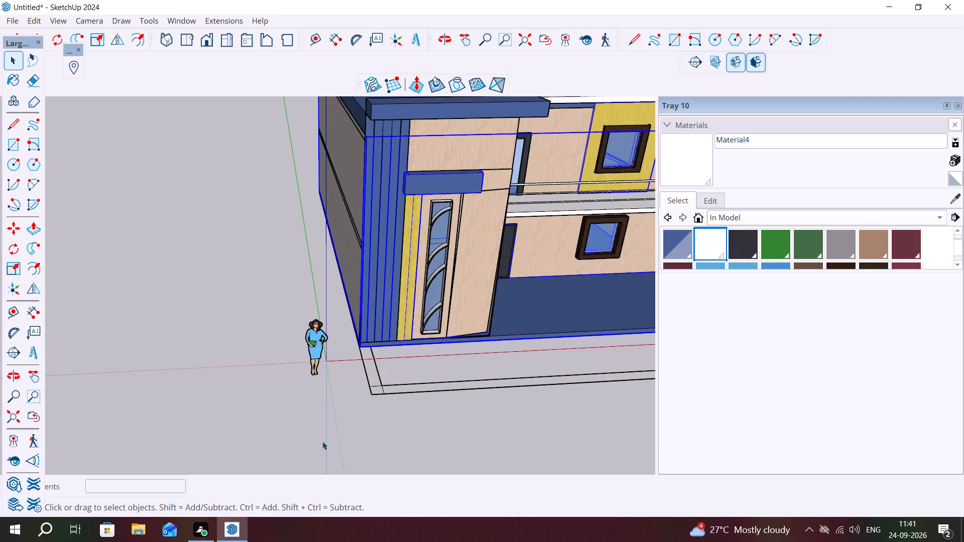
scroll(322, 441, "up", 3)
key("e")
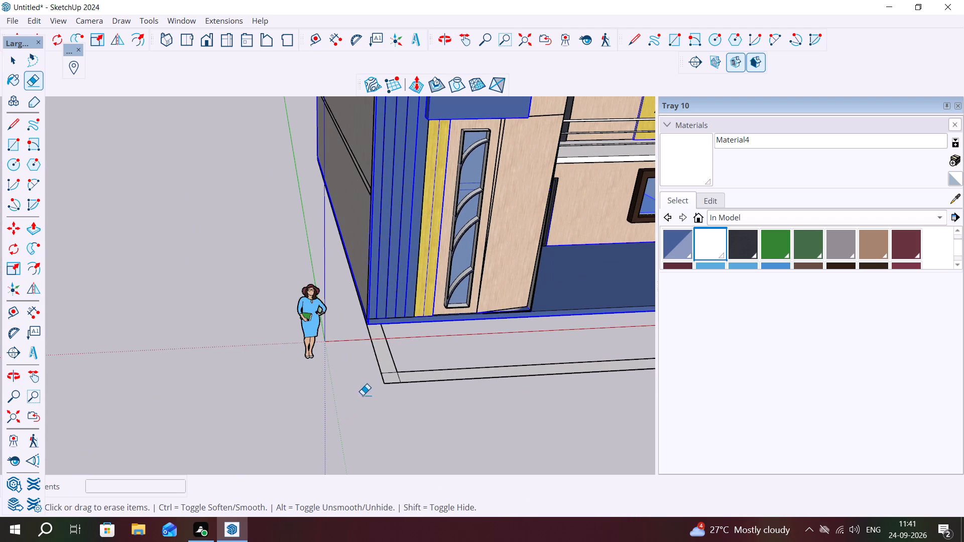
scroll(402, 377, "up", 7)
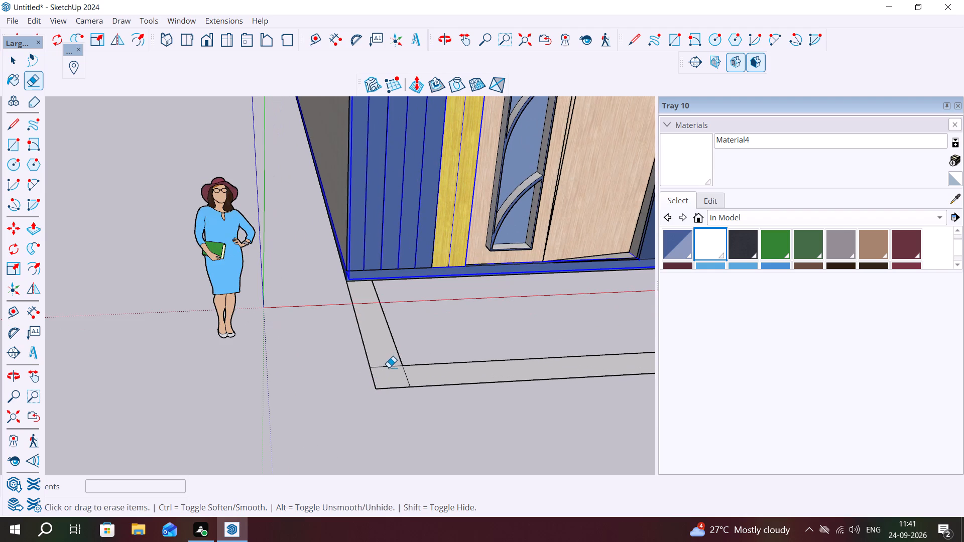
left_click(389, 366)
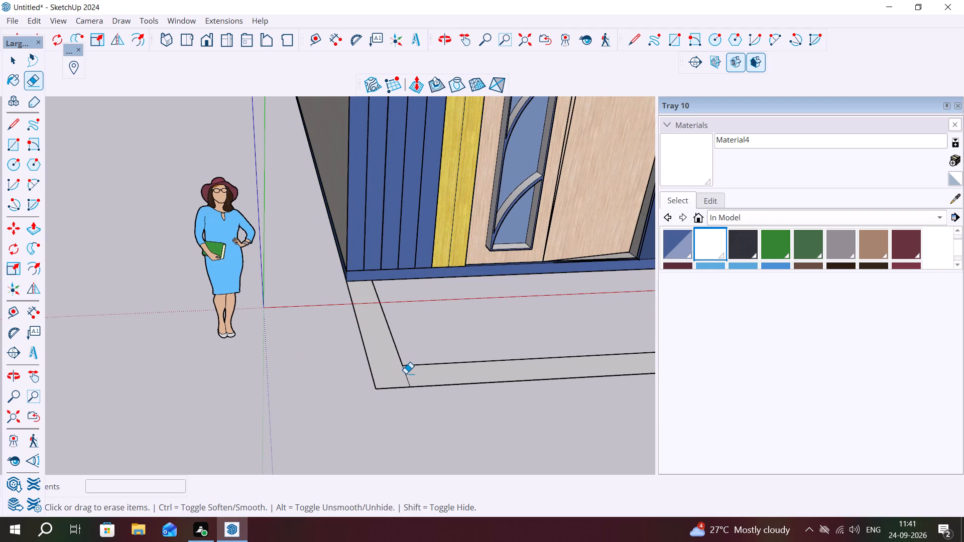
left_click(406, 373)
Erase the two overlapping strip lines at the yard border's front corner farthest from the tower.
scroll(323, 391, "down", 16)
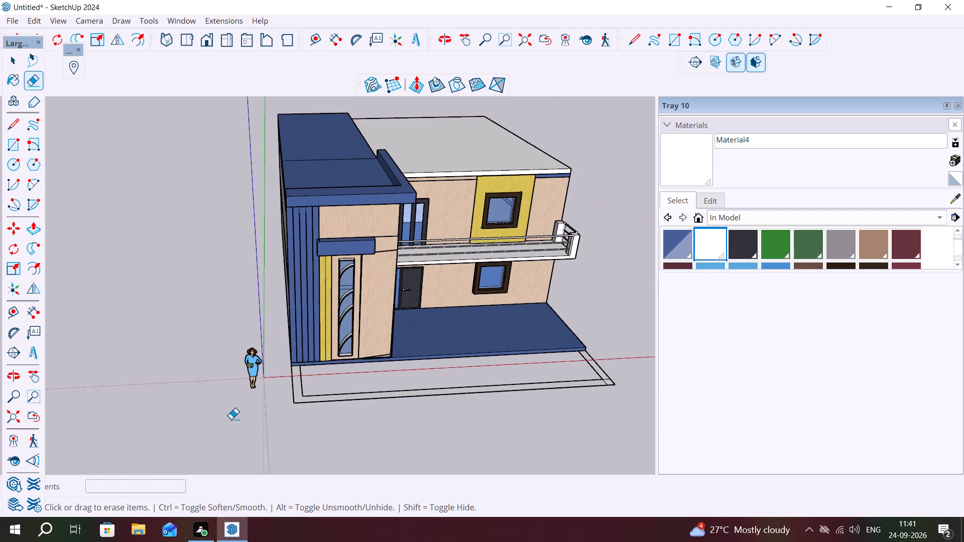
scroll(231, 419, "down", 4)
scroll(458, 395, "up", 16)
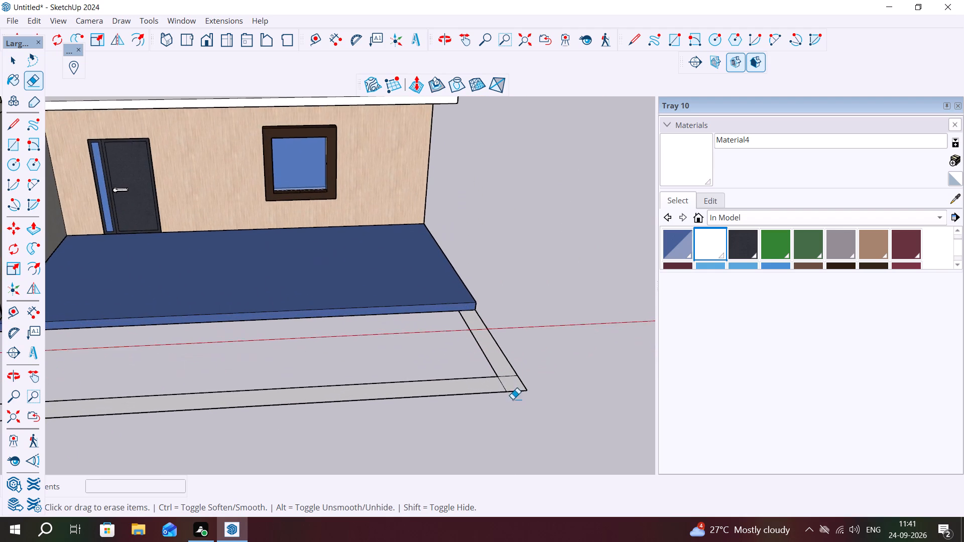
scroll(513, 399, "up", 2)
left_click(508, 368)
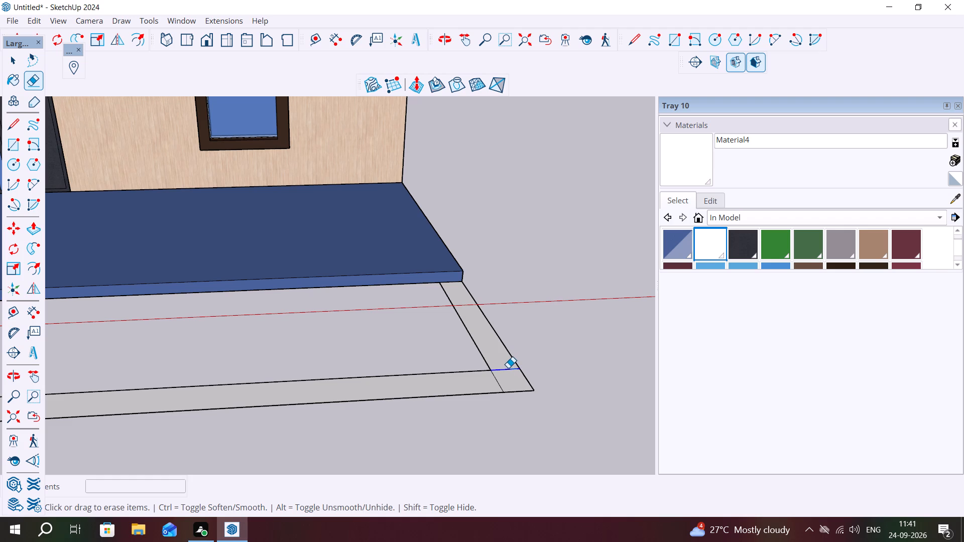
left_click(498, 384)
key("Escape")
key("space")
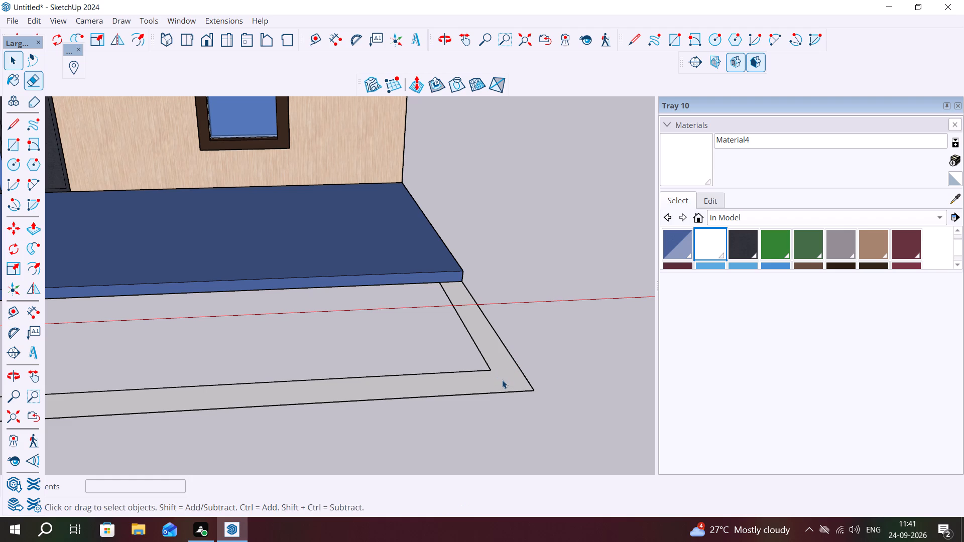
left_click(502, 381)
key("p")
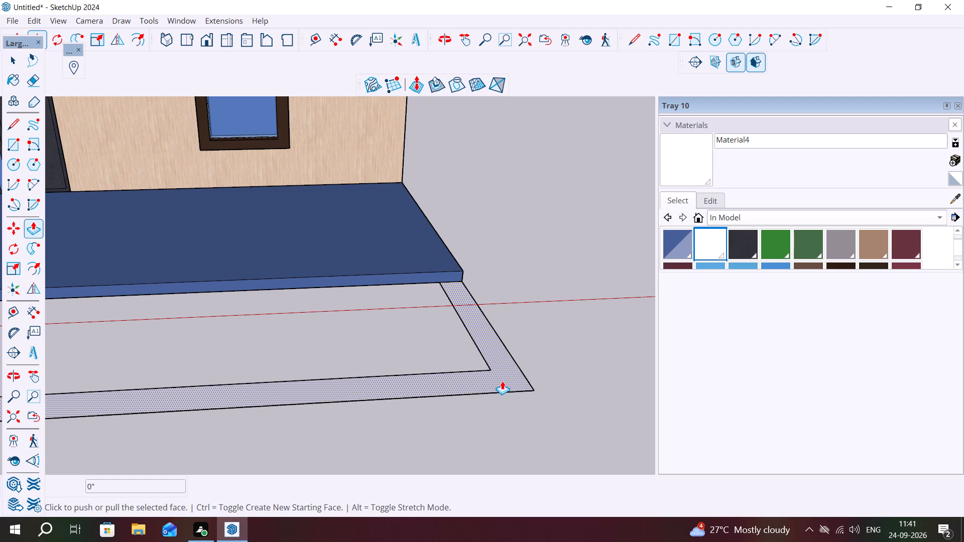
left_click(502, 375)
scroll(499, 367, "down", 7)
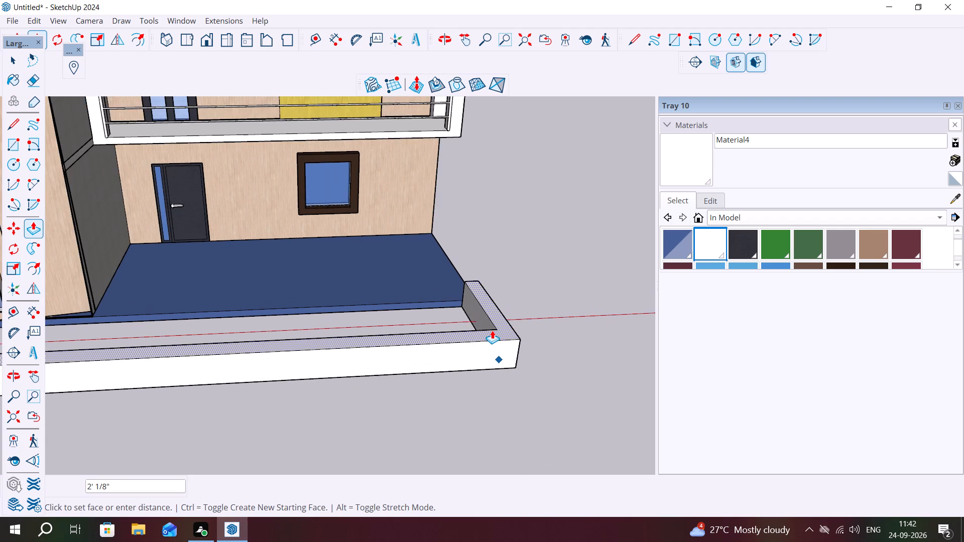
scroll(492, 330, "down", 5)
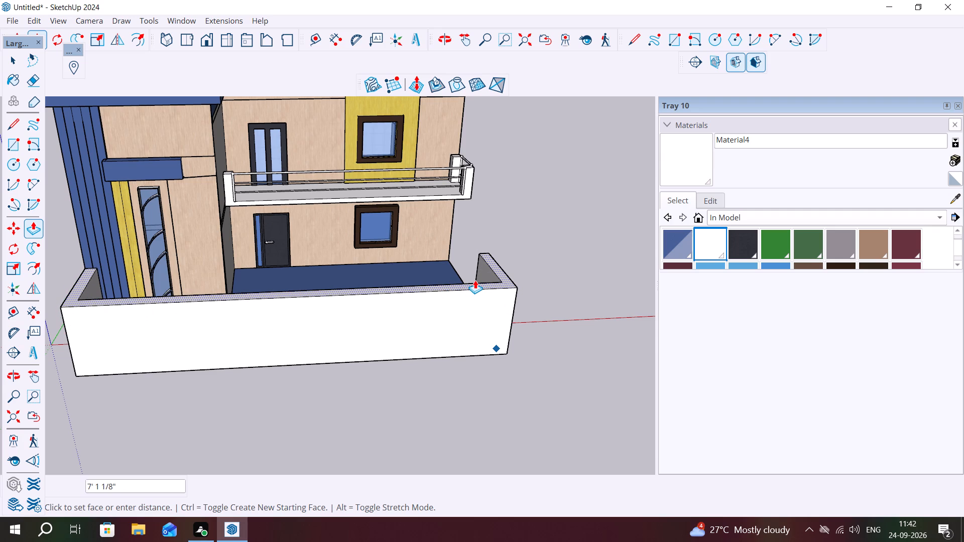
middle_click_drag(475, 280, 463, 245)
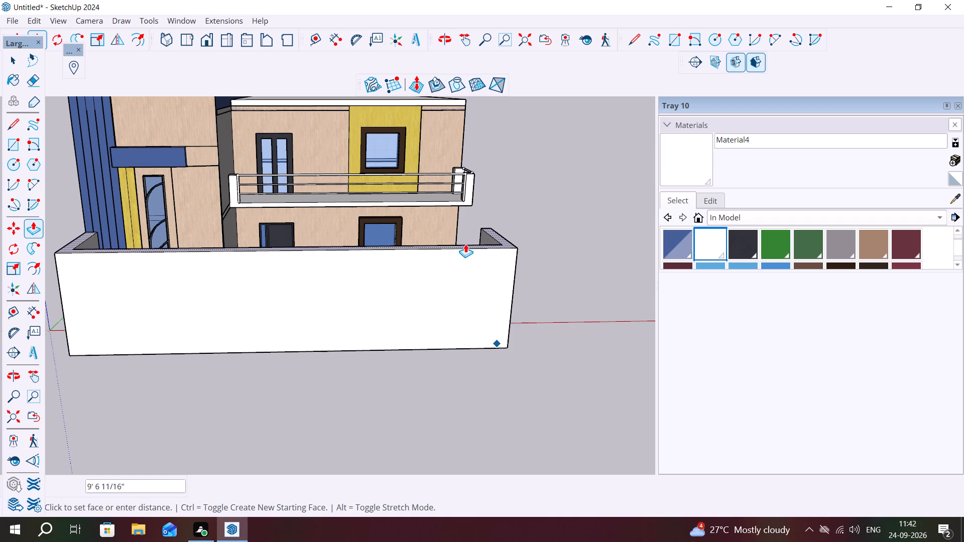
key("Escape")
Draw a small rectangle about 1' by 1' 2 9/16" across the front border strip, roughly opposite the entrance door.
scroll(259, 340, "up", 2)
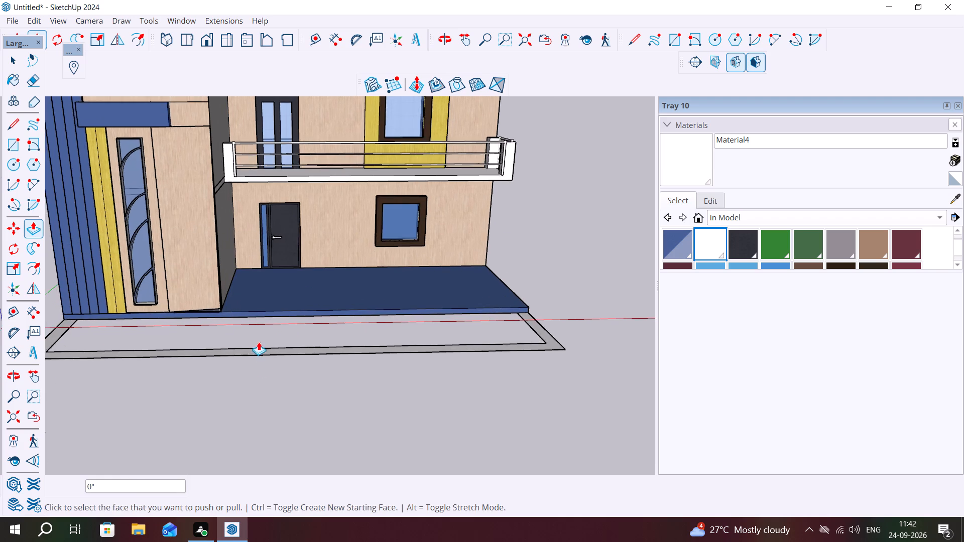
scroll(259, 342, "up", 2)
middle_click_drag(247, 346, 295, 365)
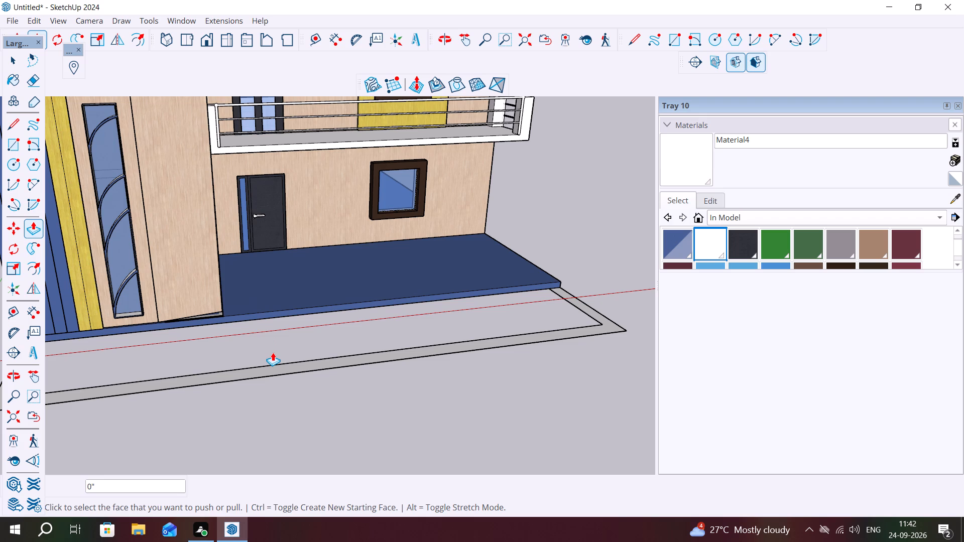
key("r")
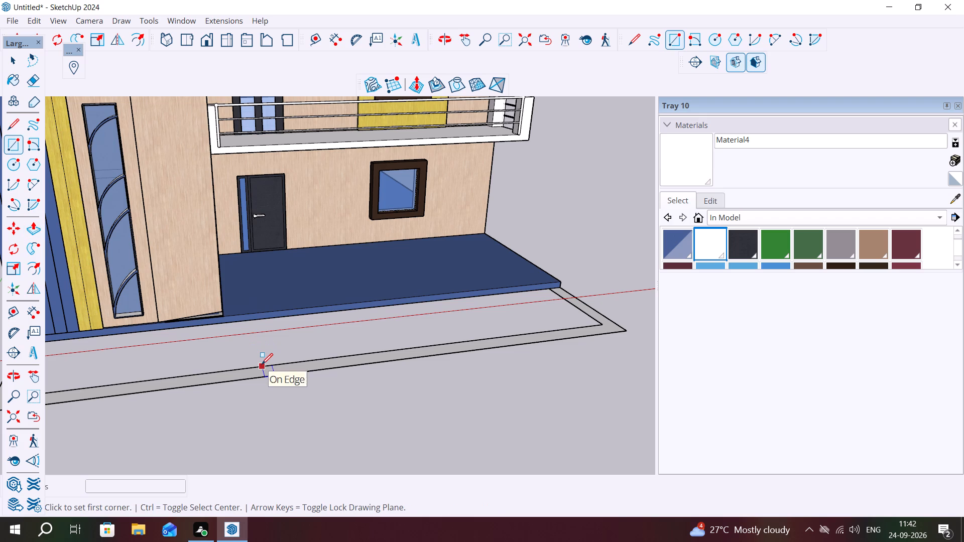
left_click(262, 364)
scroll(264, 370, "up", 6)
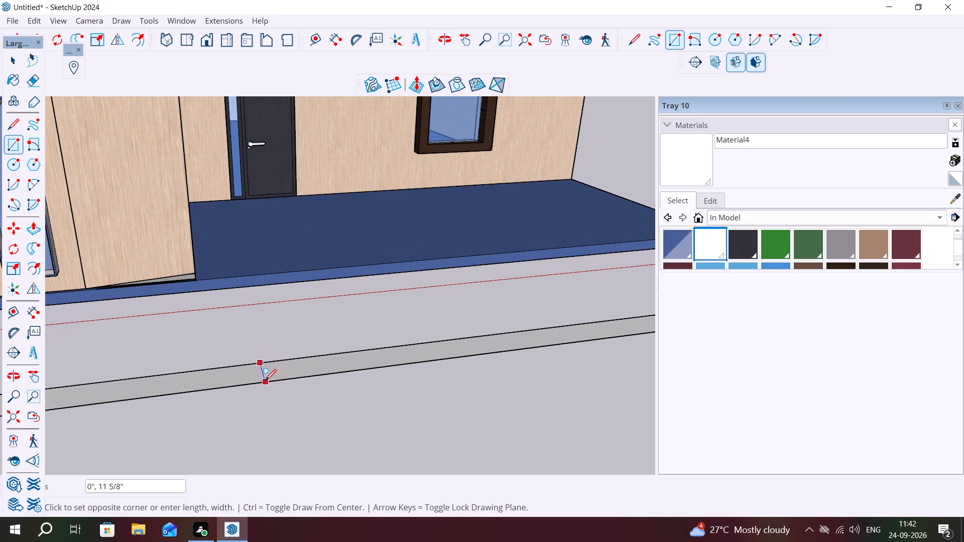
left_click(294, 378)
Draw a rectangle about 2' 8 1/2" by 1' 2 9/16" across the front strip, adjoining the small rectangle on its tower side.
scroll(230, 385, "down", 2)
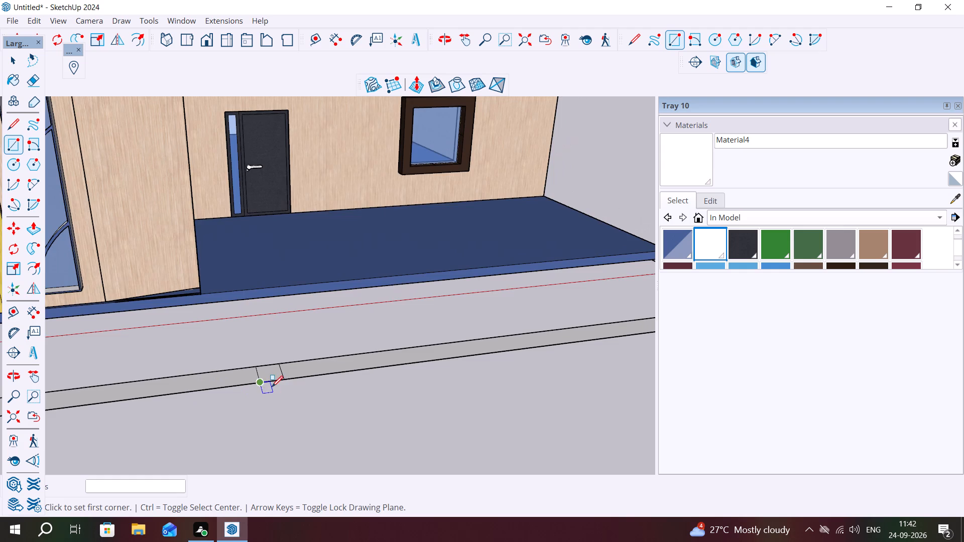
scroll(285, 384, "down", 3)
scroll(168, 401, "down", 2)
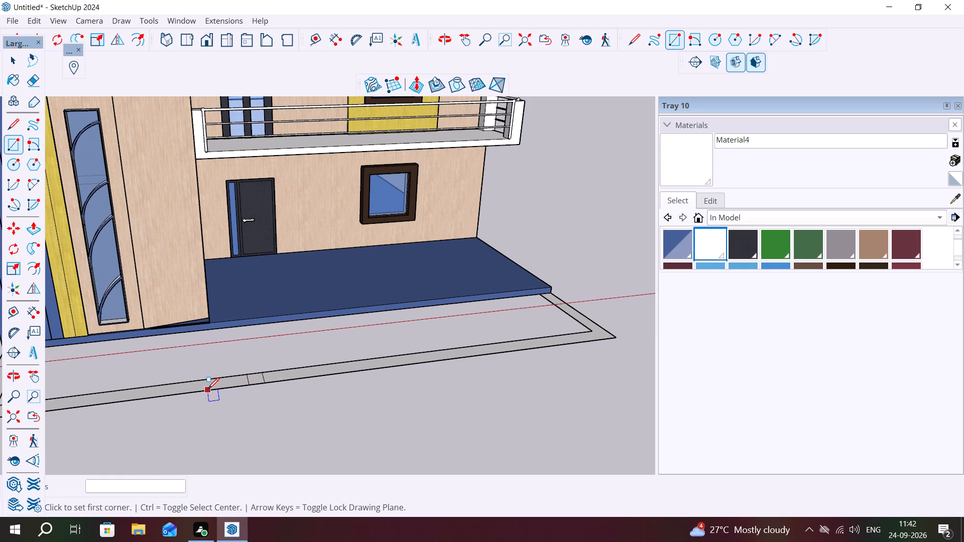
left_click(246, 376)
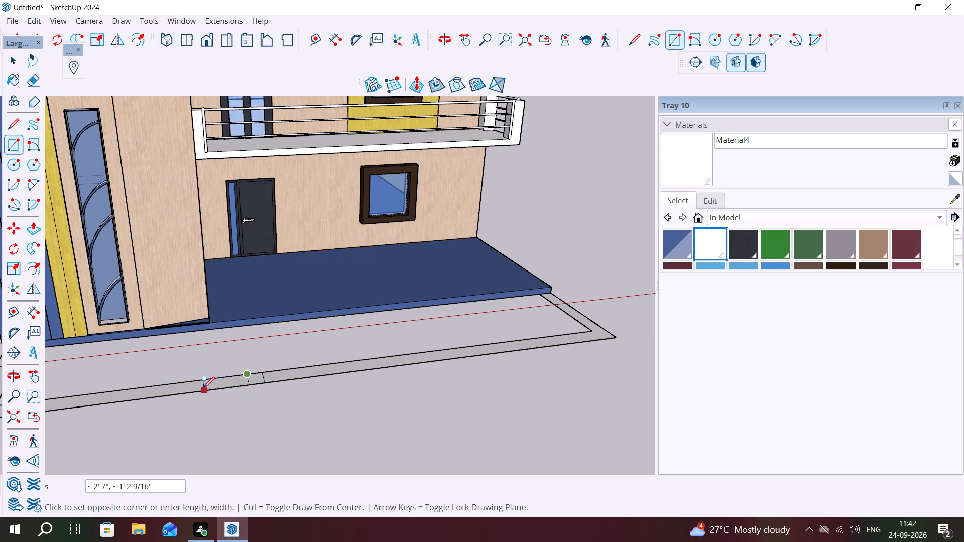
left_click(205, 386)
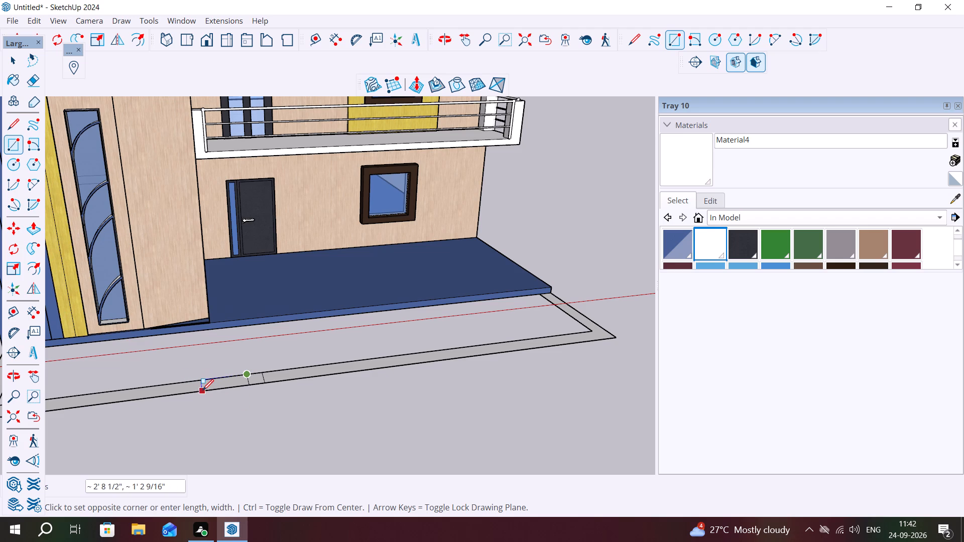
left_click(203, 391)
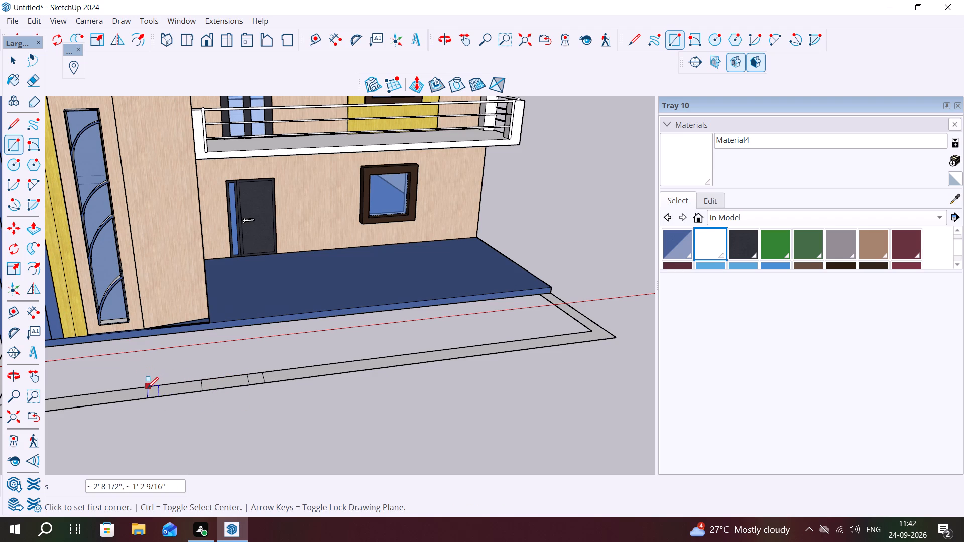
middle_click_drag(147, 388, 125, 399)
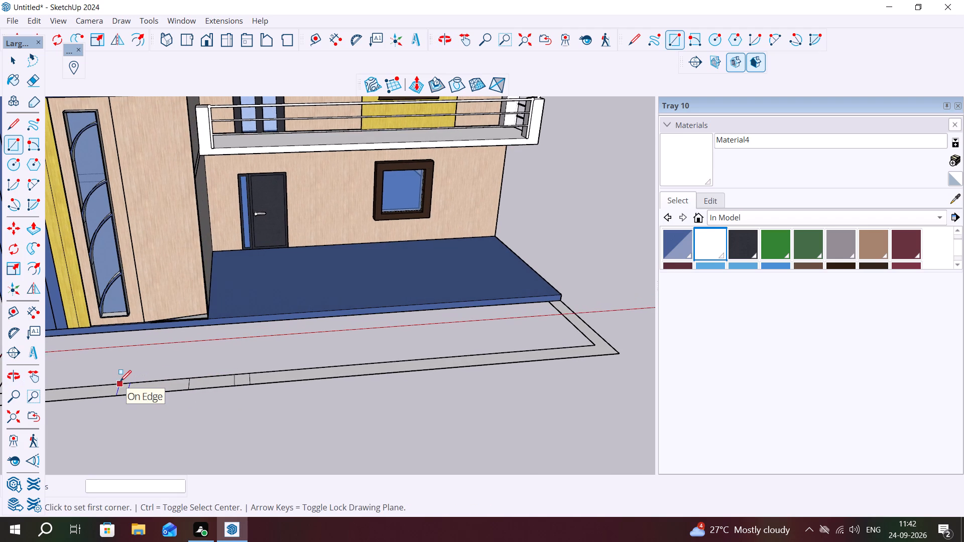
Draw a rectangle about 6' 3 3/16" by 1' 2 9/16" across the front strip, adjoining the previous section on its tower side.
left_click(83, 385)
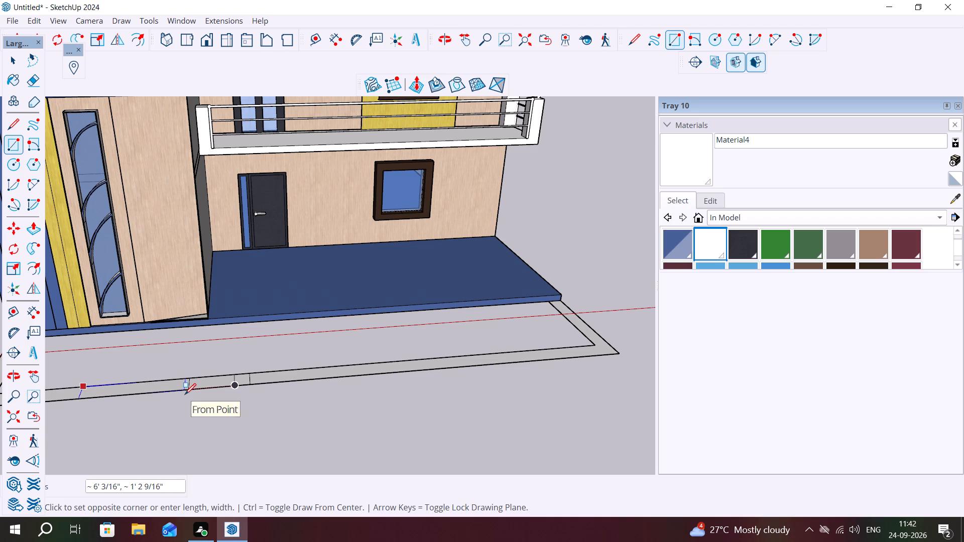
left_click(191, 391)
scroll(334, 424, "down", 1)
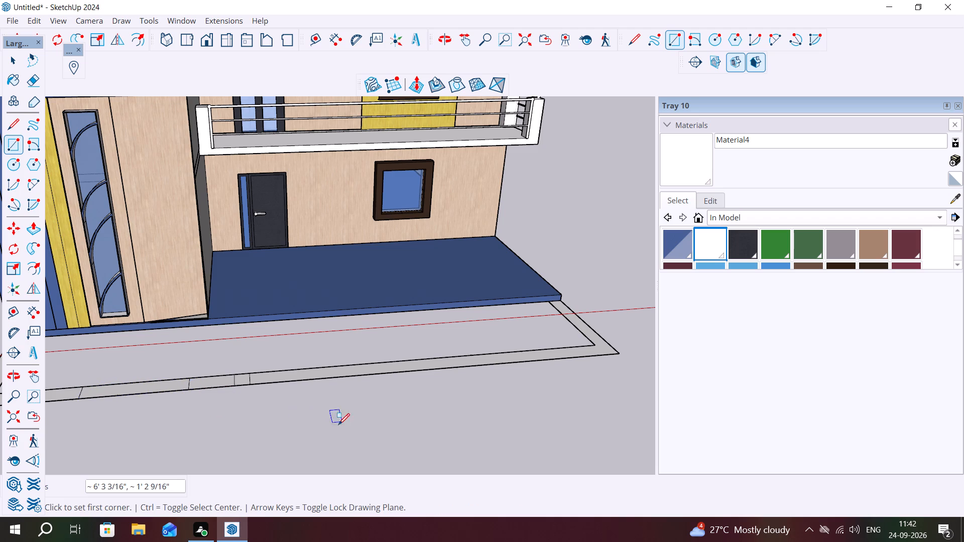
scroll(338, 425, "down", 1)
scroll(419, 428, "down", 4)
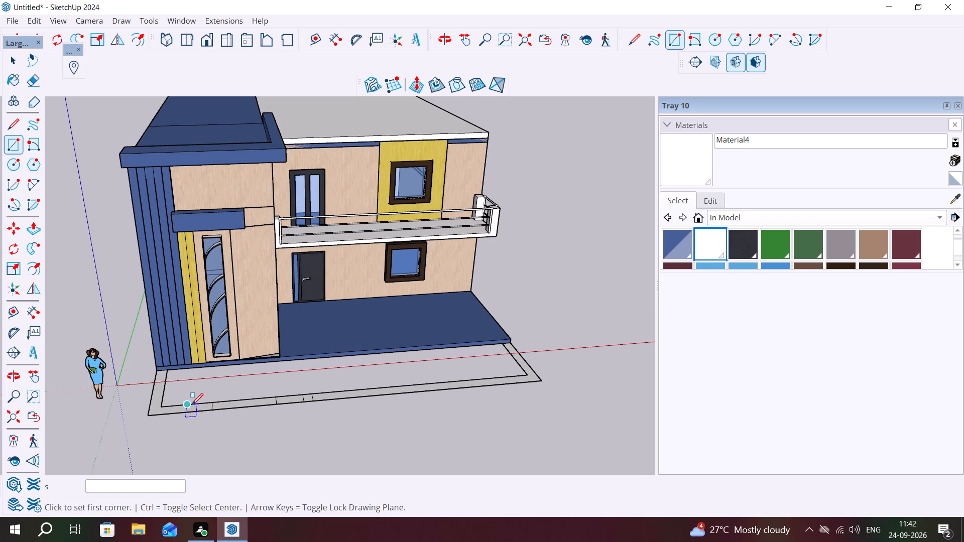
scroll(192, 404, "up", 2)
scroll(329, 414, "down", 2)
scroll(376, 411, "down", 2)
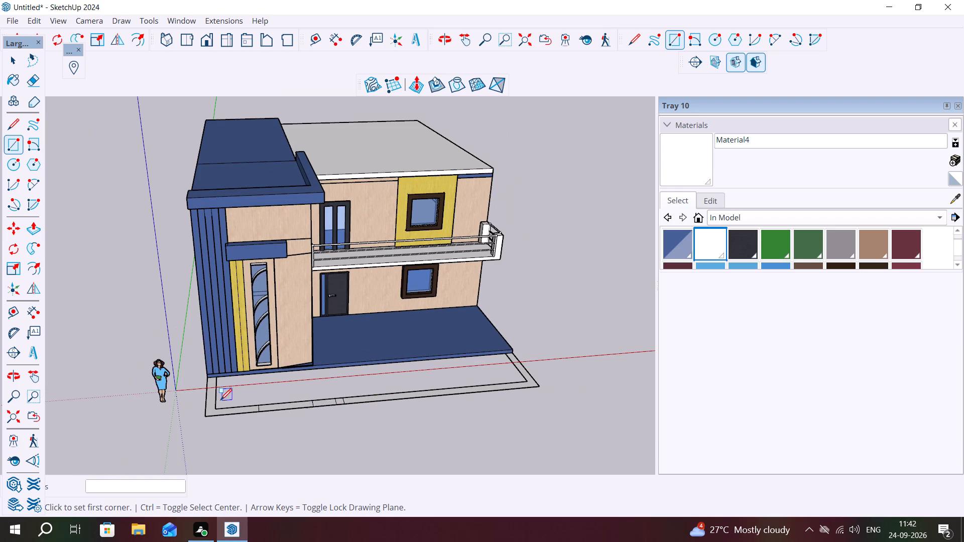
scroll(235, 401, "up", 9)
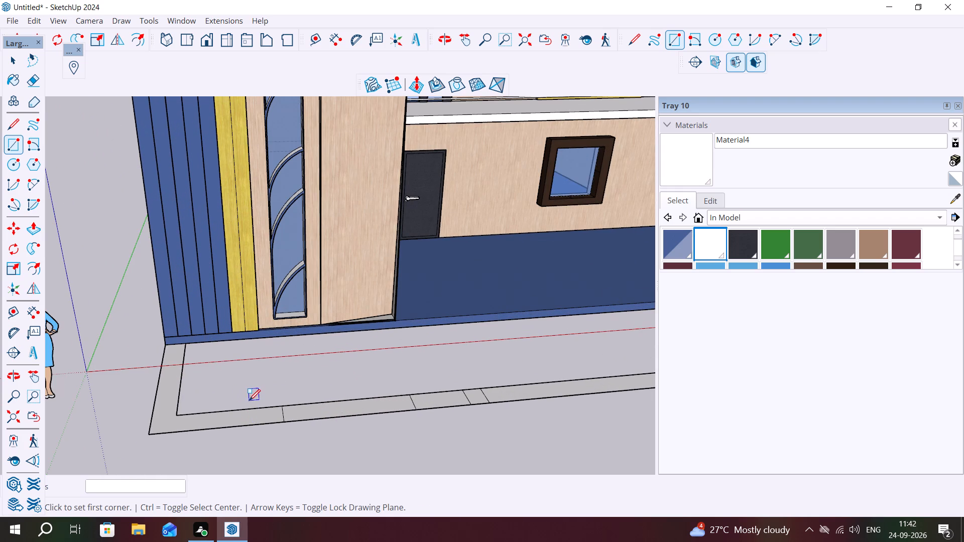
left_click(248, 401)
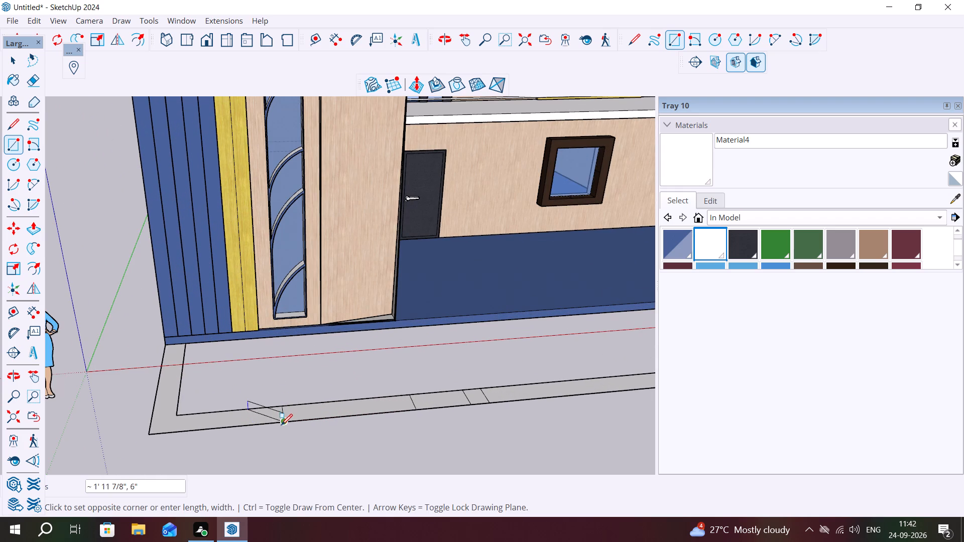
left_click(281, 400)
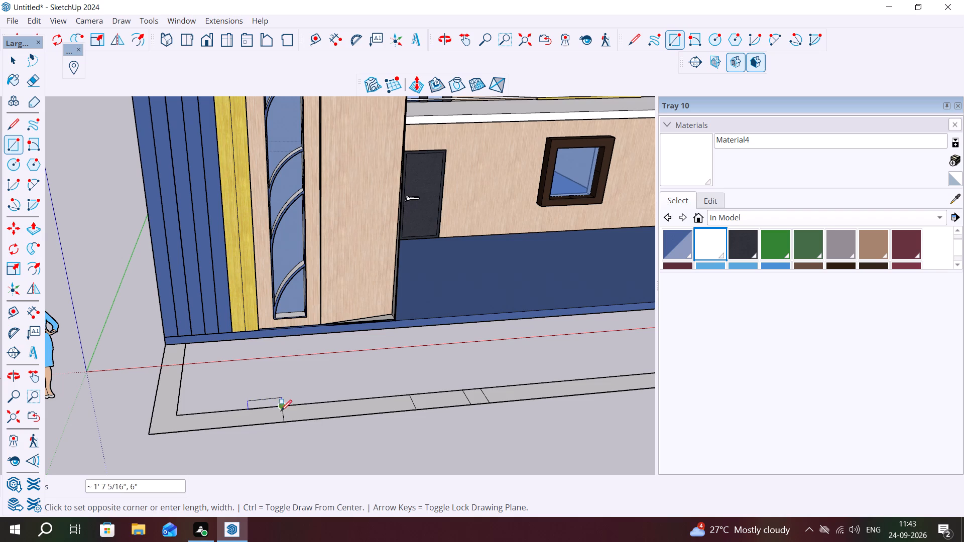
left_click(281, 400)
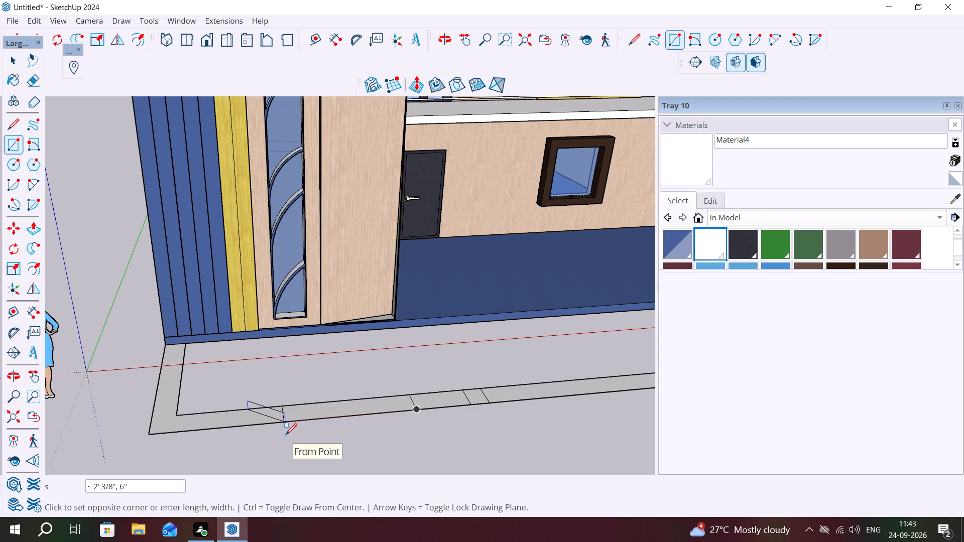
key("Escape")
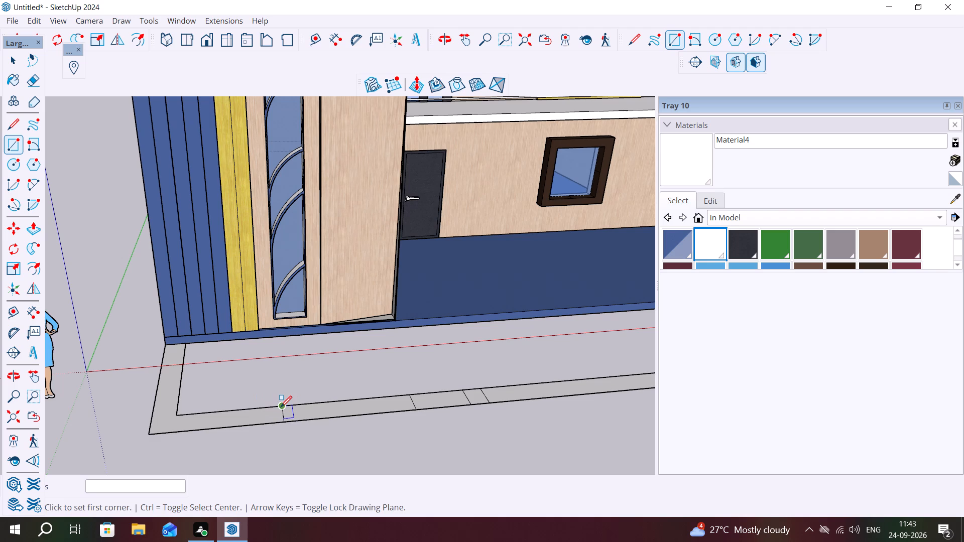
Draw a rectangle about 2' wide across the front strip, adjoining the last section toward the tower-side corner.
left_click(280, 407)
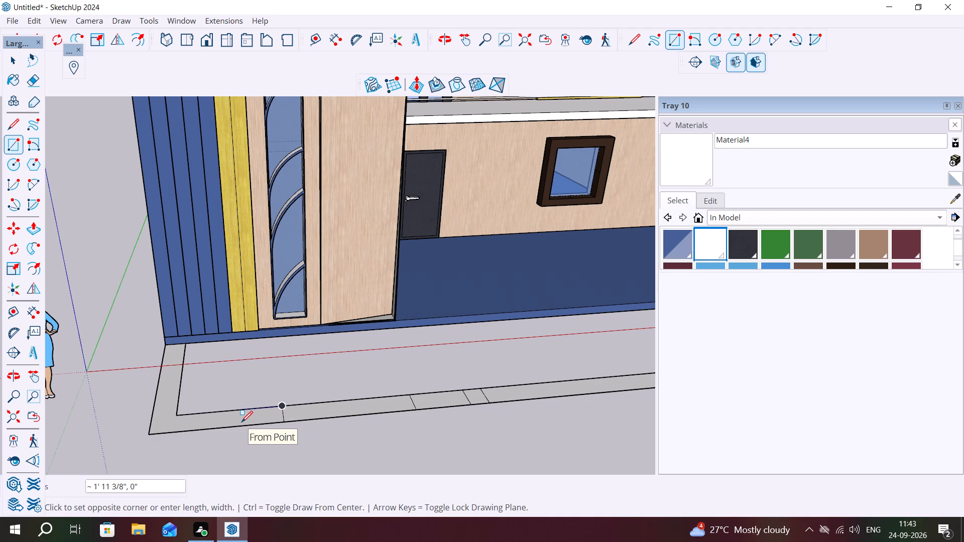
left_click(245, 425)
key("space")
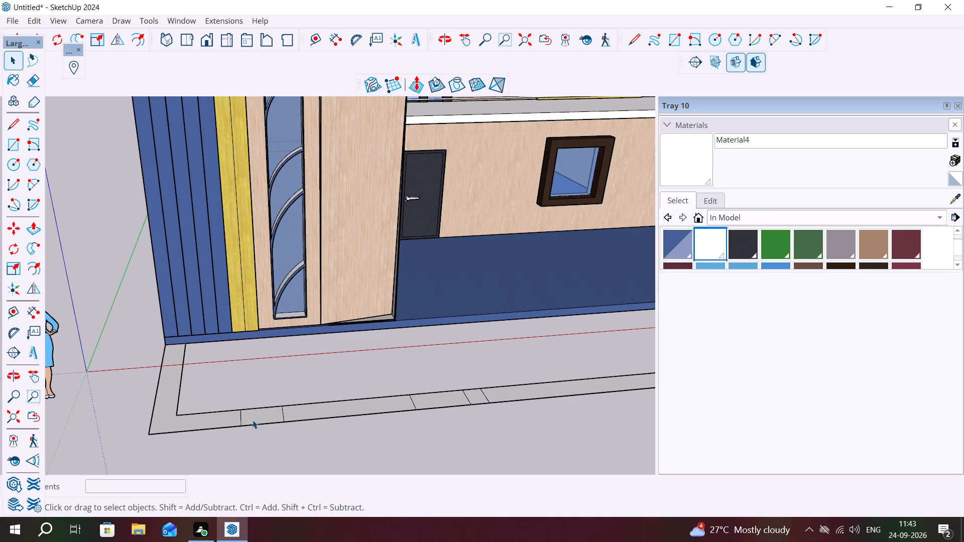
Push/Pull the L-shaped border section at the tower-side front corner up 5' as a boundary wall.
scroll(323, 442, "down", 4)
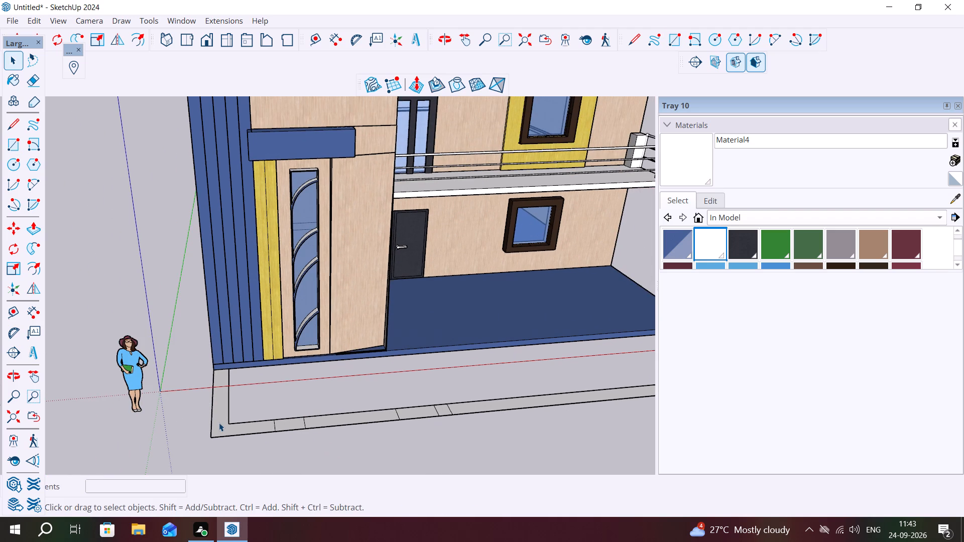
left_click(221, 424)
key("p")
left_click(221, 424)
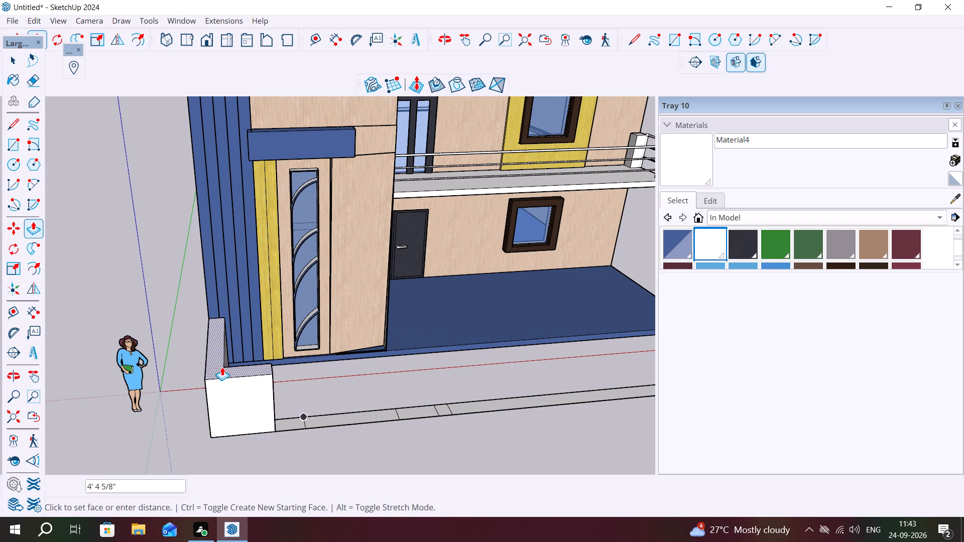
key("5")
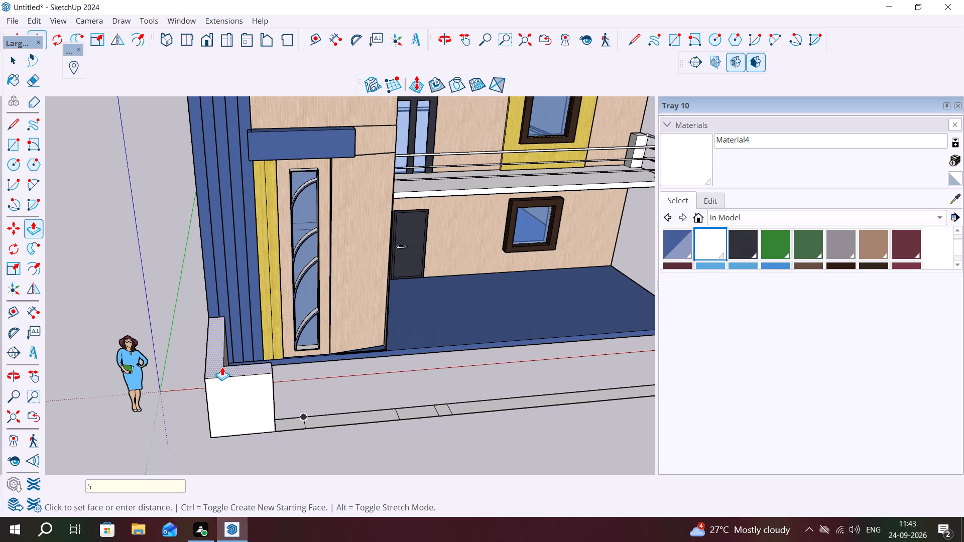
key("apostrophe")
key("Return")
middle_click_drag(253, 417, 209, 357)
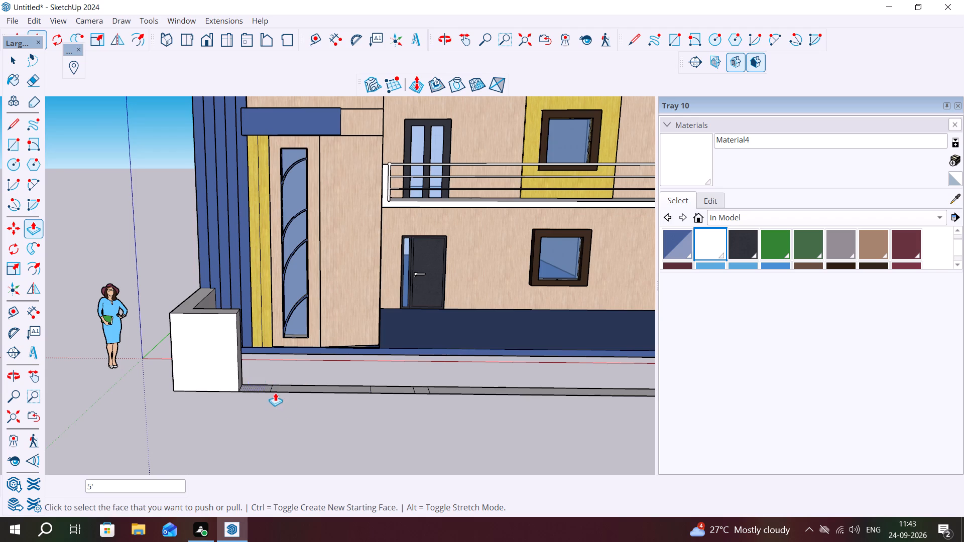
scroll(294, 413, "down", 6)
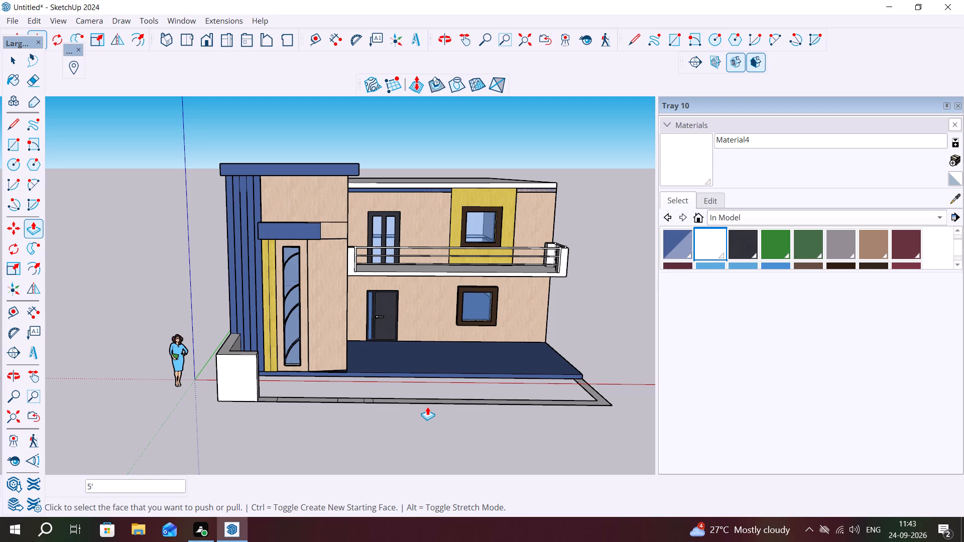
key("Escape")
key("space")
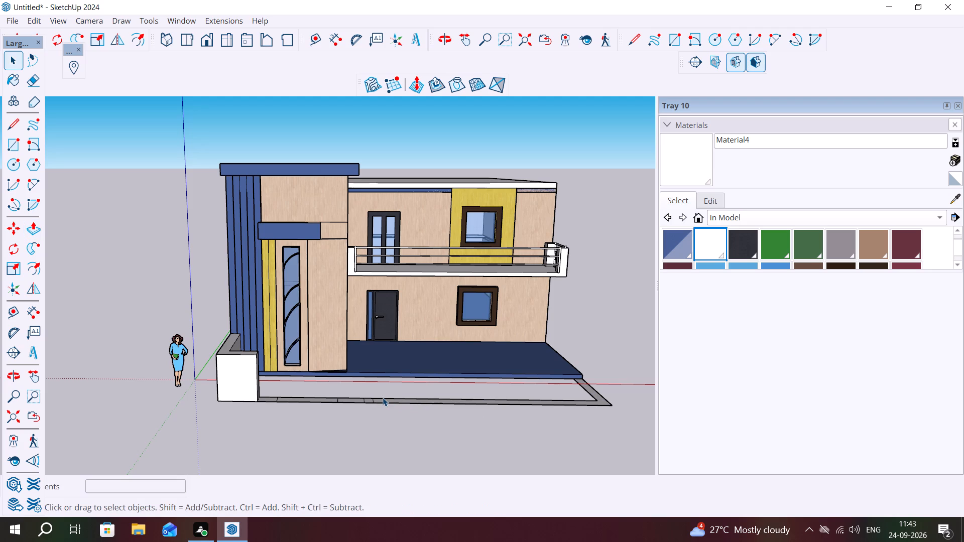
Draw a rectangle about 13' 4 7/16" by 1' 2 9/16" across the front strip, from the small section opposite the door away from the tower.
key("r")
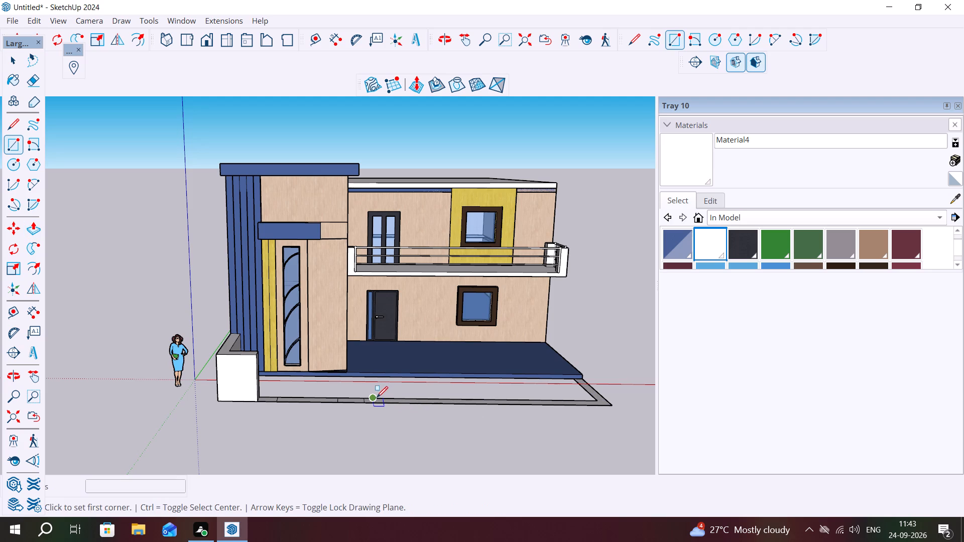
left_click(376, 399)
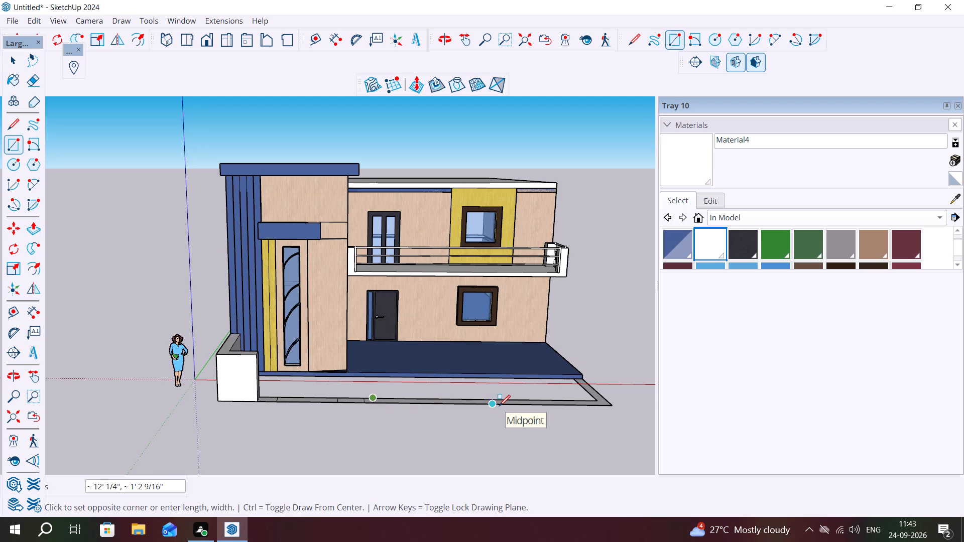
left_click(506, 406)
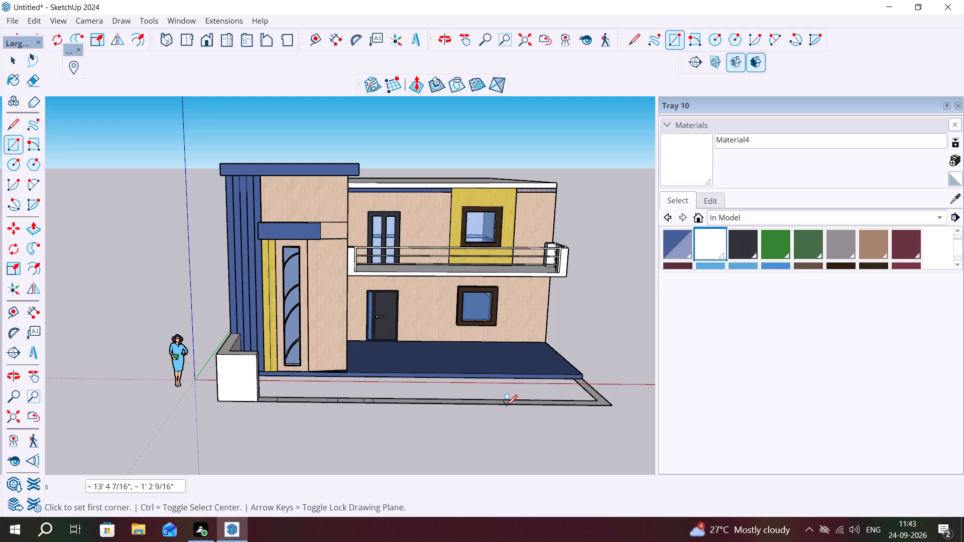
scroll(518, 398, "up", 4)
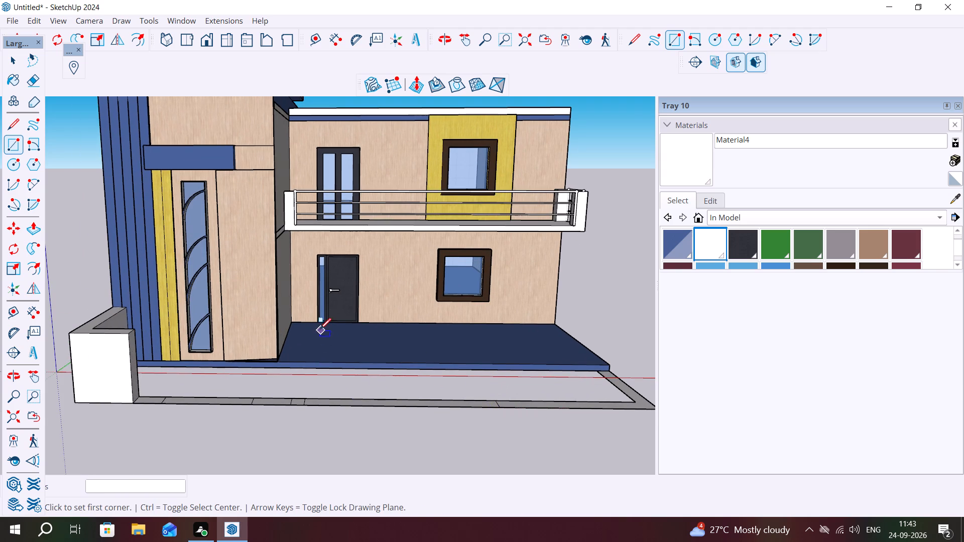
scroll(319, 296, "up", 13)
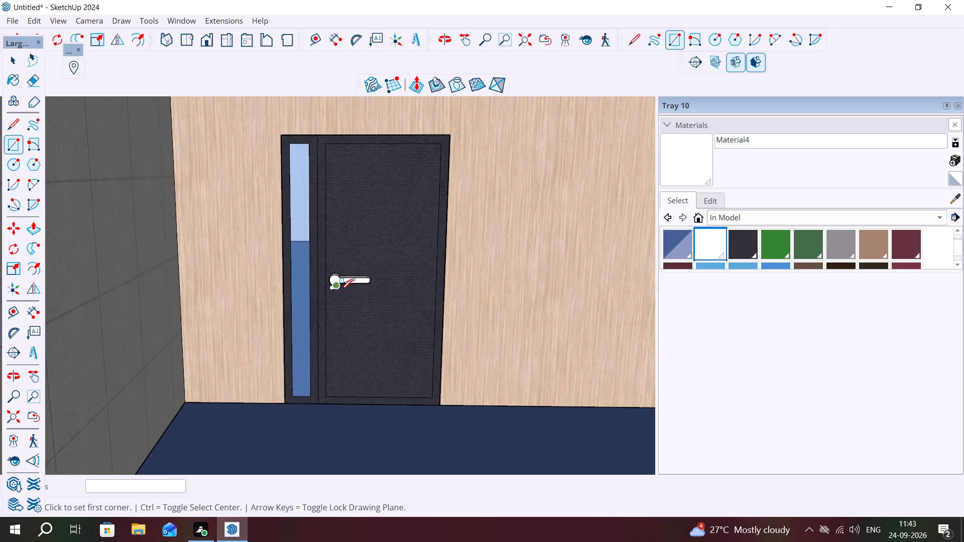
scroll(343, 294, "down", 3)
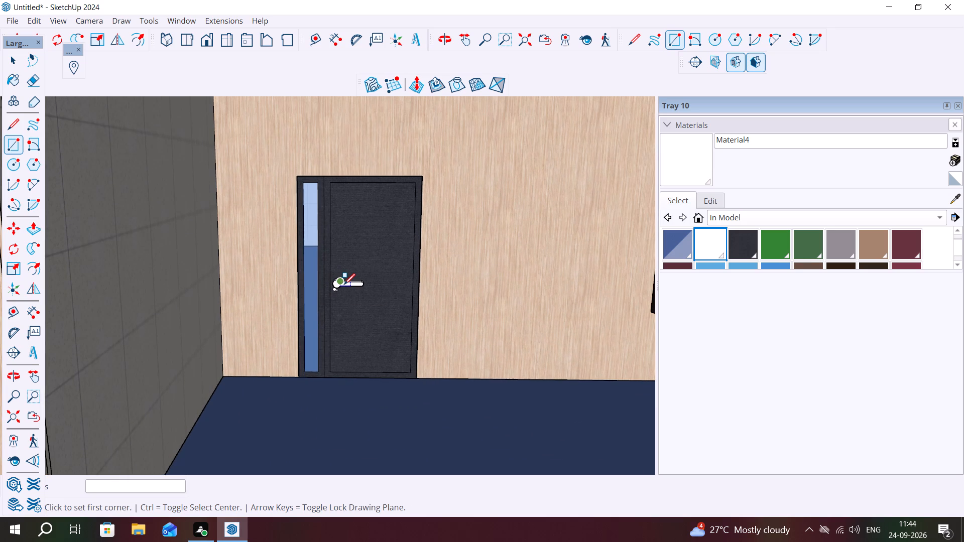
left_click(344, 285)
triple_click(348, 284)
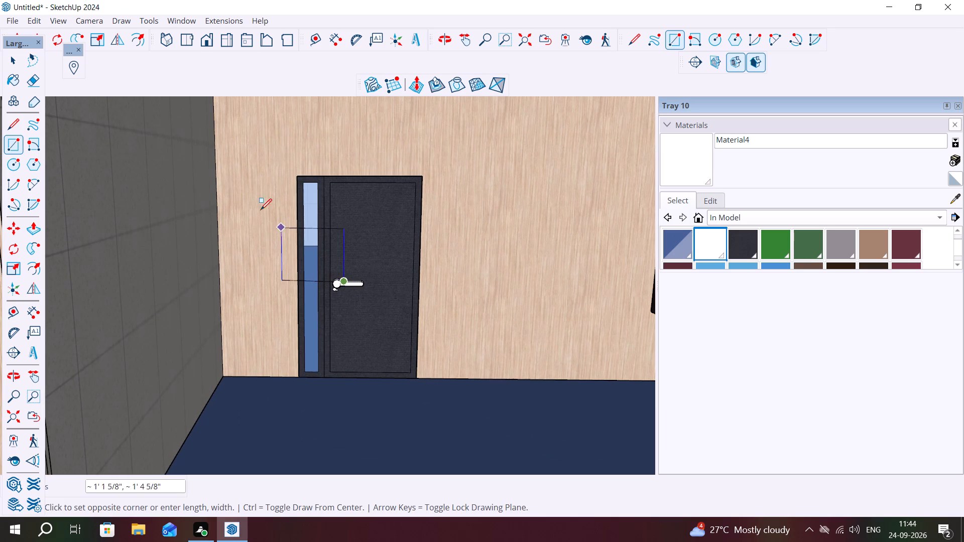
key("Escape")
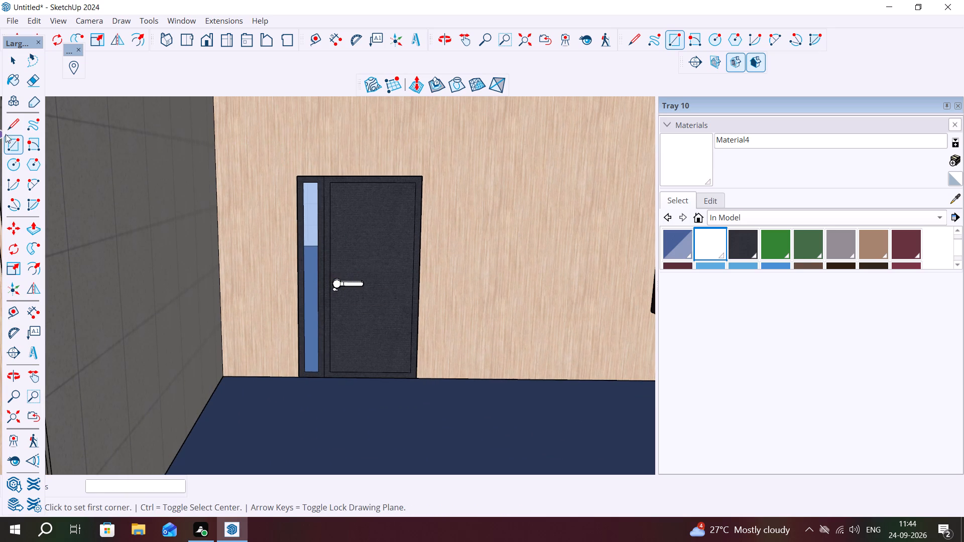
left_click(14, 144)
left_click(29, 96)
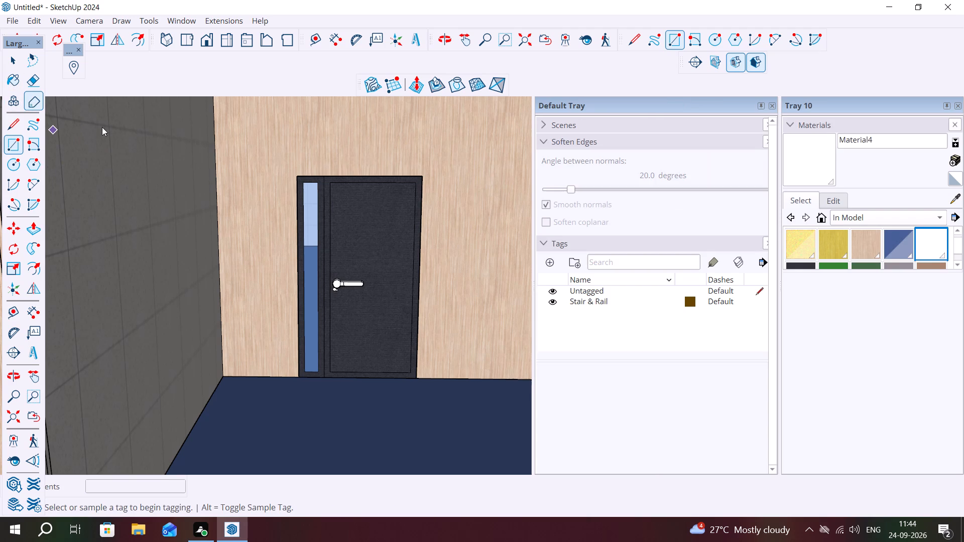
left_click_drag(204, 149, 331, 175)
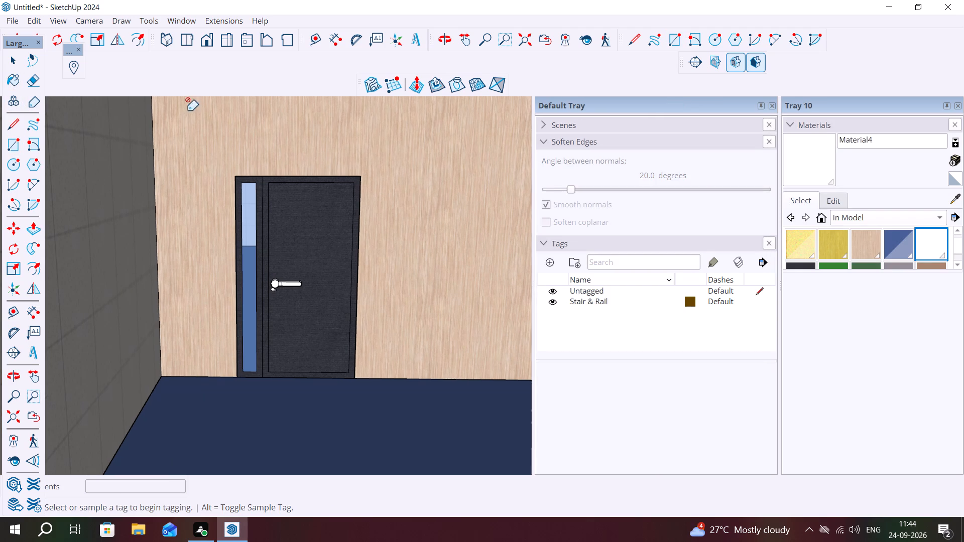
Delete the entire ground-floor entrance door, including its frame, glass side strip and handle.
left_click(11, 58)
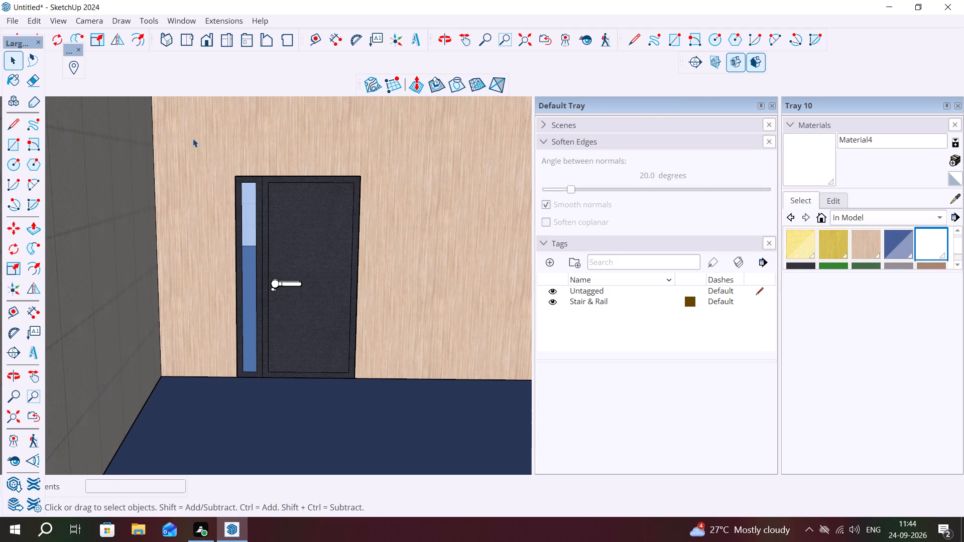
left_click_drag(191, 143, 435, 417)
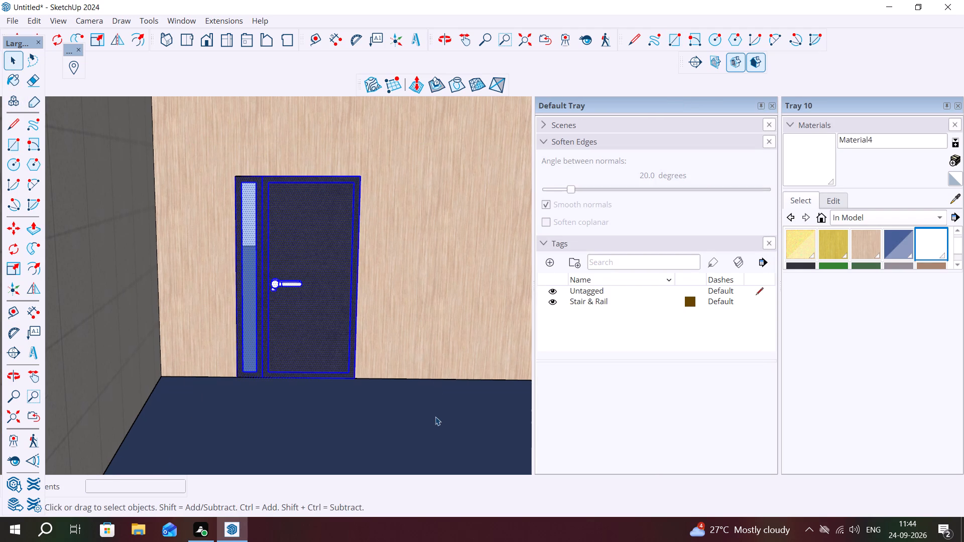
key("Delete")
Select the entire ground-floor window beside the door opening, including frame and glass, and make it a group.
scroll(359, 379, "down", 10)
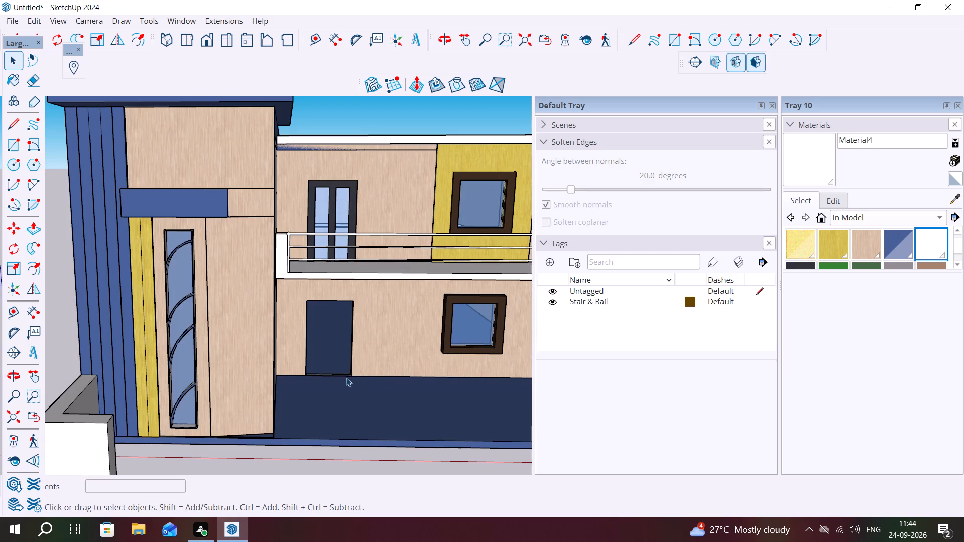
scroll(346, 378, "down", 2)
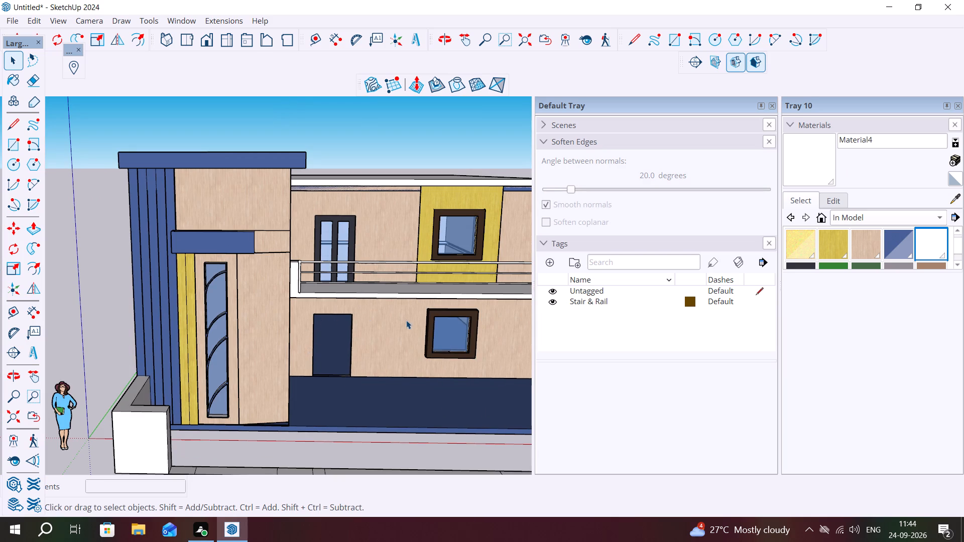
scroll(407, 326, "down", 3)
middle_click_drag(397, 339, 377, 344)
left_click_drag(413, 308, 418, 308)
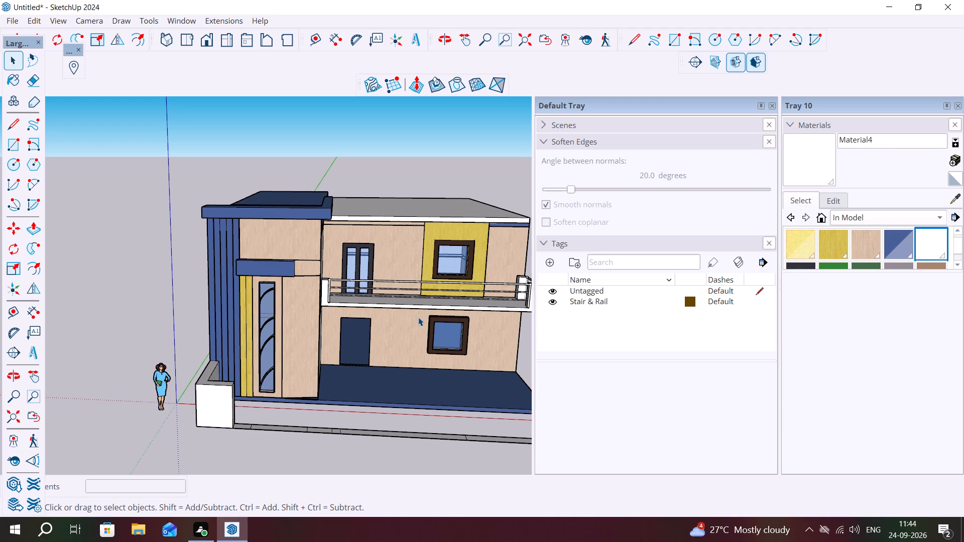
scroll(419, 319, "up", 5)
middle_click_drag(421, 313, 404, 257)
left_click_drag(414, 317, 416, 316)
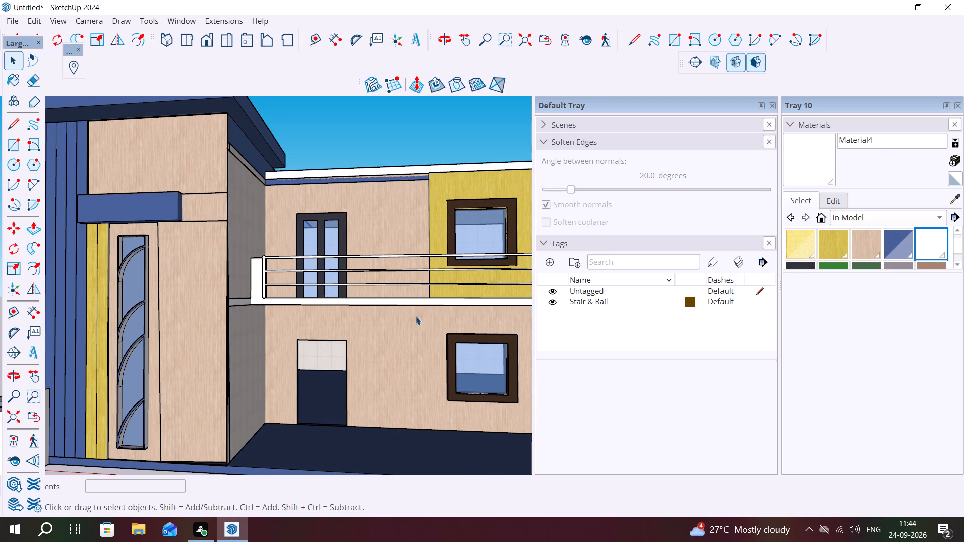
left_click_drag(416, 316, 539, 428)
scroll(405, 423, "down", 5)
scroll(461, 416, "up", 11)
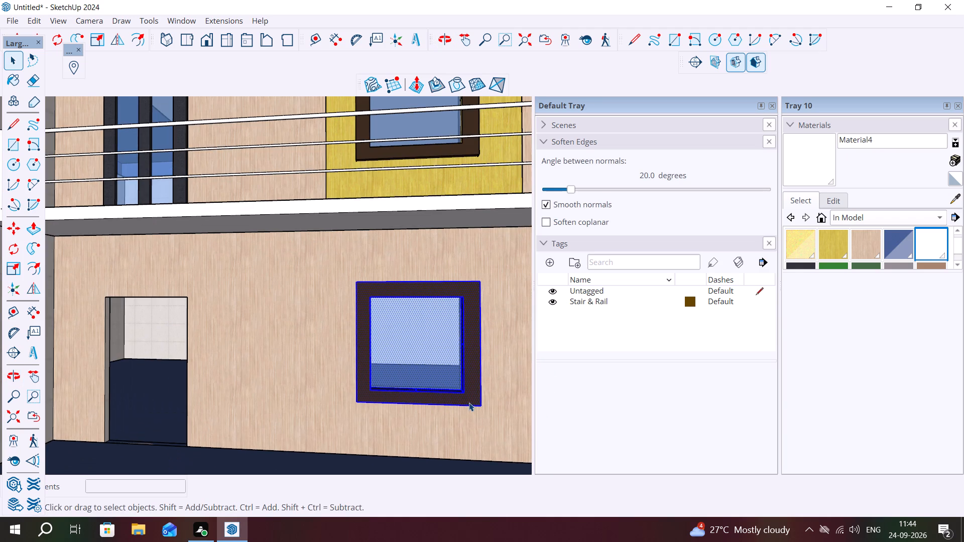
key("m")
middle_click_drag(466, 411, 412, 317)
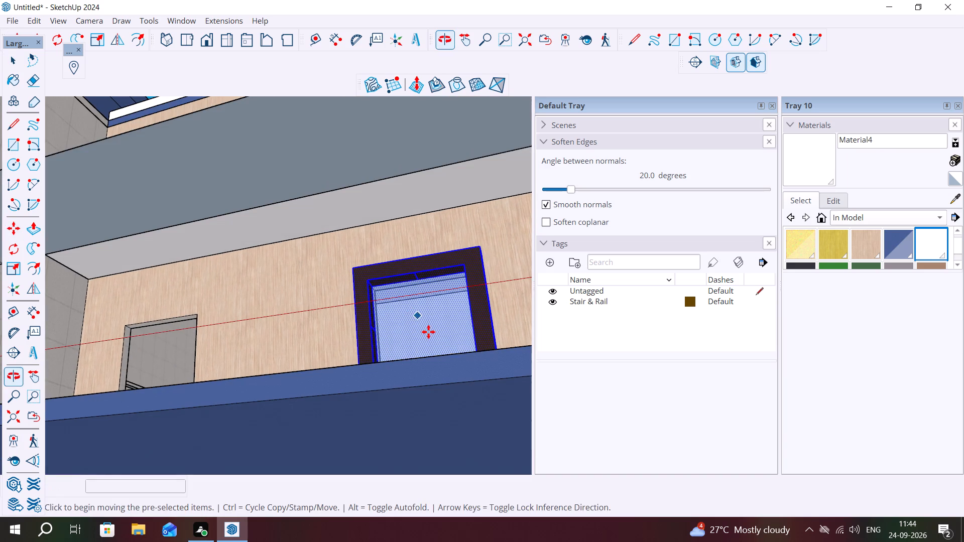
middle_click_drag(436, 345, 479, 454)
right_click(452, 413)
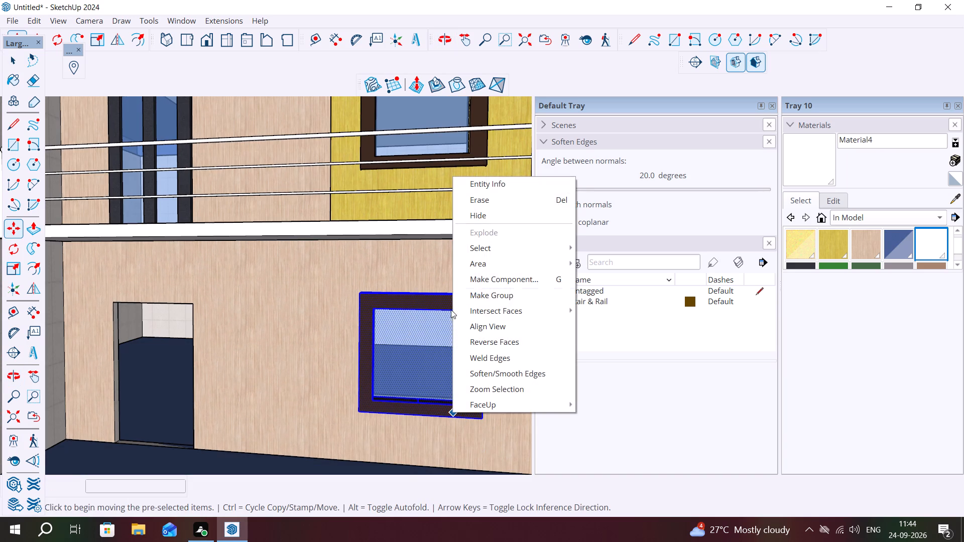
left_click(490, 292)
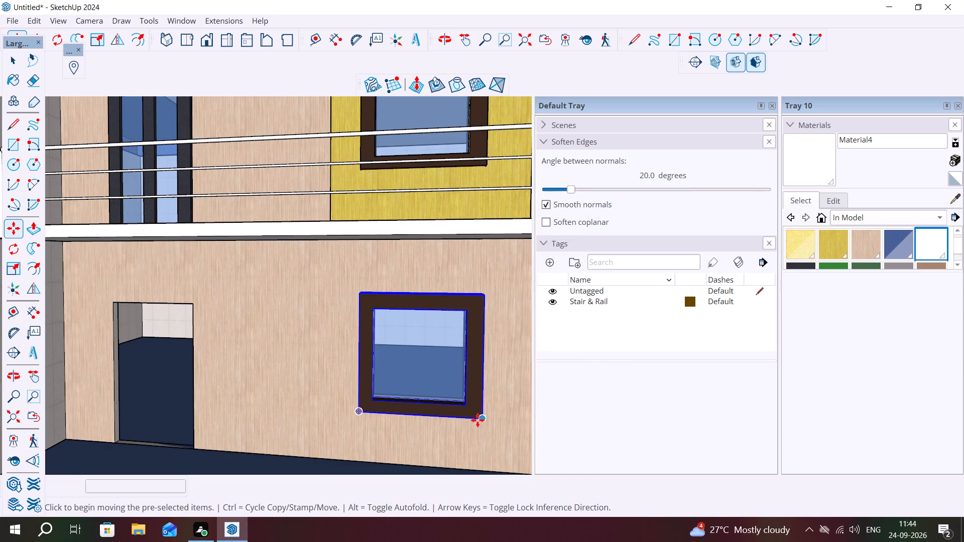
Move the ground-floor window group about 4' 11 11/16" along the red axis, away from the door opening.
left_click(481, 416)
scroll(509, 406, "down", 6)
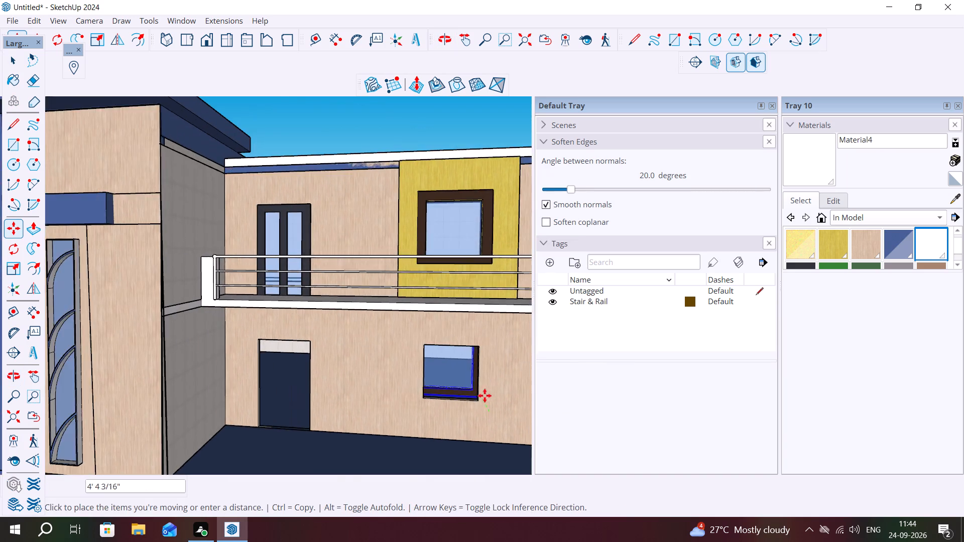
scroll(478, 394, "down", 3)
scroll(396, 376, "down", 6)
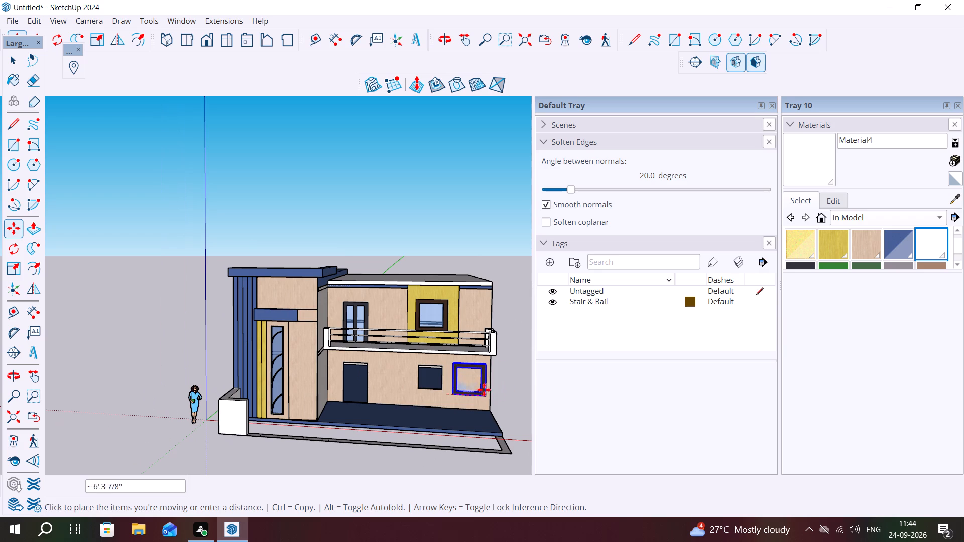
scroll(480, 390, "up", 2)
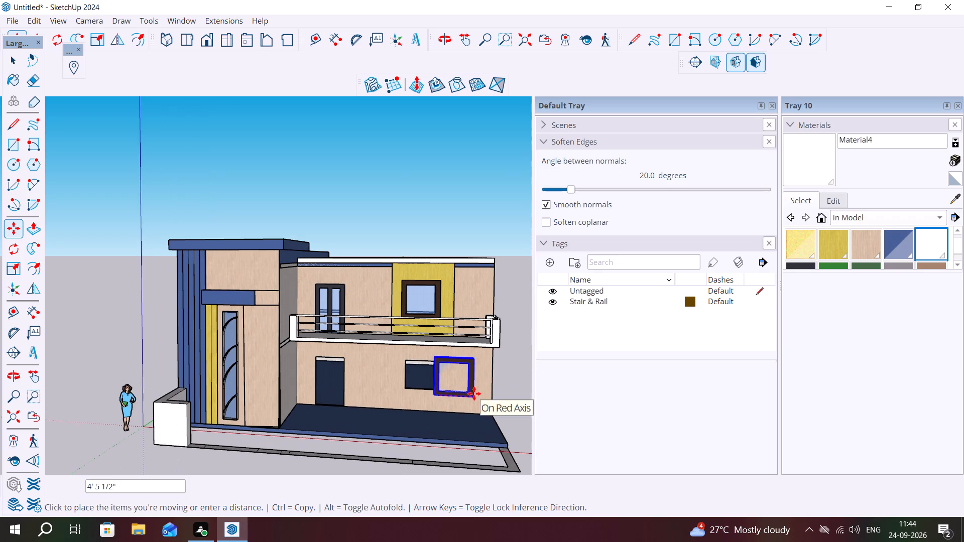
left_click(477, 393)
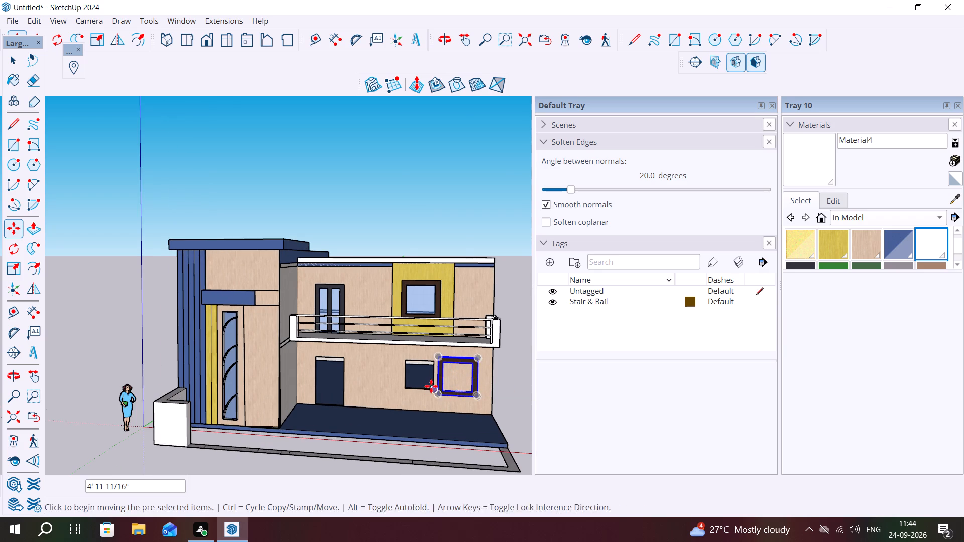
key("Escape")
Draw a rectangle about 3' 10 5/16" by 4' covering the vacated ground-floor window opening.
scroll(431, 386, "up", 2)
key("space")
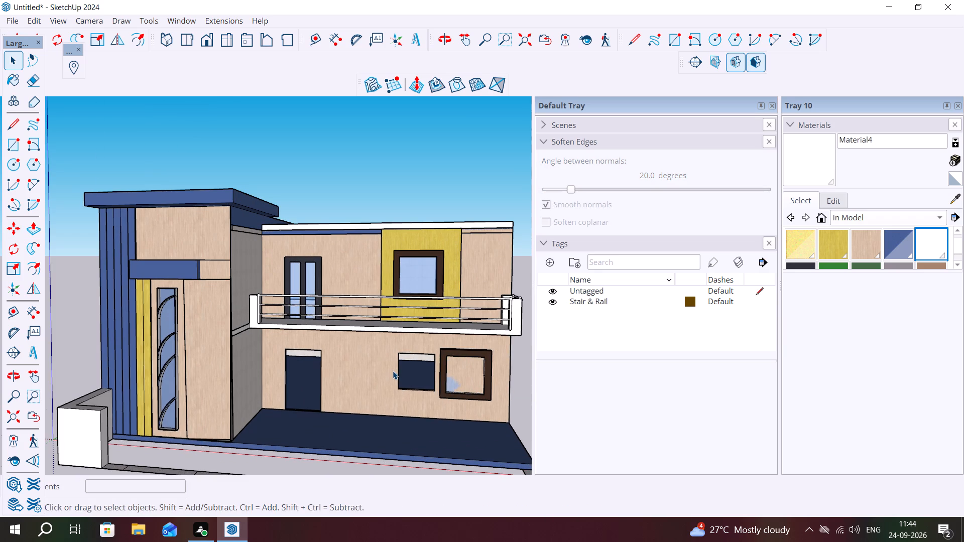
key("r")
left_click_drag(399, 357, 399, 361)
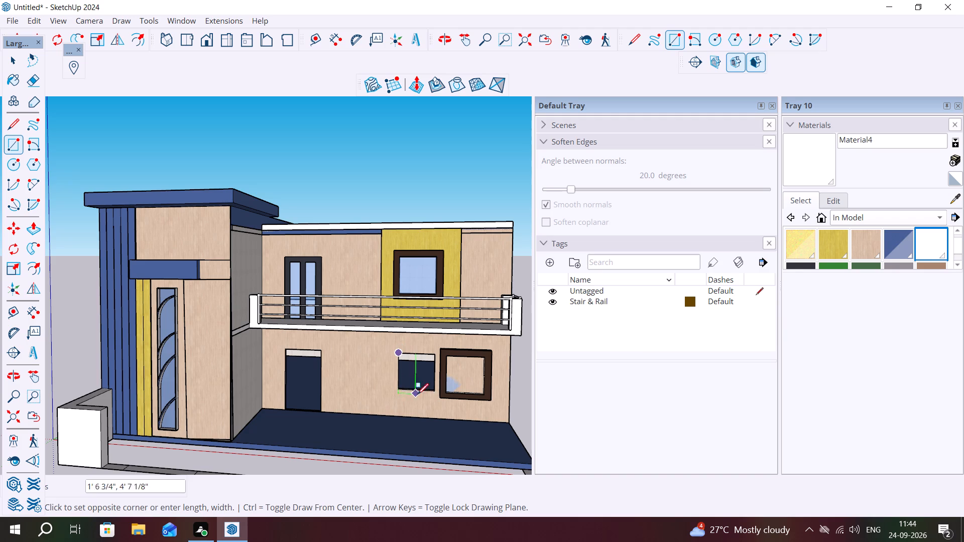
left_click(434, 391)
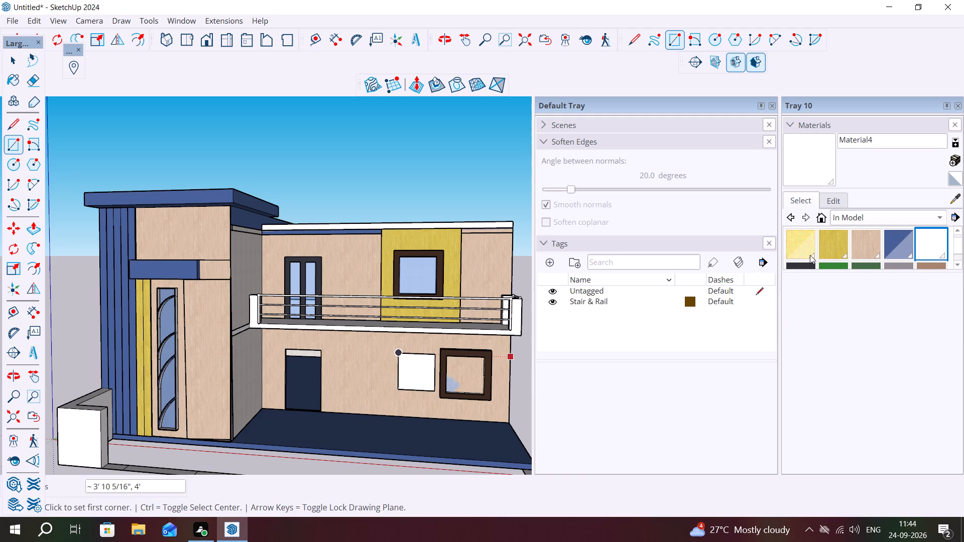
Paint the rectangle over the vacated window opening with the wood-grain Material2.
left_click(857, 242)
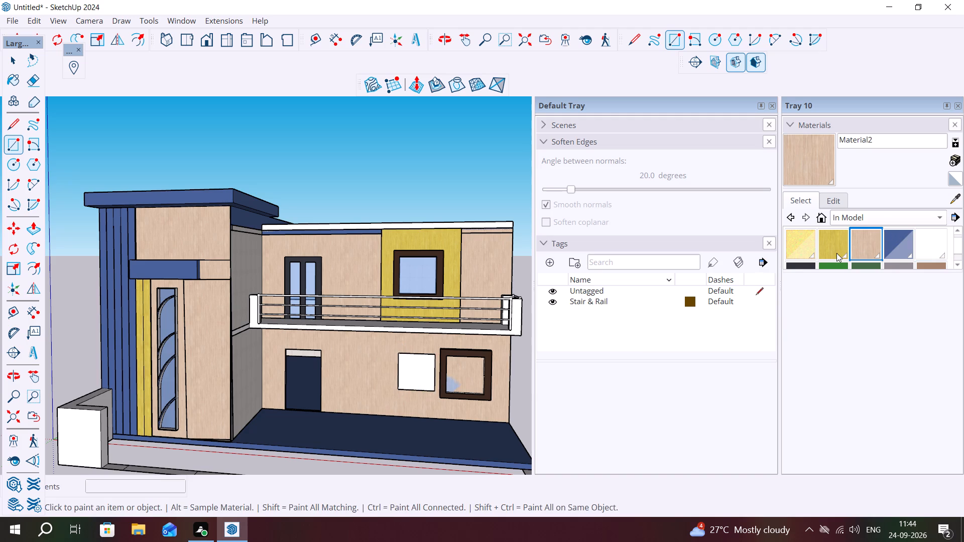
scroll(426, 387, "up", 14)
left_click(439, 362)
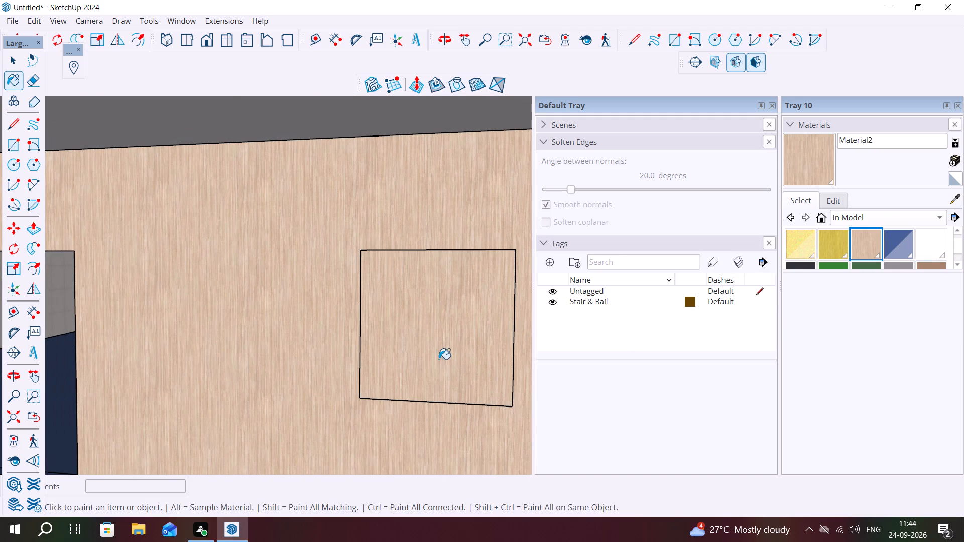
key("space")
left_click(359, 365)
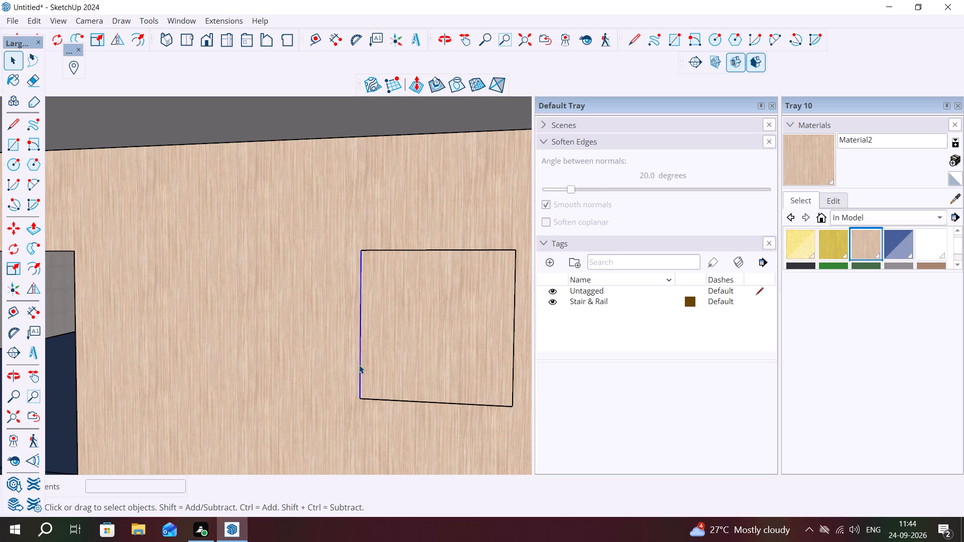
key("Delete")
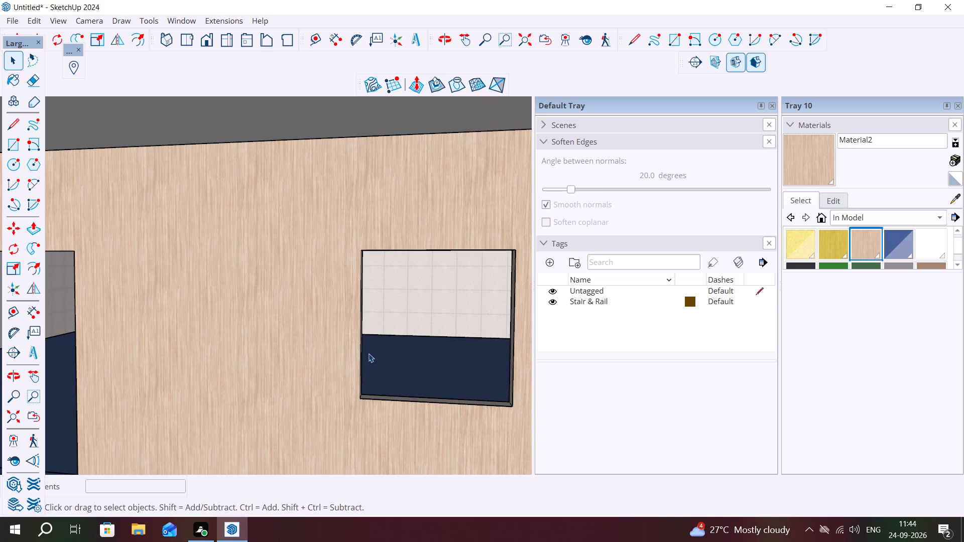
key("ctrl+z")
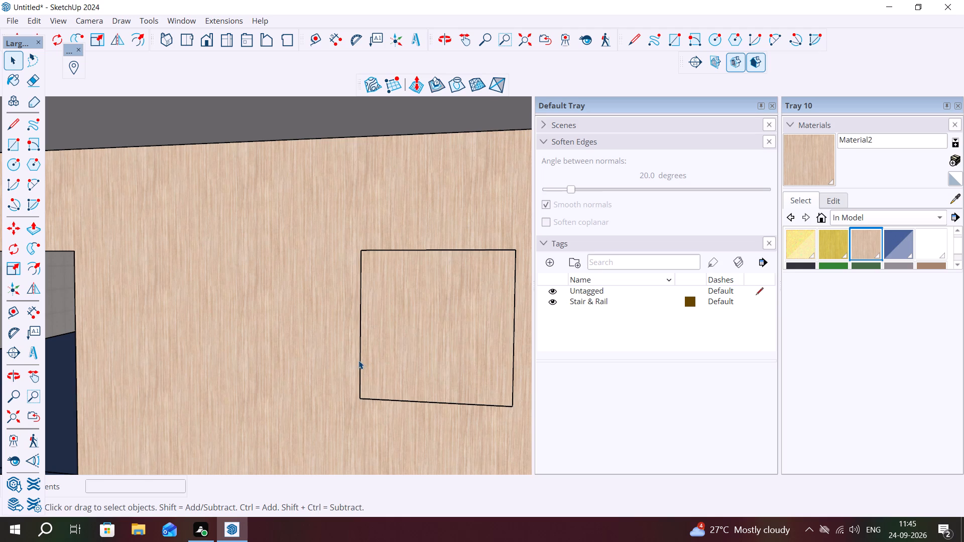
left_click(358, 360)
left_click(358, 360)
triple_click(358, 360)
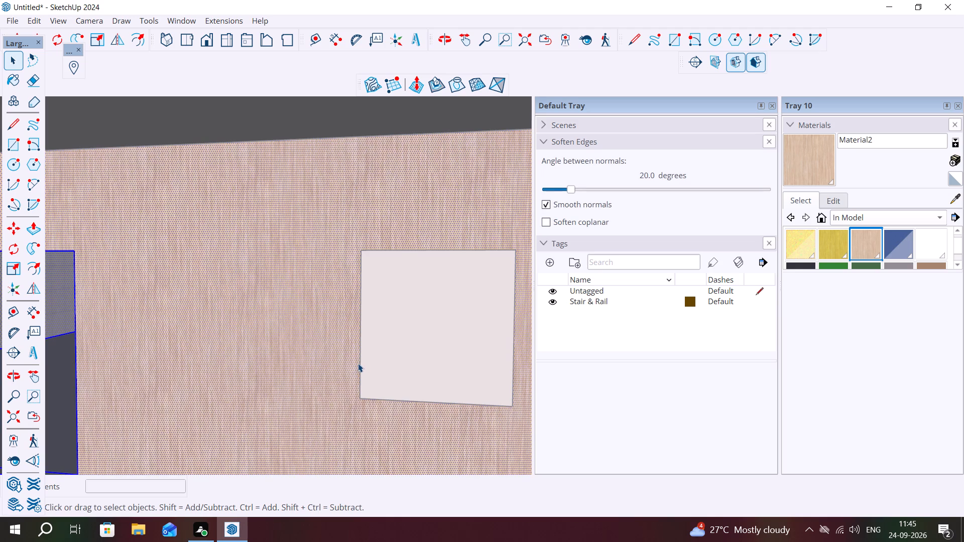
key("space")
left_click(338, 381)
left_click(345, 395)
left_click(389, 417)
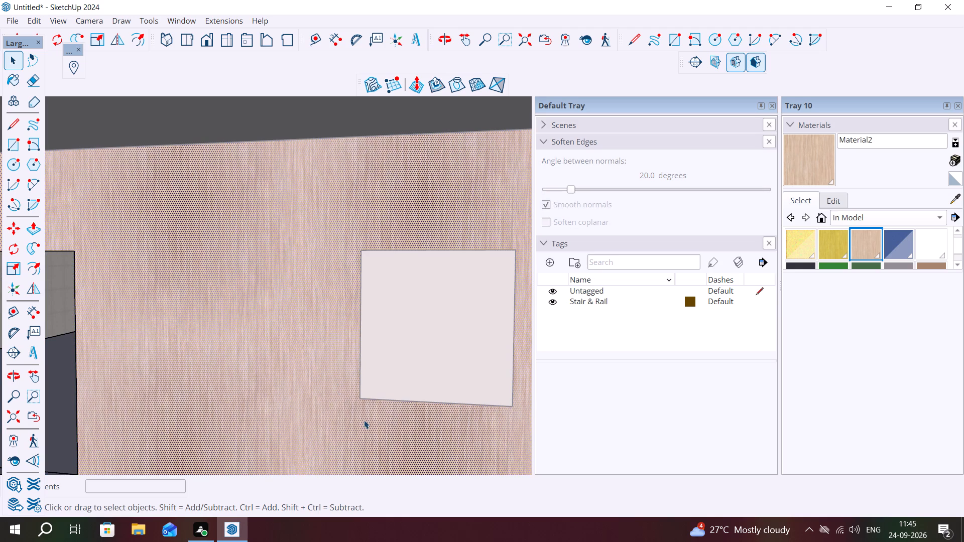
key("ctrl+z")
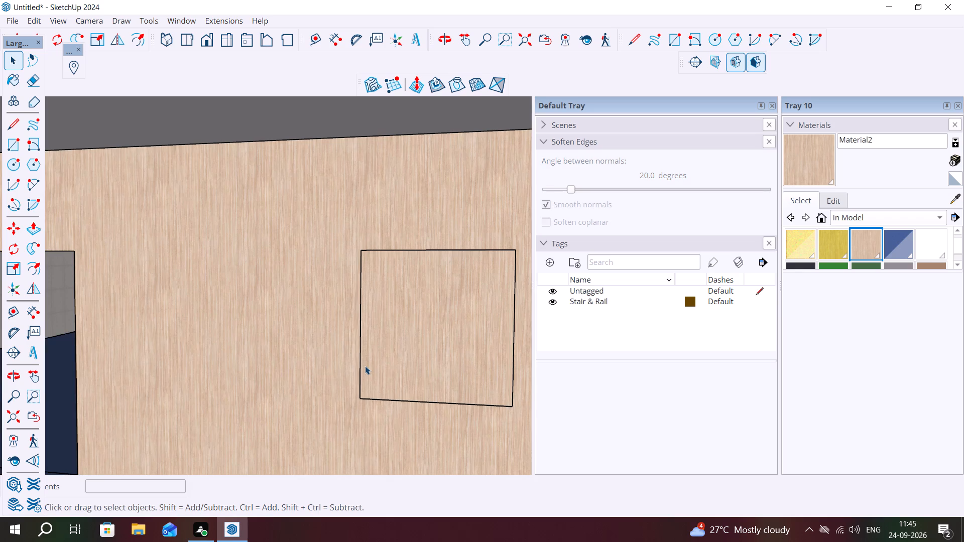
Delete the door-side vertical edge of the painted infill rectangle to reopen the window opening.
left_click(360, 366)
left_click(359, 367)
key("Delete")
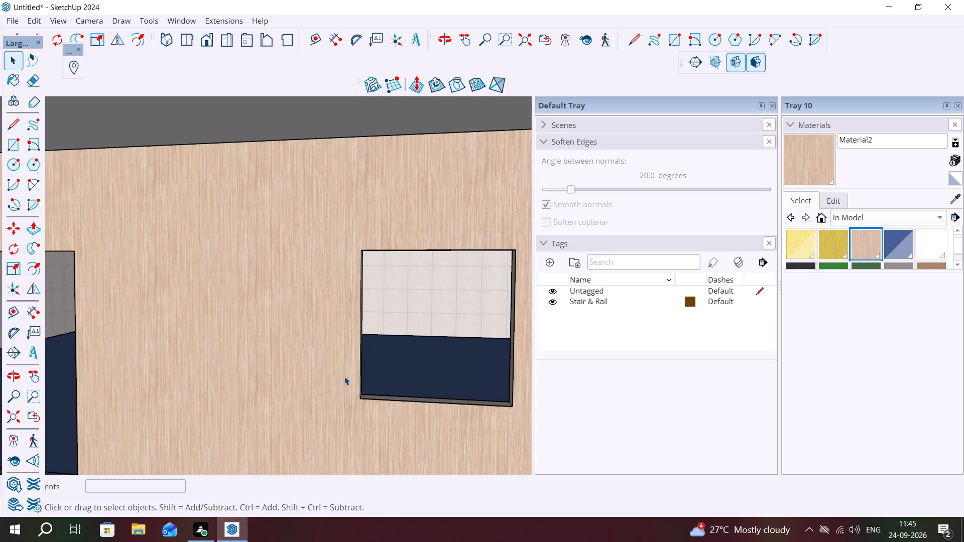
Examine the upper-floor window and the vacated ground-floor opening beside the relocated window on the front facade.
scroll(375, 364, "up", 1)
middle_click_drag(374, 364, 382, 427)
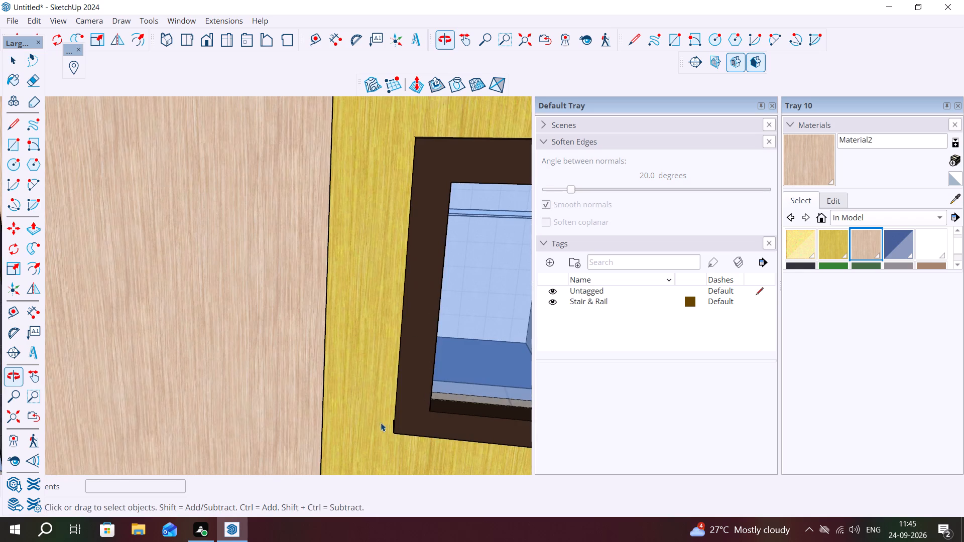
scroll(132, 341, "down", 12)
scroll(235, 341, "down", 1)
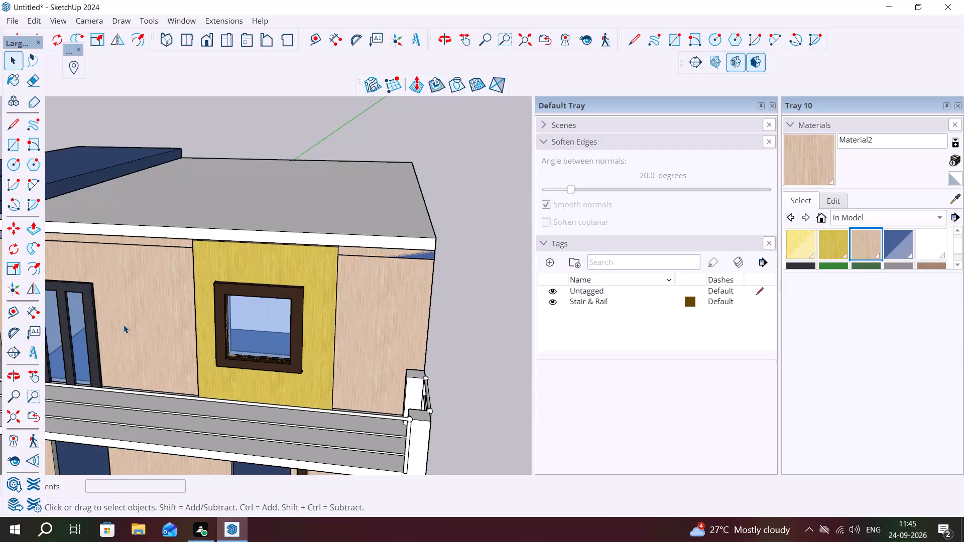
scroll(270, 342, "down", 2)
middle_click_drag(282, 432, 293, 394)
scroll(240, 452, "up", 3)
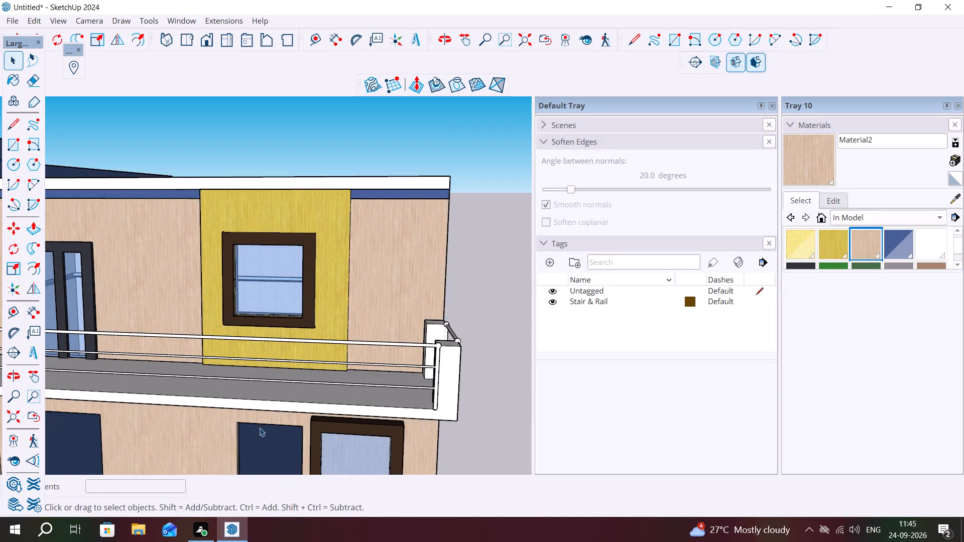
scroll(260, 428, "down", 5)
scroll(268, 444, "up", 8)
scroll(306, 439, "down", 2)
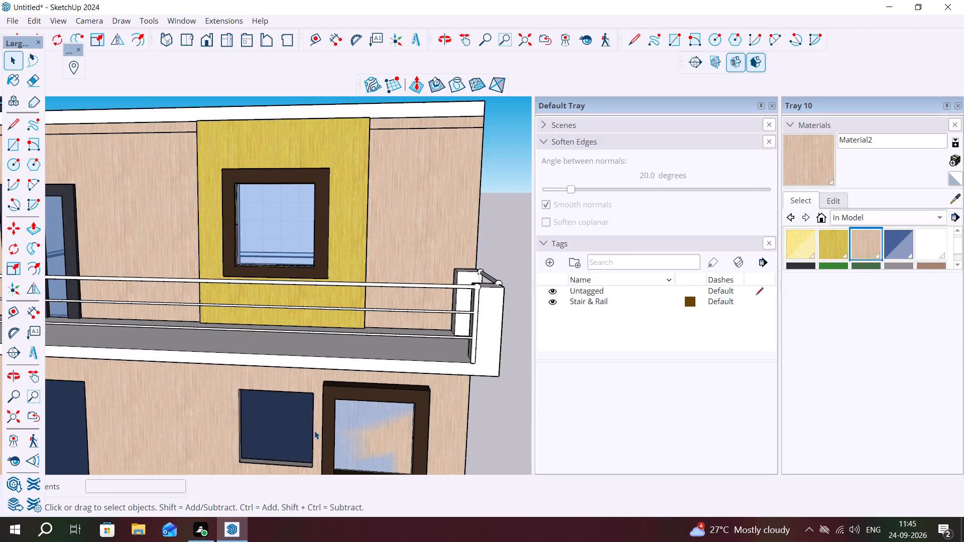
scroll(314, 431, "down", 1)
scroll(302, 454, "up", 10)
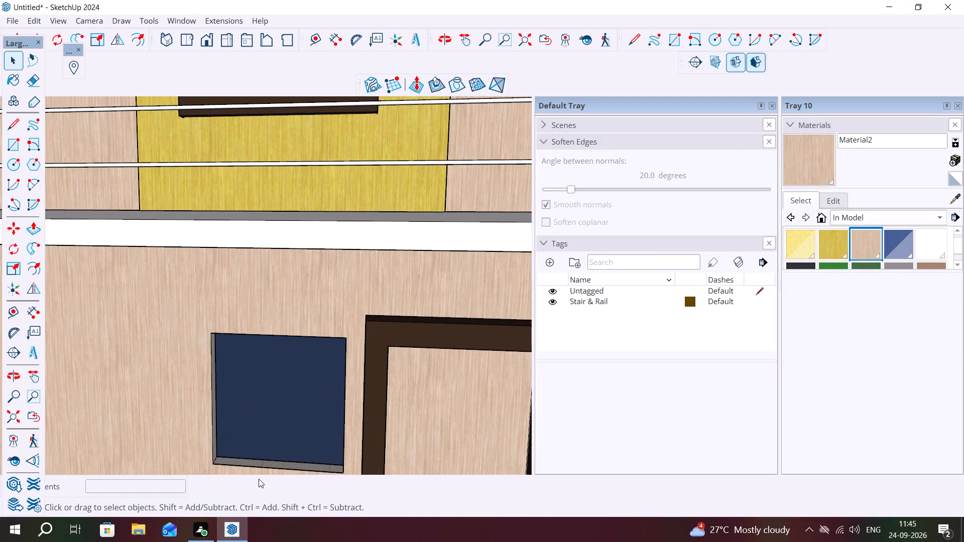
Push/Pull the inner jamb face of the vacated ground-floor window opening 3' 10 5/16" across to its opposite side.
key("o")
middle_click_drag(283, 463, 293, 482)
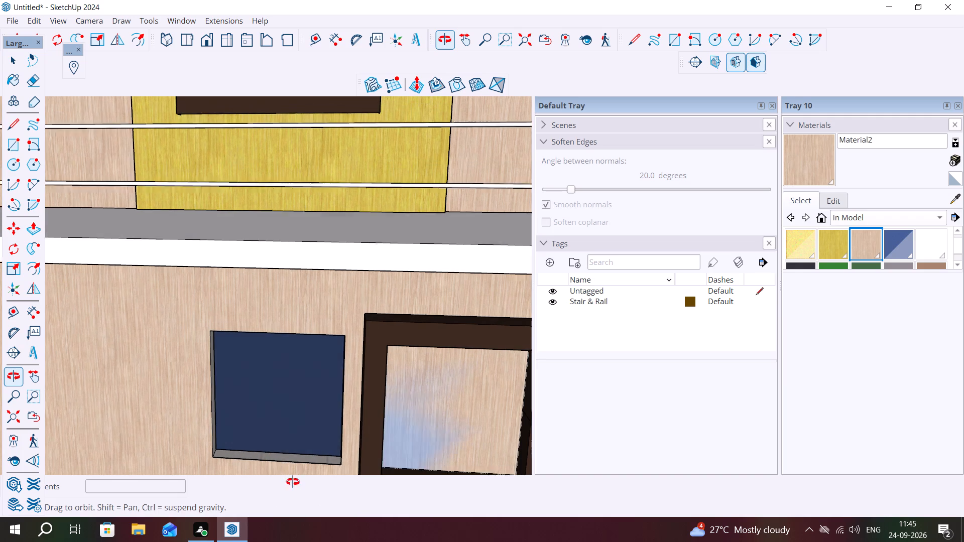
middle_click_drag(293, 482, 293, 482)
key("space")
left_click(286, 455)
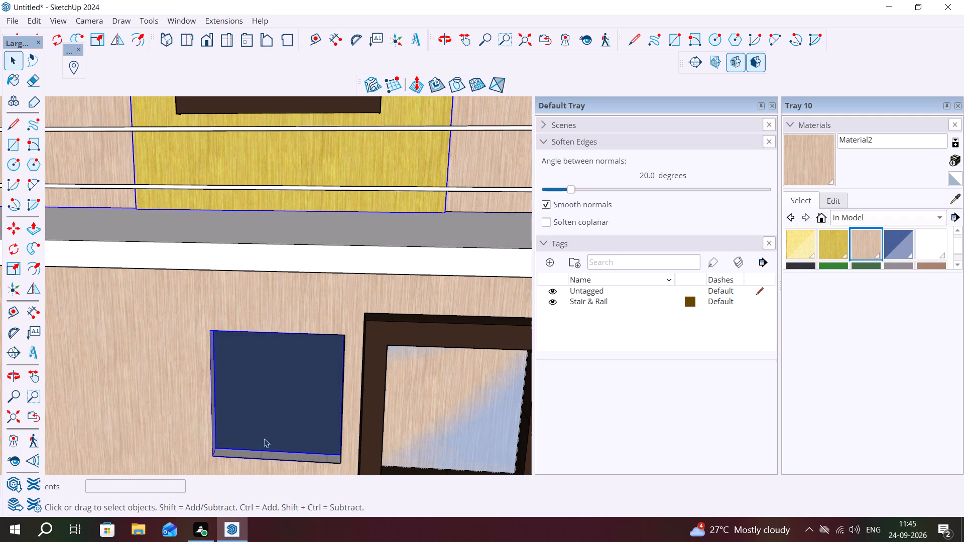
middle_click_drag(252, 431, 197, 432)
scroll(179, 395, "up", 7)
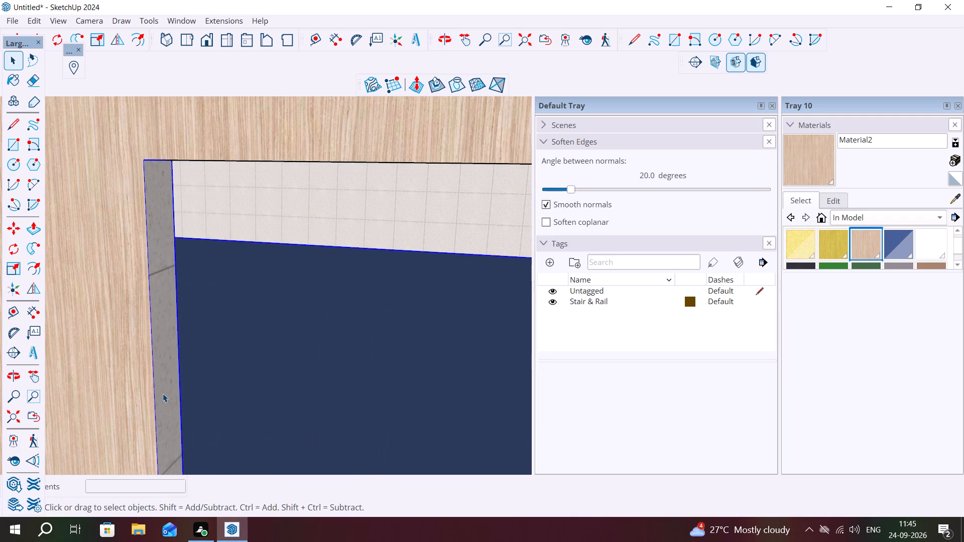
left_click(163, 393)
triple_click(163, 393)
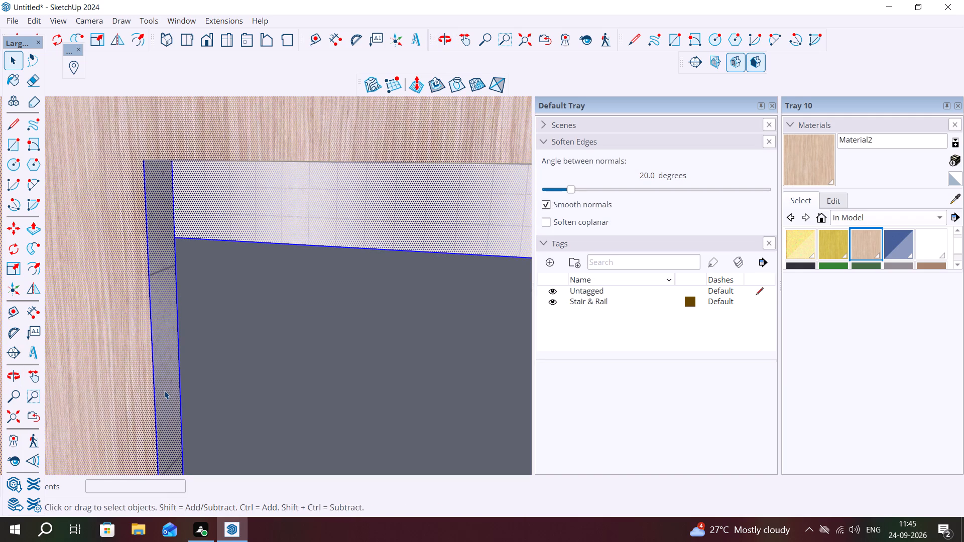
key("p")
left_click(164, 384)
scroll(186, 378, "down", 8)
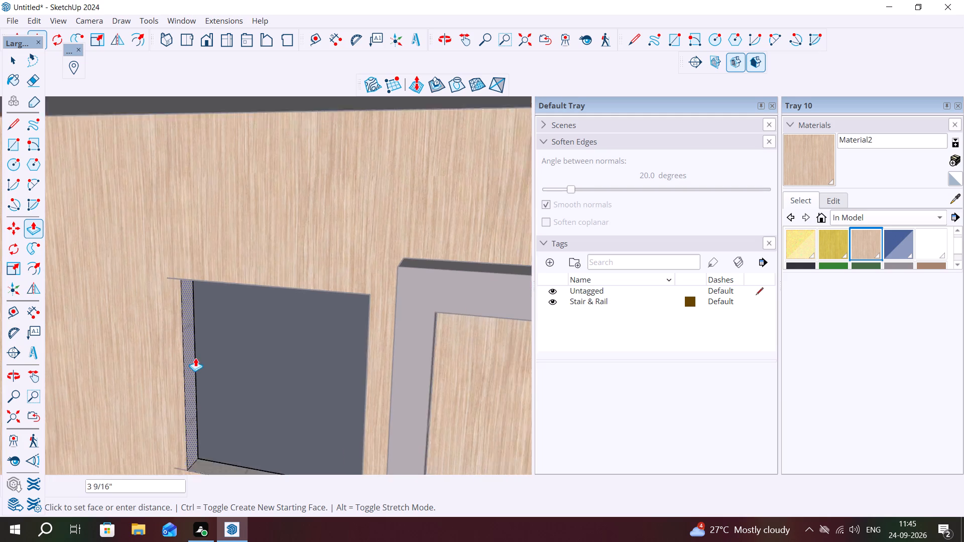
scroll(195, 358, "down", 1)
left_click(354, 371)
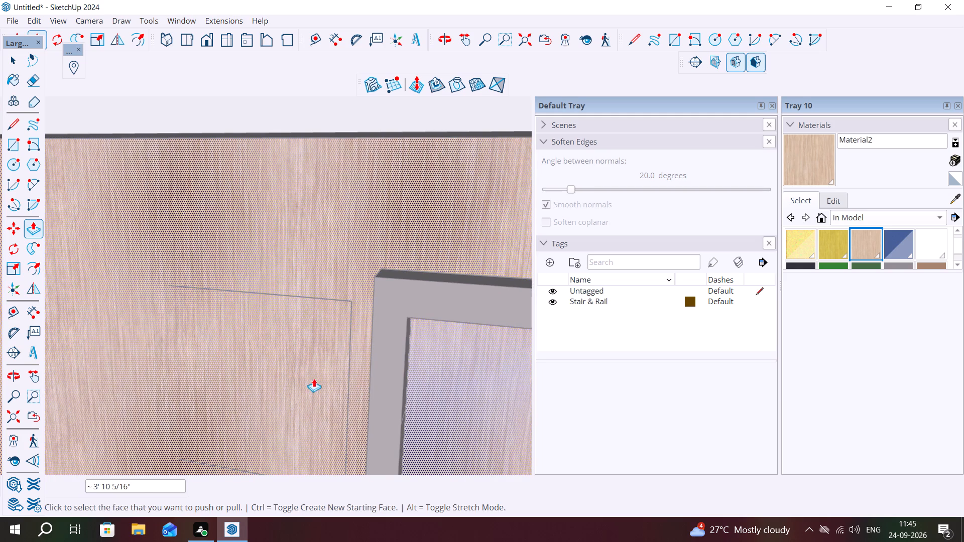
key("Escape")
key("space")
Exit editing of the wall group to return to the whole house model.
left_click(299, 331)
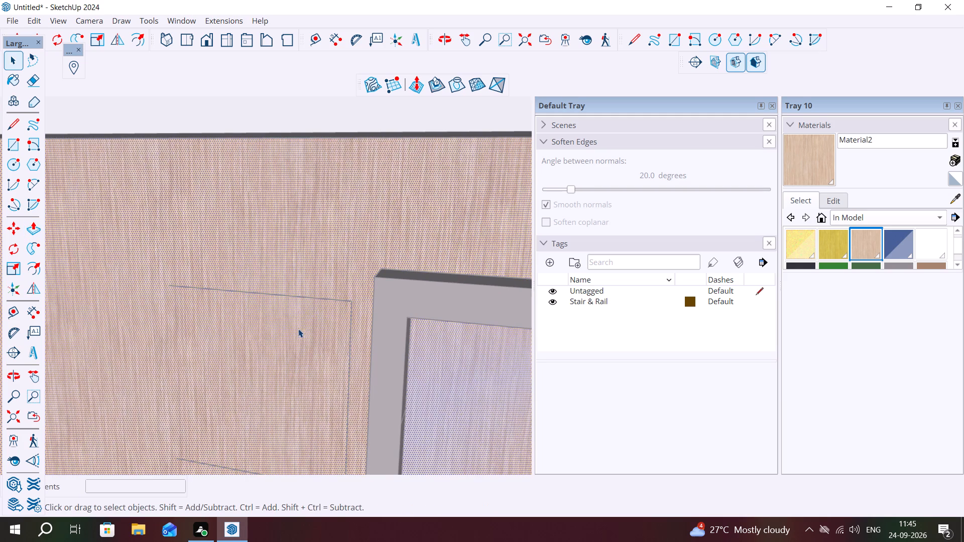
triple_click(315, 298)
middle_click_drag(292, 331, 313, 346)
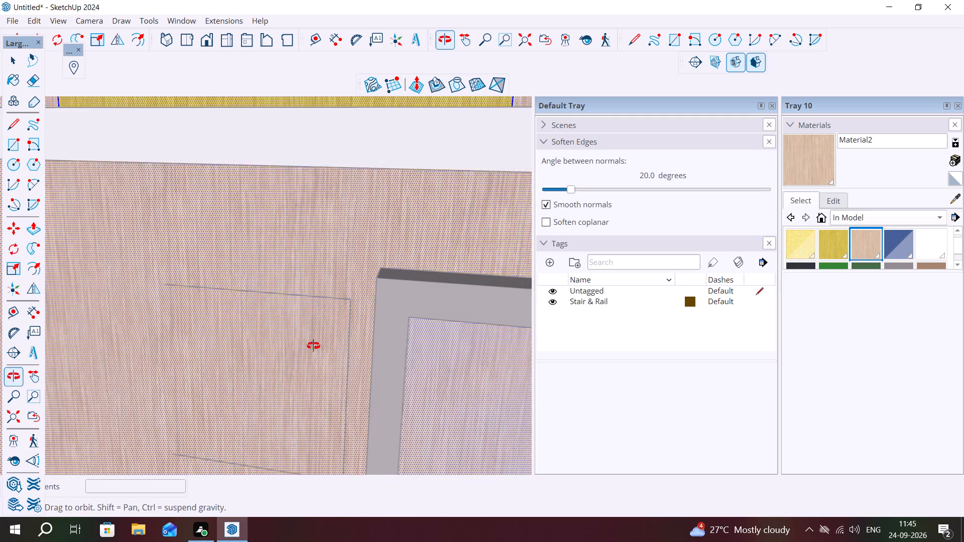
middle_click_drag(313, 346, 316, 346)
scroll(317, 365, "down", 6)
left_click(197, 346)
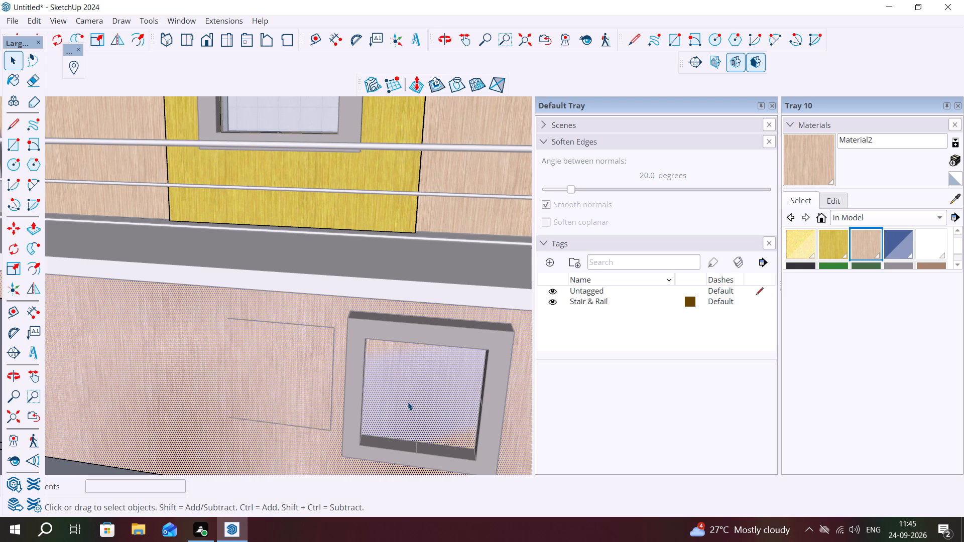
middle_click(408, 402)
middle_click_drag(371, 369, 352, 352)
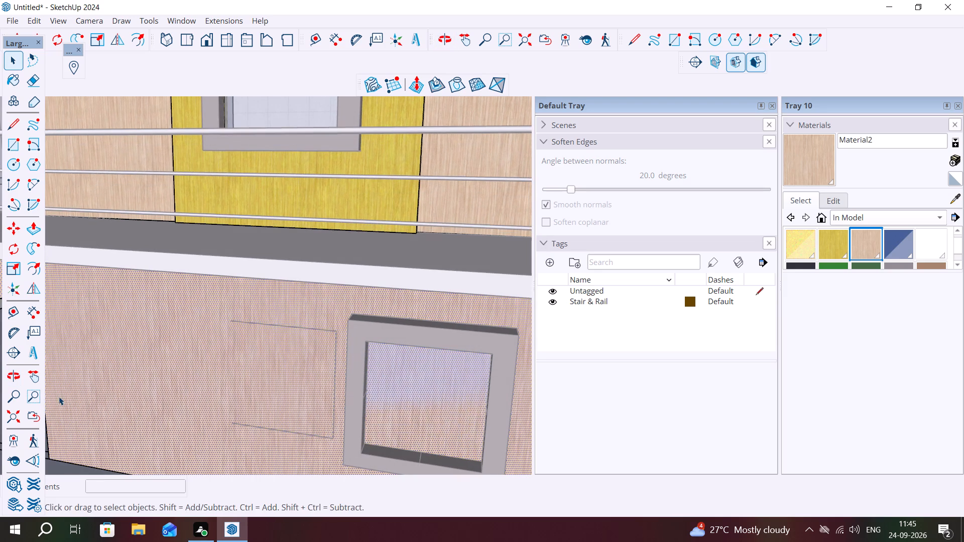
left_click(58, 380)
key("space")
left_click(283, 414)
scroll(97, 401, "down", 10)
left_click(387, 375)
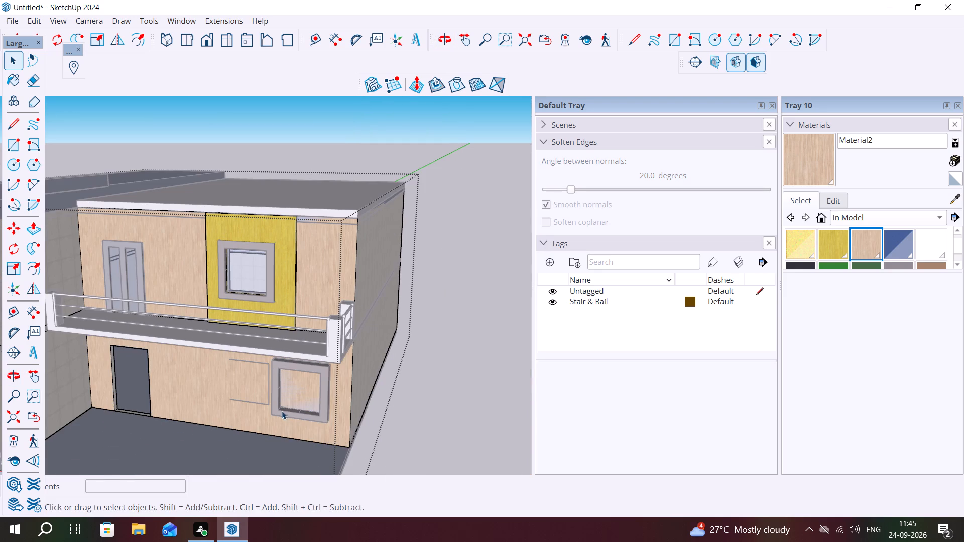
left_click(512, 401)
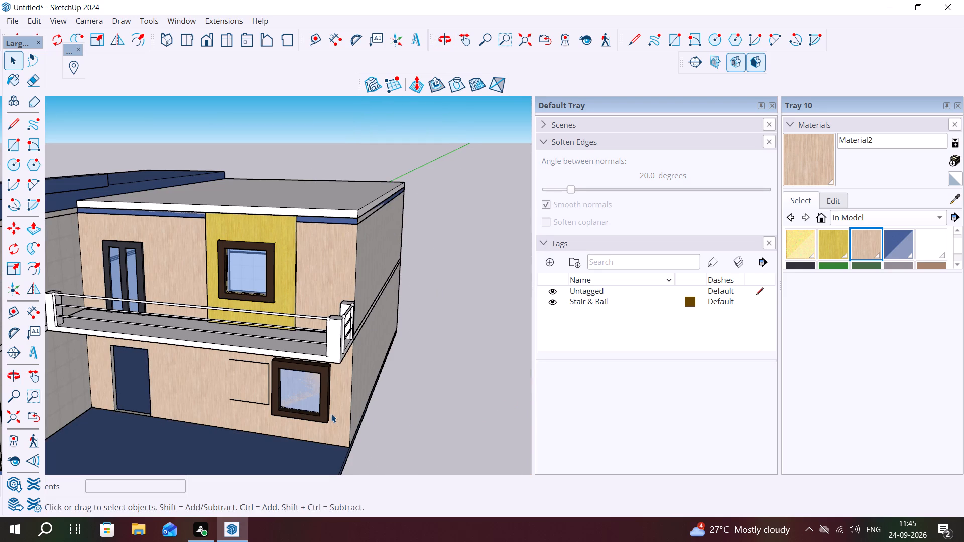
Delete the bottom, vertical and top leftover outline edges of the former ground-floor window opening.
scroll(235, 395, "up", 7)
left_click(273, 400)
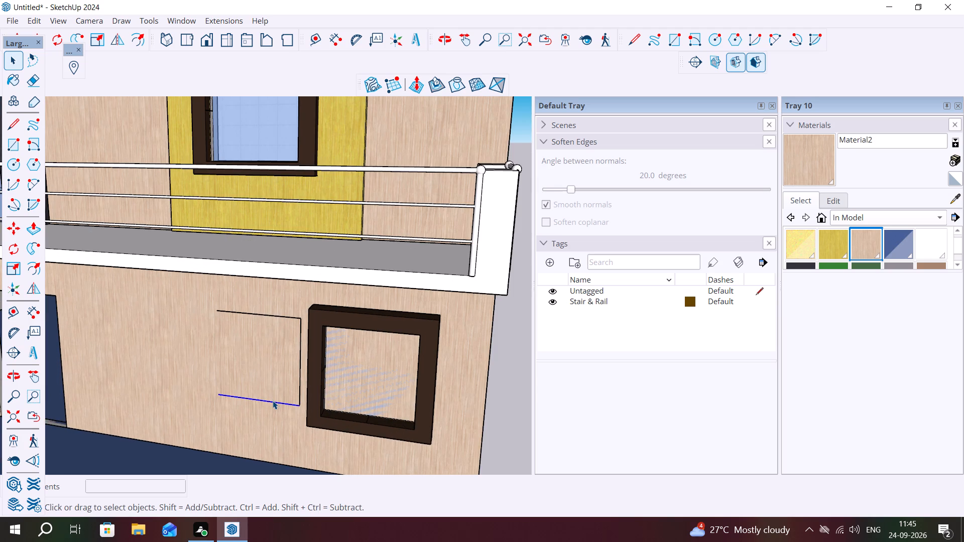
key("Delete")
left_click(298, 389)
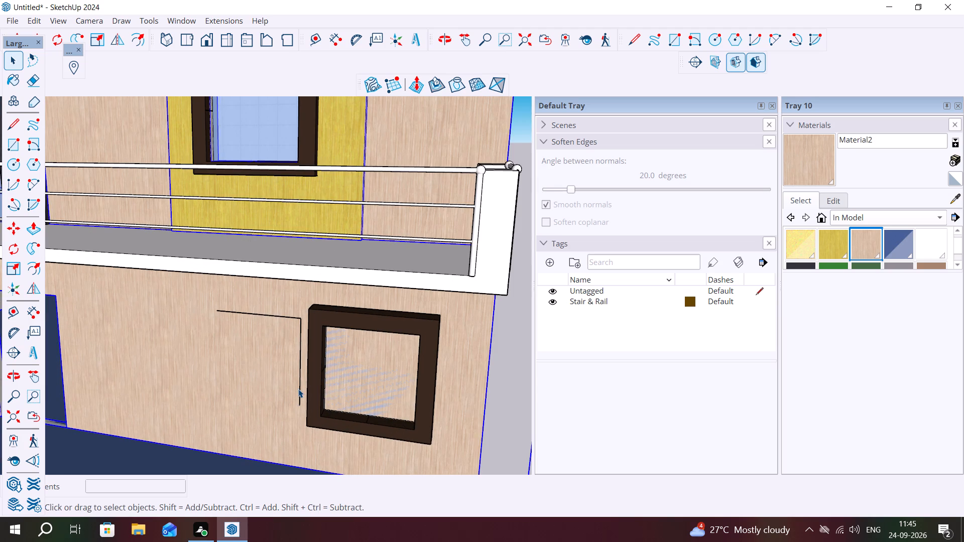
double_click(298, 389)
left_click(299, 393)
key("Delete")
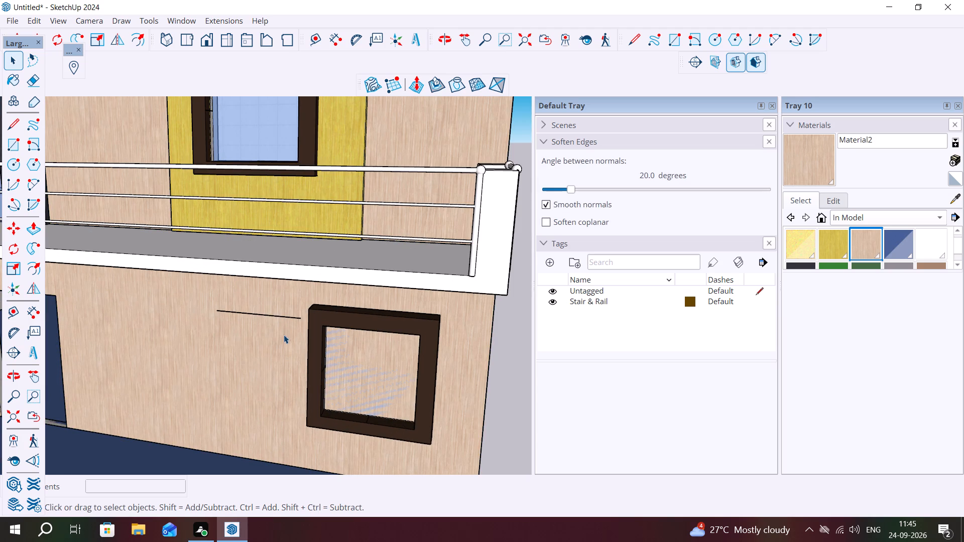
left_click(288, 316)
key("Delete")
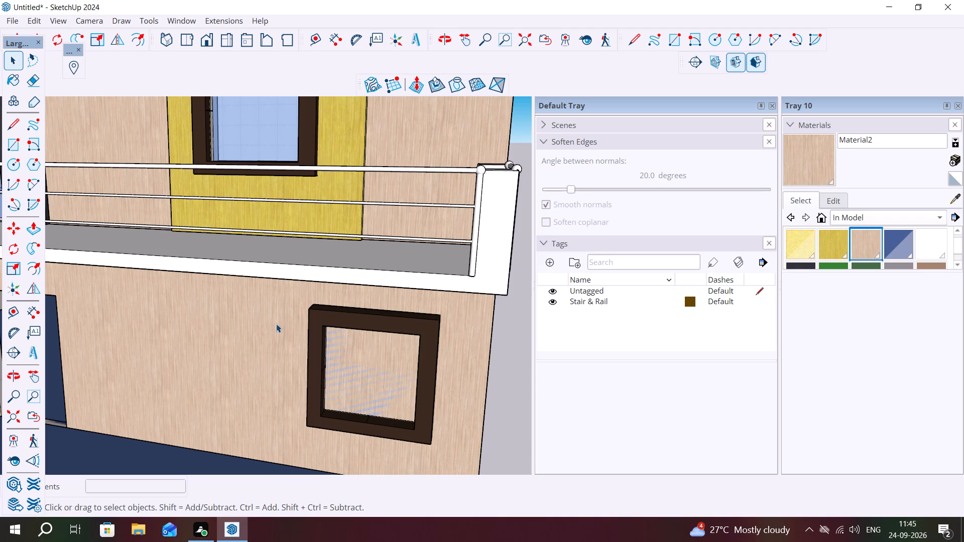
Draw a rectangle about 3' 10 5/16" by 4' inside the relocated ground-floor window frame.
key("r")
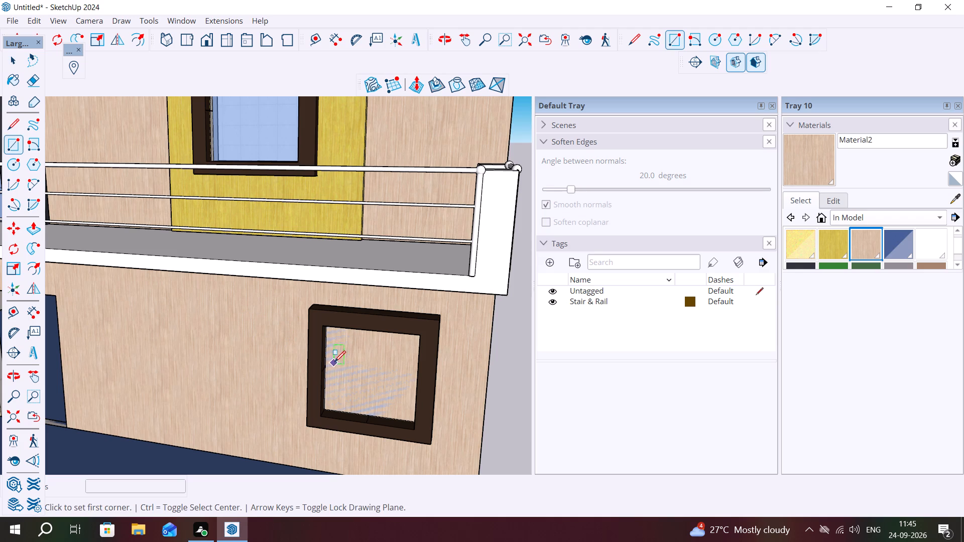
scroll(337, 345, "up", 7)
middle_click_drag(333, 345, 345, 271)
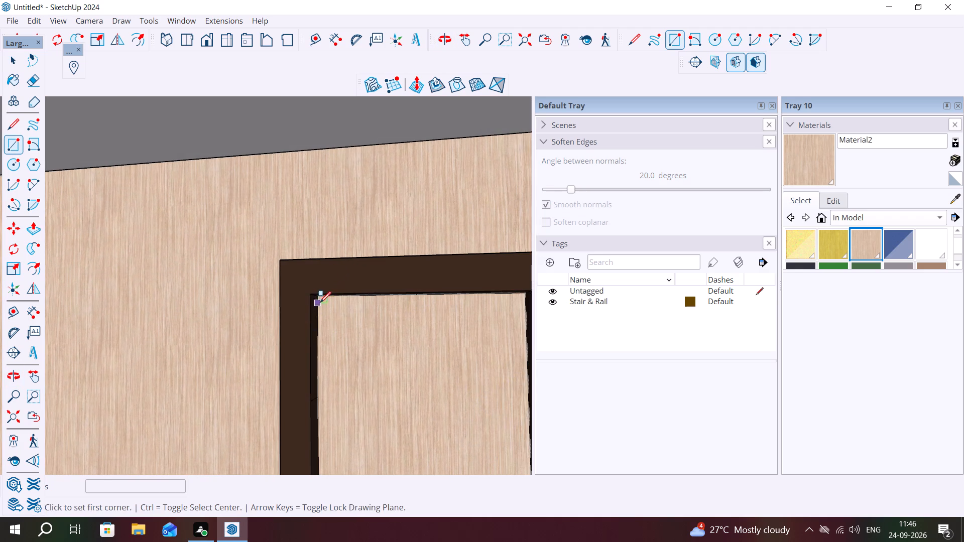
left_click(319, 300)
scroll(340, 330, "down", 7)
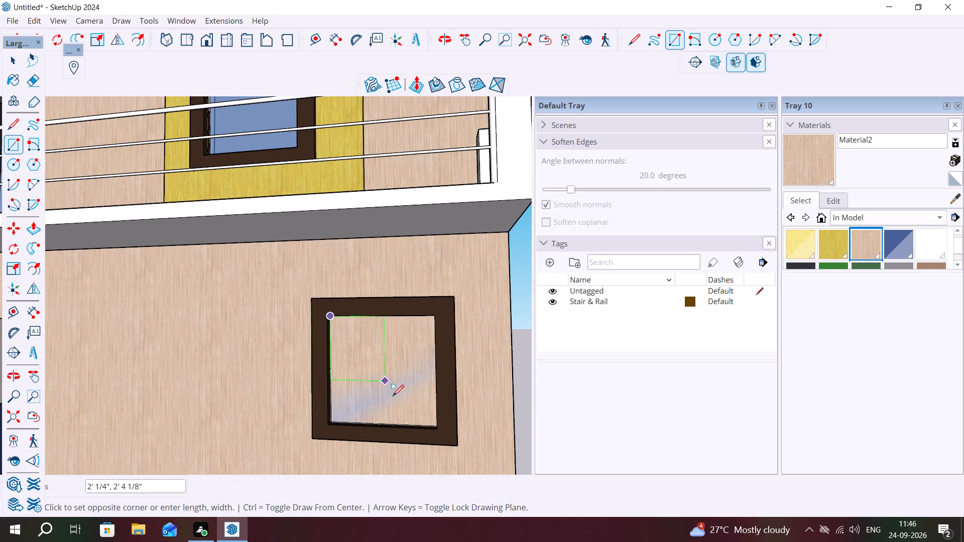
left_click(431, 425)
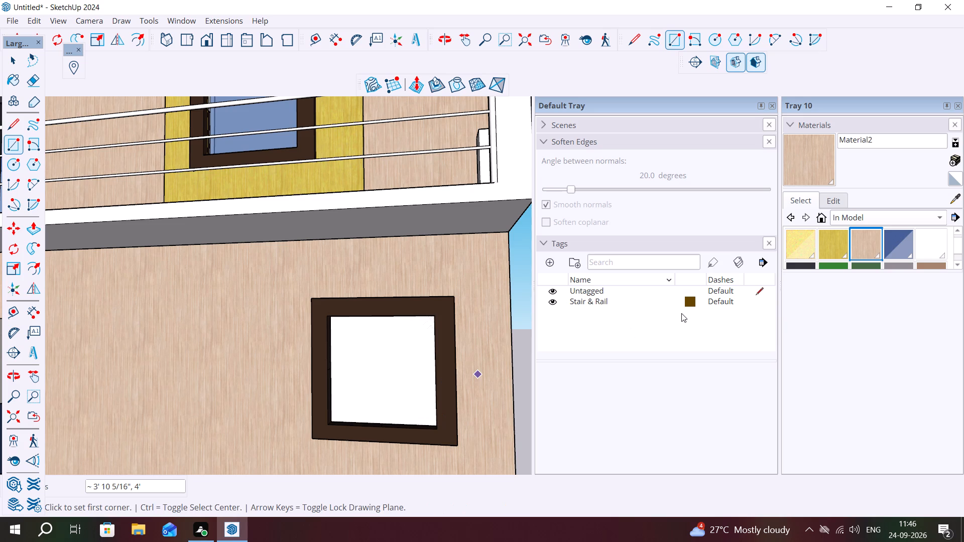
Paint the rectangle inside the ground-floor window frame with Translucent Glass Blue from the Glass and Mirrors collection.
left_click(861, 216)
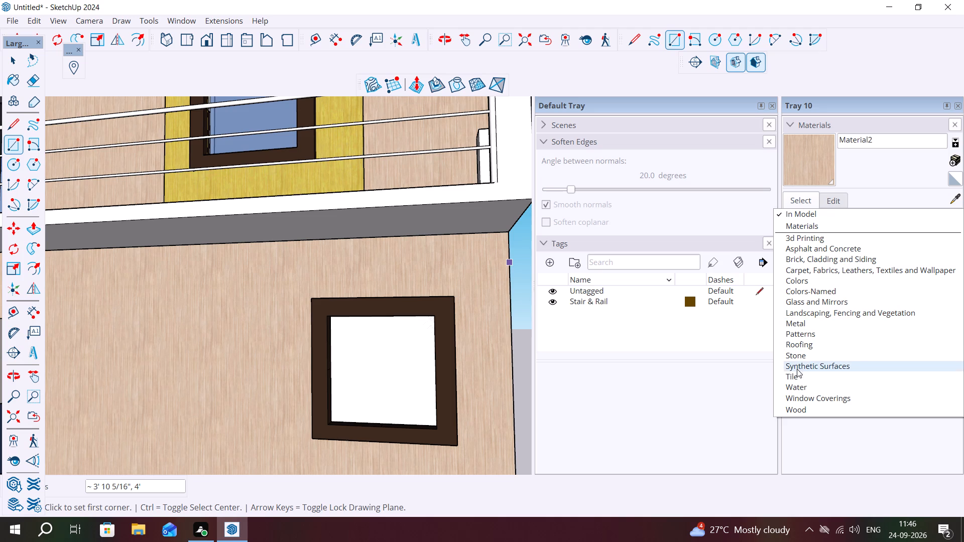
left_click(794, 305)
left_click(895, 239)
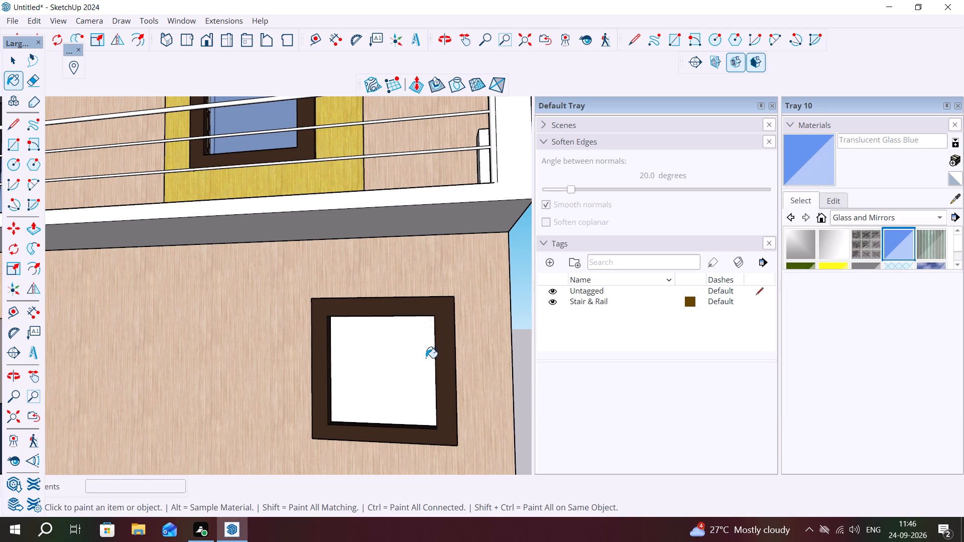
left_click(407, 366)
scroll(426, 368, "down", 7)
scroll(412, 381, "up", 7)
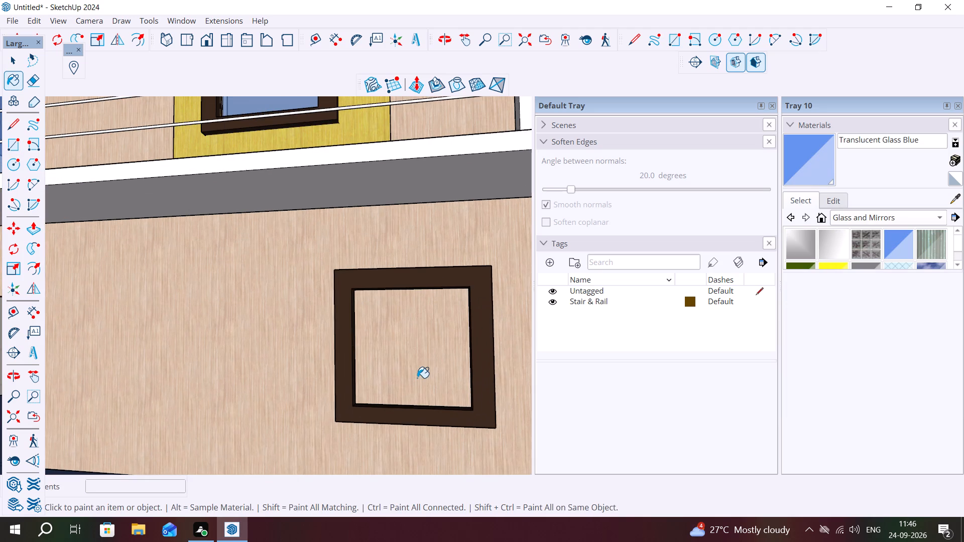
left_click(417, 376)
Select the pane inside the ground-floor window frame and reapply Translucent Glass Blue to it.
key("space")
left_click(409, 350)
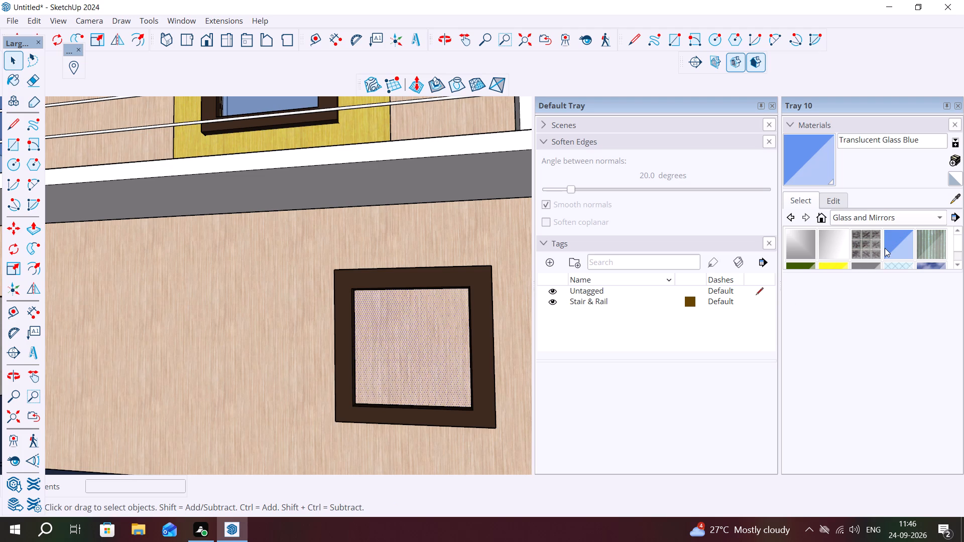
left_click(885, 248)
left_click(424, 344)
left_click(425, 355)
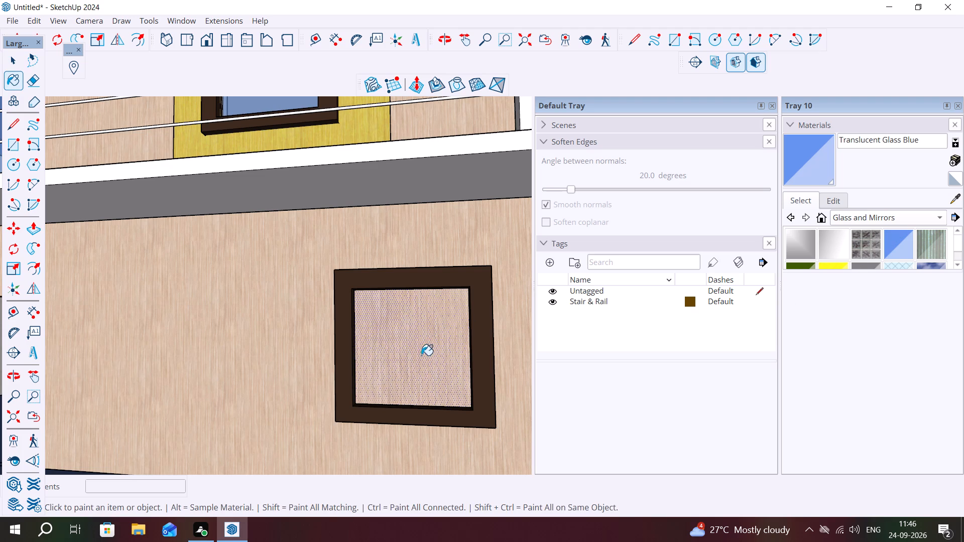
scroll(436, 375, "up", 2)
left_click(389, 347)
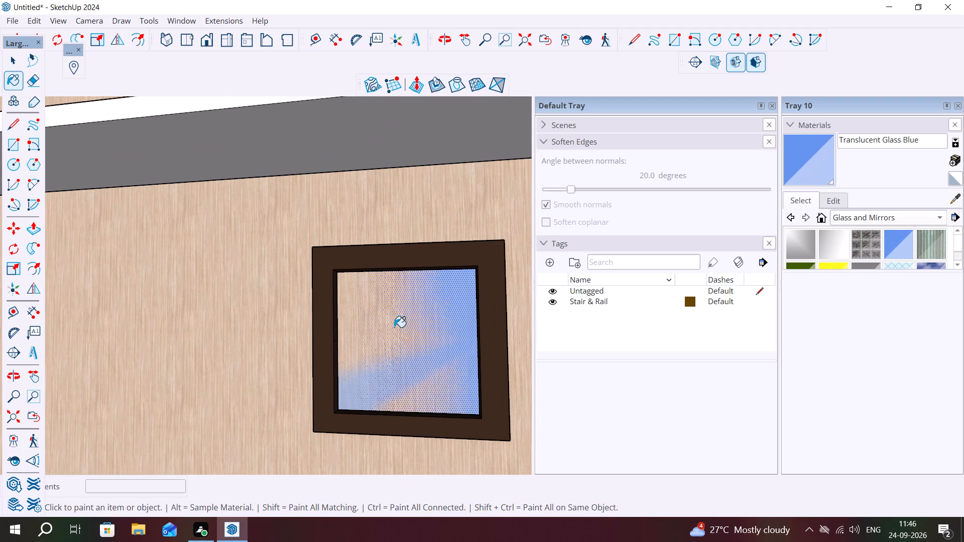
key("Escape")
scroll(440, 323, "down", 3)
key("Escape")
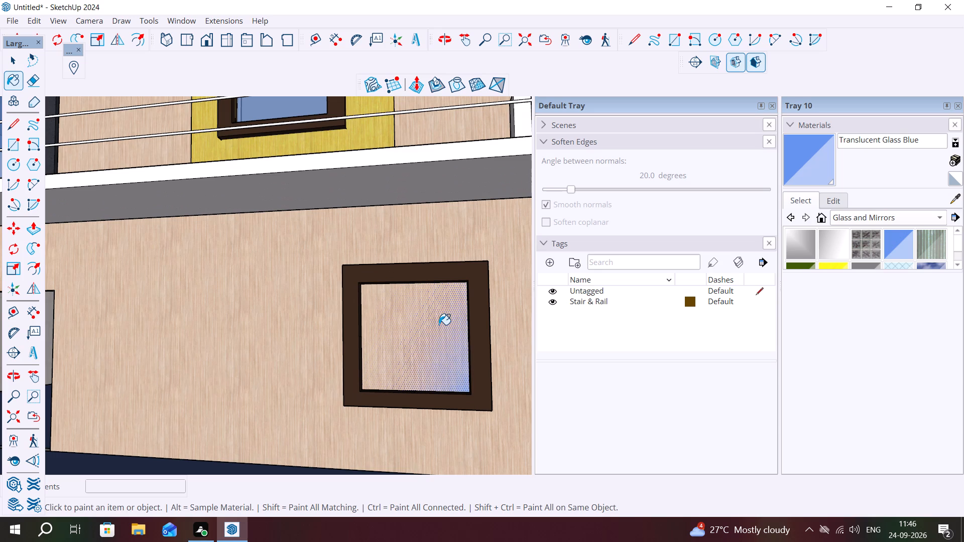
Cut the pane face from inside the ground-floor window frame.
key("space")
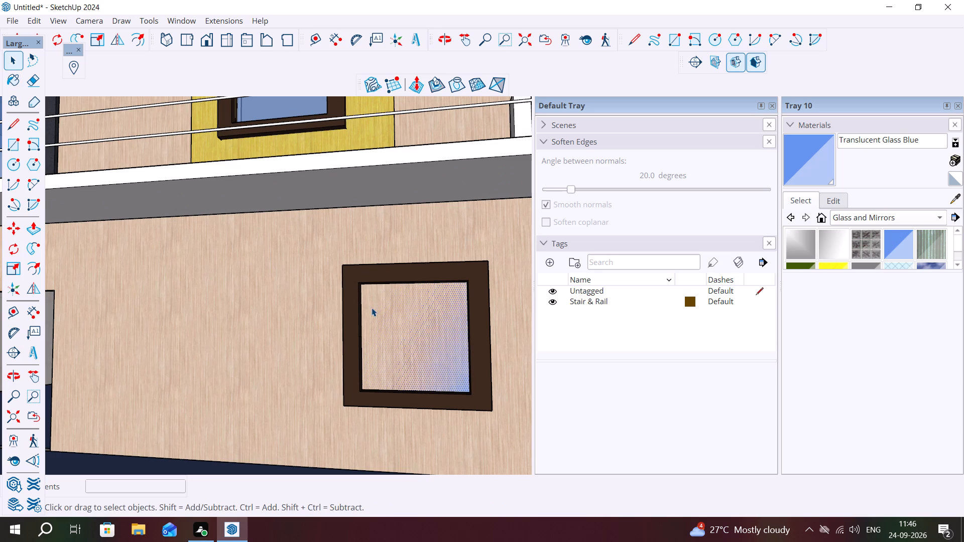
left_click(372, 308)
key("ctrl+x")
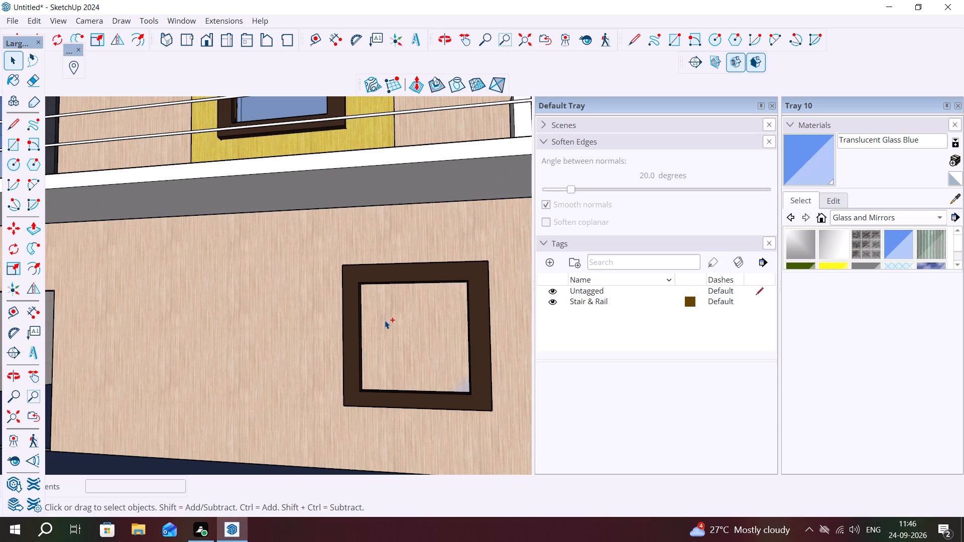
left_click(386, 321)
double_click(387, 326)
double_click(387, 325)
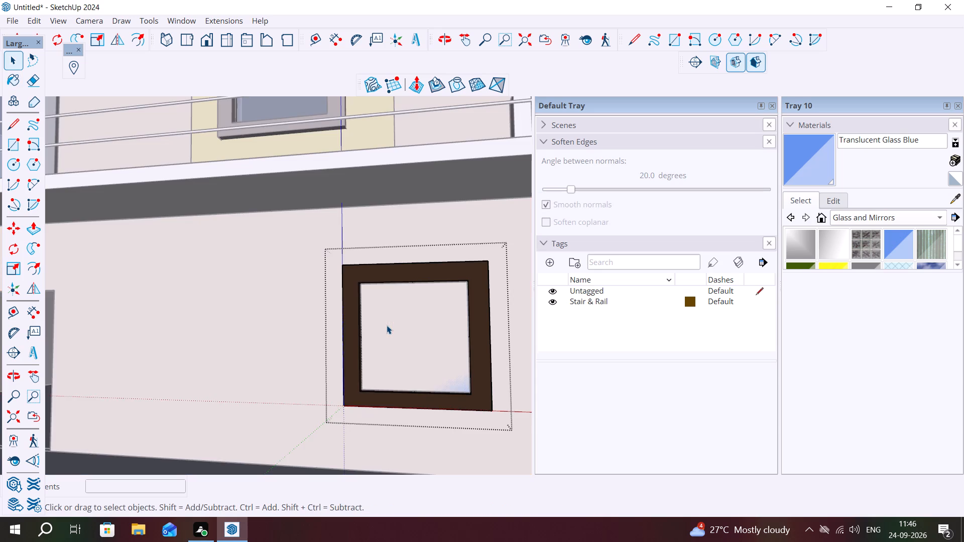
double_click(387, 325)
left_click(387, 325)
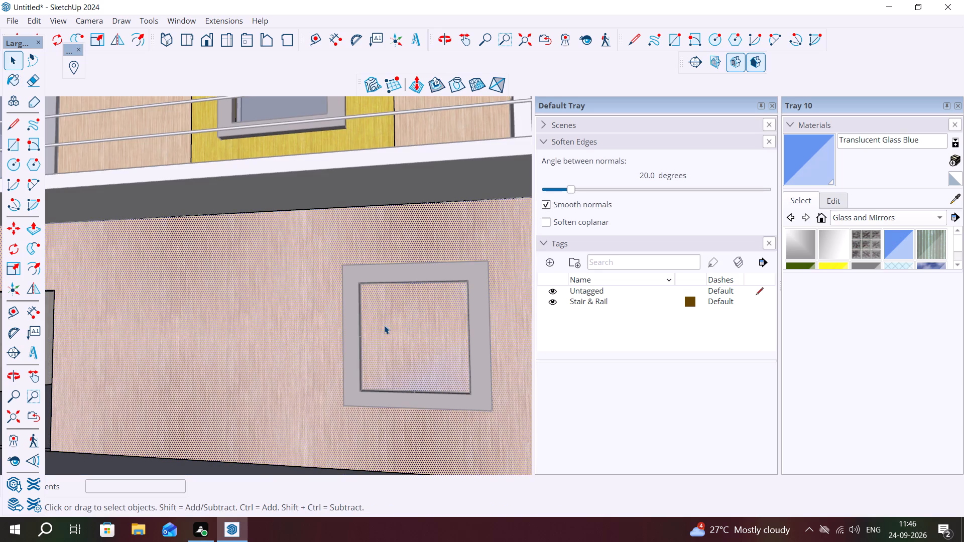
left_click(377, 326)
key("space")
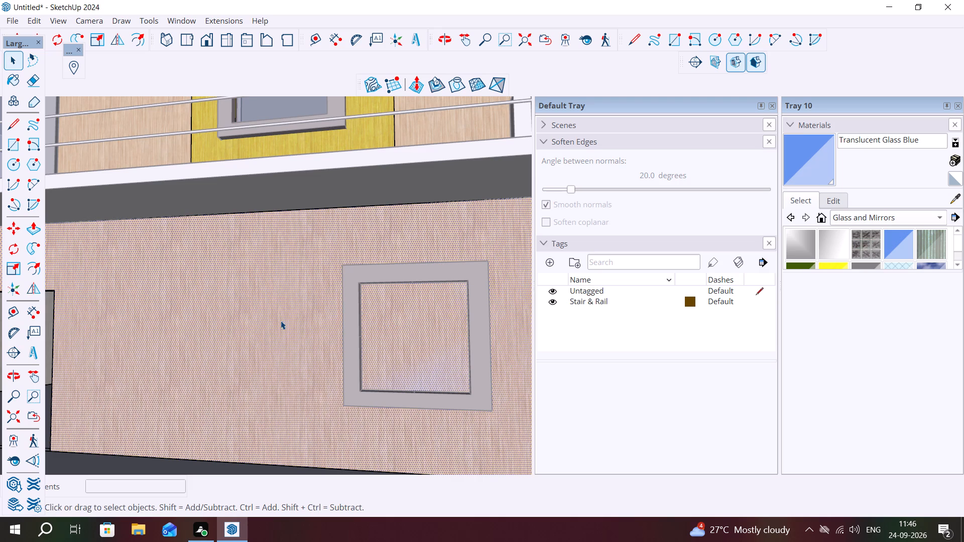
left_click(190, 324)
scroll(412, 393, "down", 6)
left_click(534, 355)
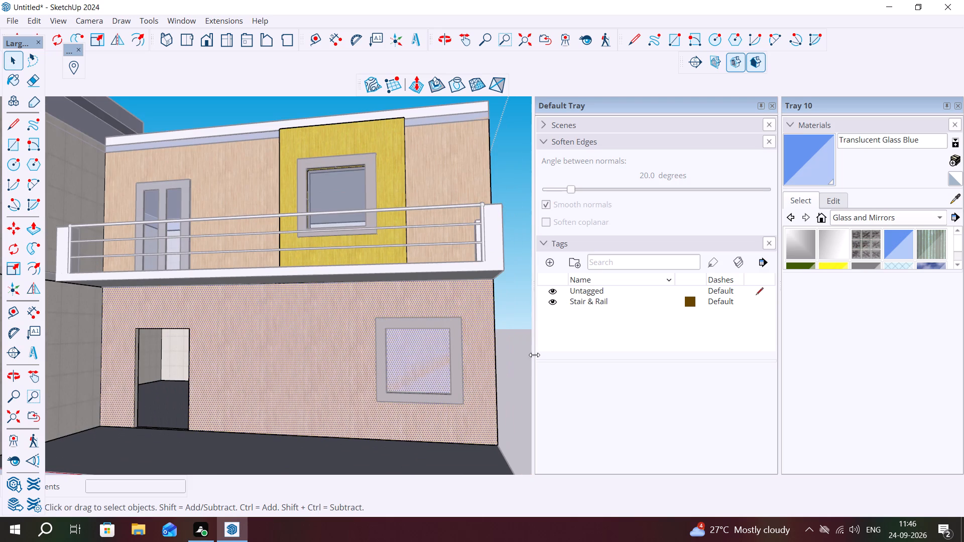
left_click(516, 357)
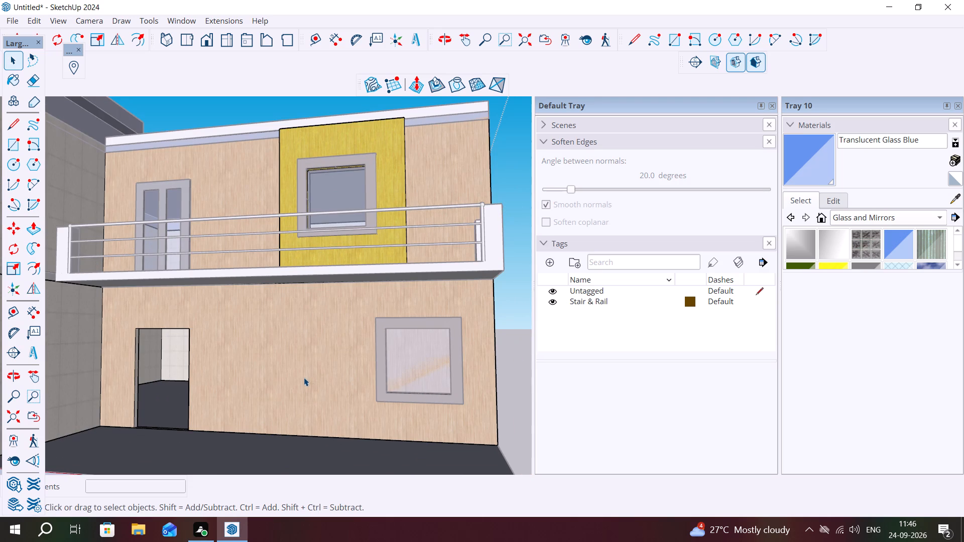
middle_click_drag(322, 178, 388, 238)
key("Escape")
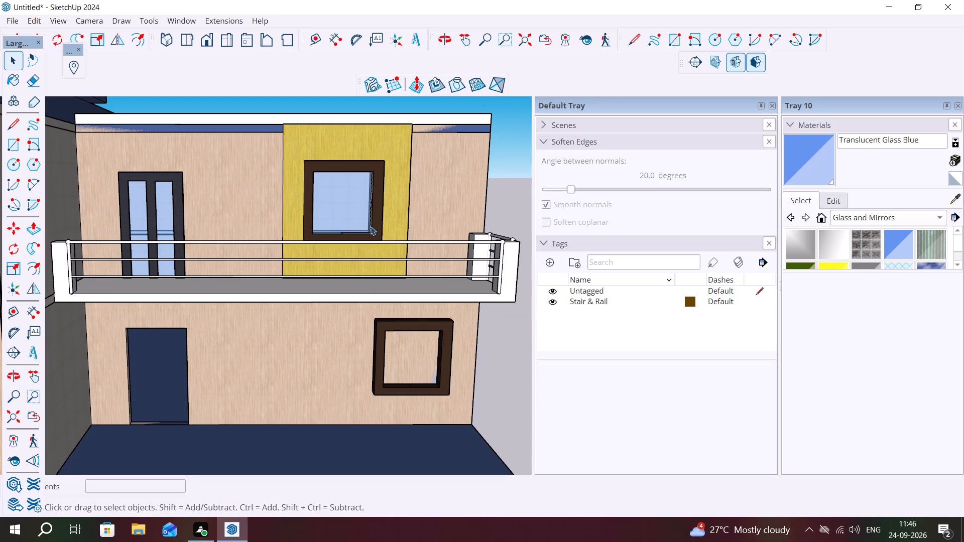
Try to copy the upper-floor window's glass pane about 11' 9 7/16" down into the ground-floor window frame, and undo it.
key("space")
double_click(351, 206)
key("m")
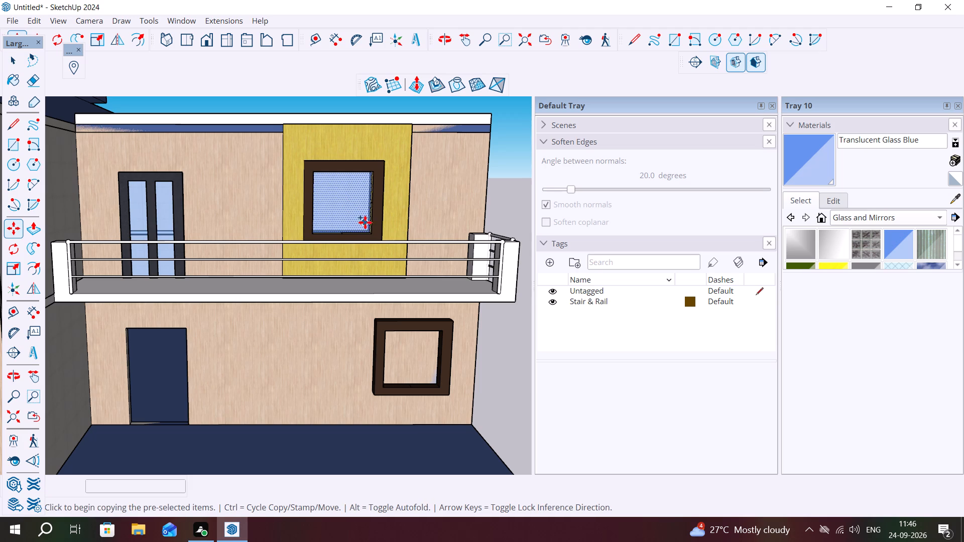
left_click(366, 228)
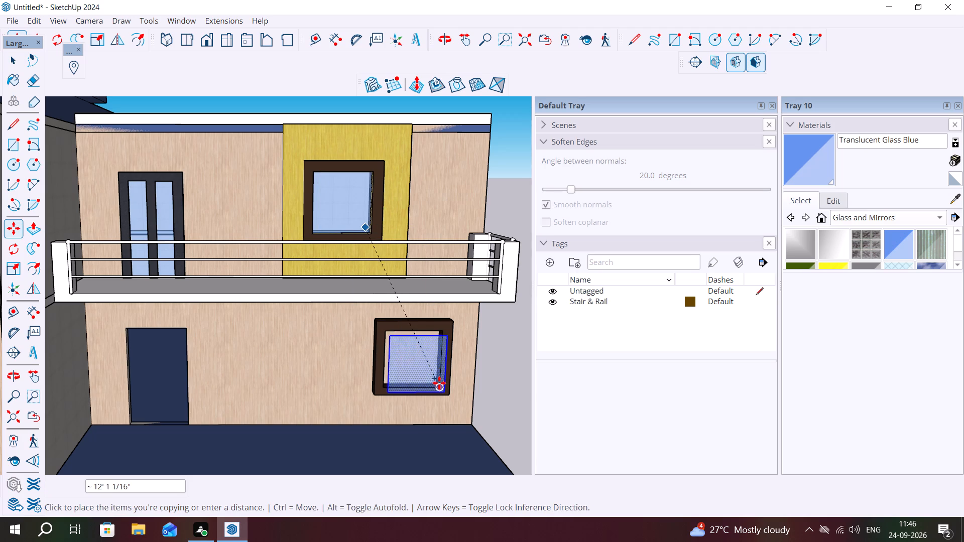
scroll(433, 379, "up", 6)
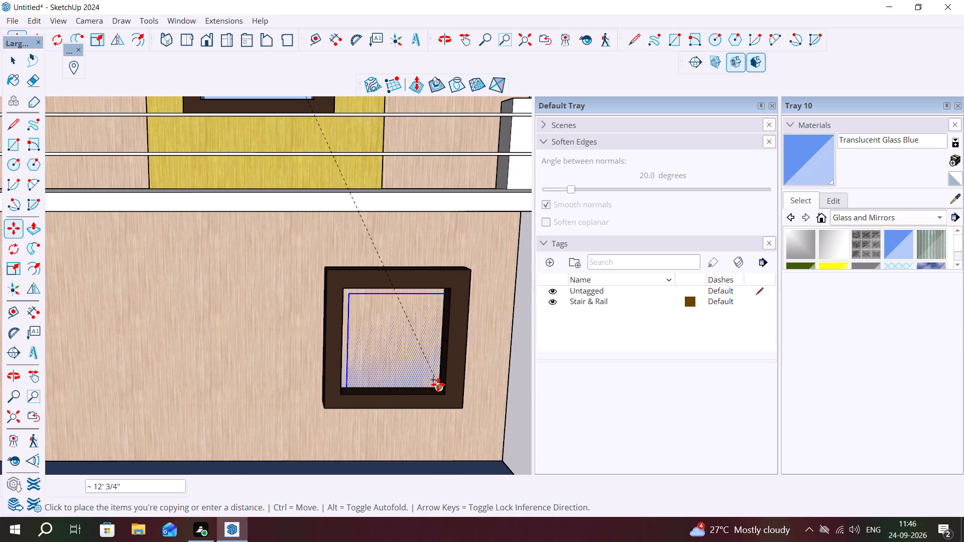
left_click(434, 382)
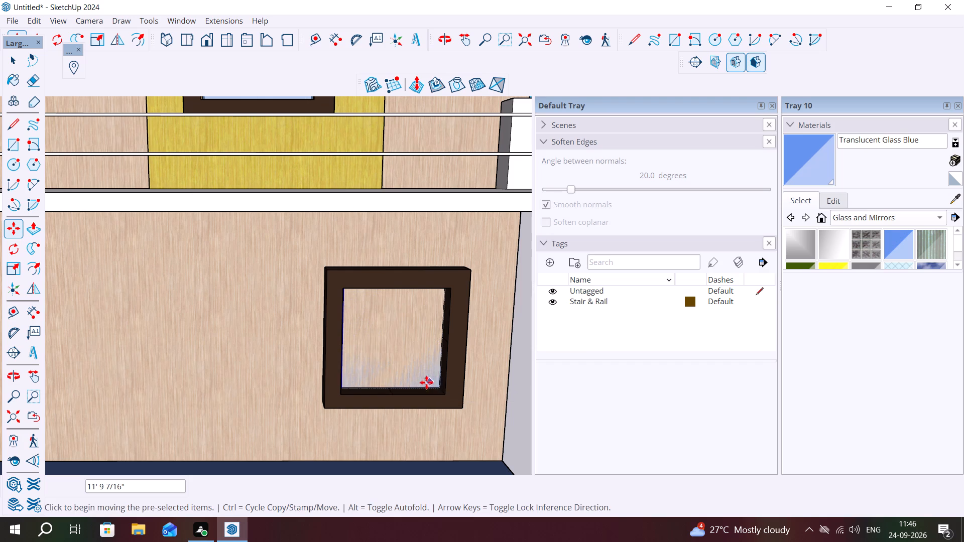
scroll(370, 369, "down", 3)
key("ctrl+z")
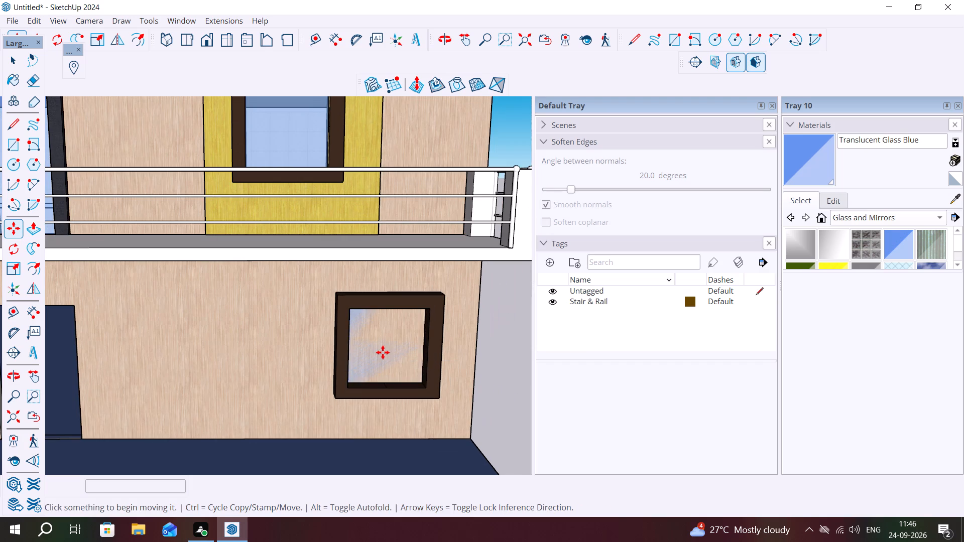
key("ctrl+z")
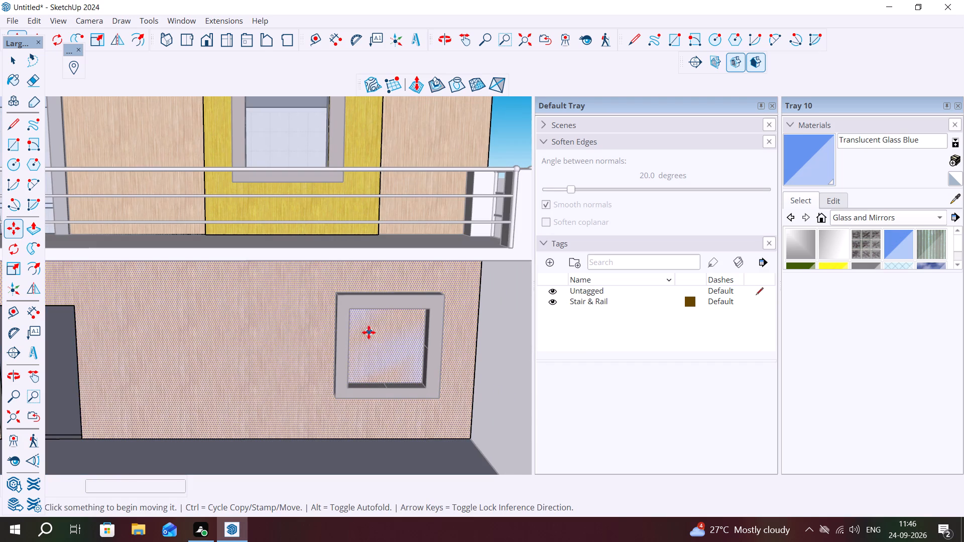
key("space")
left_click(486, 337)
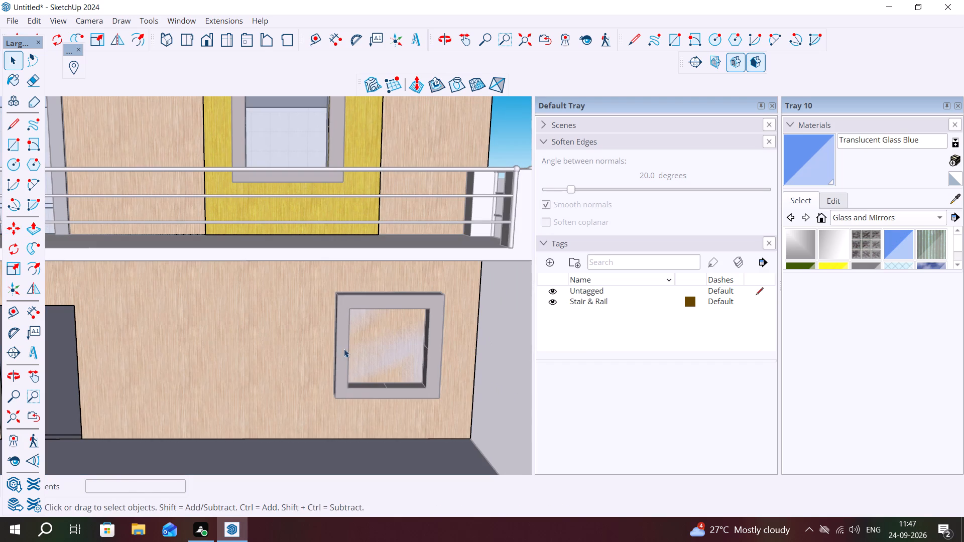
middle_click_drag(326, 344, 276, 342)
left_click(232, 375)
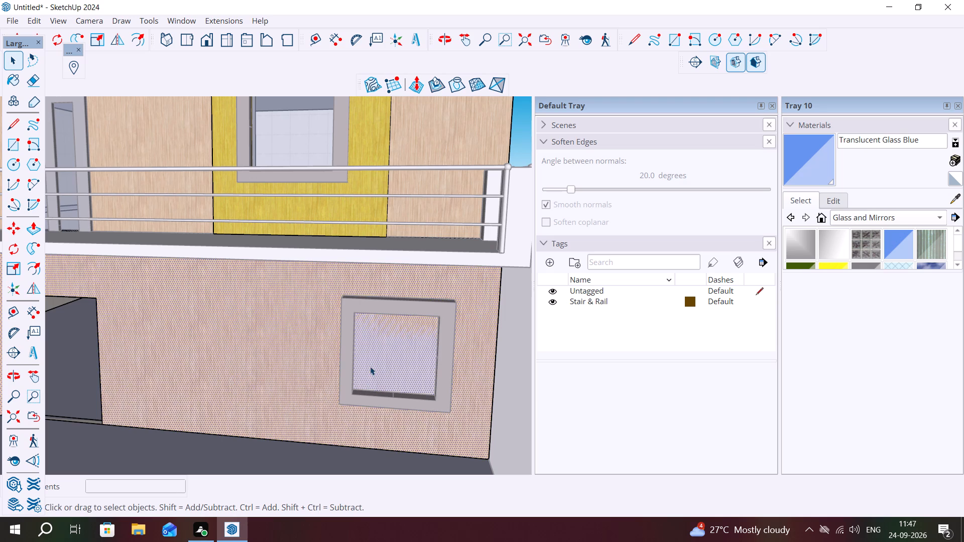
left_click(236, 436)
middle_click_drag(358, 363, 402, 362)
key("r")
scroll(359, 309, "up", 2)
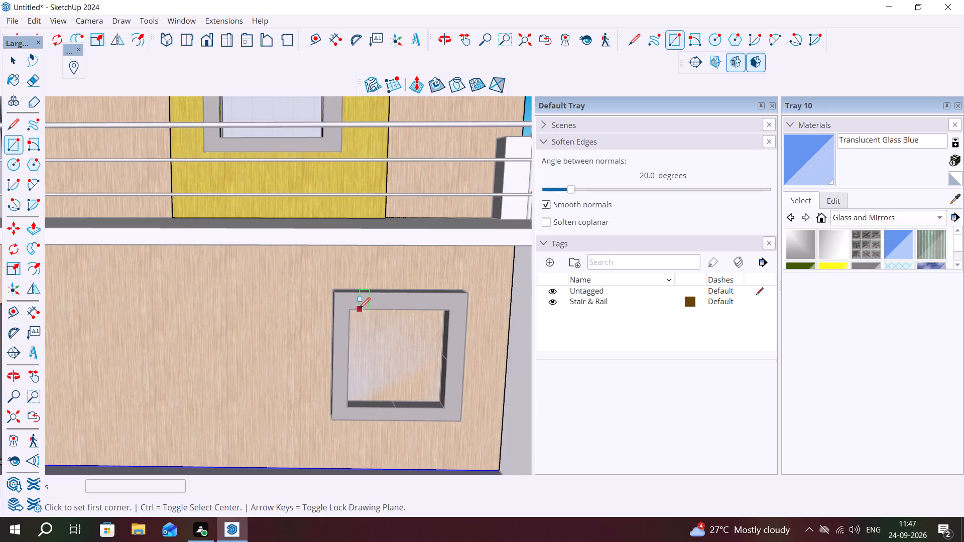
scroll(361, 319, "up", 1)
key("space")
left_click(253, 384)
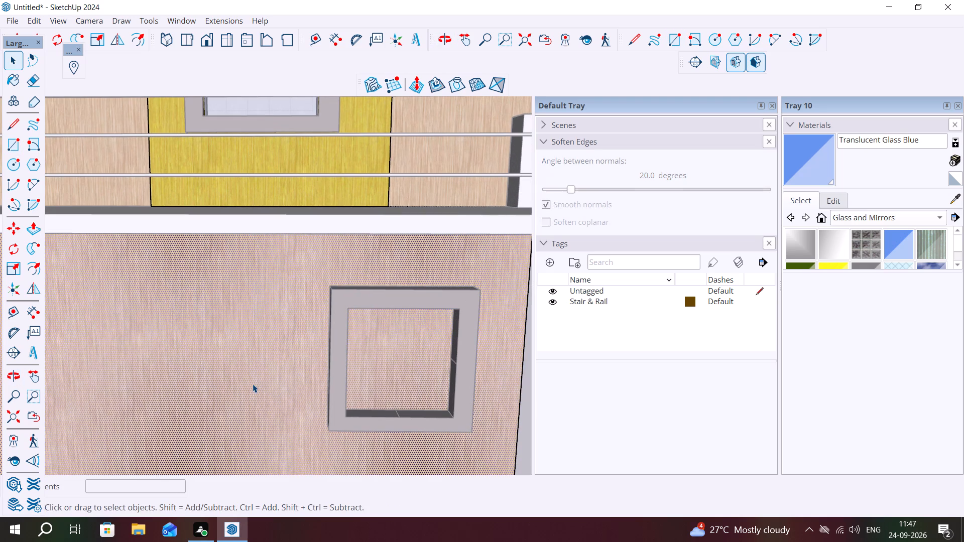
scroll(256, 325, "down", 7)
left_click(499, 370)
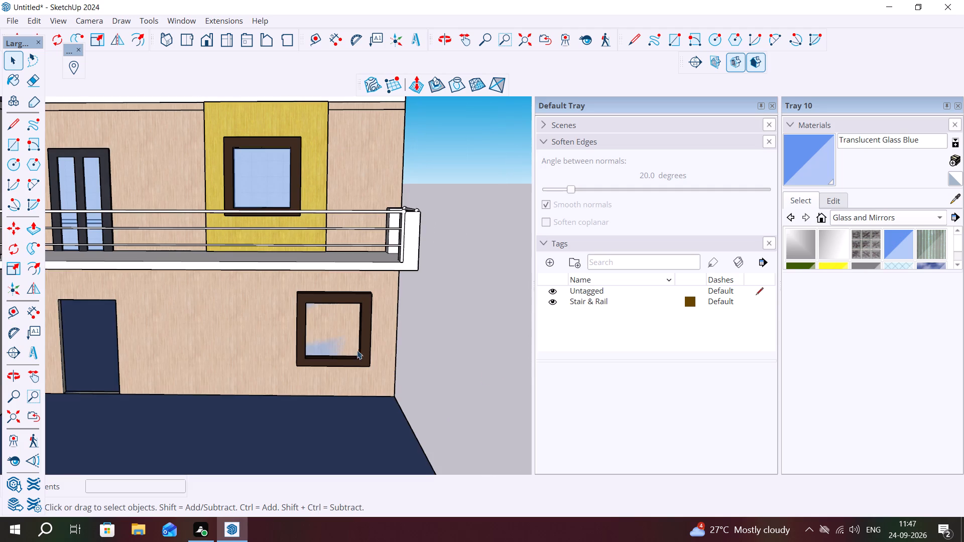
Draw a rectangle corner to corner across the inner opening of the ground-floor window frame.
scroll(298, 334, "up", 3)
middle_click_drag(339, 338, 292, 337)
scroll(315, 327, "up", 6)
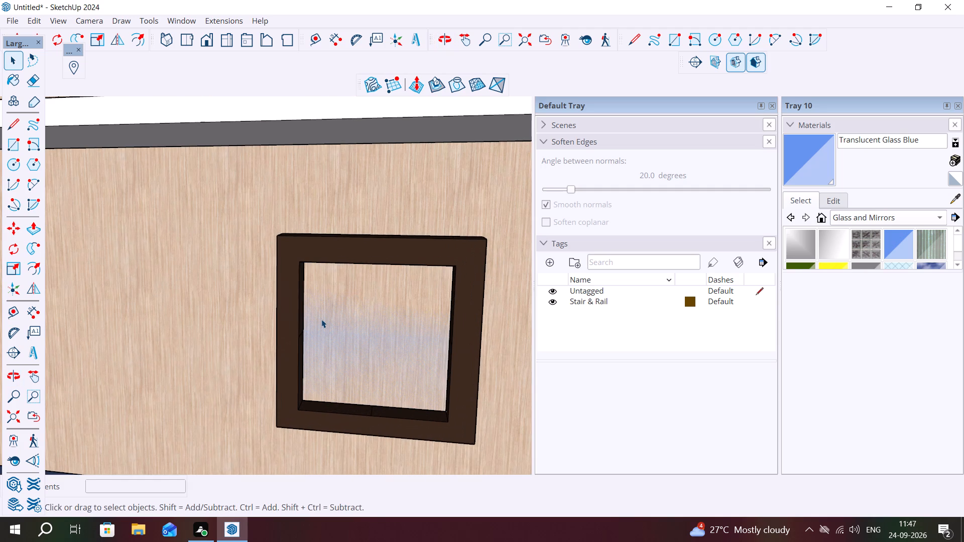
key("r")
scroll(313, 298, "up", 3)
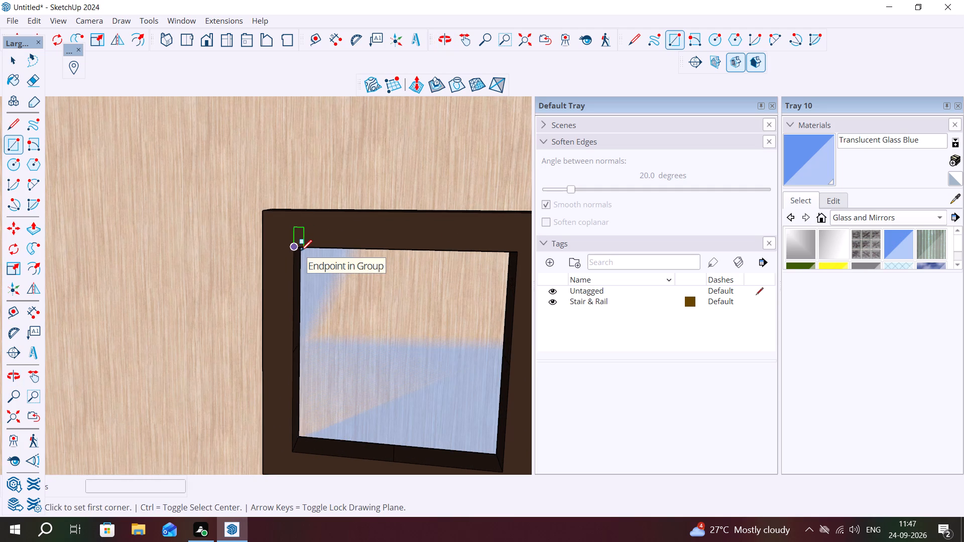
scroll(302, 252, "up", 2)
middle_click_drag(303, 253, 309, 203)
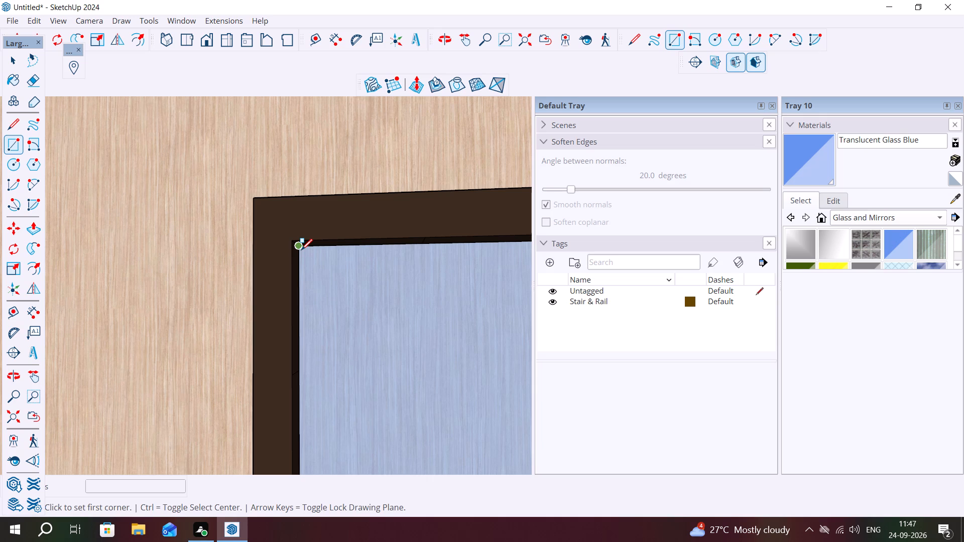
left_click(301, 250)
scroll(311, 296, "down", 8)
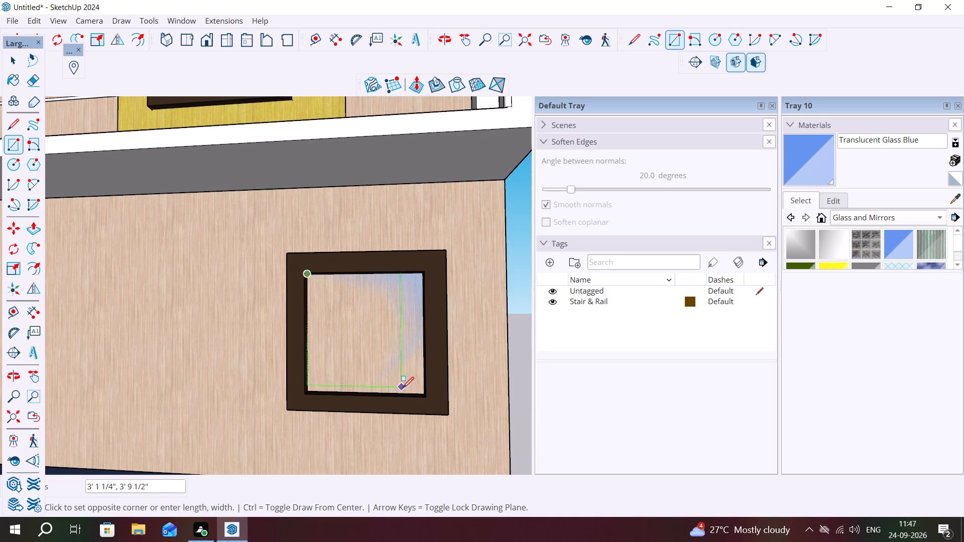
left_click(423, 393)
Copy the upper-floor window's glass pane about 12' 3 1/8" down into the ground-floor window frame.
scroll(374, 325, "down", 8)
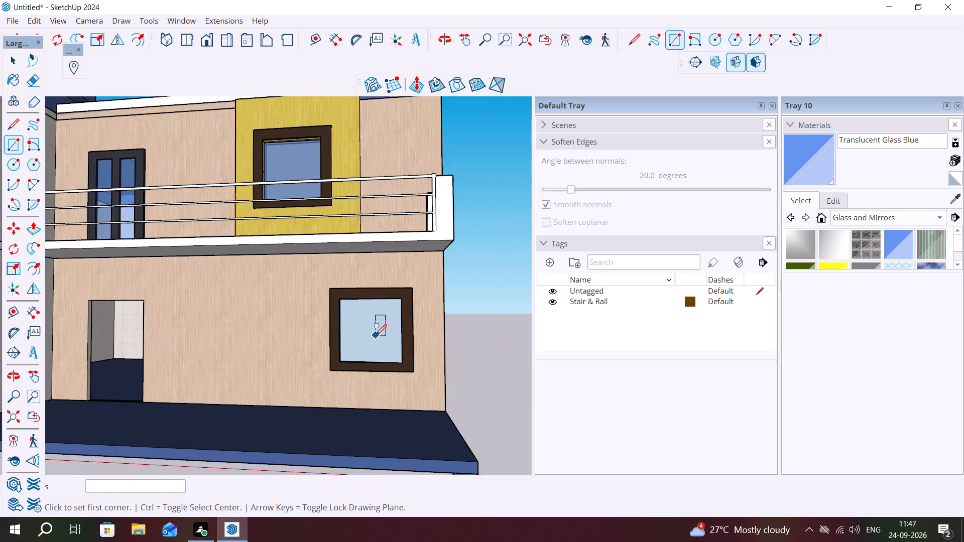
scroll(376, 335, "down", 3)
key("space")
left_click(314, 219)
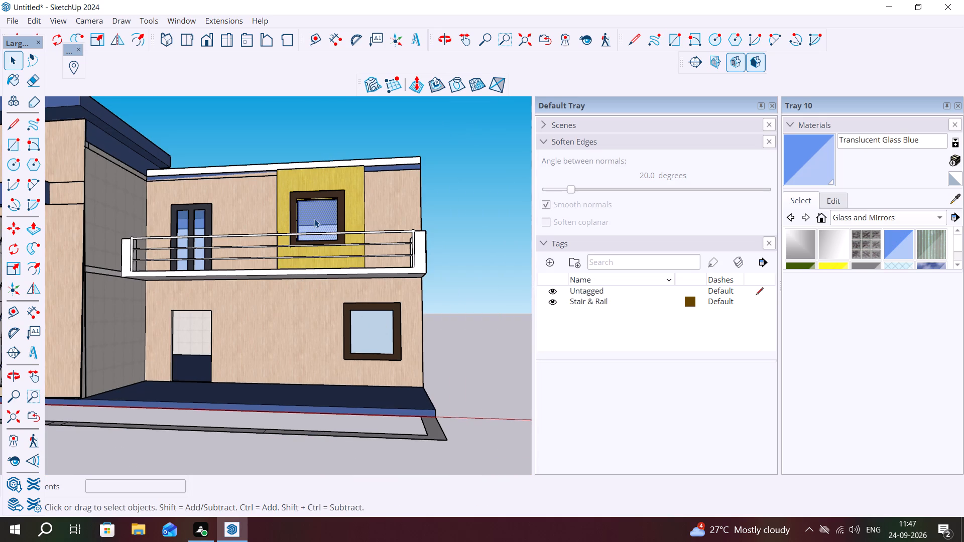
key("m")
left_click(334, 237)
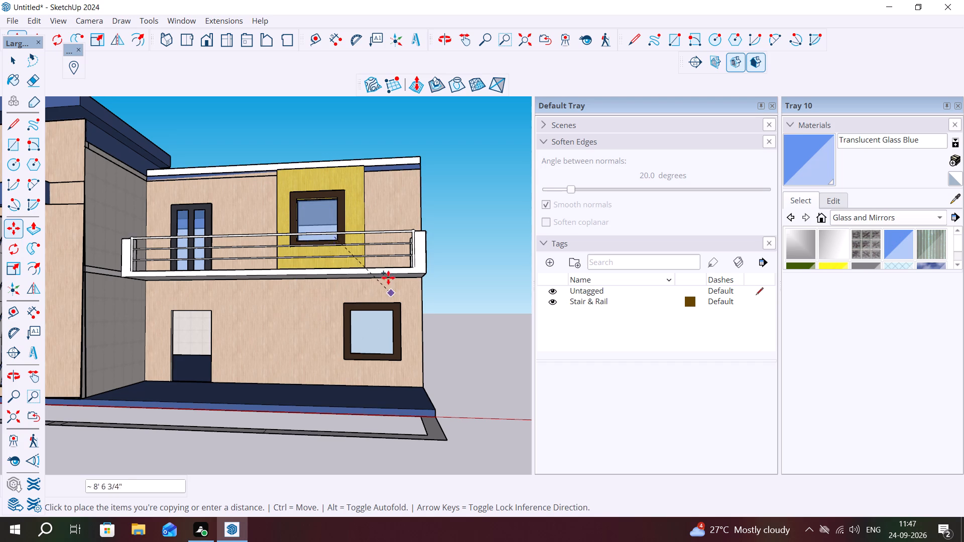
scroll(378, 340, "up", 2)
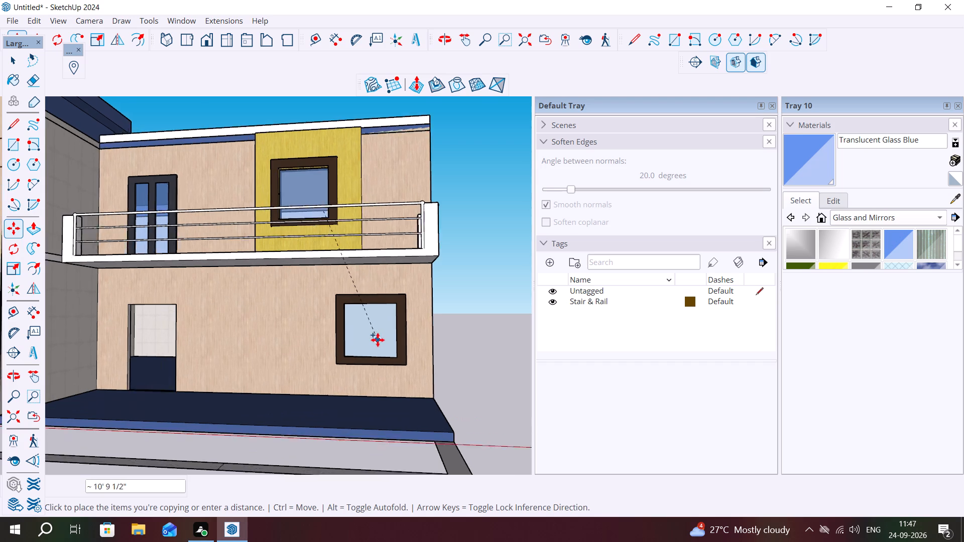
scroll(378, 340, "up", 1)
left_click(396, 357)
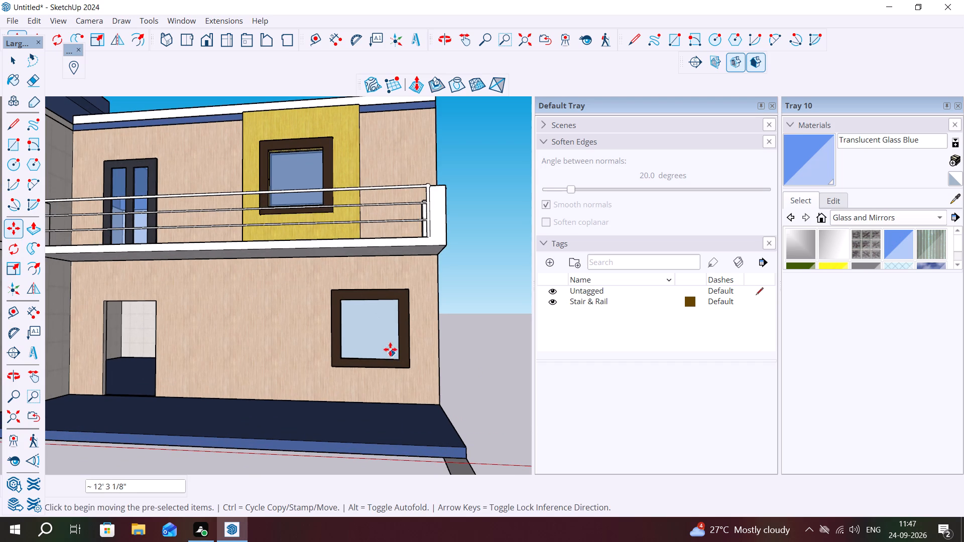
key("space")
Examine the front facade and the ground-floor door opening from several angles.
scroll(367, 319, "down", 7)
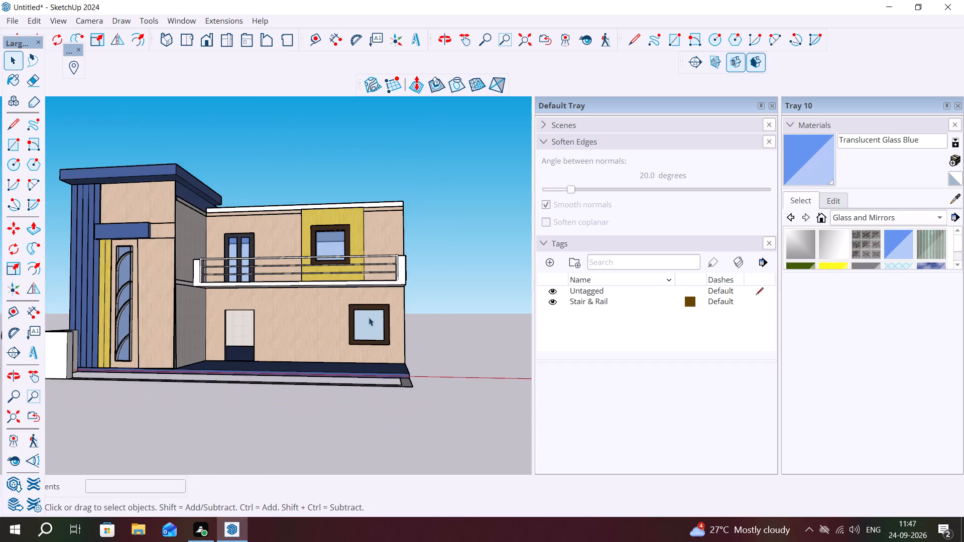
middle_click_drag(369, 317, 445, 344)
middle_click_drag(203, 334, 113, 349)
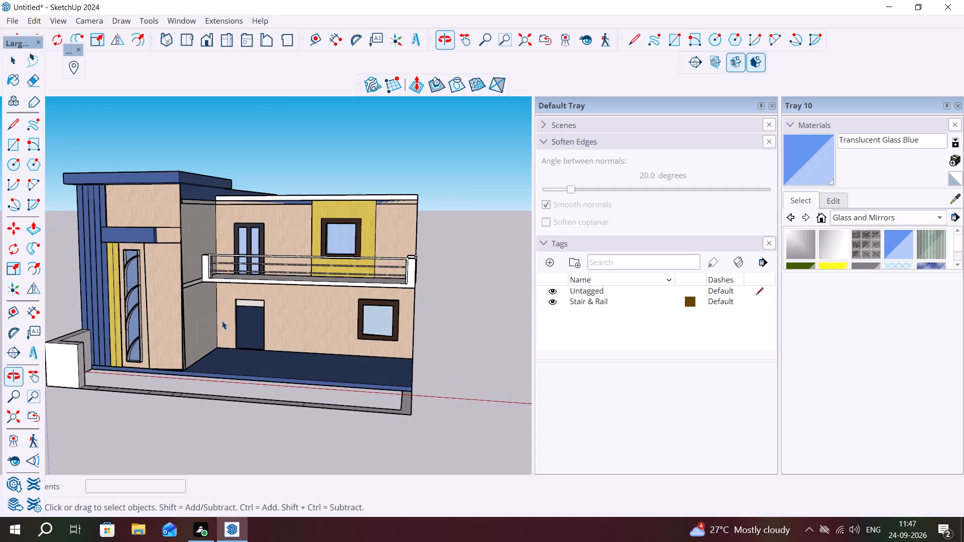
scroll(235, 316, "up", 10)
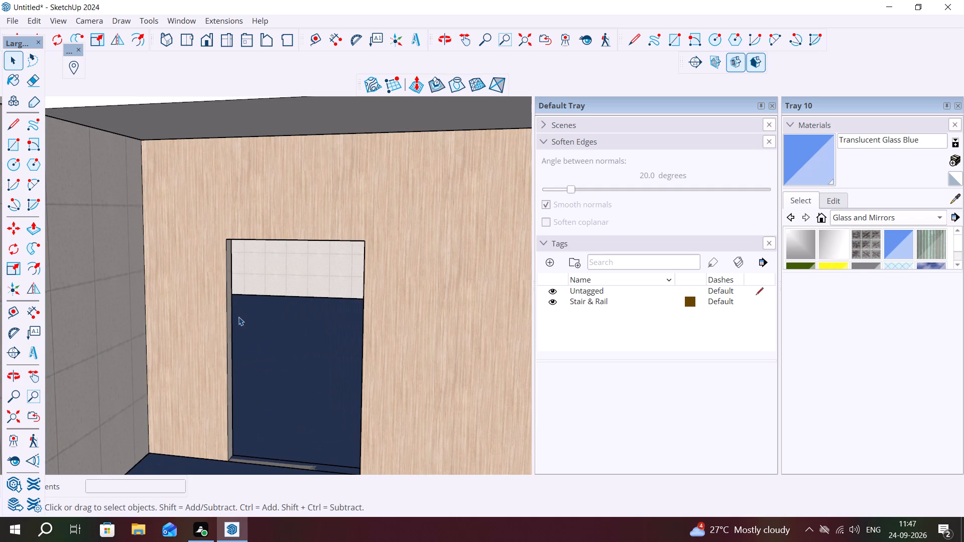
middle_click_drag(236, 317, 206, 319)
scroll(220, 316, "down", 4)
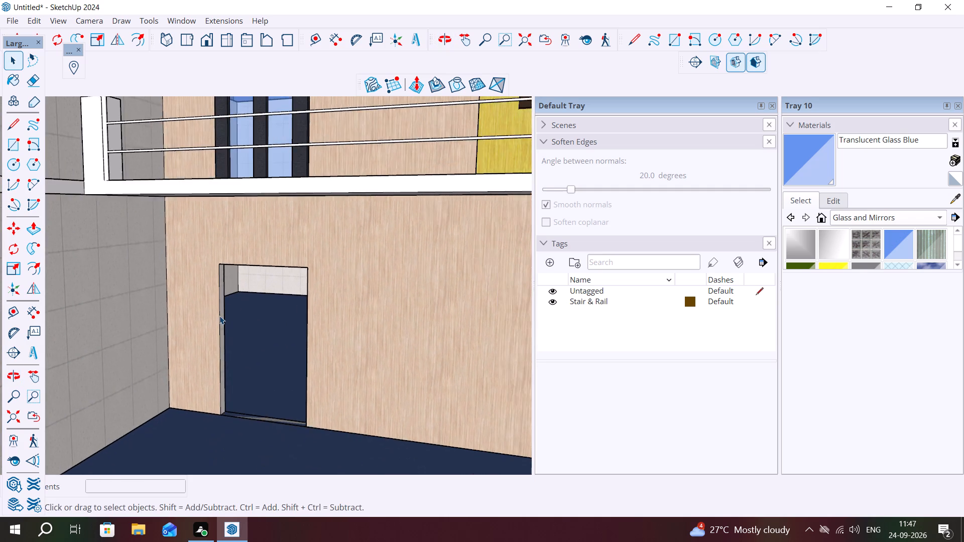
scroll(219, 316, "down", 8)
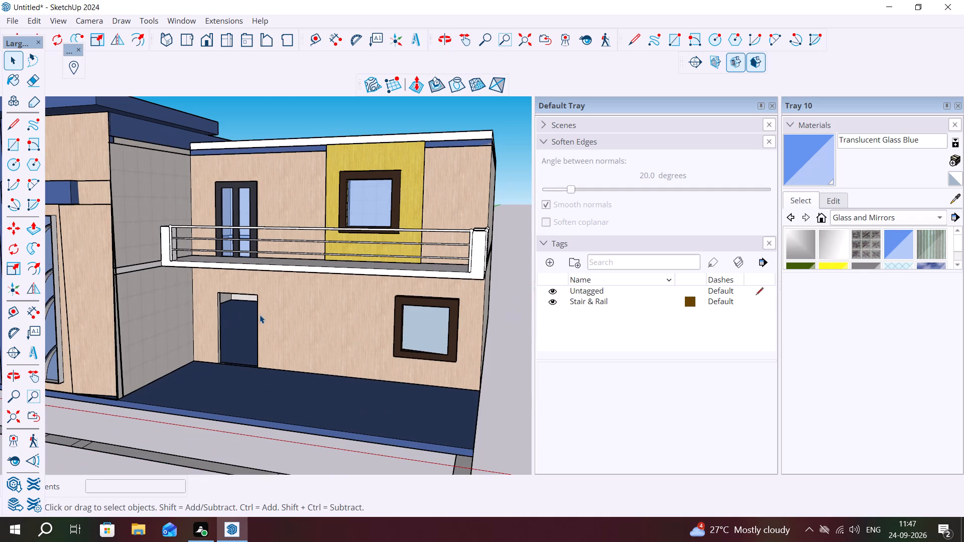
Draw a rectangle about 8' 6 5/16" by 8' 2" on the ground-floor wall between the door opening and the window.
middle_click_drag(260, 315, 300, 313)
key("r")
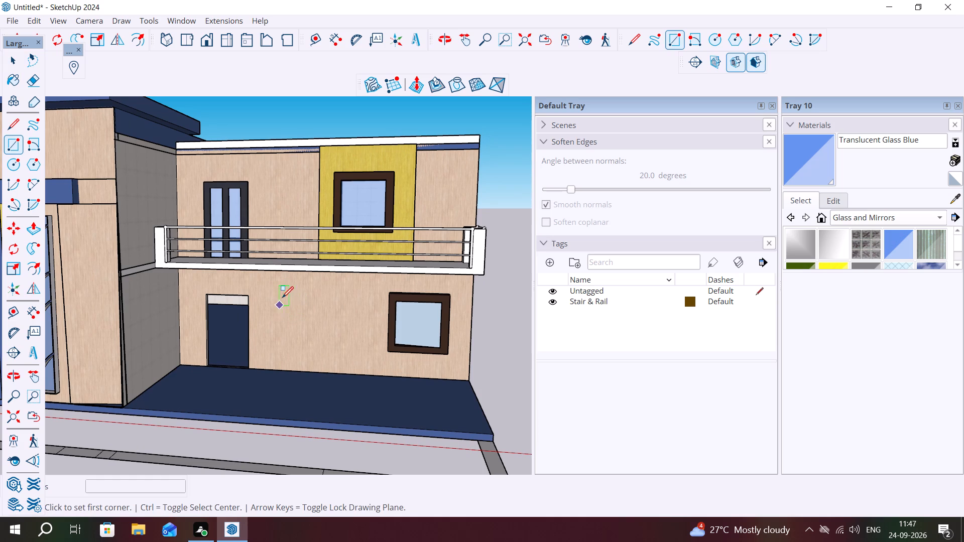
left_click(362, 287)
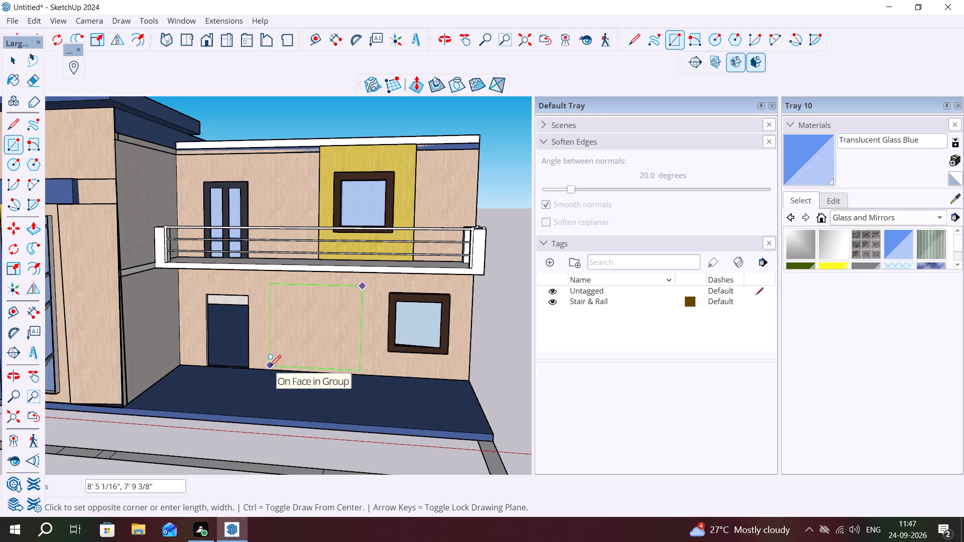
left_click(269, 369)
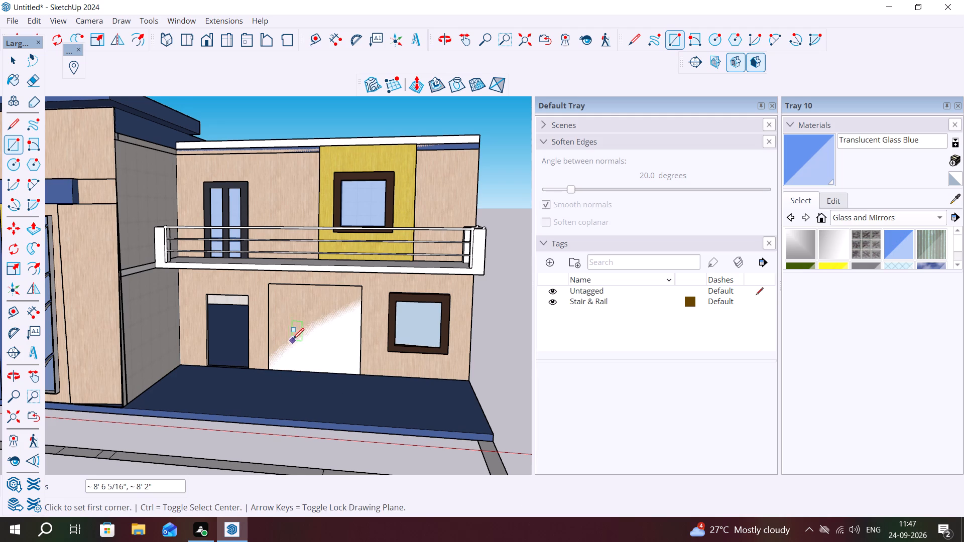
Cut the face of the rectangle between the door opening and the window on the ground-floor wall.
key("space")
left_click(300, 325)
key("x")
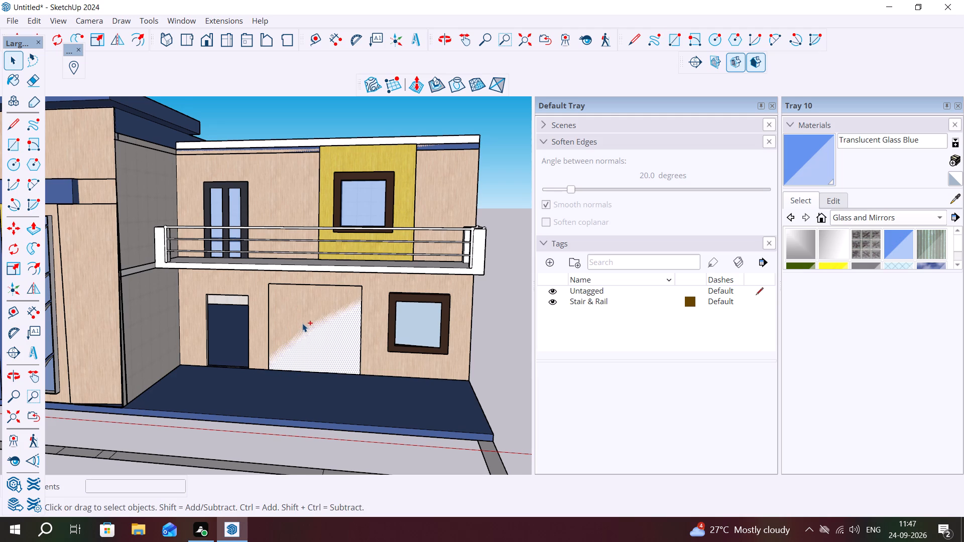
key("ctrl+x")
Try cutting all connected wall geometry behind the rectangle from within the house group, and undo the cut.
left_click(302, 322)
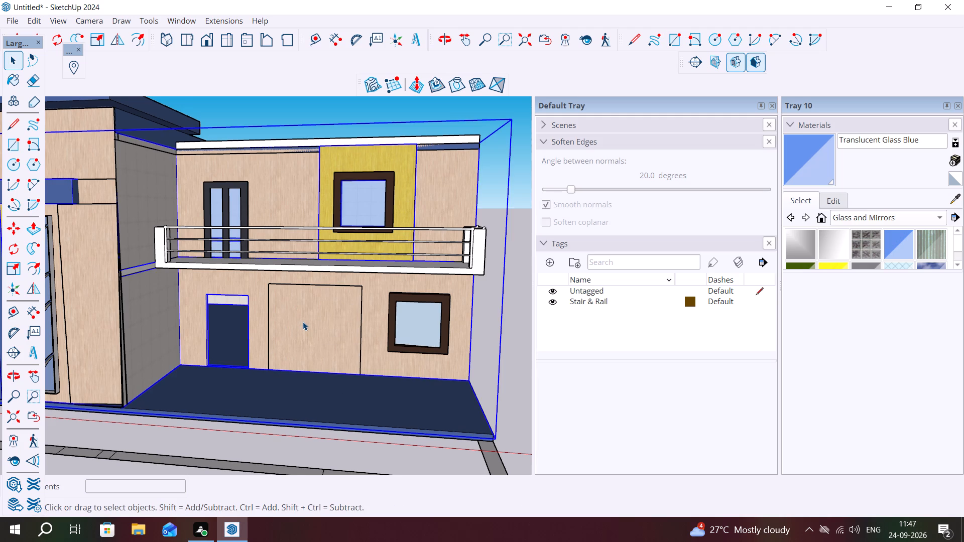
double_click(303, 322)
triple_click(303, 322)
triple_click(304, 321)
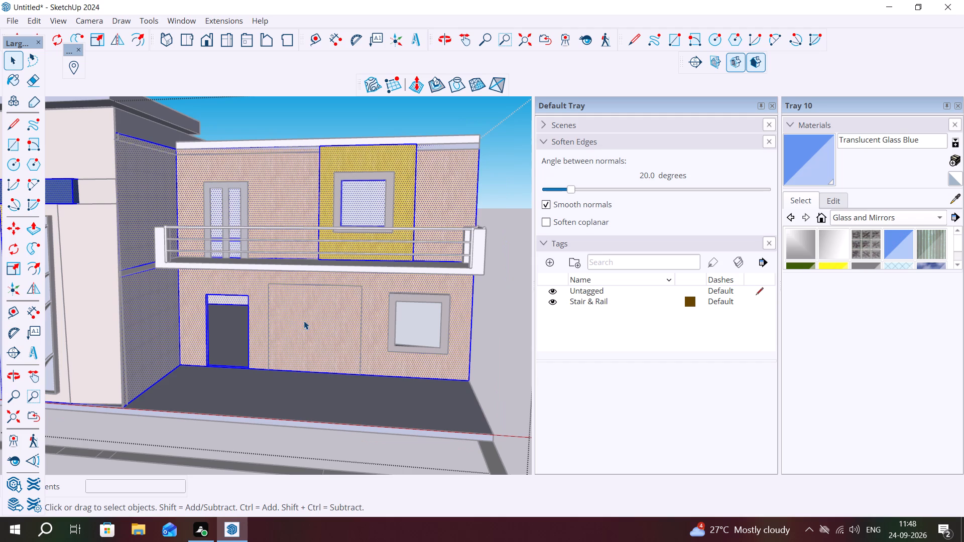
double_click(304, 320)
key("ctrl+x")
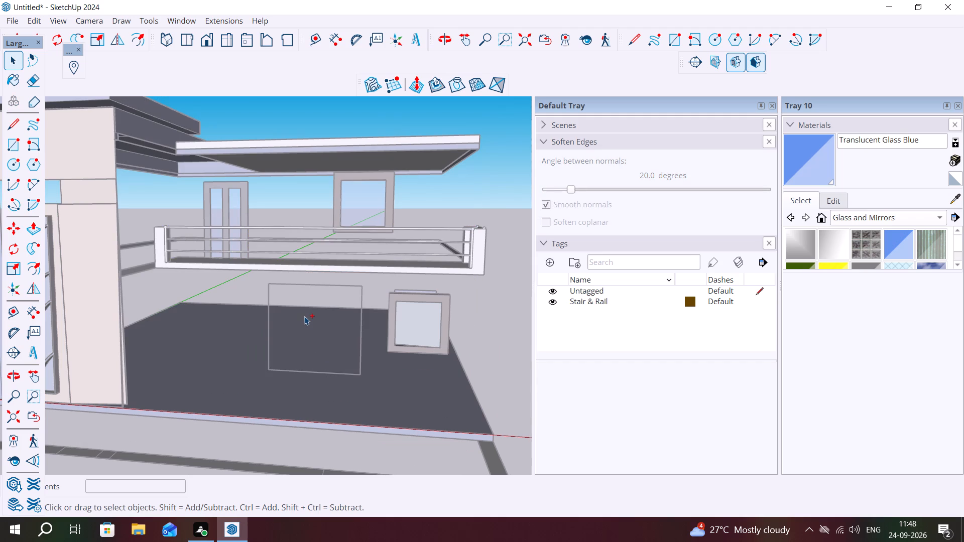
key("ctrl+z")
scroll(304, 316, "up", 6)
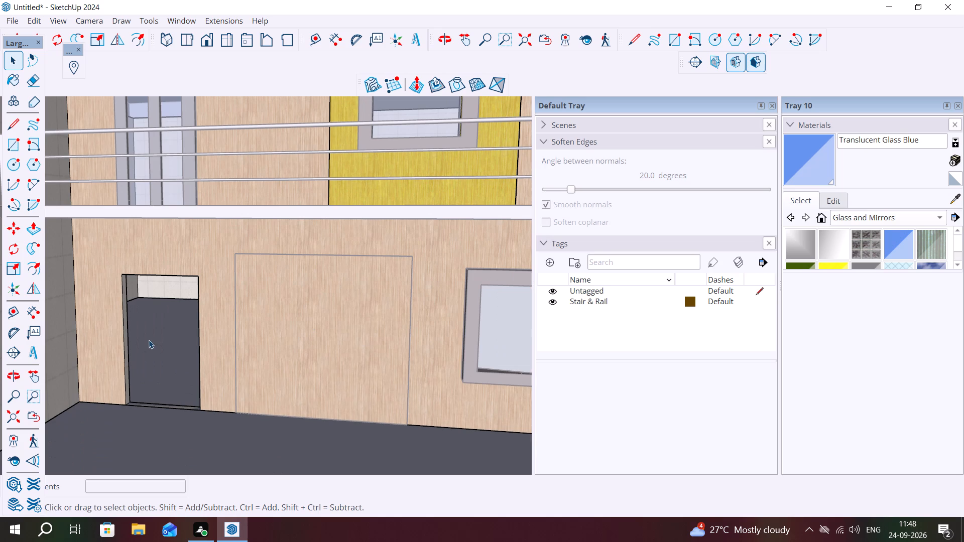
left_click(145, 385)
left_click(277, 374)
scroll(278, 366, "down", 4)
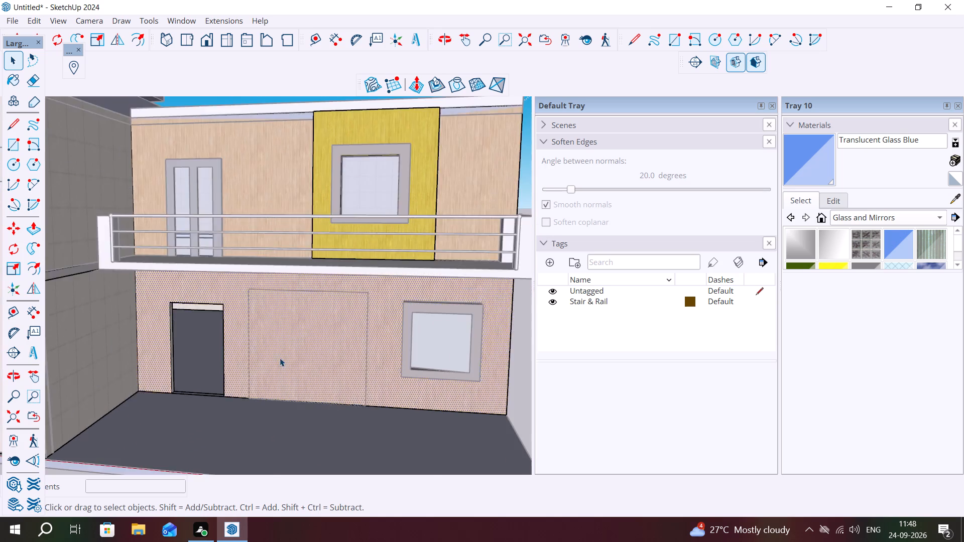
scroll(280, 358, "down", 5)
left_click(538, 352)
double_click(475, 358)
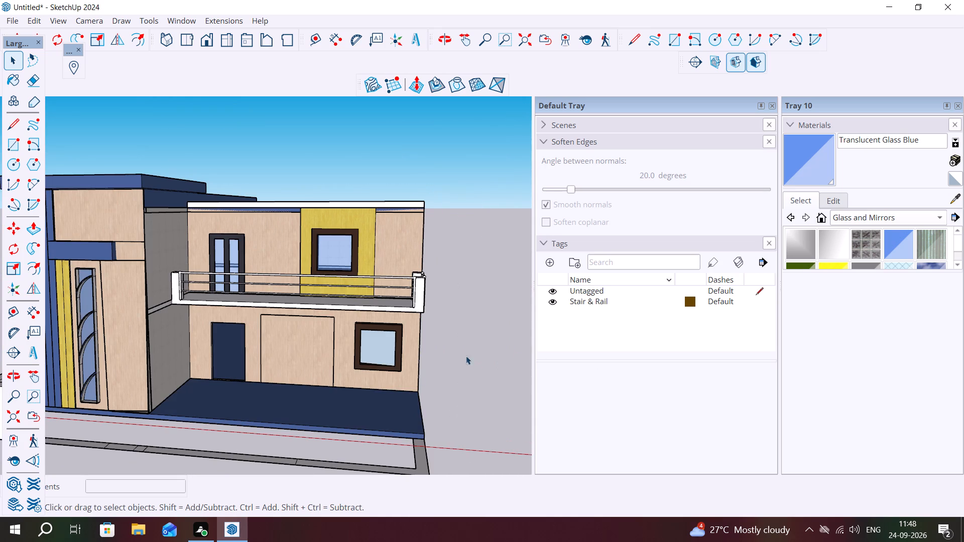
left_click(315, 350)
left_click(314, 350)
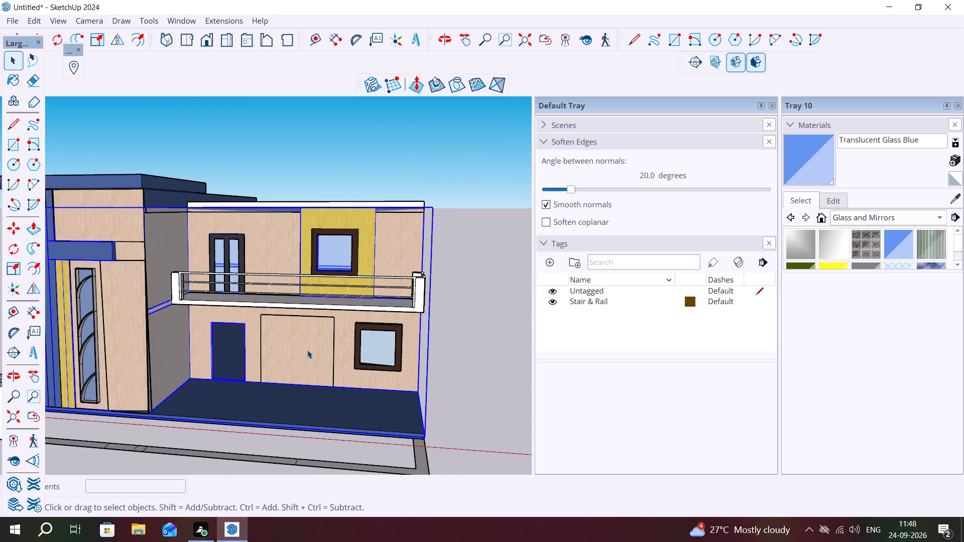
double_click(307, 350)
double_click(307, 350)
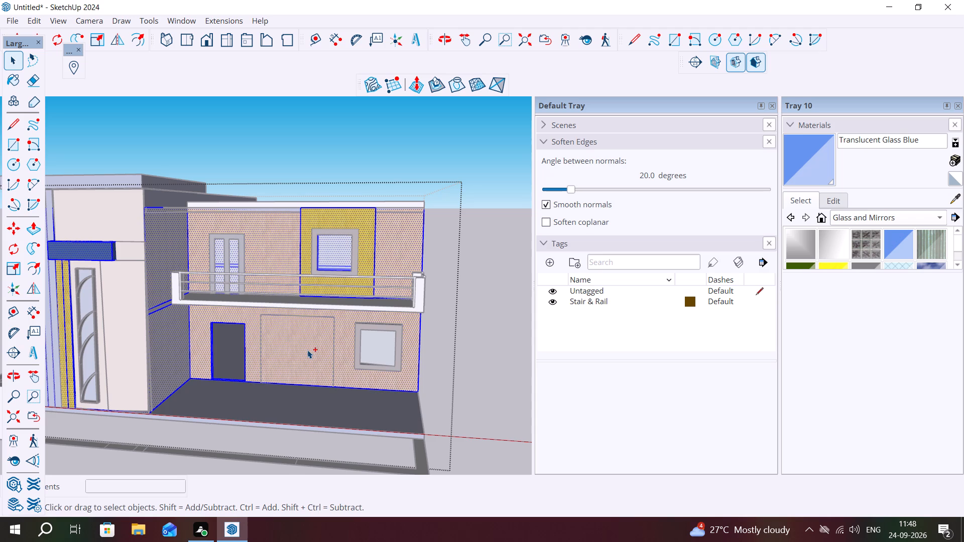
Undo the rectangle on the ground-floor wall and the glass pane copied into the relocated window frame.
key("ctrl+z")
key("ctrl+z")
key("ctrl+z")
key("ctrl+z")
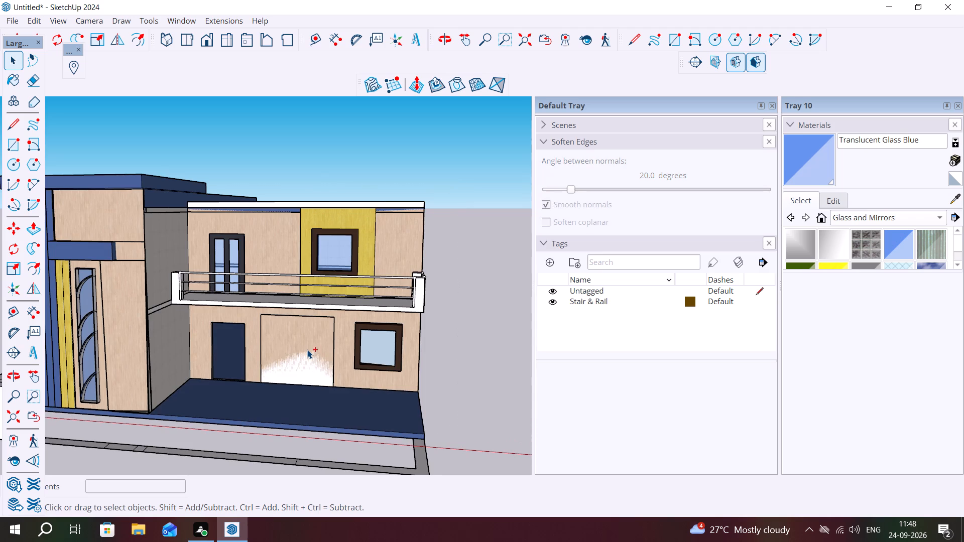
key("ctrl+z")
key("ctrl+z")
key("ctrl+z")
key("ctrl+z")
key("ctrl+z")
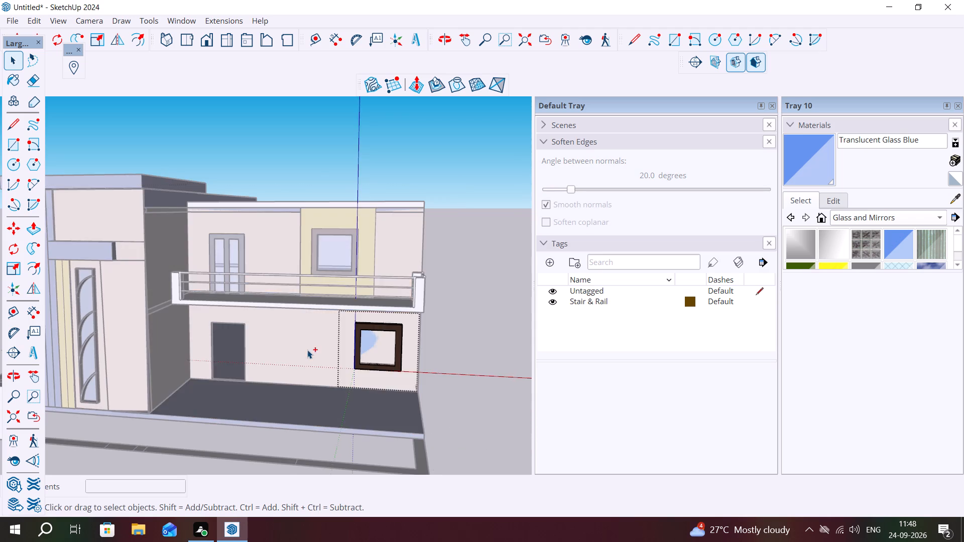
key("ctrl+z")
key("ctrl+z")
key("ctrl+z")
key("ctrl+z")
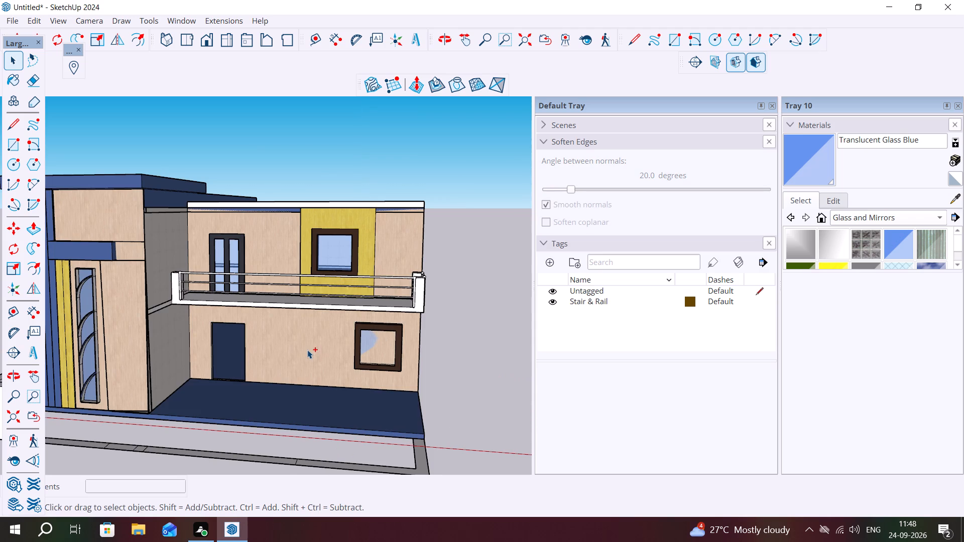
Undo the relocation of the ground-floor window, back to its framed, glazed position beneath the upper-floor window.
key("ctrl+z")
key("ctrl+z")
key("ctrl+z")
key("ctrl+z")
key("z")
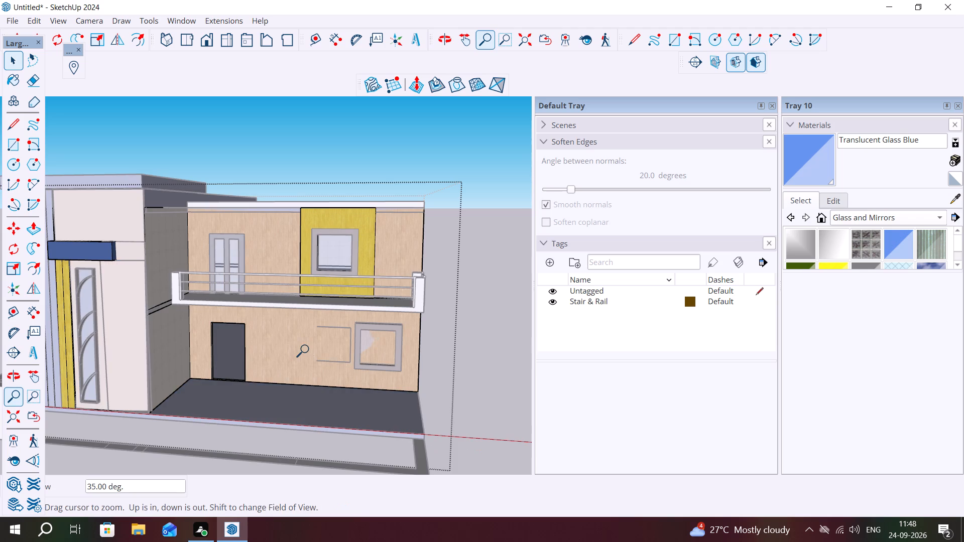
key("ctrl+z")
key("ctrl+z")
key("ctrl+z")
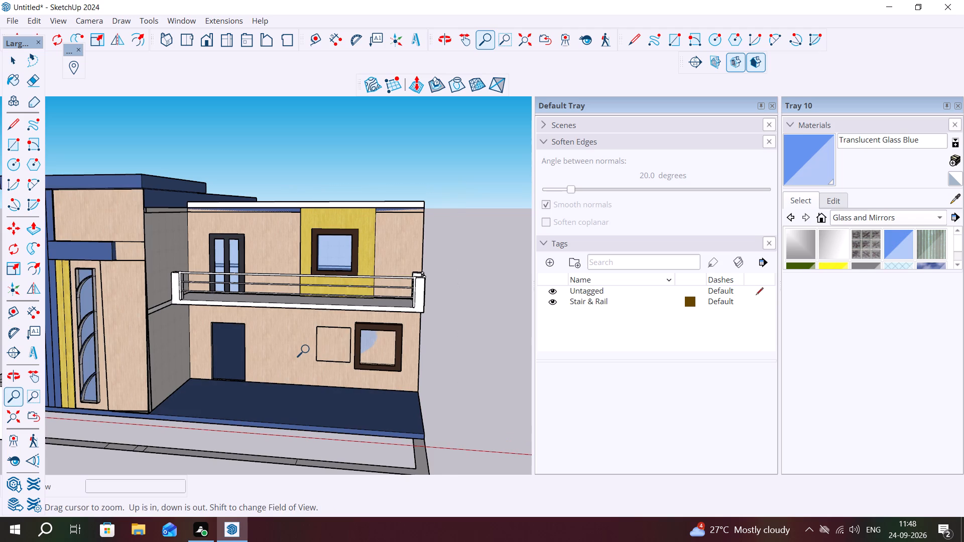
key("ctrl+z")
key("ctrl+z")
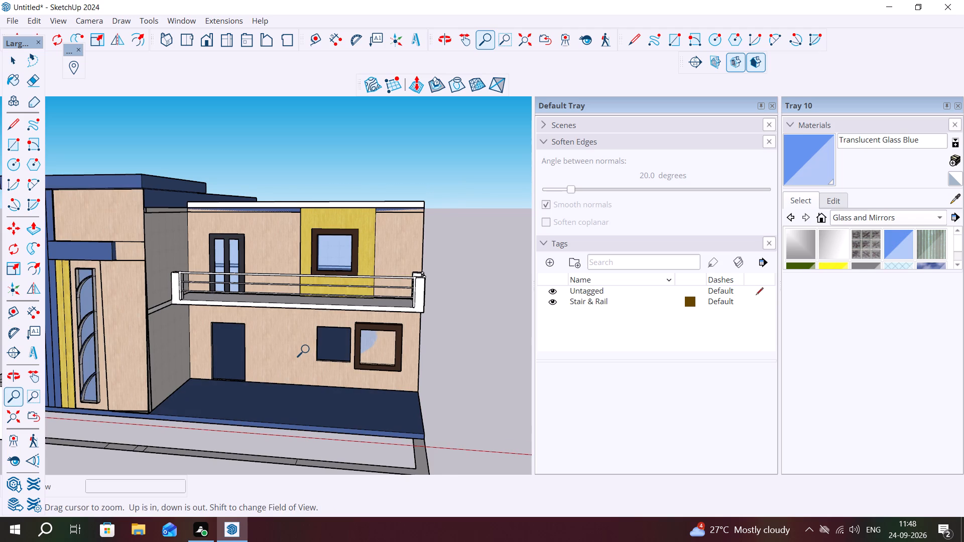
key("ctrl+z")
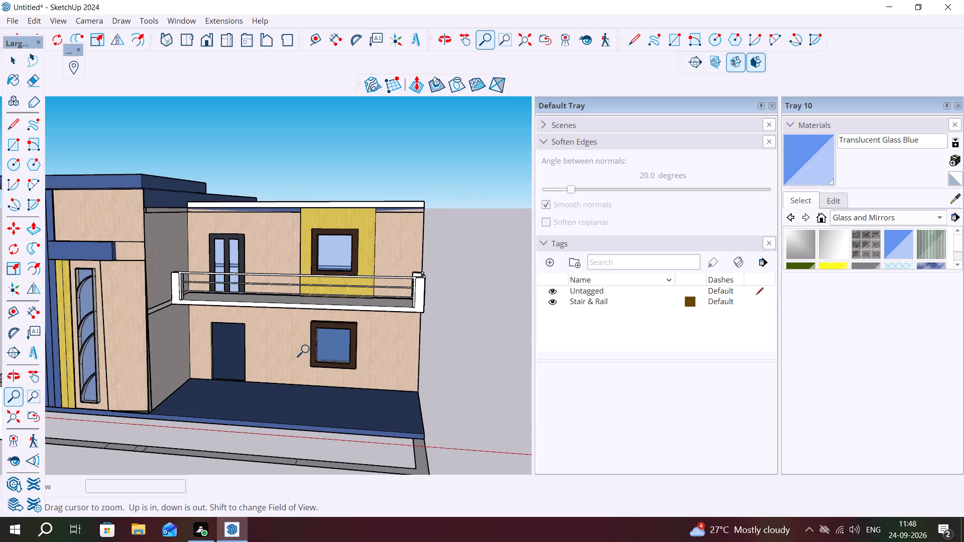
Undo the removal of the ground-floor door, including its narrow glass side panel.
key("ctrl+z")
key("ctrl+z")
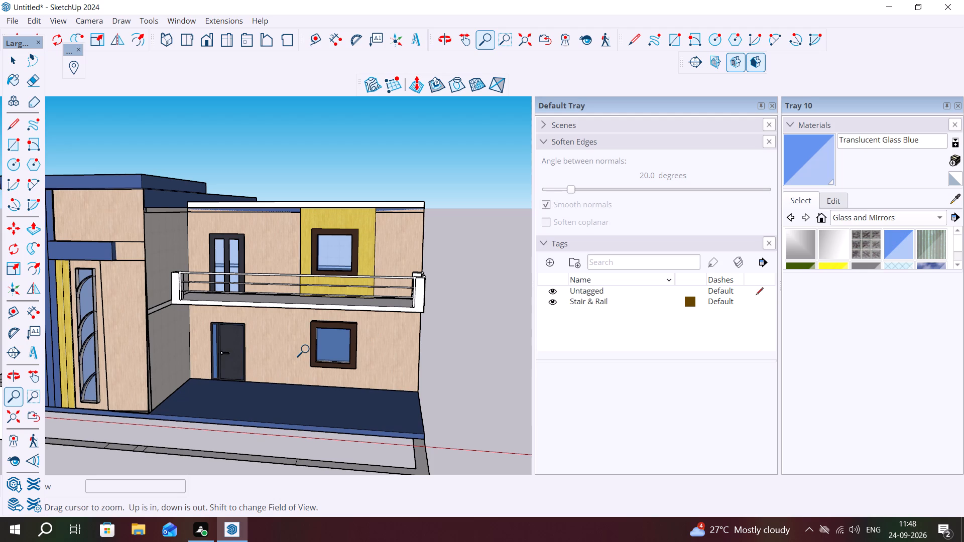
key("ctrl+z")
key("ctrl+z")
Delete the three closely spaced divider lines across the front boundary wall strip, opposite the ground-floor door.
scroll(257, 352, "down", 5)
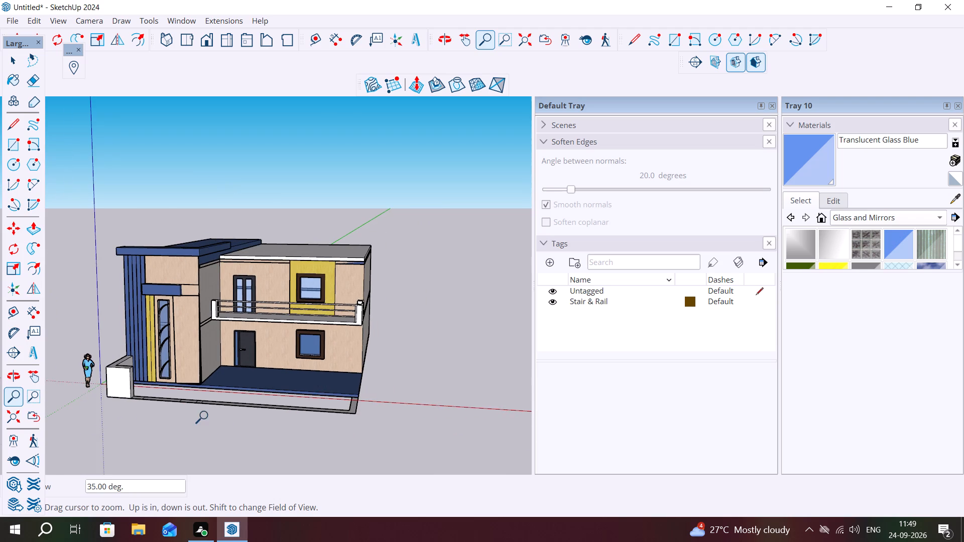
scroll(205, 405, "up", 4)
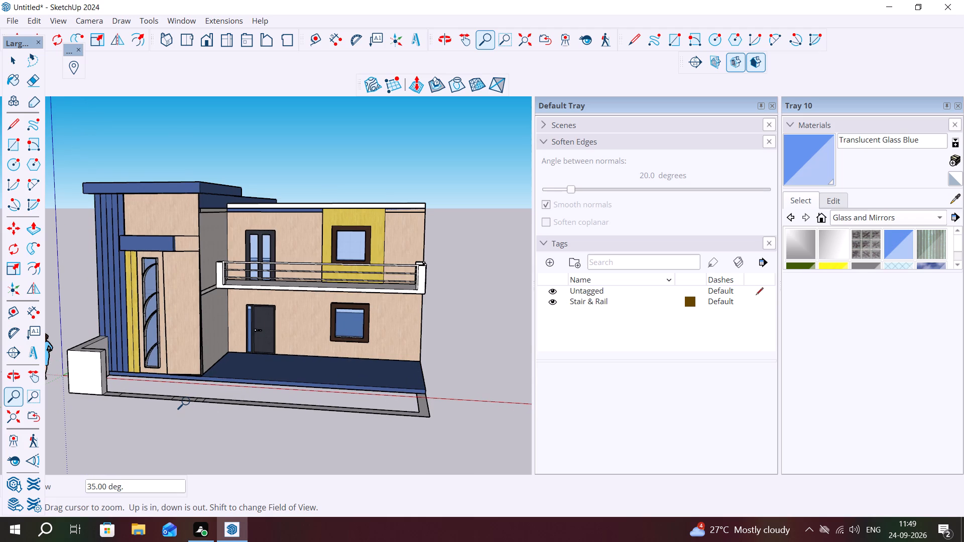
scroll(211, 399, "up", 6)
middle_click_drag(214, 400, 273, 400)
scroll(195, 393, "up", 8)
middle_click_drag(248, 415, 239, 455)
scroll(247, 417, "down", 2)
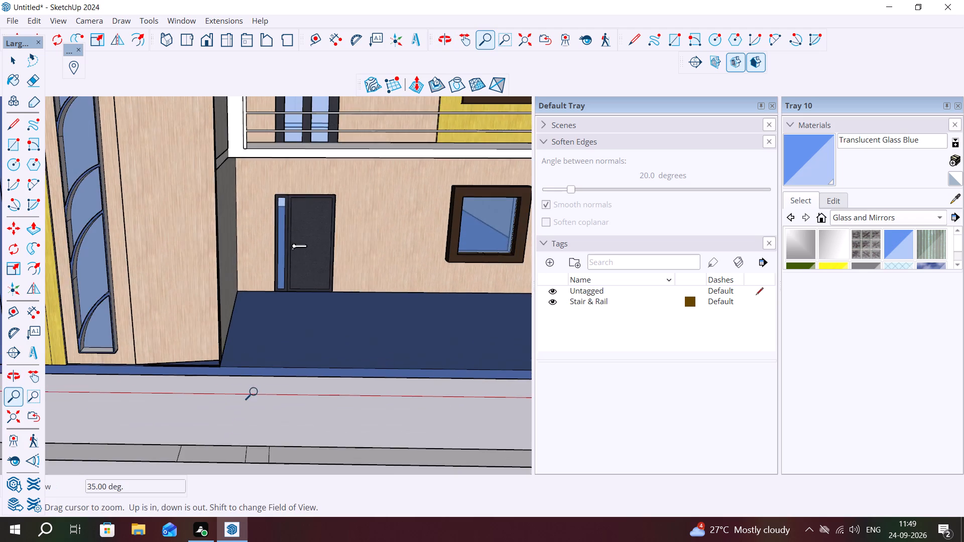
scroll(256, 392, "down", 4)
key("space")
left_click(250, 437)
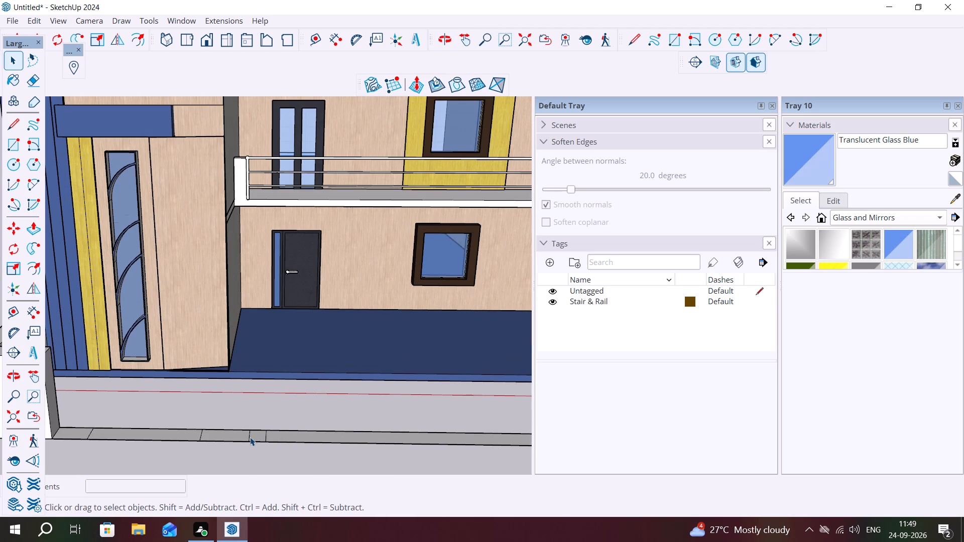
key("Delete")
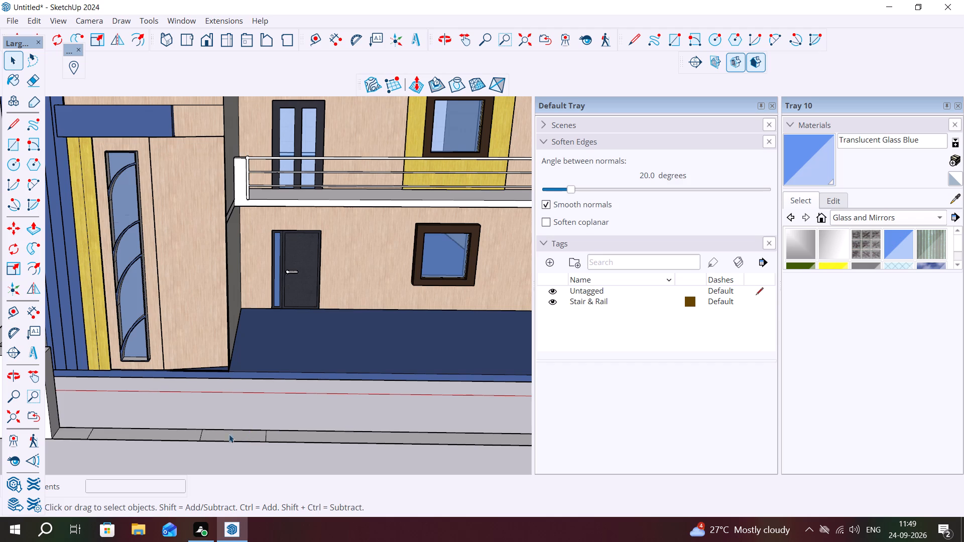
left_click(201, 434)
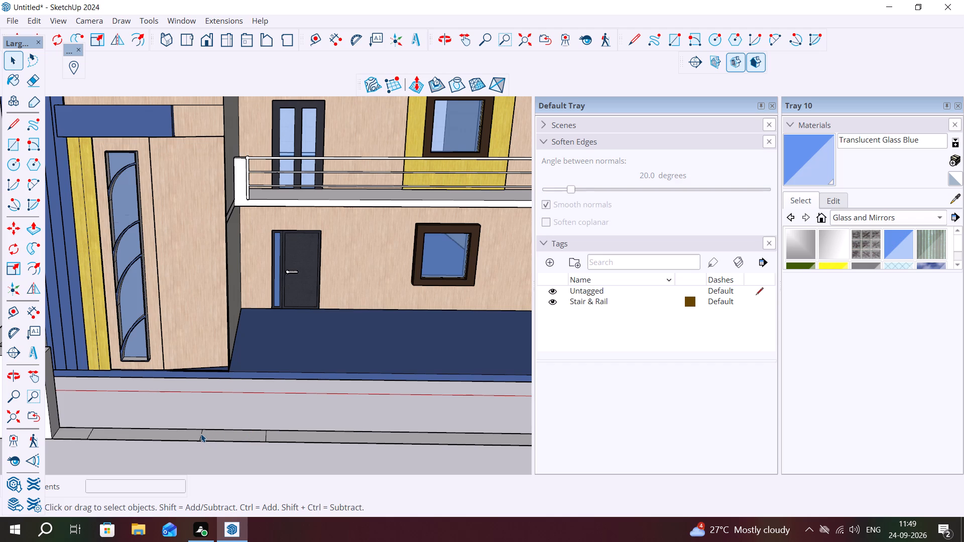
key("Delete")
left_click(266, 436)
key("Delete")
Draw two short lines, about 1' 2 9/16" long, across the front boundary strip to outline a small pillar base.
key("l")
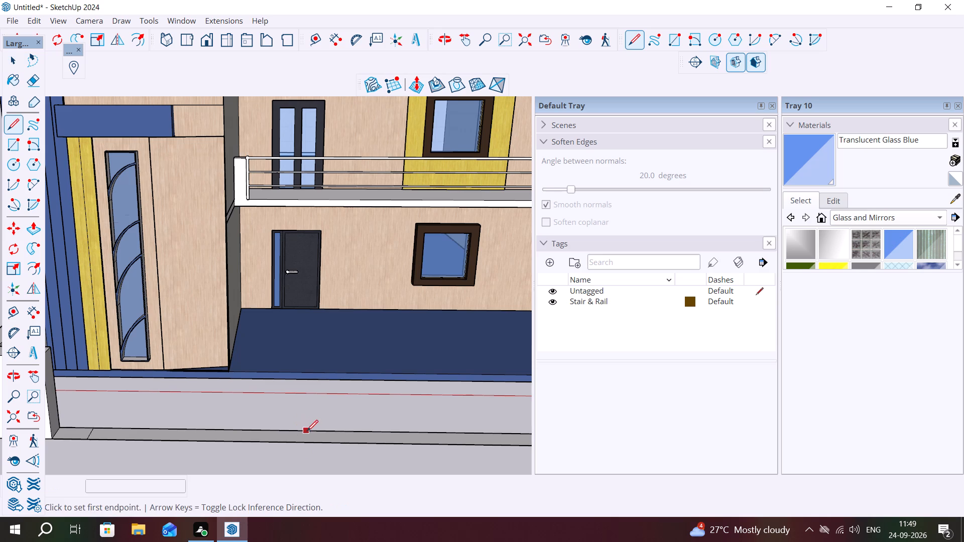
left_click(315, 431)
left_click(314, 445)
left_click(292, 433)
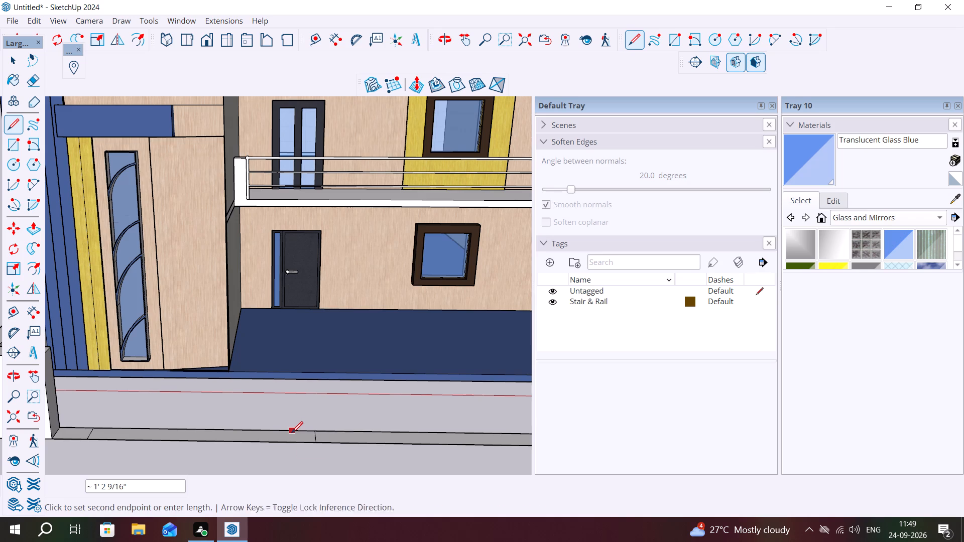
left_click(292, 446)
key("Escape")
Copy the small outlined section about 15' 1 11/16" along the front boundary strip towards its far corner.
key("space")
double_click(301, 442)
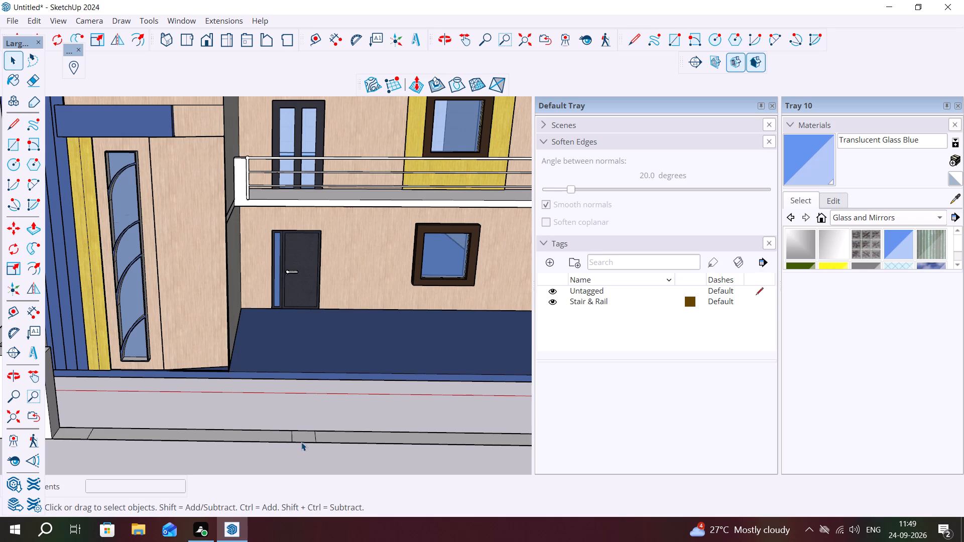
double_click(298, 437)
scroll(285, 433, "down", 3)
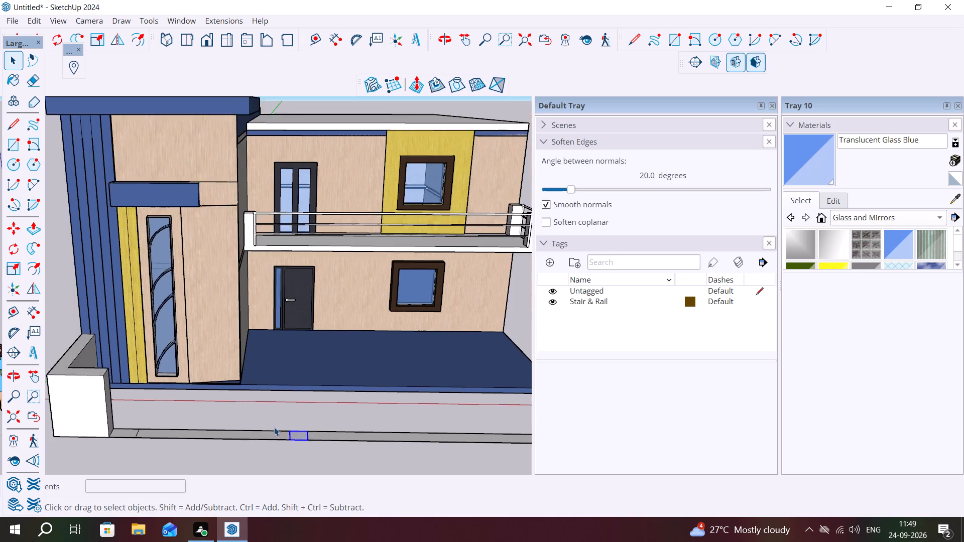
scroll(273, 427, "down", 7)
key("m")
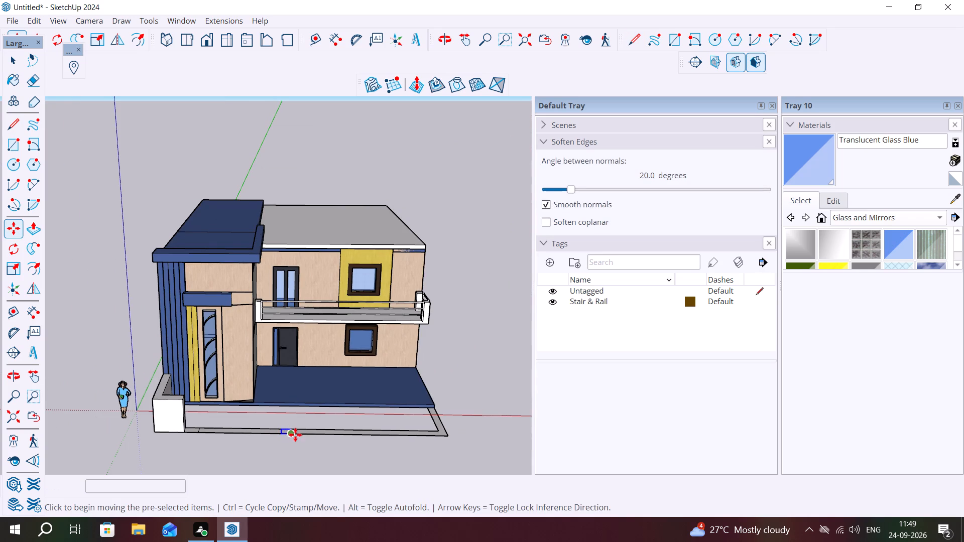
left_click(292, 434)
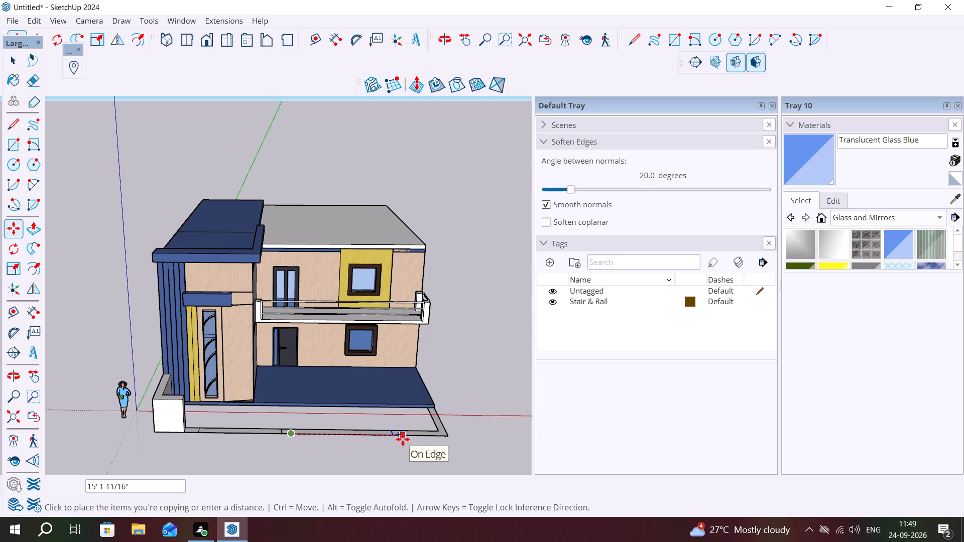
left_click(403, 439)
key("Escape")
key("space")
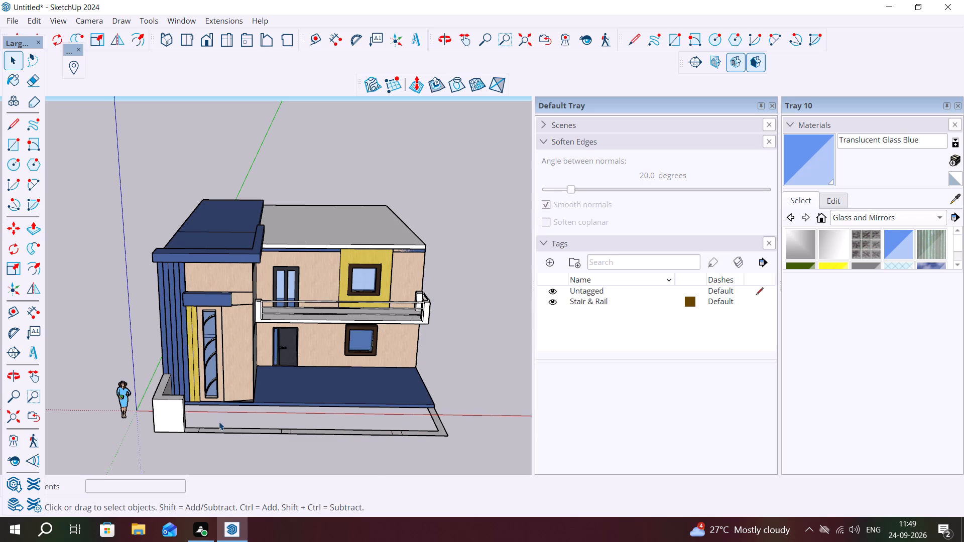
Draw a rectangle about 1' 2 1/2" by 12' 11" along the blue porch slab's far side edge.
scroll(259, 424, "up", 6)
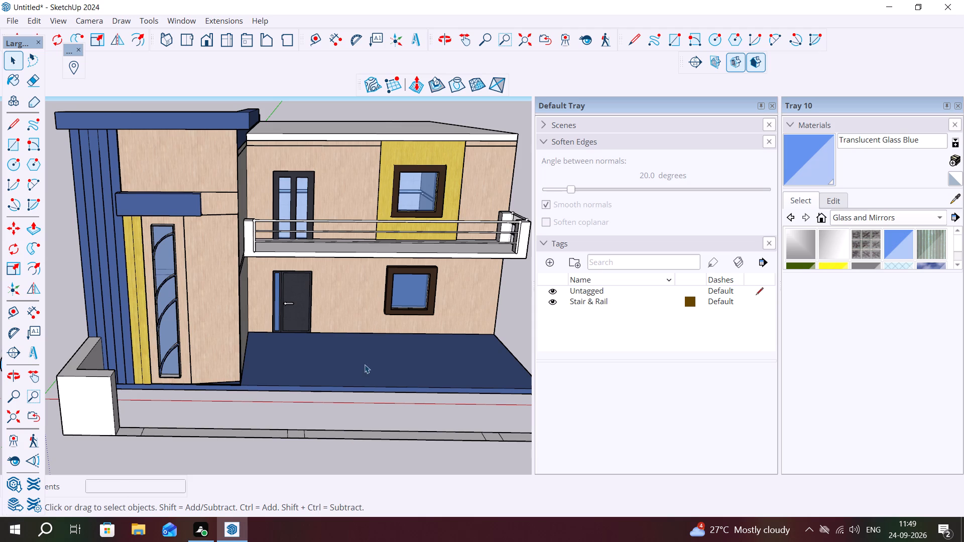
middle_click_drag(475, 371, 418, 386)
scroll(440, 360, "down", 4)
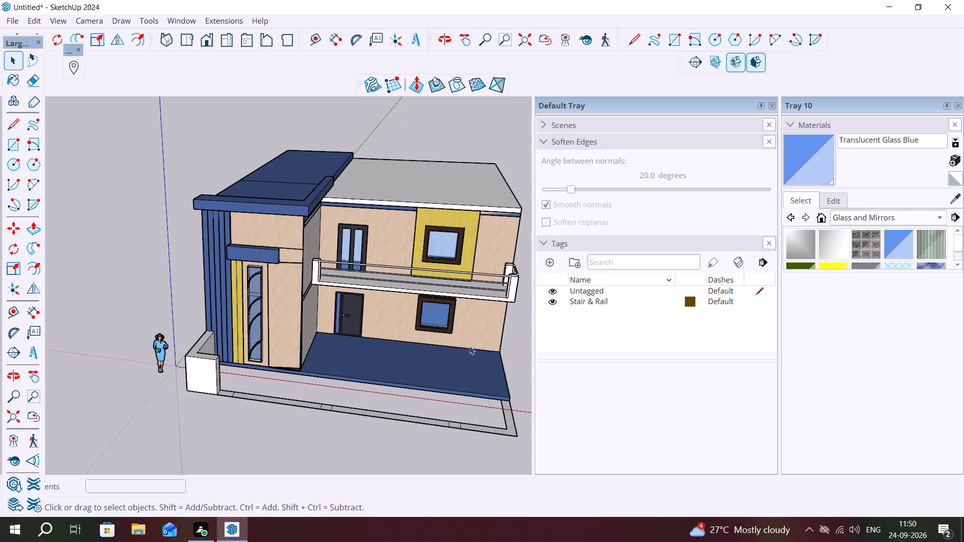
middle_click_drag(502, 362, 532, 347)
scroll(483, 323, "up", 3)
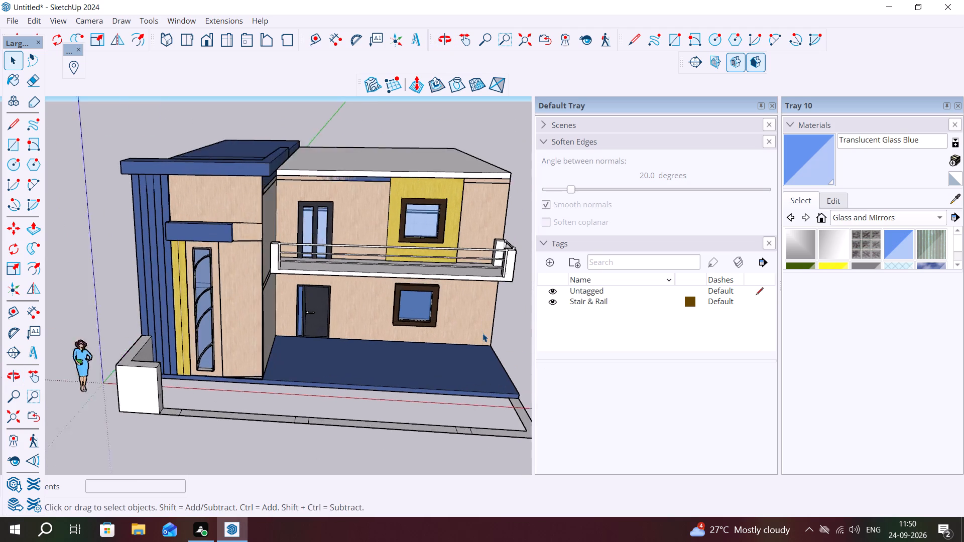
scroll(483, 344, "up", 1)
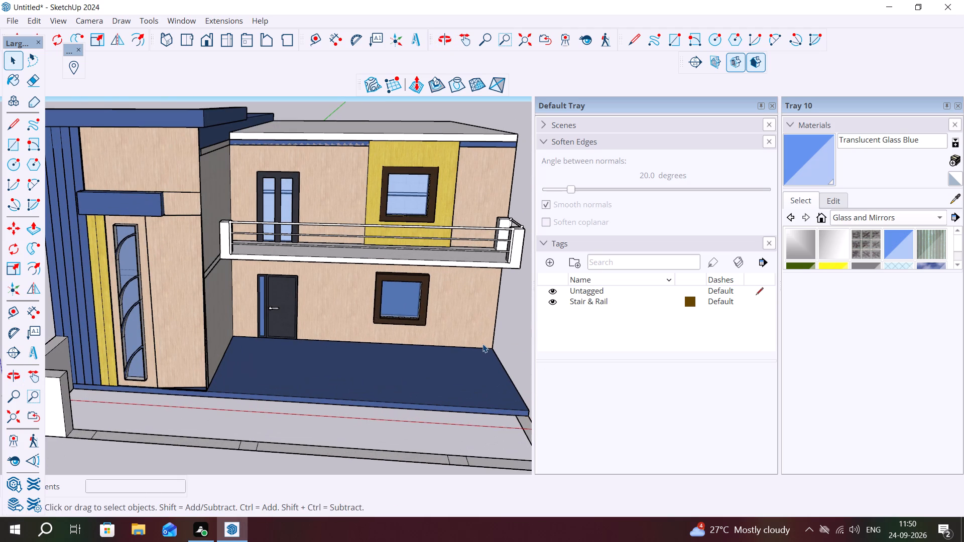
key("r")
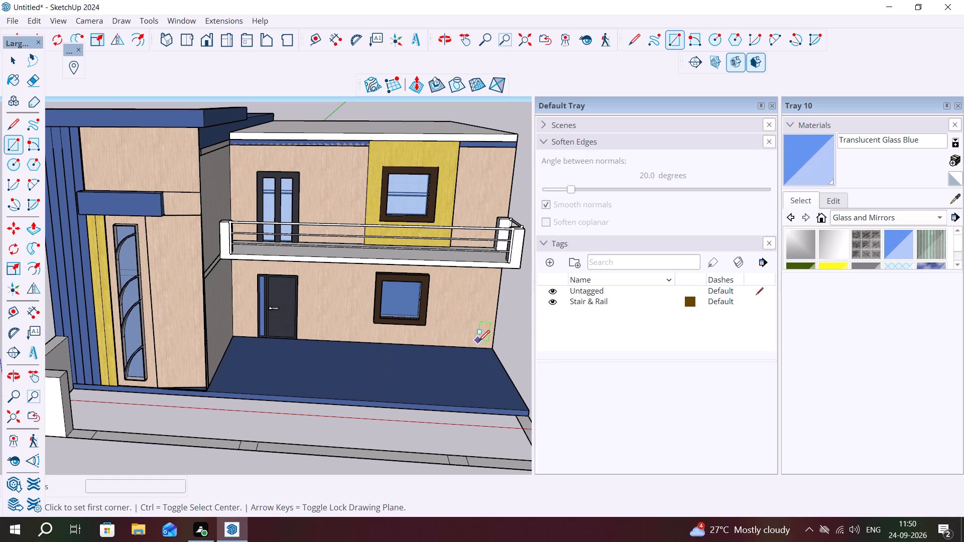
left_click(493, 346)
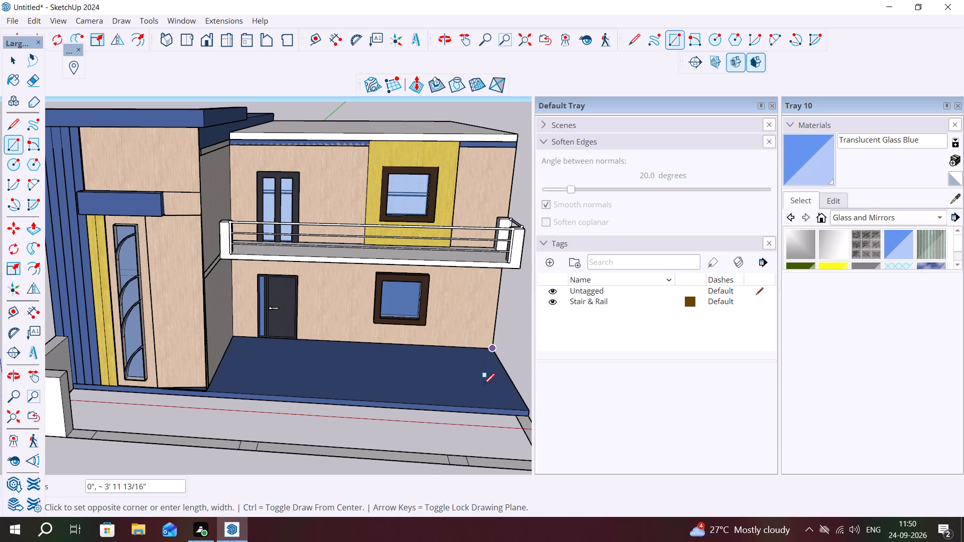
left_click(514, 412)
key("Escape")
Extrude the narrow rectangle on the porch slab about 10' 1/2" upward to form a side wall.
key("space")
left_click(515, 390)
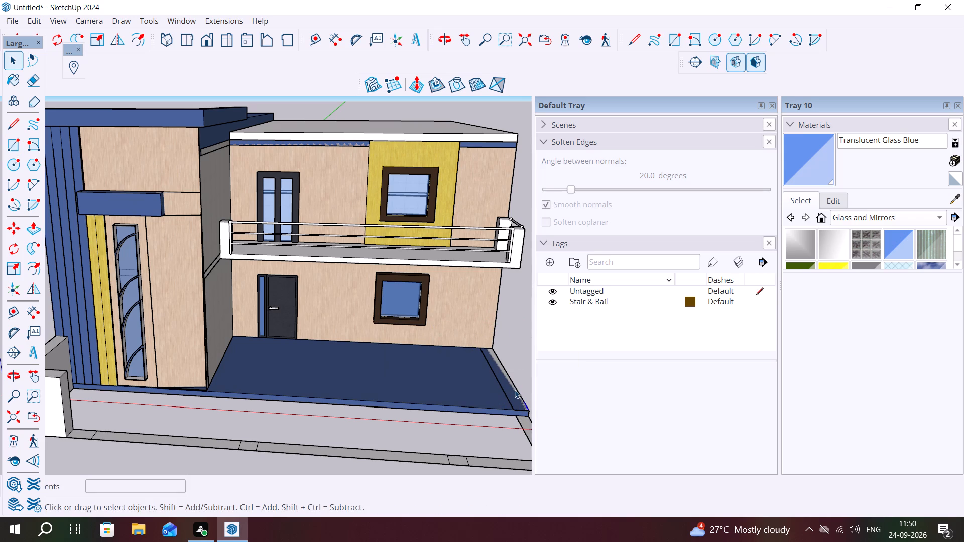
left_click(512, 407)
left_click(514, 402)
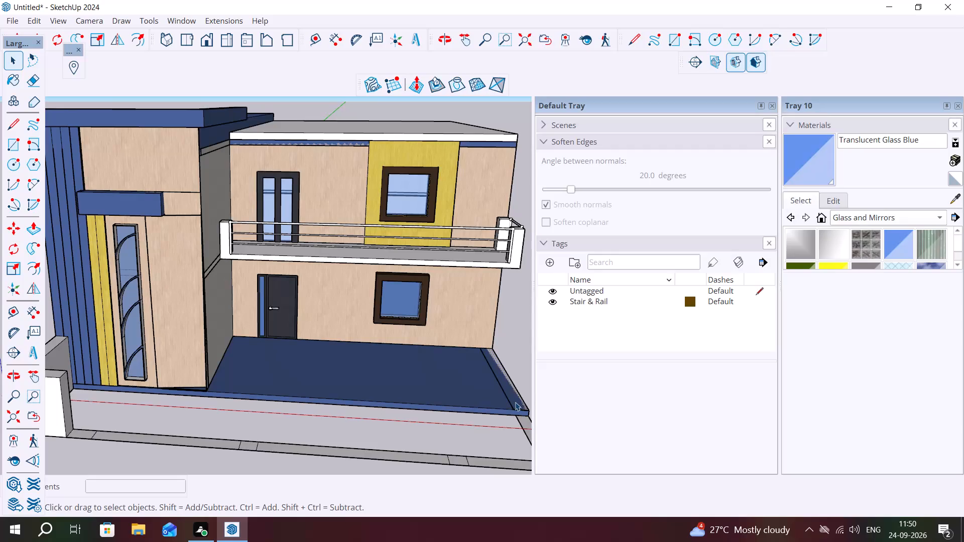
key("p")
left_click(517, 396)
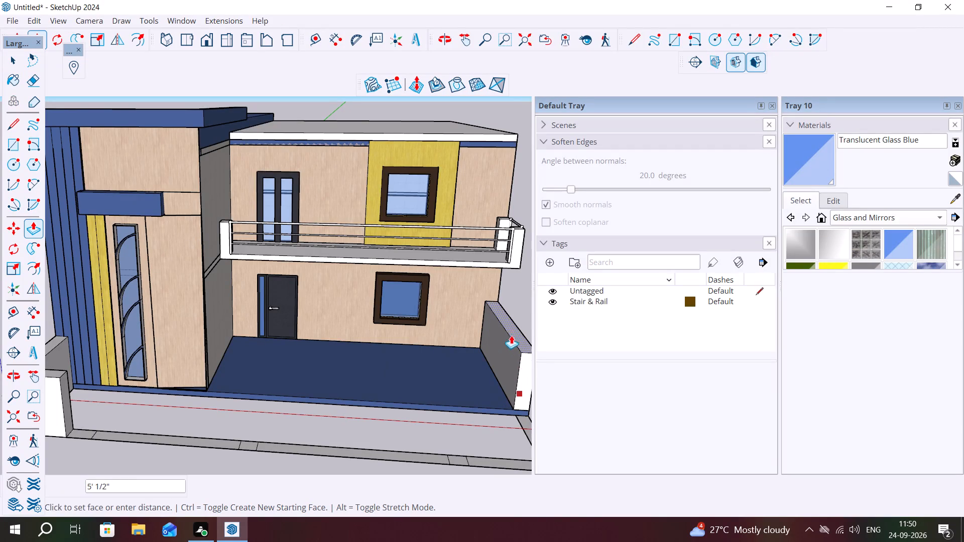
scroll(531, 294, "down", 2)
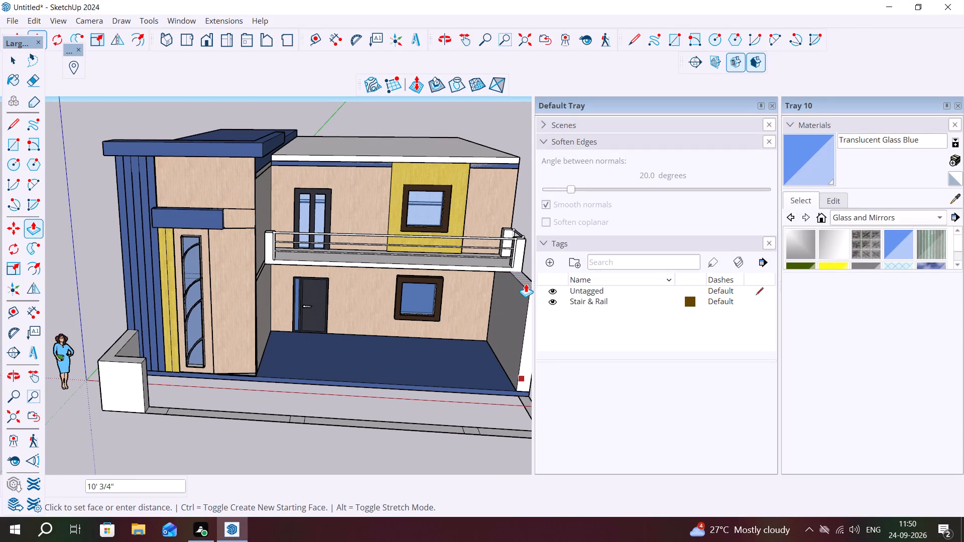
left_click(524, 284)
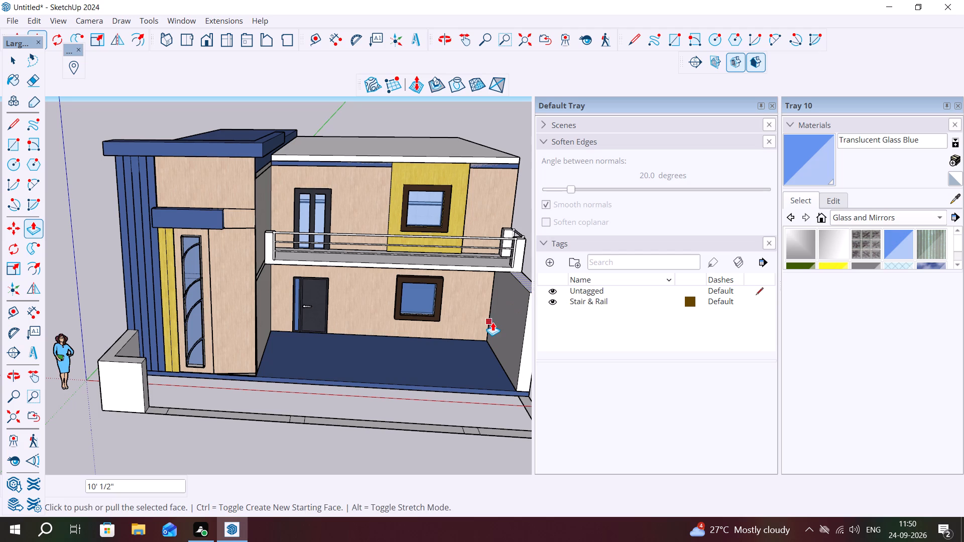
Push the new side wall's front end face back 7' 2 1/2" towards the house, under the balcony.
middle_click_drag(485, 312, 528, 318)
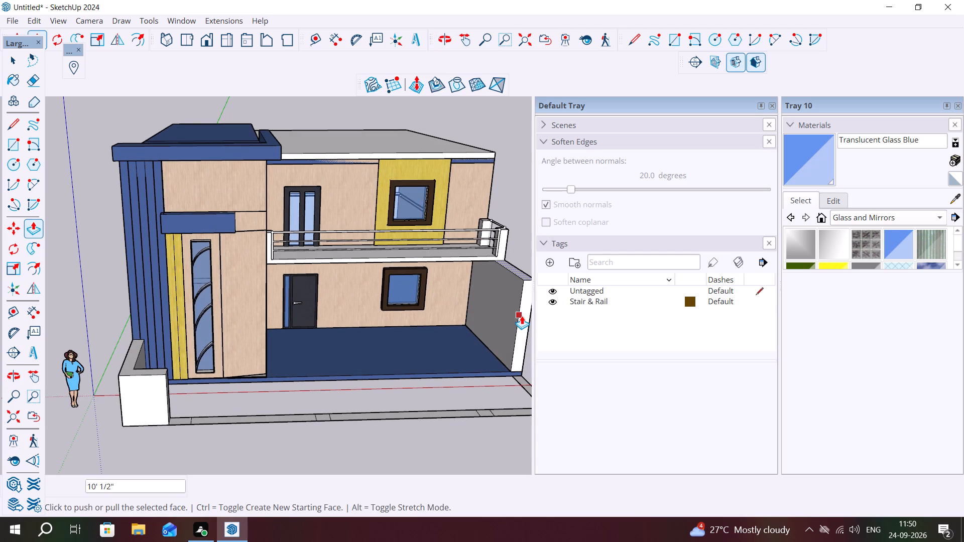
middle_click_drag(464, 285, 468, 186)
scroll(454, 272, "up", 9)
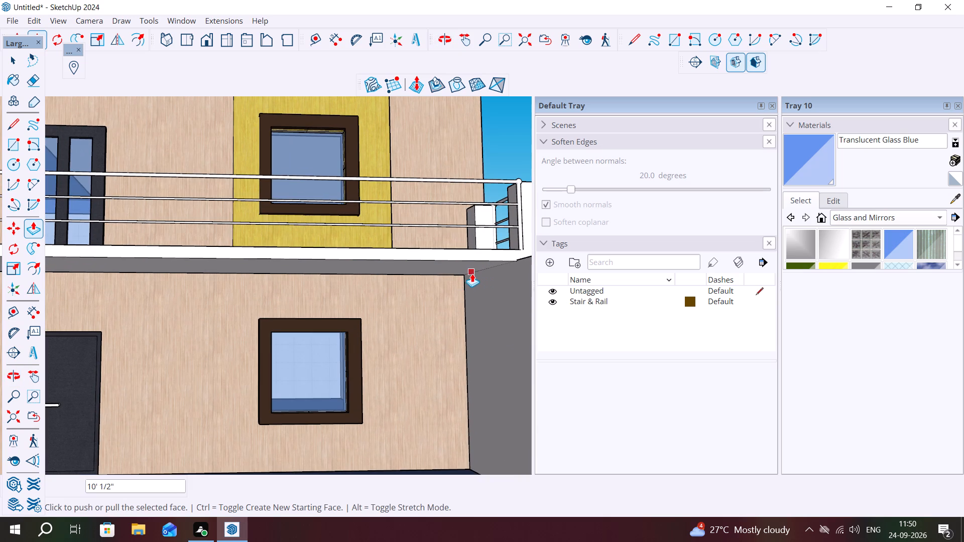
scroll(462, 269, "down", 11)
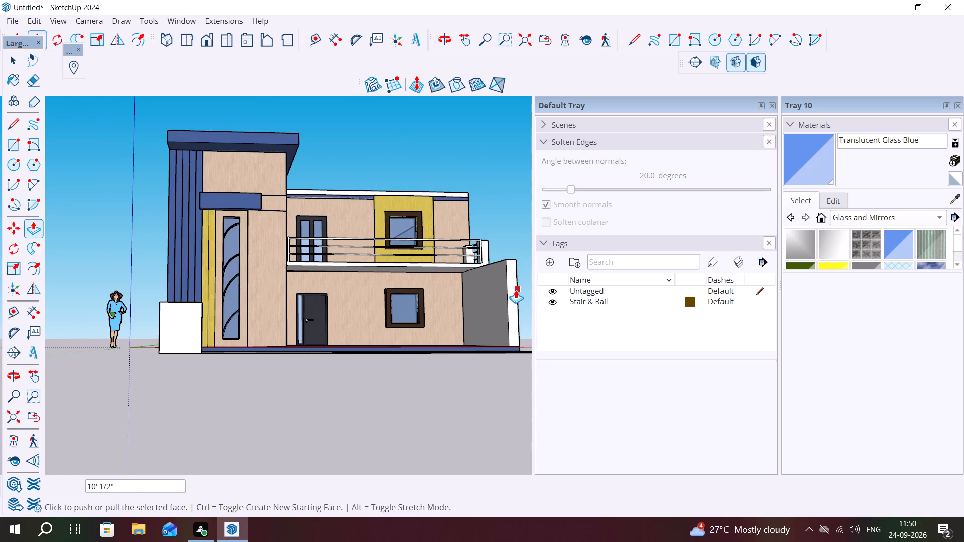
middle_click_drag(513, 290, 514, 329)
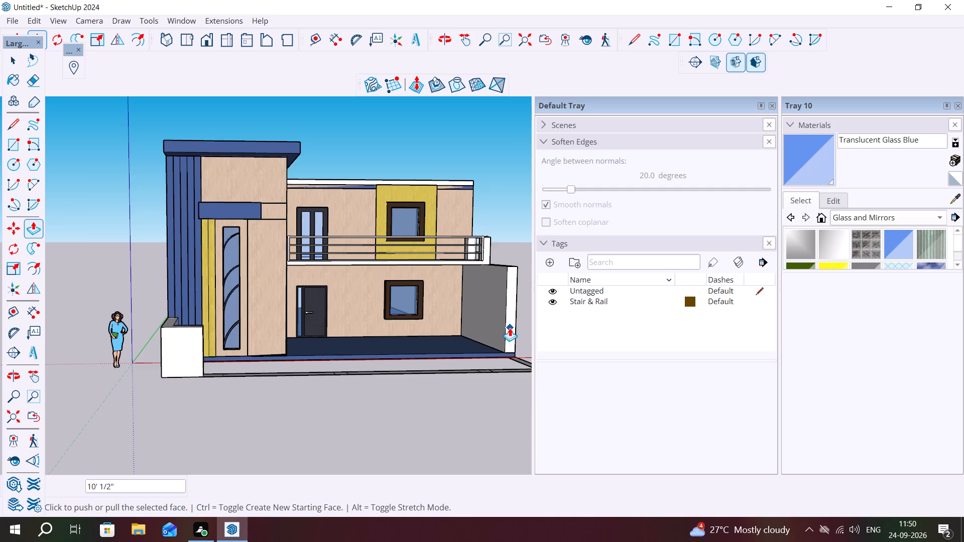
scroll(510, 328, "up", 3)
key("Escape")
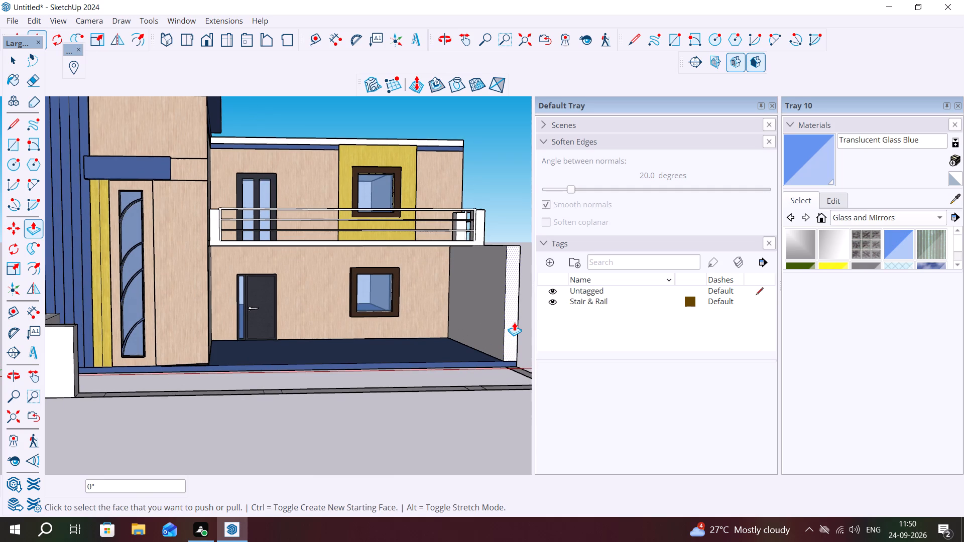
key("p")
left_click(513, 317)
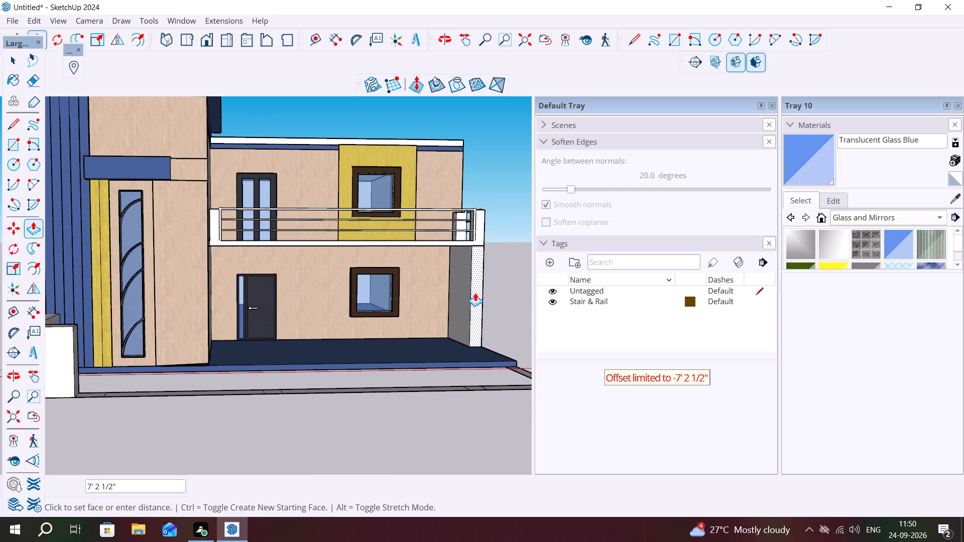
left_click(472, 292)
Pull the balcony's front face, including its end post, outward about 7 9/16".
middle_click_drag(439, 251, 478, 234)
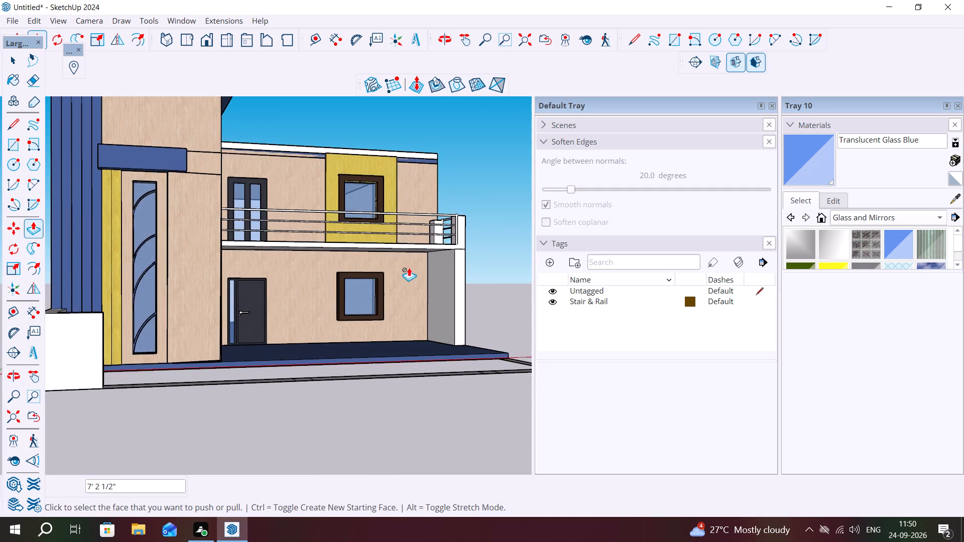
scroll(410, 260, "up", 9)
middle_click_drag(426, 278, 435, 217)
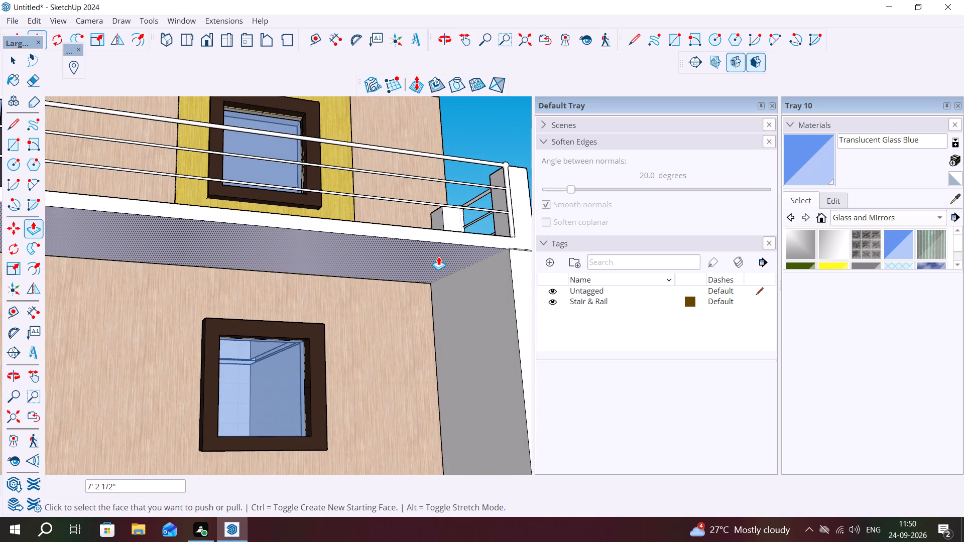
left_click(455, 231)
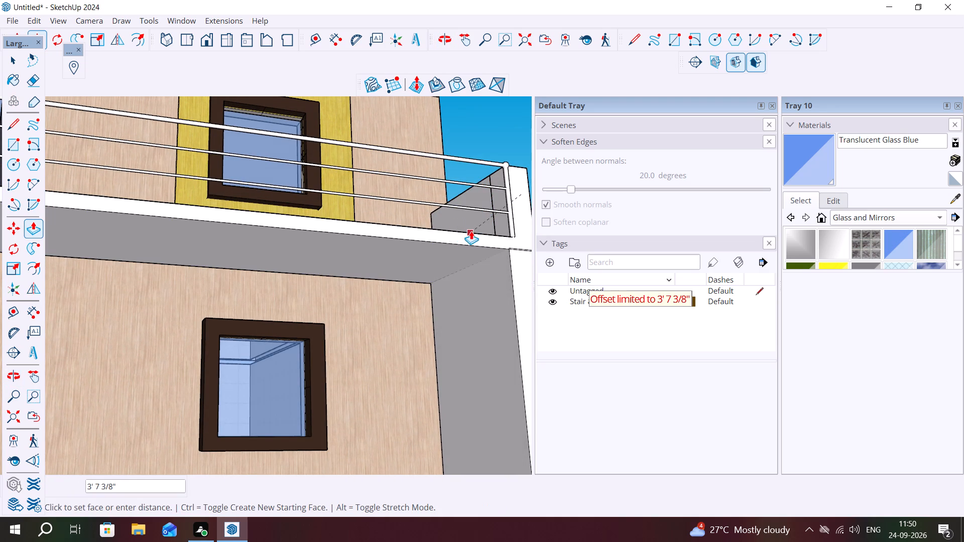
key("Escape")
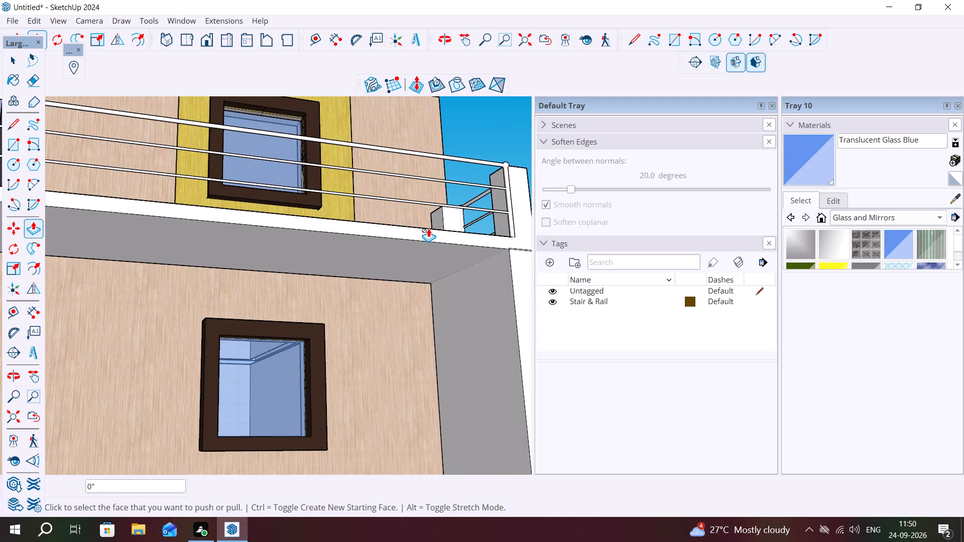
left_click(431, 229)
scroll(446, 234, "down", 3)
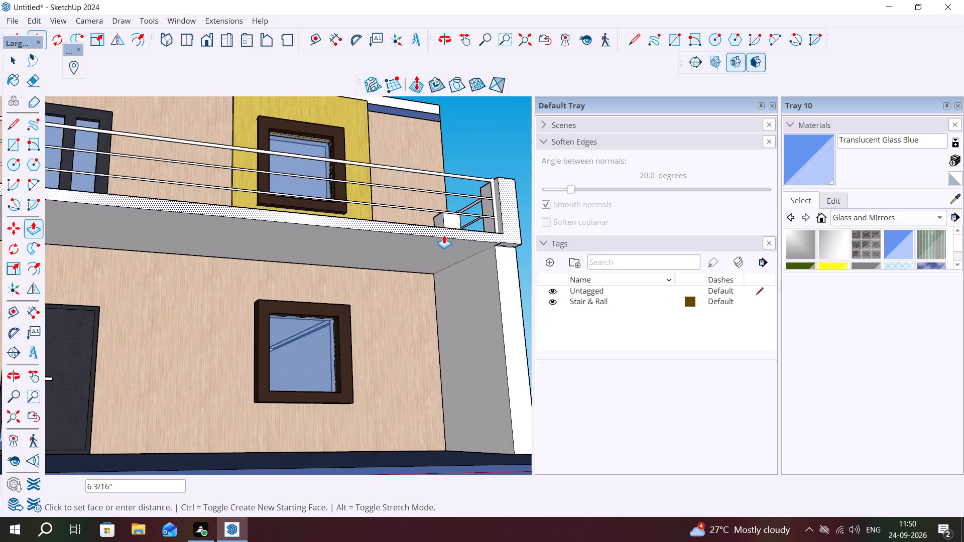
scroll(444, 235, "down", 9)
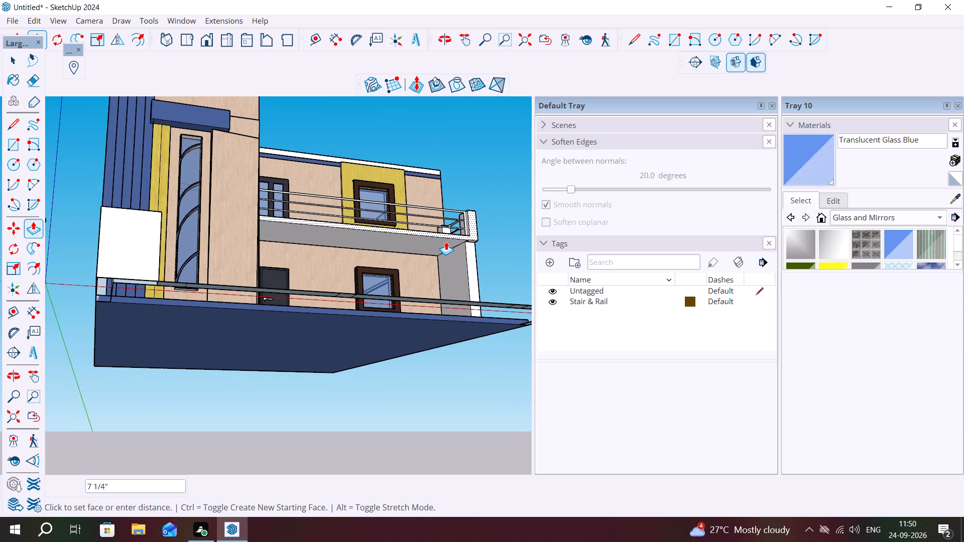
middle_click_drag(445, 241, 445, 285)
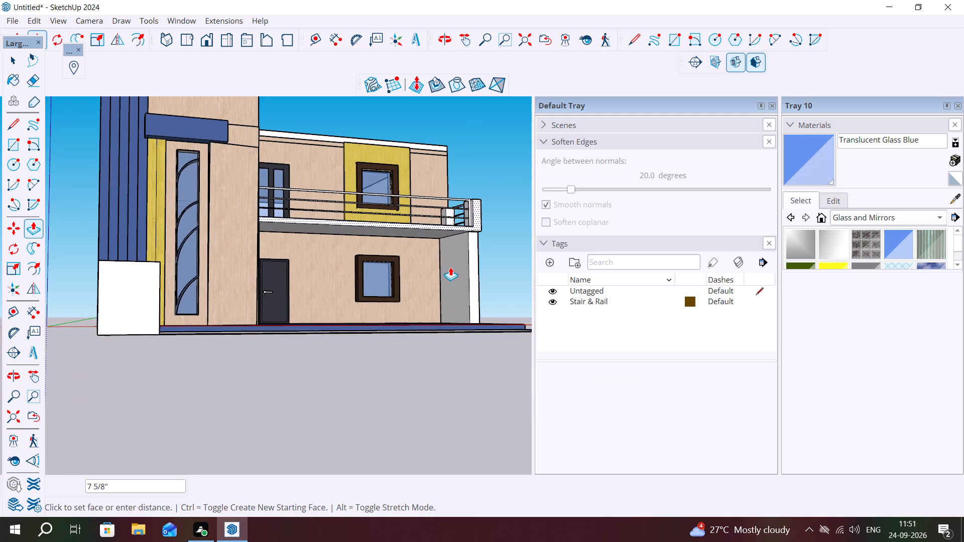
left_click(450, 268)
Push the side wall's front face back about 1 15/16" beneath the balcony.
middle_click_drag(454, 229, 445, 318)
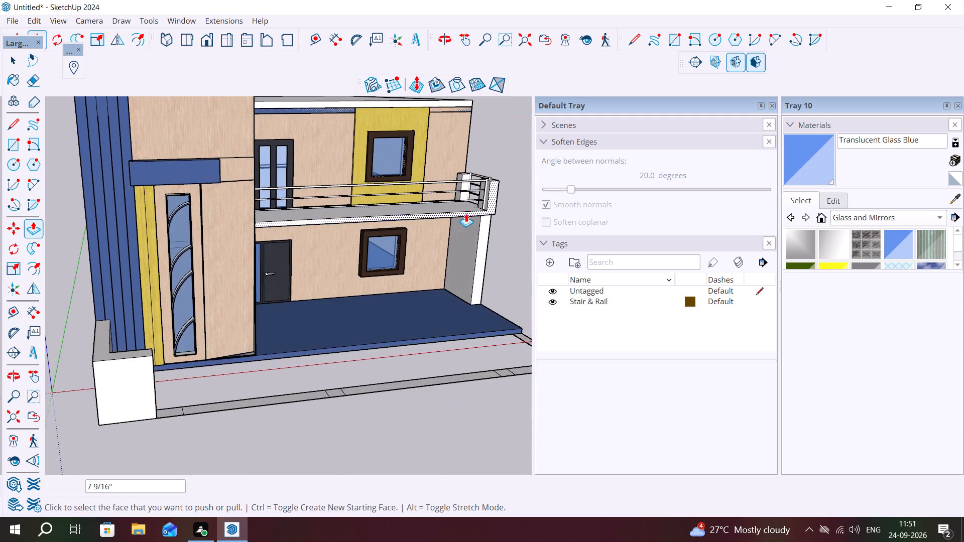
scroll(463, 206, "up", 6)
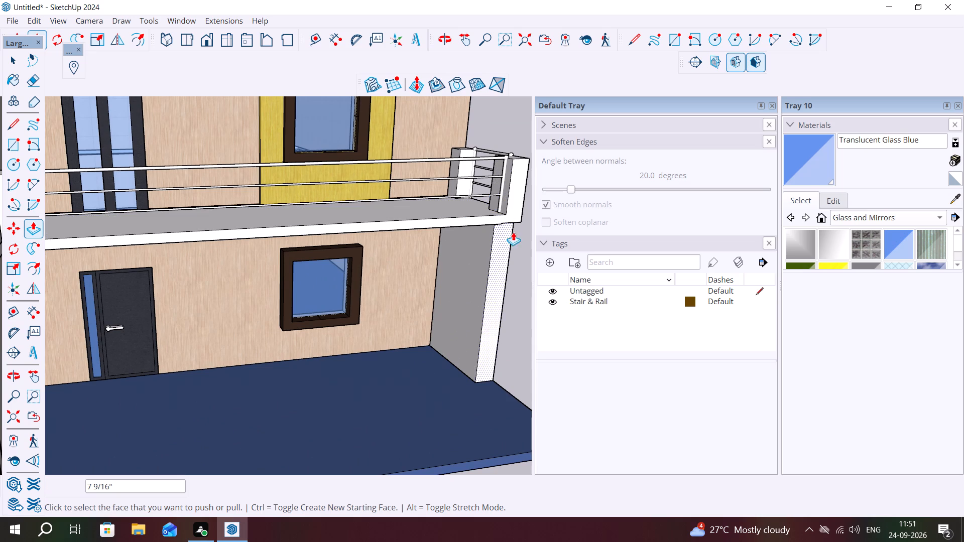
left_click(505, 245)
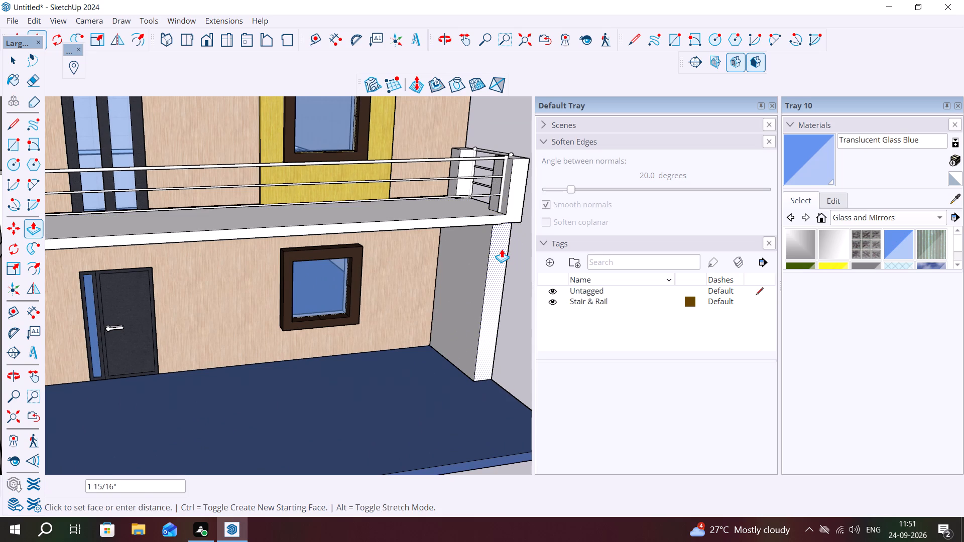
left_click(502, 249)
Push the small underside face at the balcony's outer corner up 9/16", and pull it down 1 1/16" flush with the strip beside it.
middle_click_drag(479, 225, 466, 176)
scroll(518, 208, "up", 7)
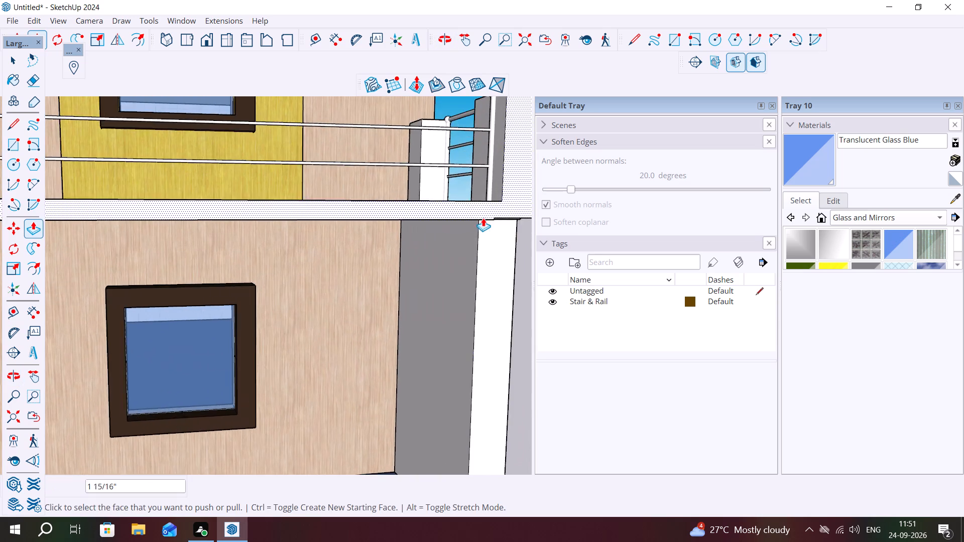
middle_click_drag(484, 209, 478, 170)
scroll(479, 182, "up", 8)
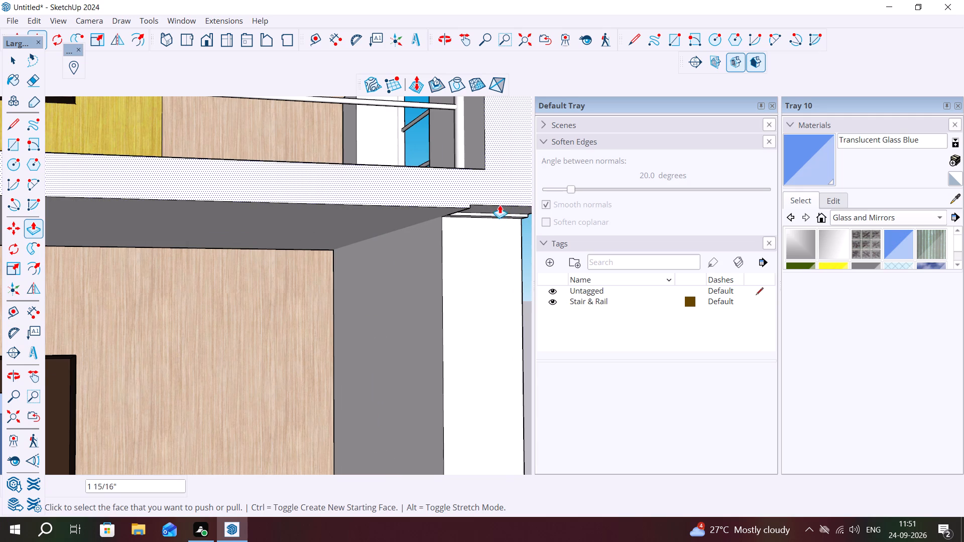
middle_click_drag(500, 204, 457, 130)
left_click(459, 138)
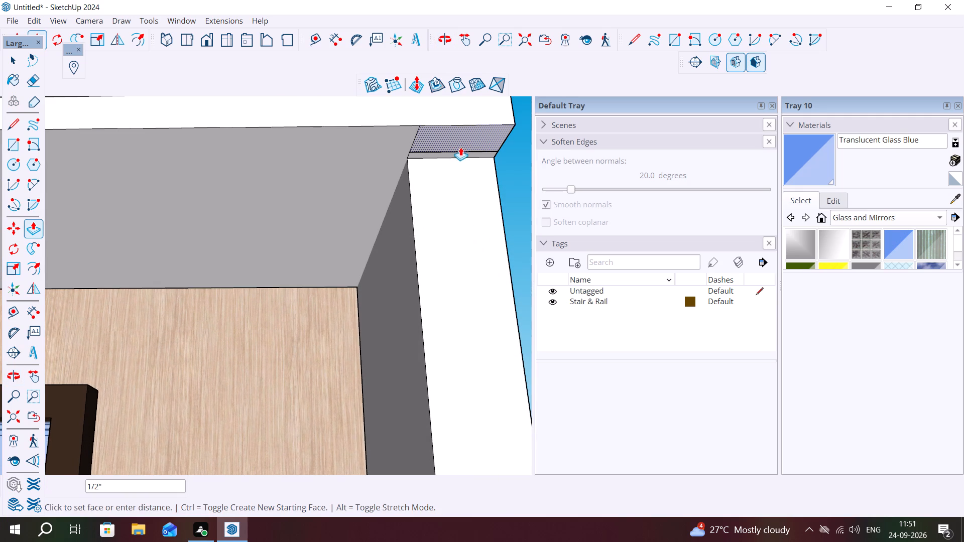
left_click(458, 134)
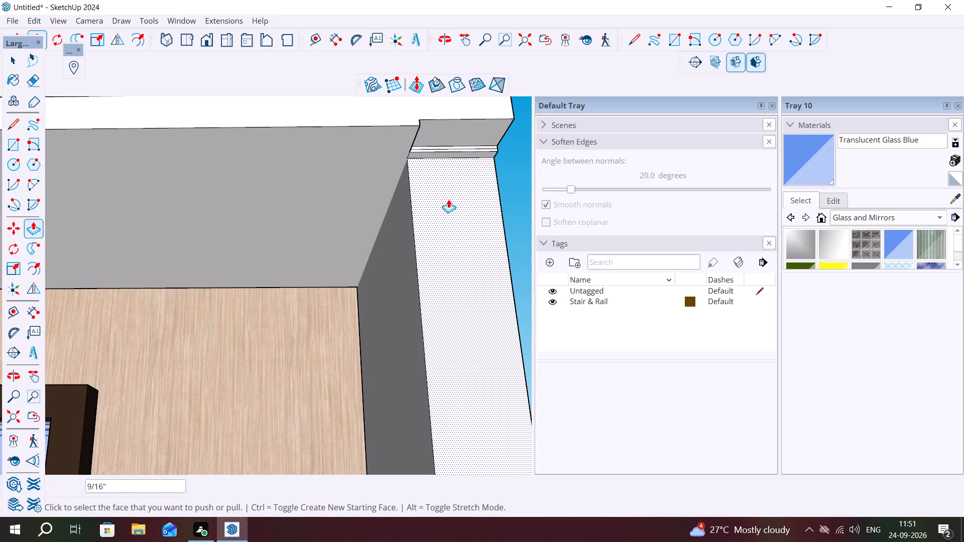
left_click(449, 128)
left_click(454, 146)
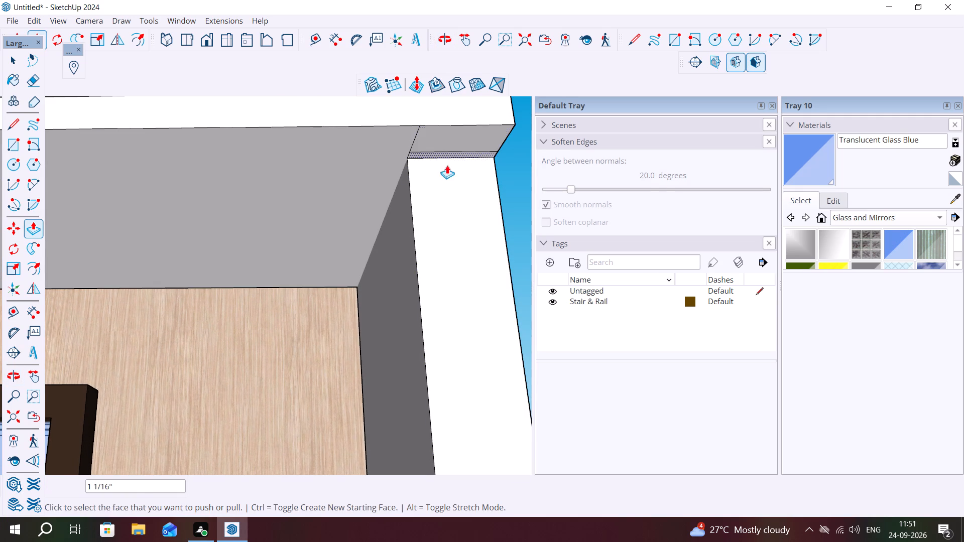
Draw a rectangle about 9 1/2" by 5' 6 9/16" on the balcony's underside, along the top of the side wall.
scroll(404, 143, "up", 5)
middle_click_drag(376, 199, 406, 251)
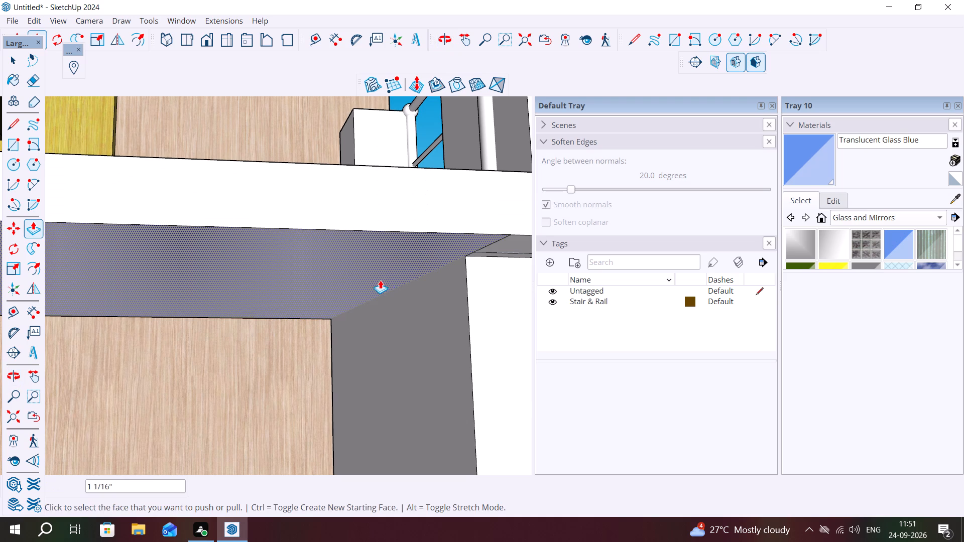
key("Escape")
key("space")
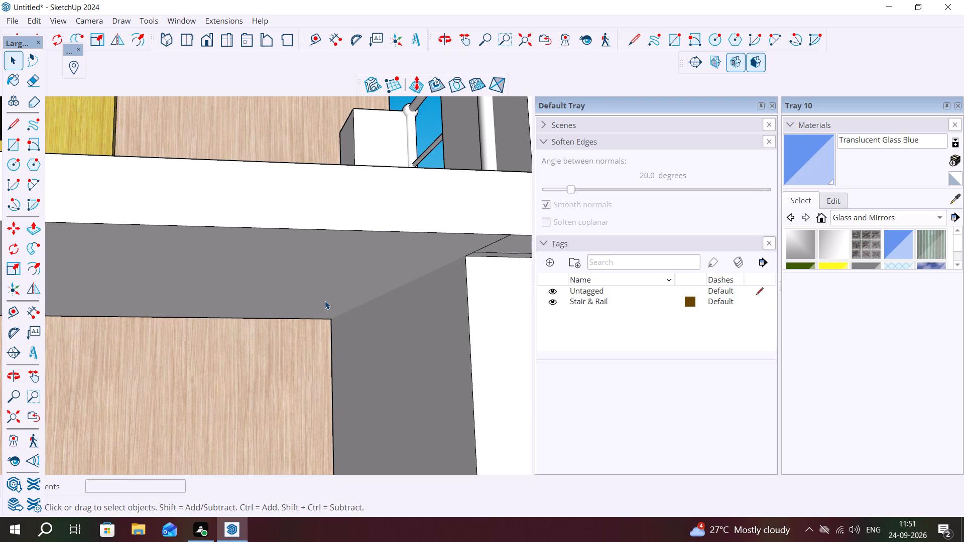
key("r")
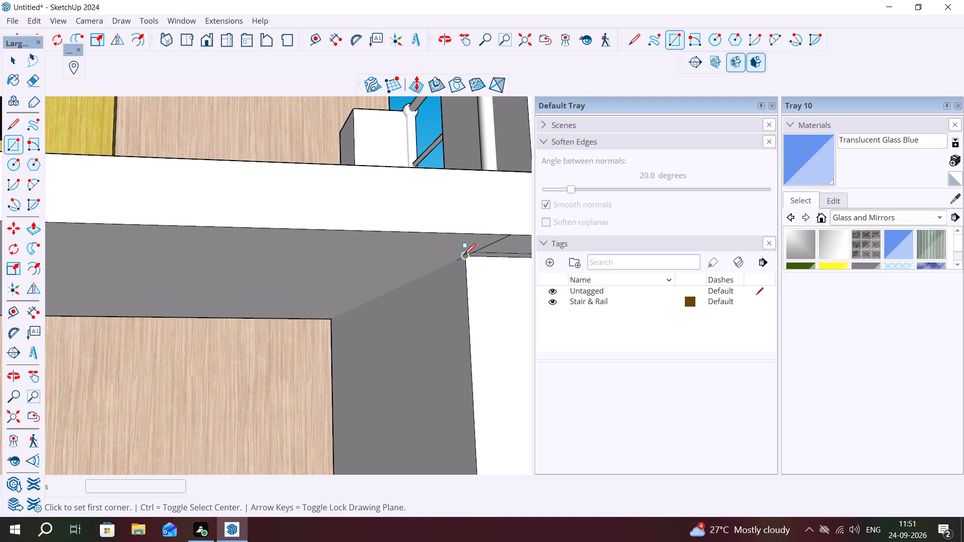
left_click(465, 257)
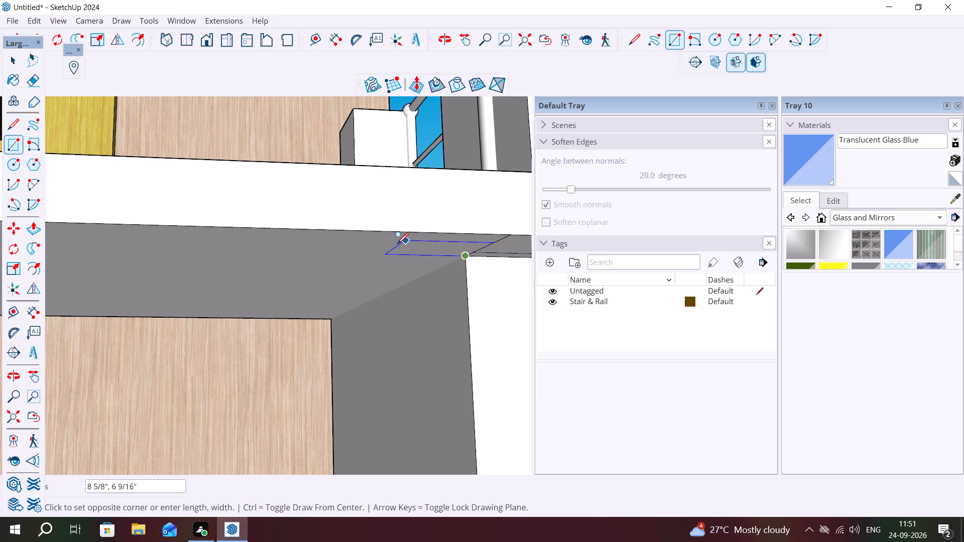
left_click(288, 318)
Pull the narrow rectangle on the balcony's underside down about 5 7/8" to form a beam beside the side wall.
key("space")
left_click(371, 276)
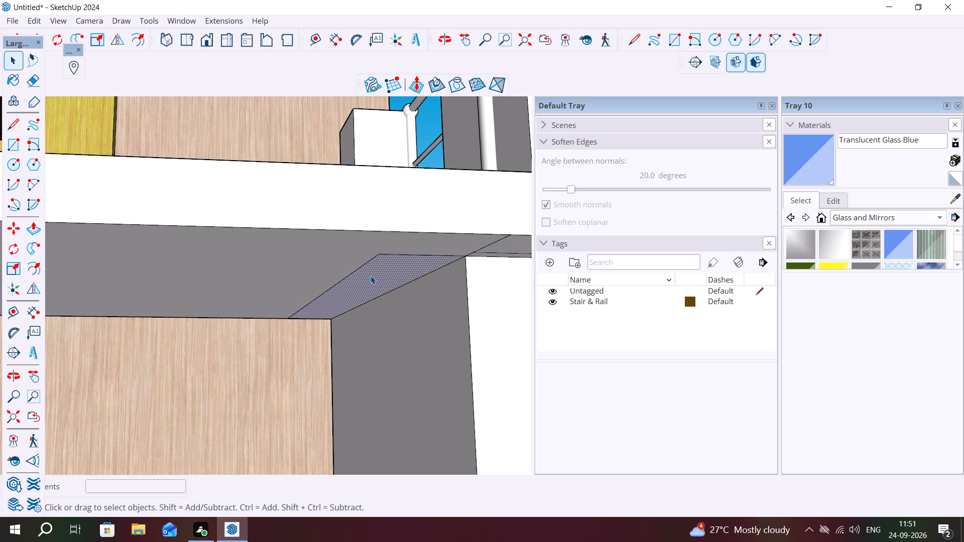
key("p")
left_click(371, 276)
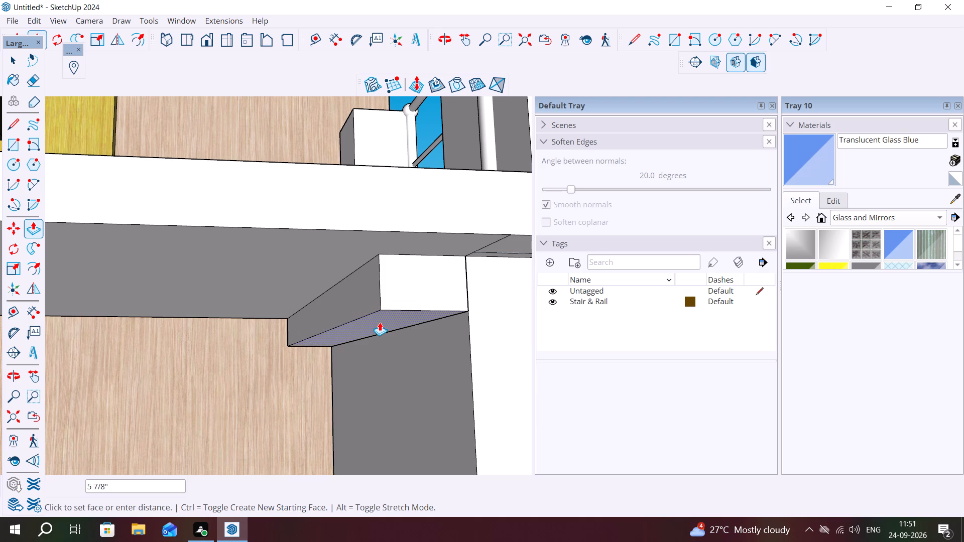
left_click(380, 322)
Examine the beam and side wall beneath the balcony from several distances and angles.
middle_click_drag(391, 333, 449, 336)
scroll(392, 340, "down", 2)
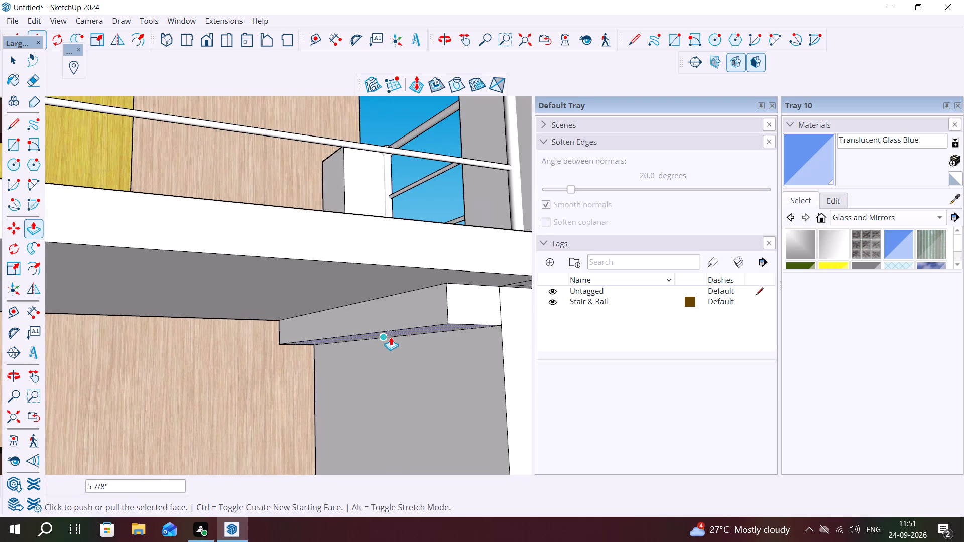
scroll(390, 336, "down", 2)
middle_click_drag(392, 339, 426, 335)
scroll(437, 339, "down", 5)
scroll(482, 339, "down", 2)
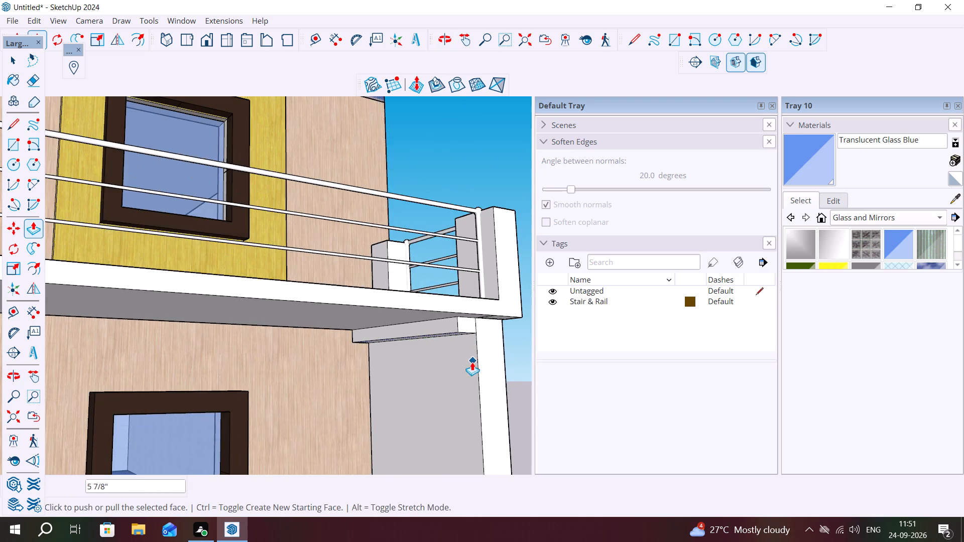
middle_click_drag(480, 362, 520, 355)
scroll(451, 339, "up", 1)
middle_click(451, 339)
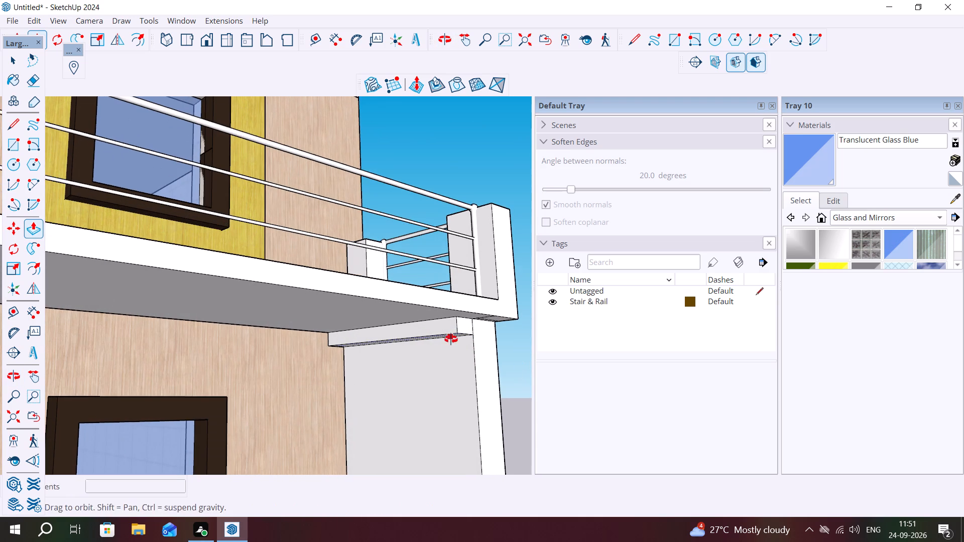
key("Escape")
scroll(415, 370, "down", 2)
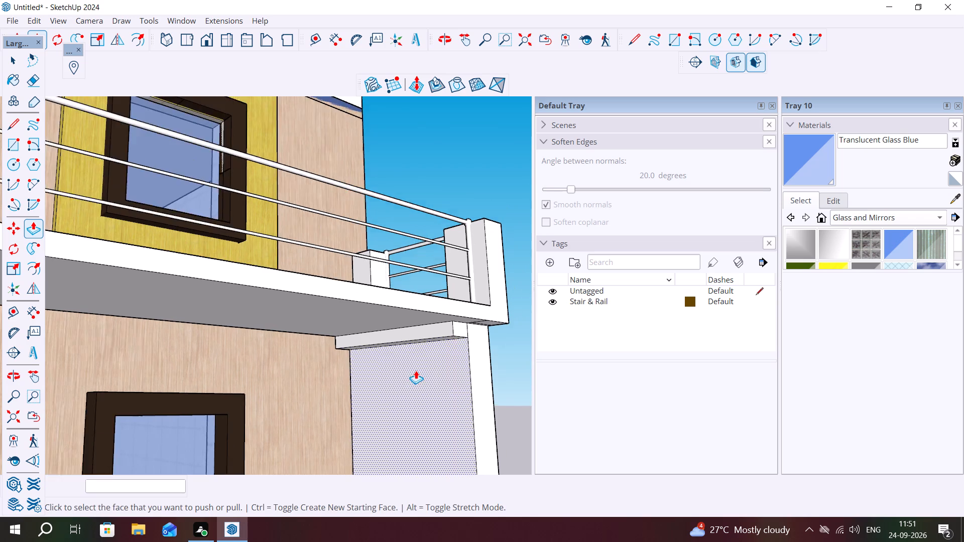
scroll(416, 370, "down", 13)
key("Escape")
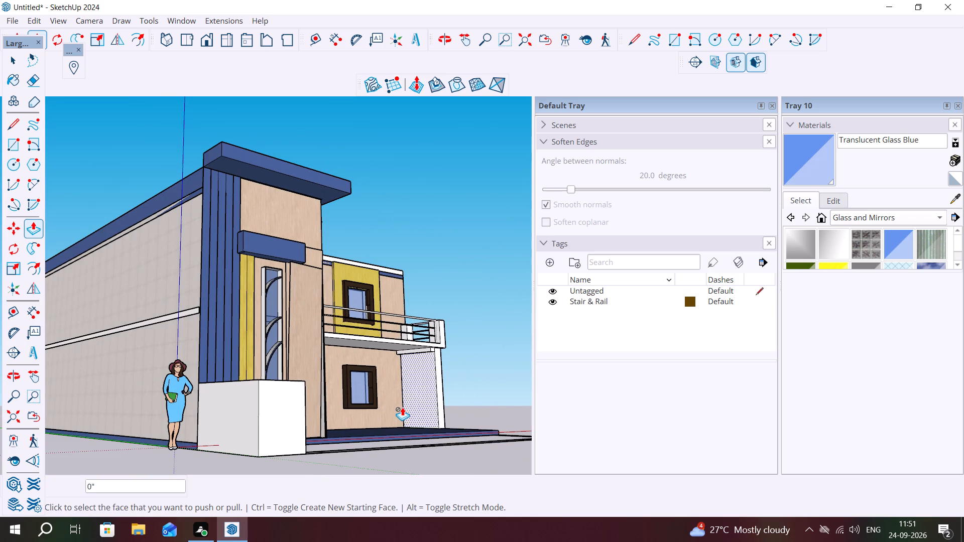
Draw a square of about 5' 6 9/16" on the side wall's inner face, from the beam's lower house-side corner to the wall's front edge.
key("space")
key("r")
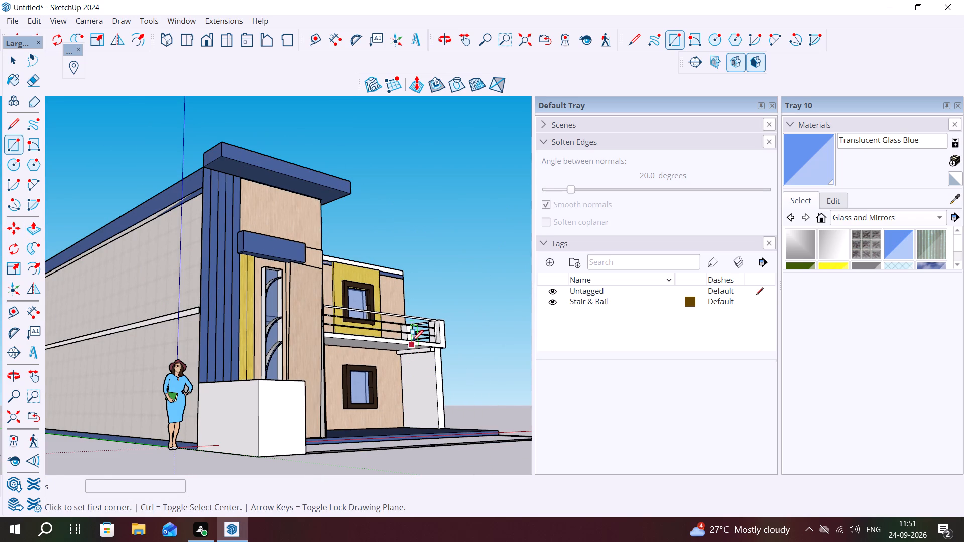
scroll(411, 339, "up", 6)
scroll(396, 383, "up", 2)
middle_click_drag(398, 382, 518, 320)
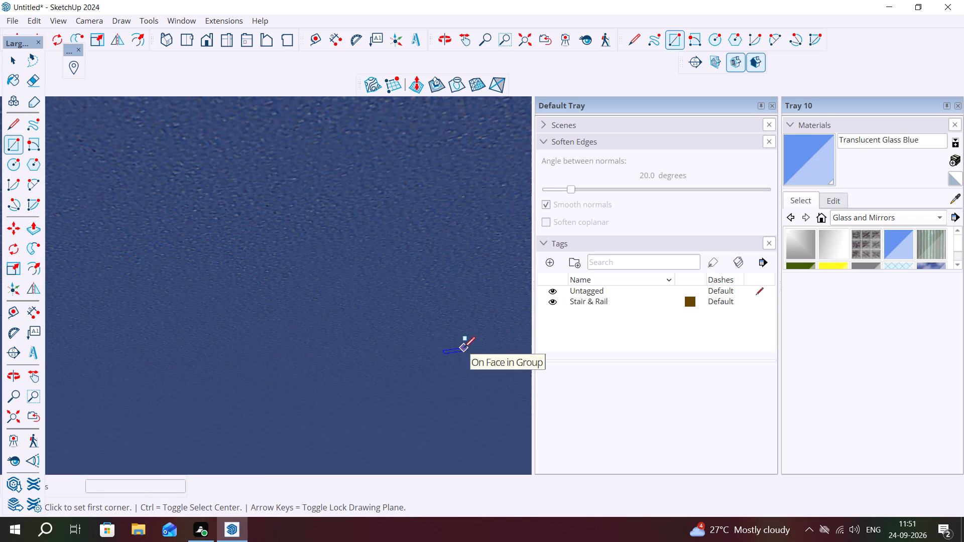
scroll(455, 352, "down", 13)
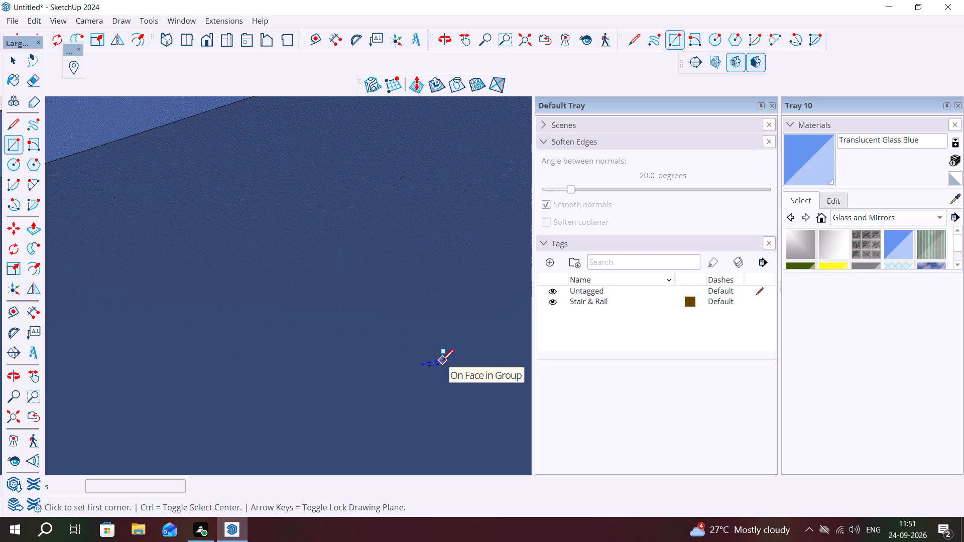
scroll(515, 348, "down", 3)
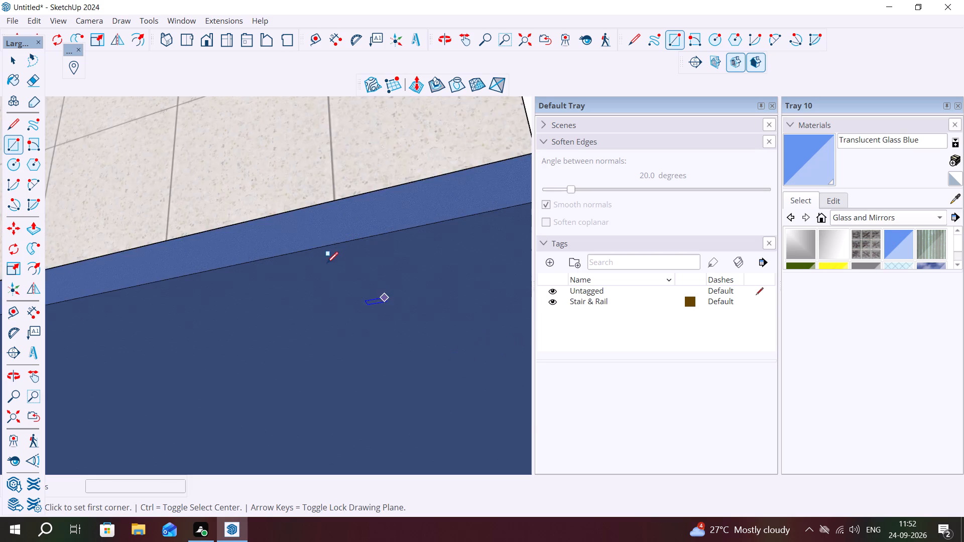
scroll(327, 263, "down", 6)
scroll(313, 254, "up", 1)
scroll(313, 254, "down", 17)
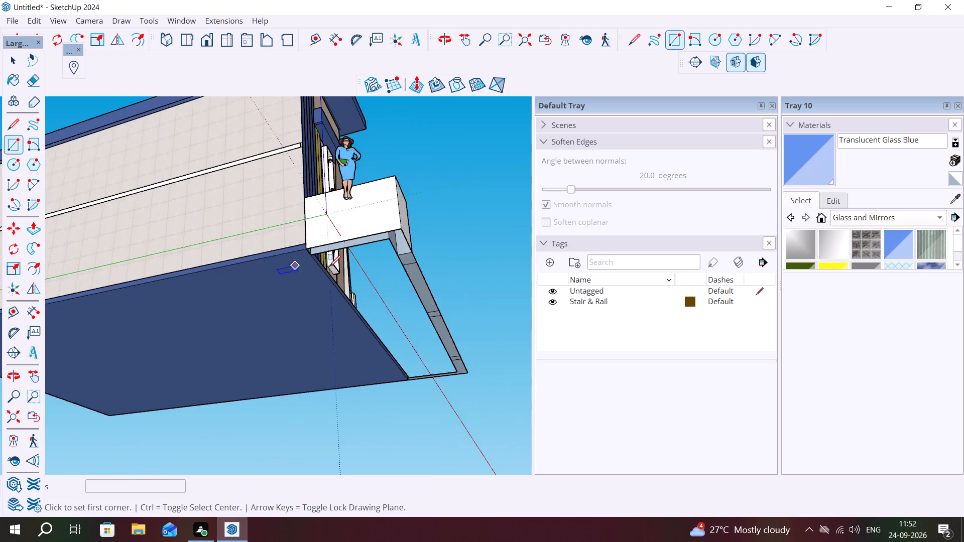
scroll(340, 269, "down", 4)
middle_click_drag(384, 280, 406, 418)
scroll(397, 222, "up", 1)
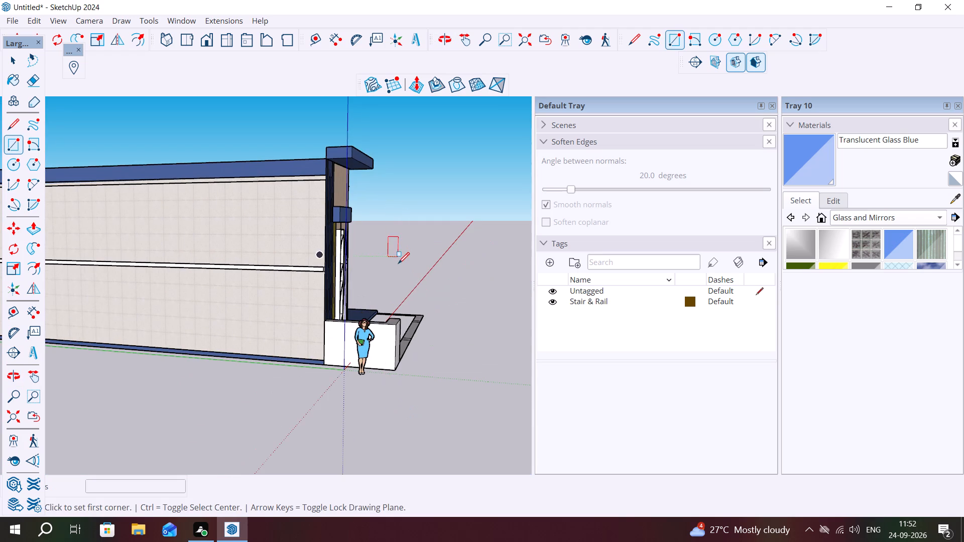
middle_click_drag(390, 269, 272, 309)
scroll(379, 257, "up", 8)
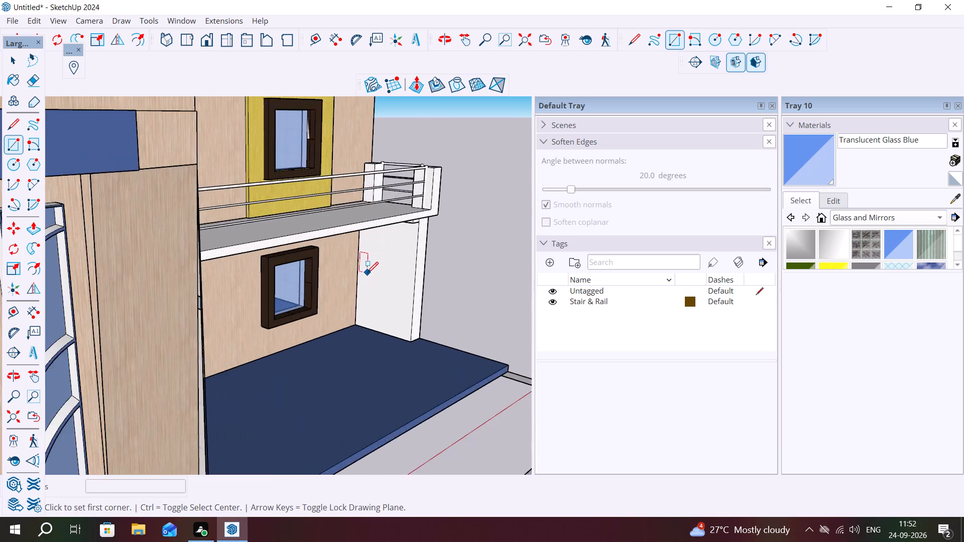
scroll(367, 273, "up", 3)
middle_click_drag(370, 256, 405, 265)
scroll(381, 249, "up", 1)
middle_click_drag(384, 242, 402, 181)
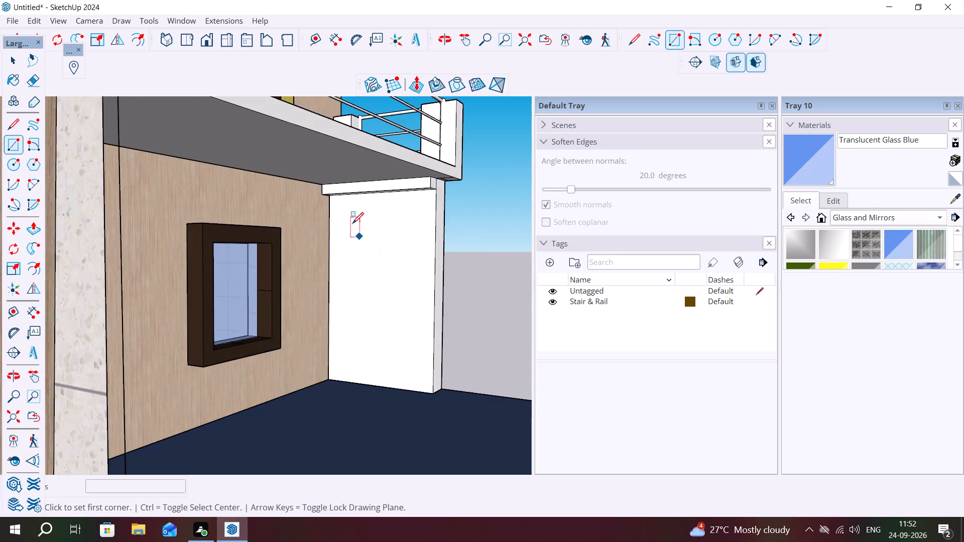
scroll(352, 223, "up", 7)
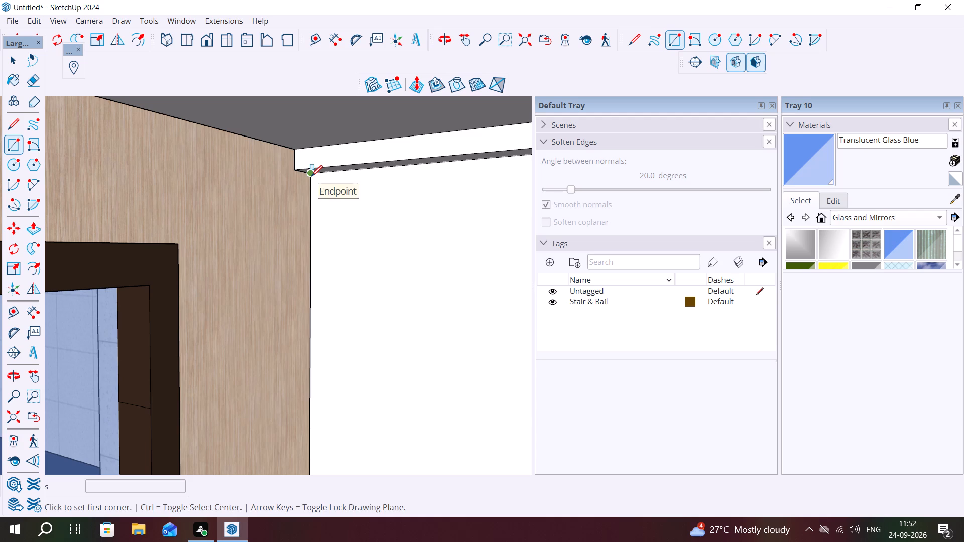
left_click_drag(311, 176, 316, 179)
scroll(302, 244, "down", 7)
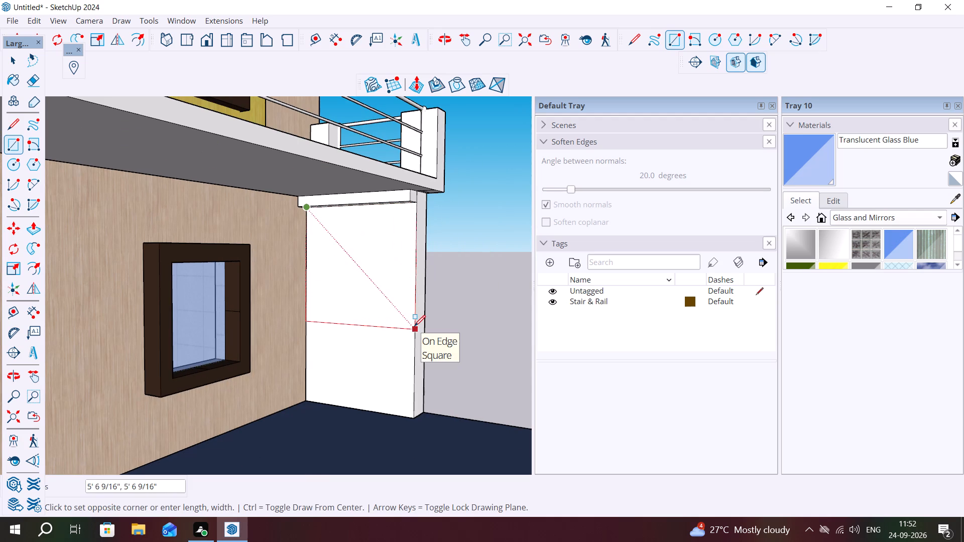
left_click(414, 326)
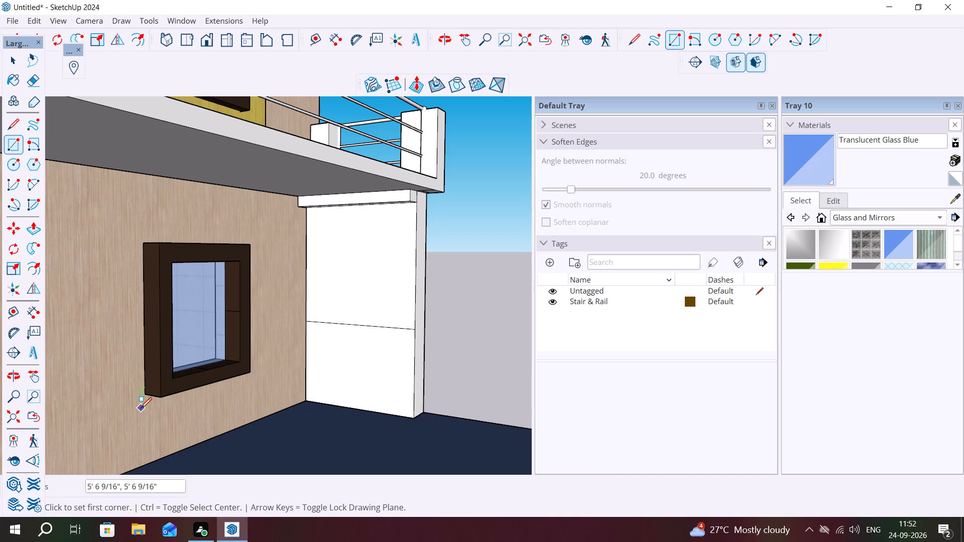
Examine the side wall, beam and balcony from around the front and side of the house.
scroll(376, 351, "down", 2)
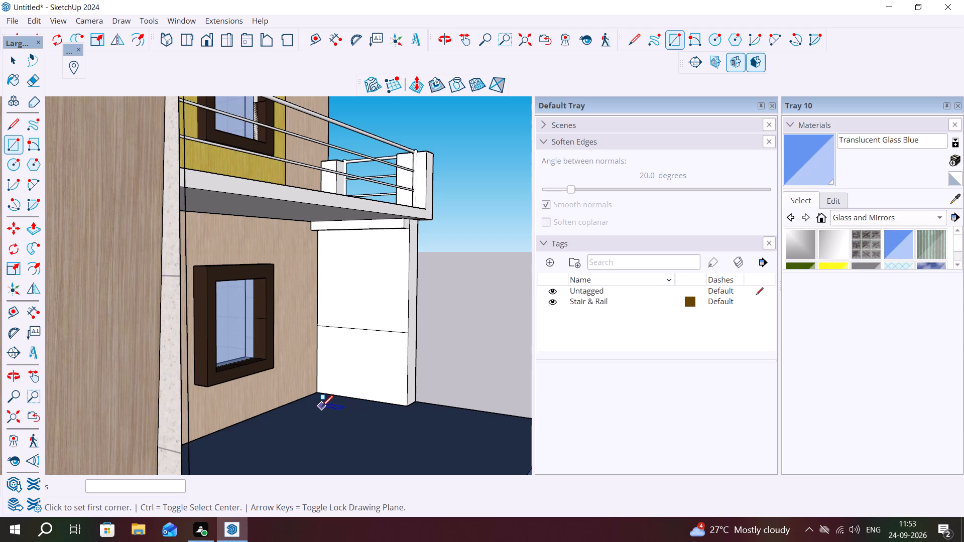
middle_click_drag(337, 312, 443, 342)
scroll(381, 339, "down", 5)
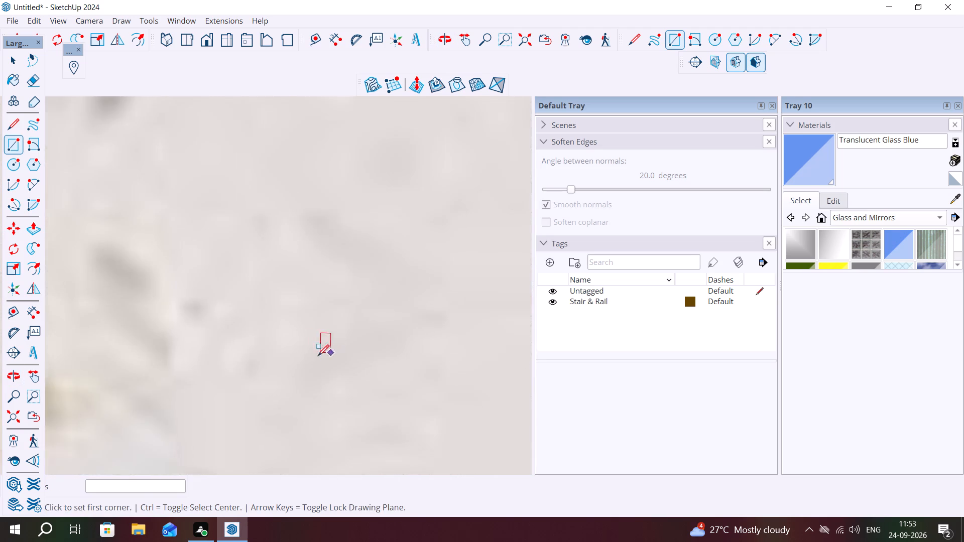
scroll(318, 356, "down", 4)
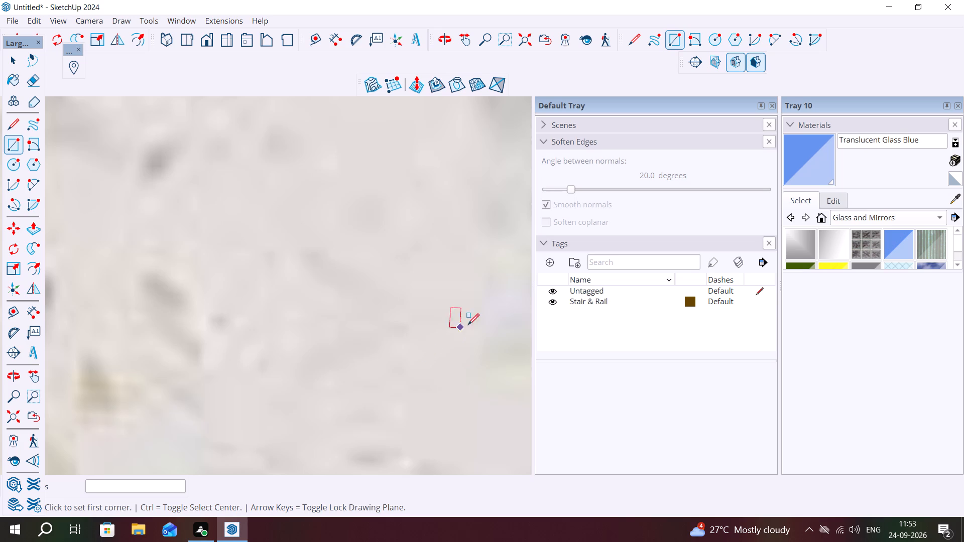
scroll(507, 305, "down", 20)
scroll(507, 305, "down", 5)
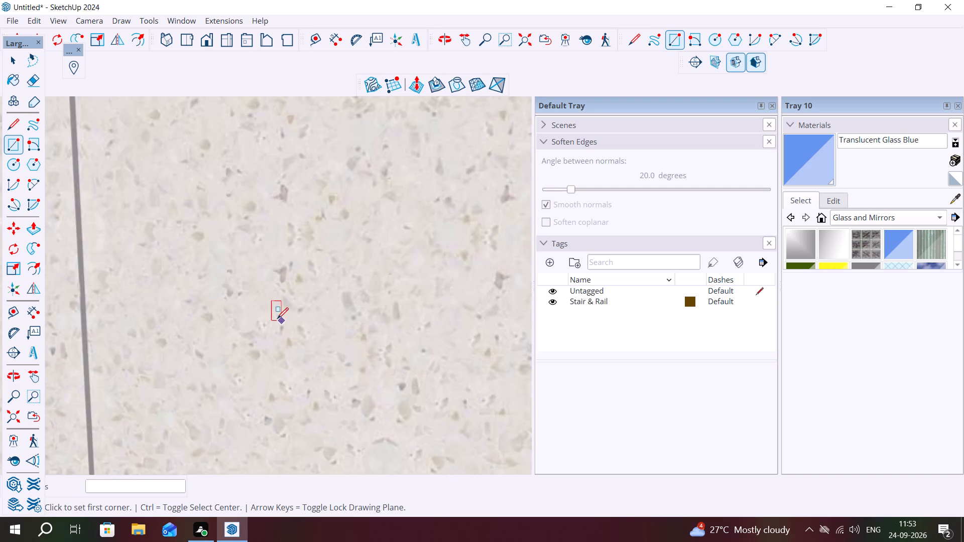
scroll(277, 319, "down", 20)
scroll(277, 319, "down", 9)
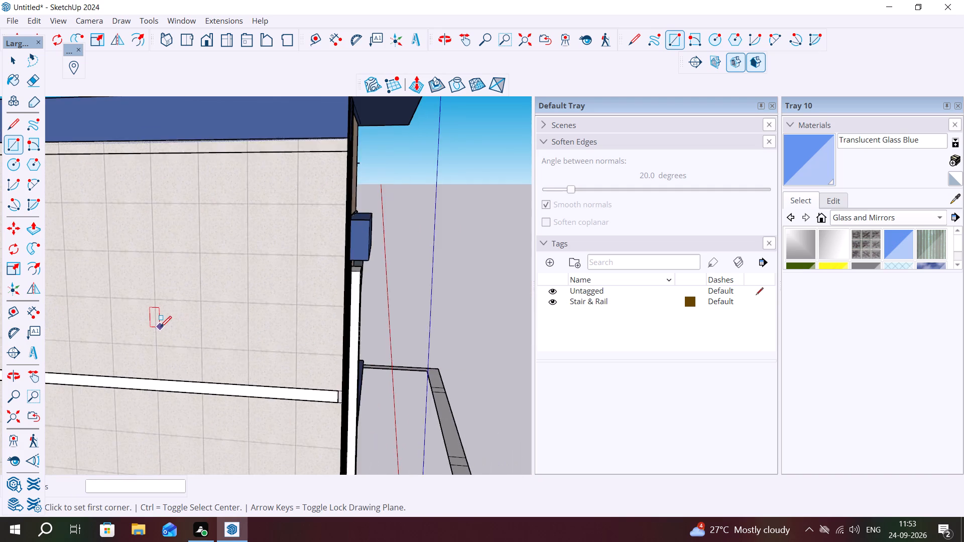
scroll(160, 327, "down", 7)
middle_click_drag(316, 367, 252, 383)
scroll(359, 337, "up", 1)
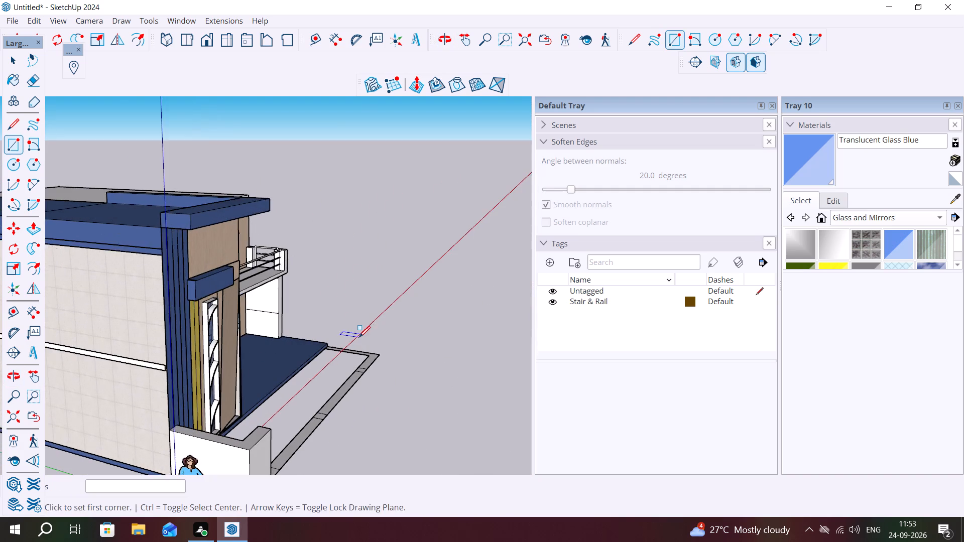
middle_click_drag(347, 336, 317, 331)
scroll(287, 313, "up", 7)
middle_click_drag(276, 294, 290, 264)
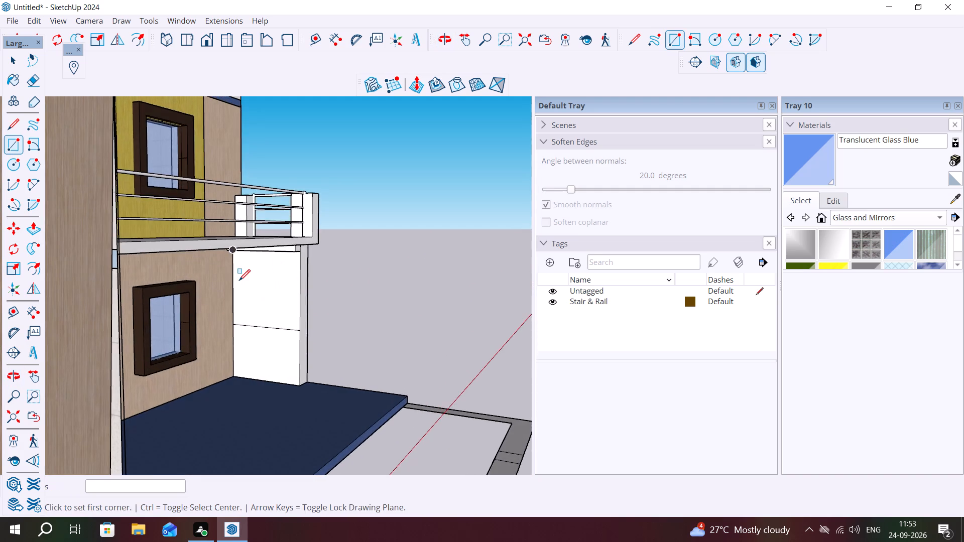
scroll(238, 273, "up", 5)
middle_click_drag(238, 262, 269, 232)
scroll(377, 293, "down", 2)
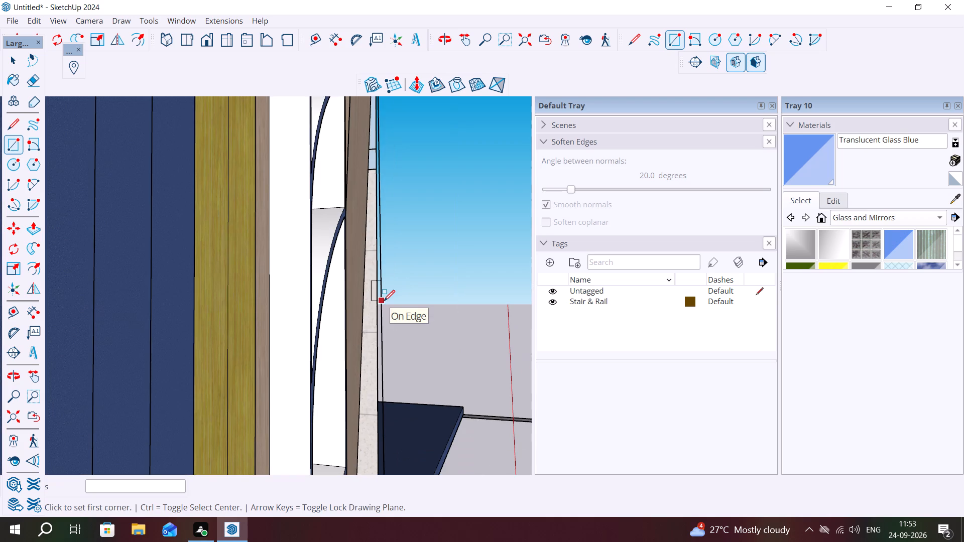
scroll(421, 329, "down", 8)
middle_click_drag(450, 343, 356, 367)
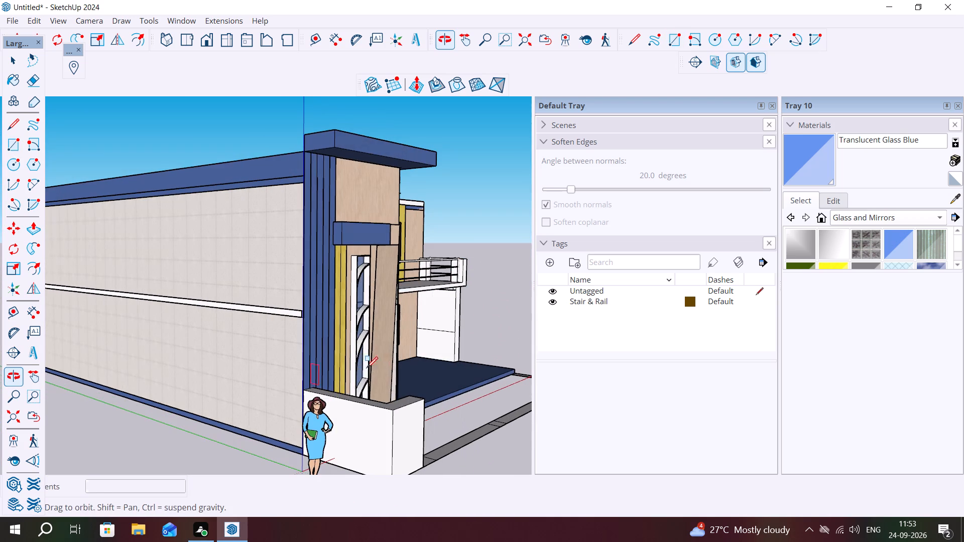
scroll(409, 316, "up", 6)
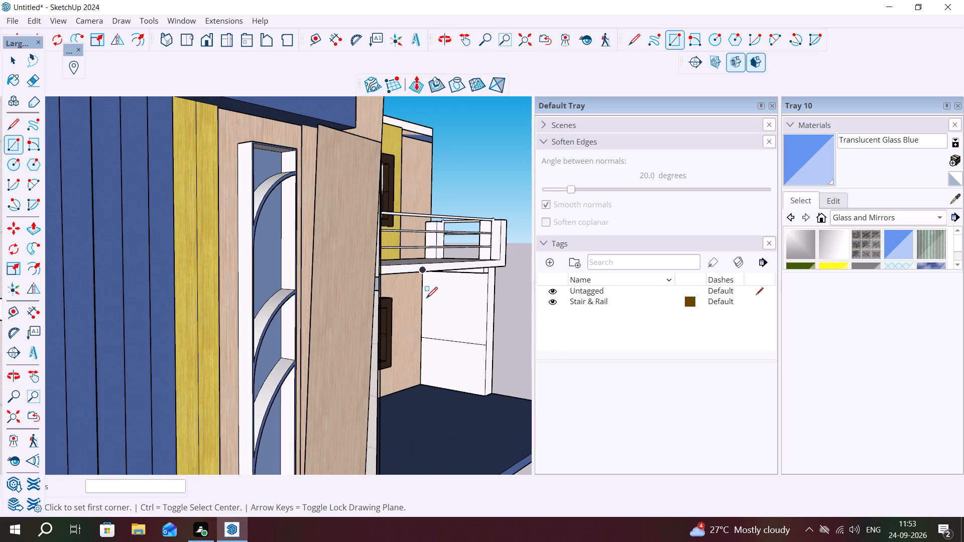
middle_click_drag(425, 281, 443, 261)
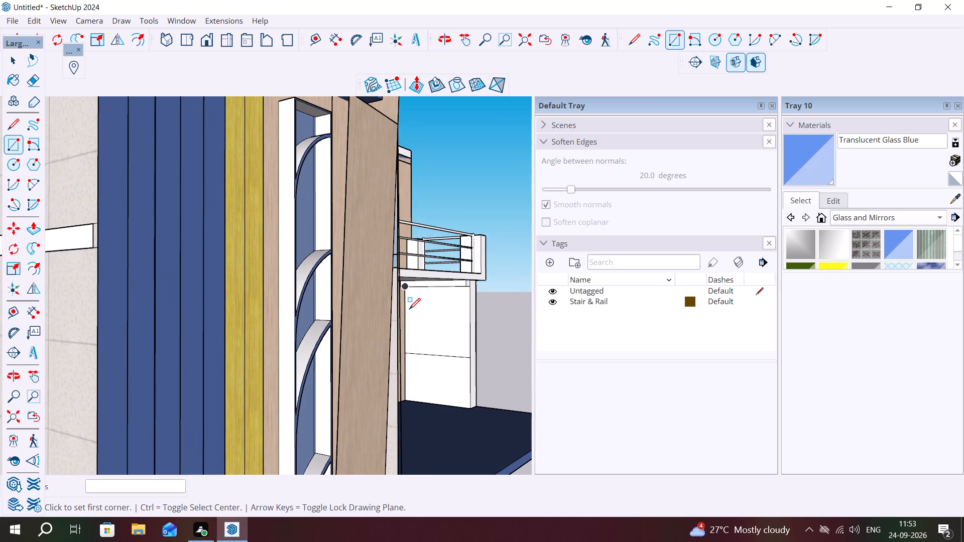
scroll(409, 306, "up", 3)
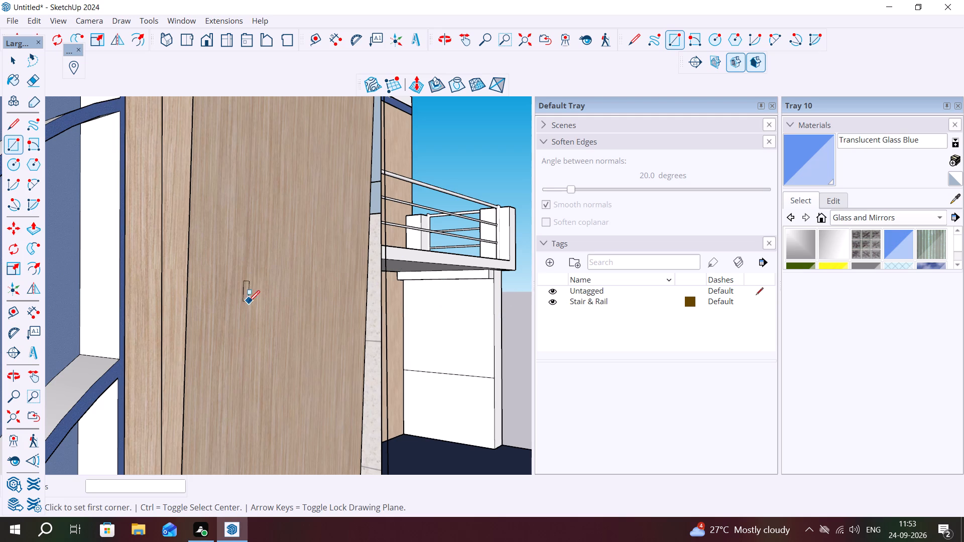
scroll(481, 296, "up", 5)
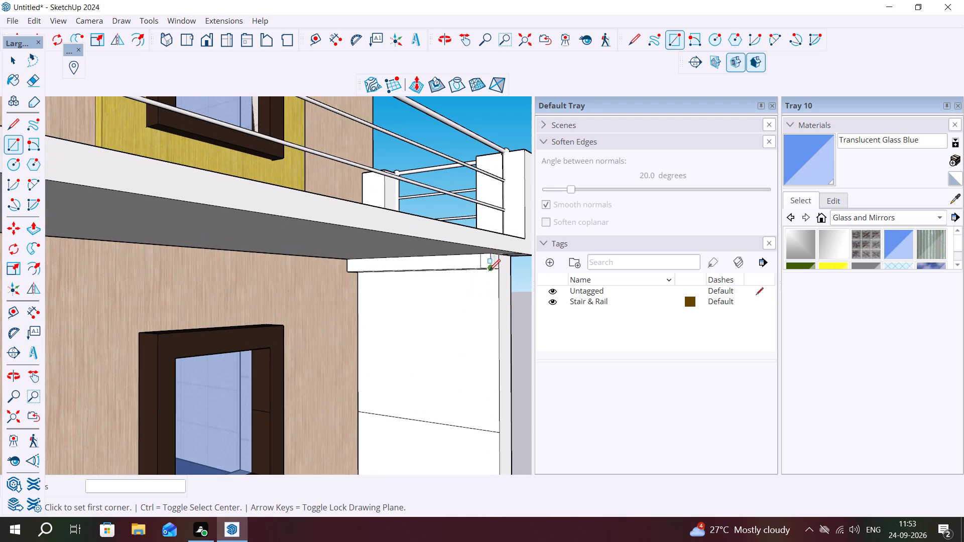
Draw a rectangle about 1' 4 7/16" by 9' 6 1/8" on the side wall's inner face, from the beam's front lower corner to the wall base.
middle_click_drag(486, 282, 517, 273)
scroll(517, 273, "up", 1)
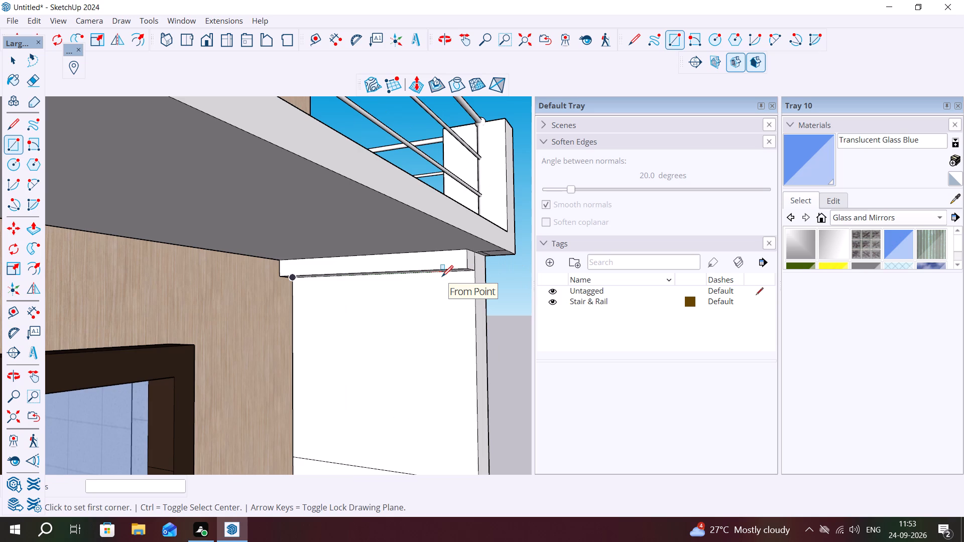
scroll(440, 275, "up", 3)
middle_click_drag(468, 281, 484, 263)
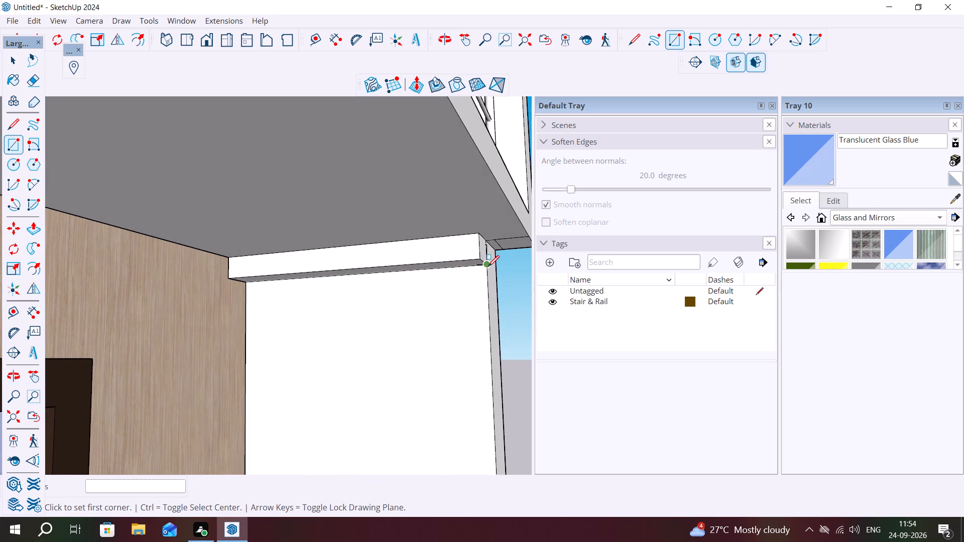
left_click(488, 267)
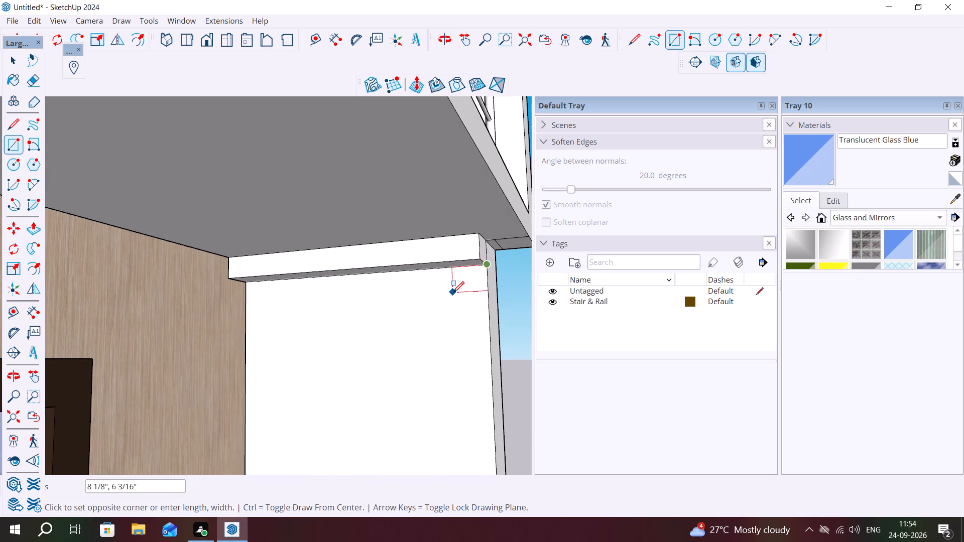
scroll(453, 293, "down", 14)
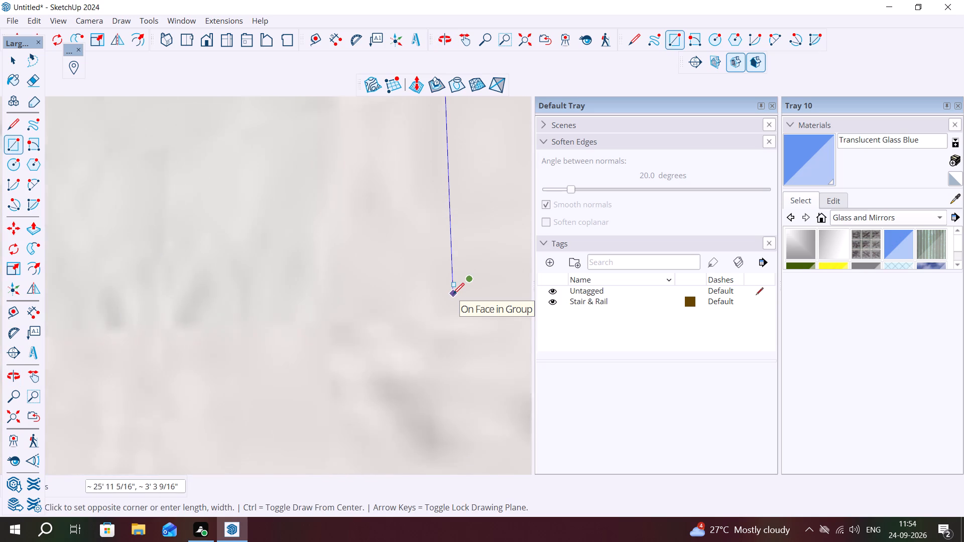
scroll(453, 294, "down", 20)
scroll(391, 347, "up", 1)
scroll(391, 349, "down", 7)
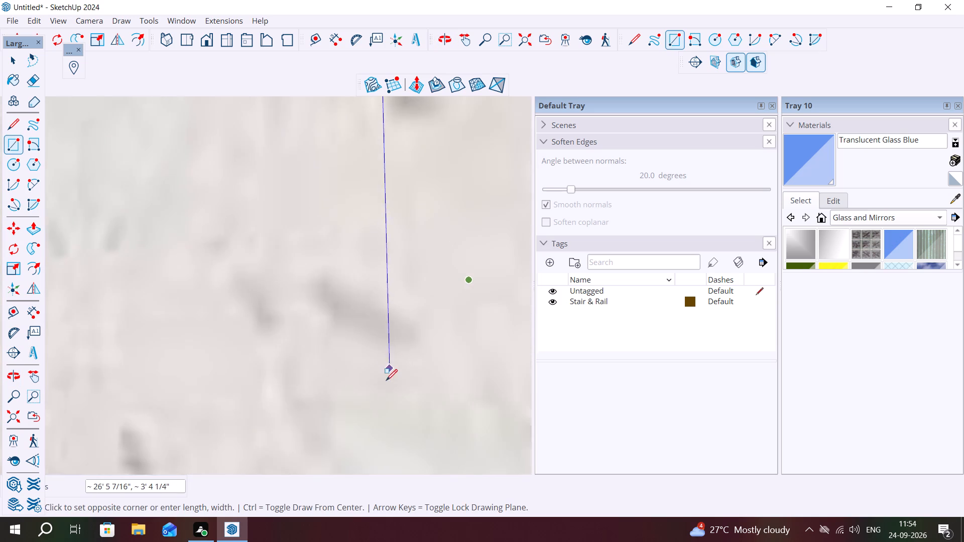
scroll(386, 380, "down", 18)
scroll(402, 342, "up", 1)
scroll(402, 342, "down", 11)
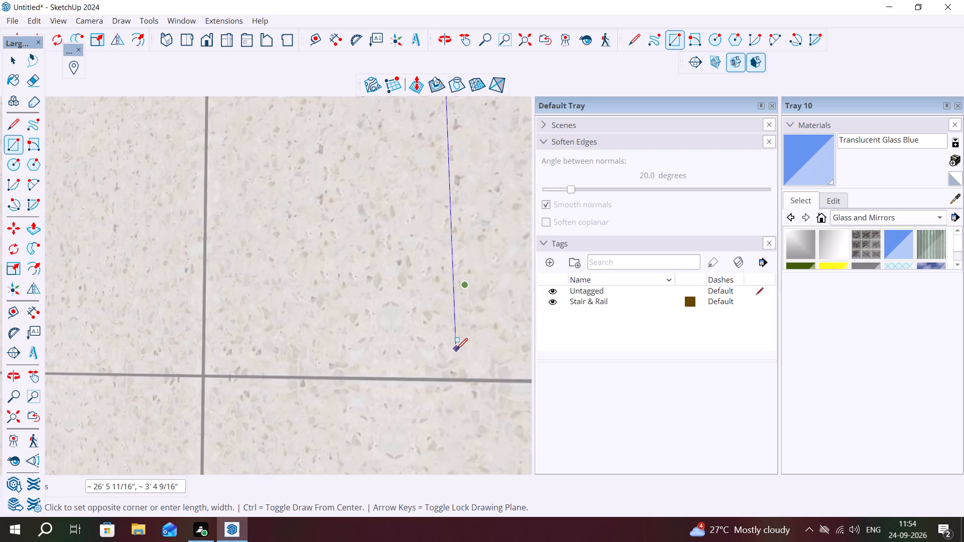
scroll(456, 349, "down", 20)
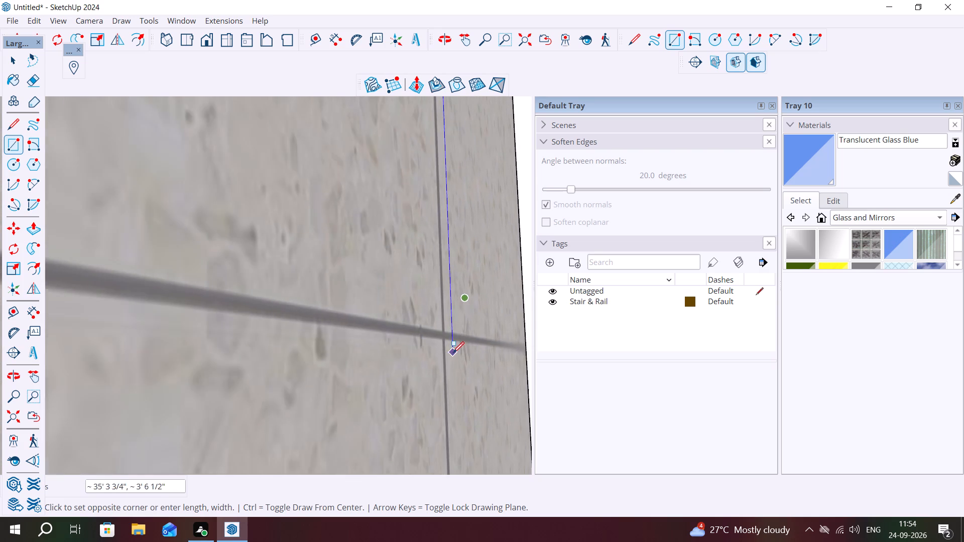
scroll(453, 353, "down", 17)
scroll(454, 352, "down", 5)
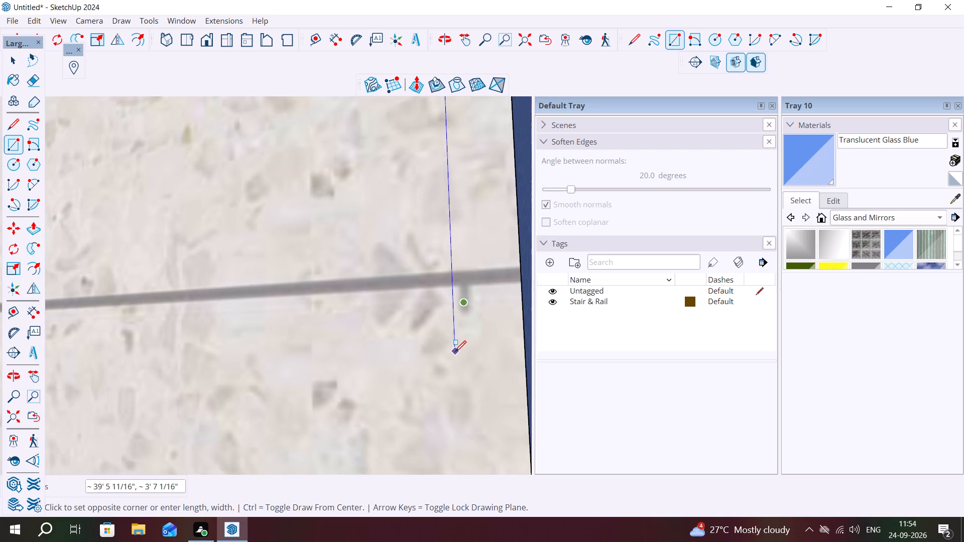
scroll(455, 352, "down", 14)
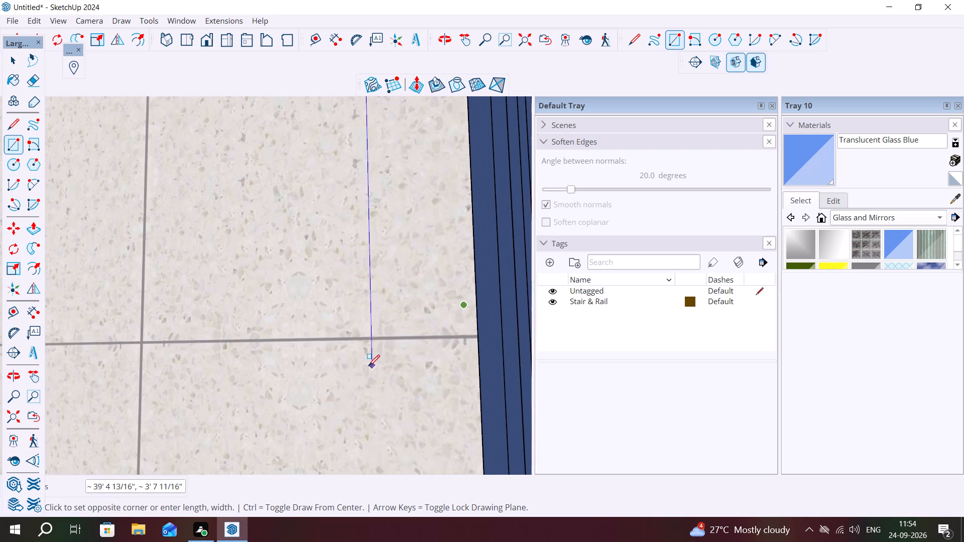
scroll(364, 367, "down", 16)
scroll(440, 341, "down", 3)
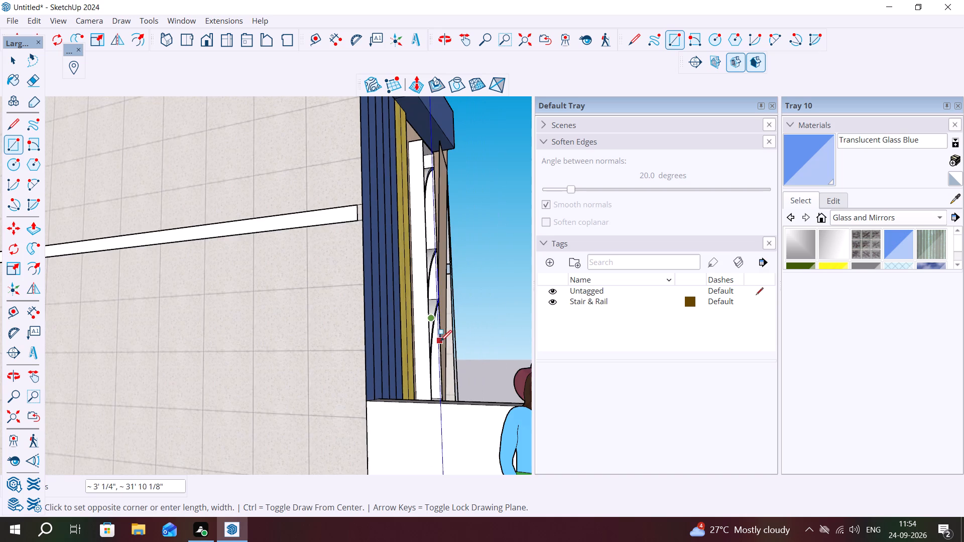
middle_click_drag(456, 342, 400, 352)
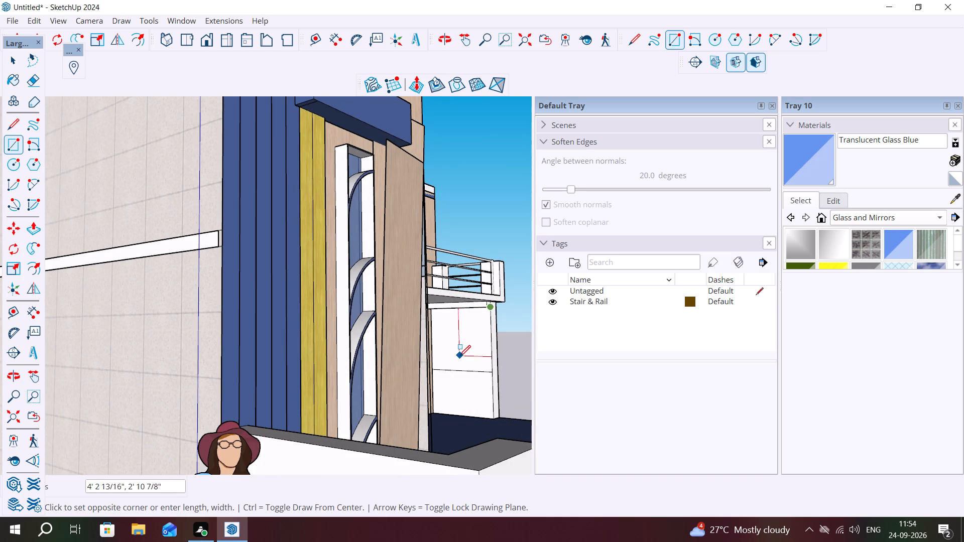
left_click(478, 416)
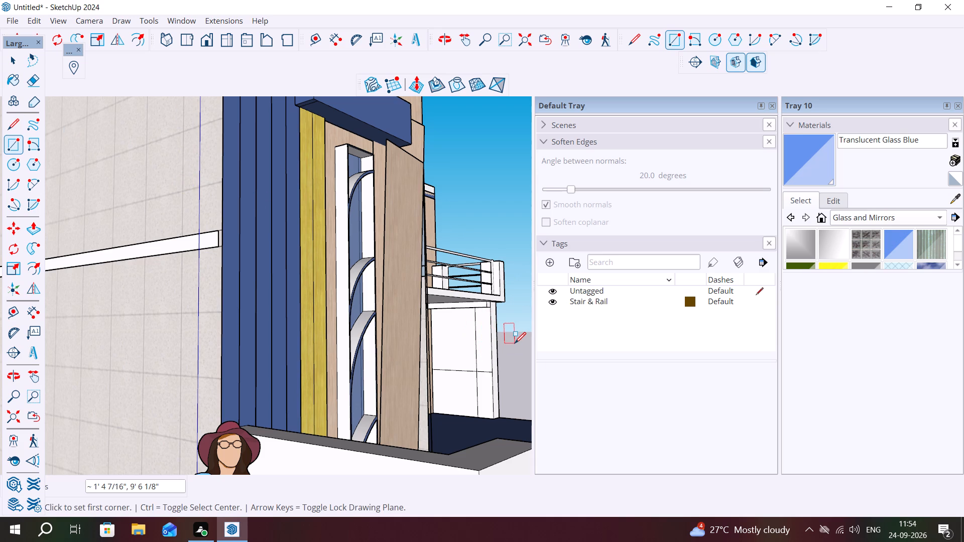
key("Escape")
Delete the horizontal edge segment crossing the tall strip at the front of the side wall's inner face.
key("space")
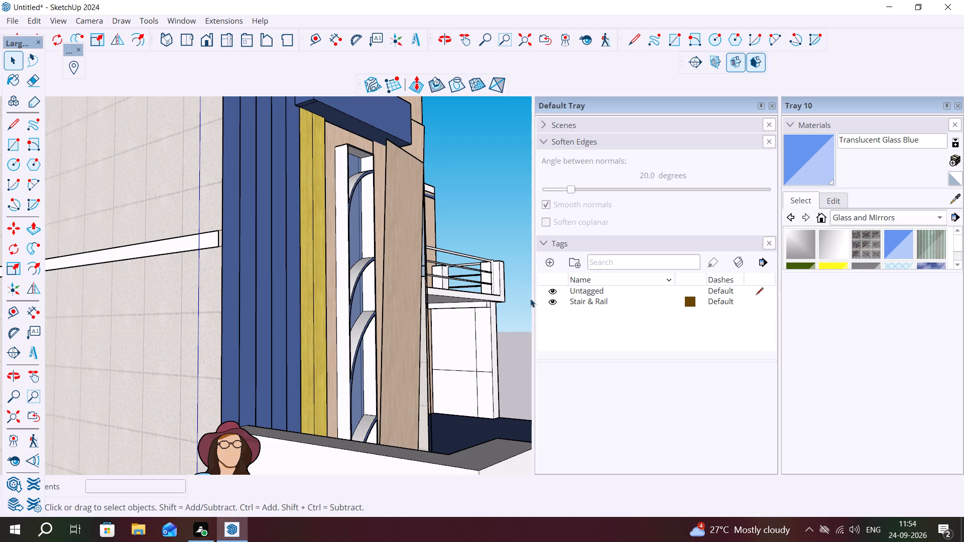
scroll(494, 389, "up", 1)
middle_click_drag(485, 389, 457, 398)
scroll(508, 366, "up", 1)
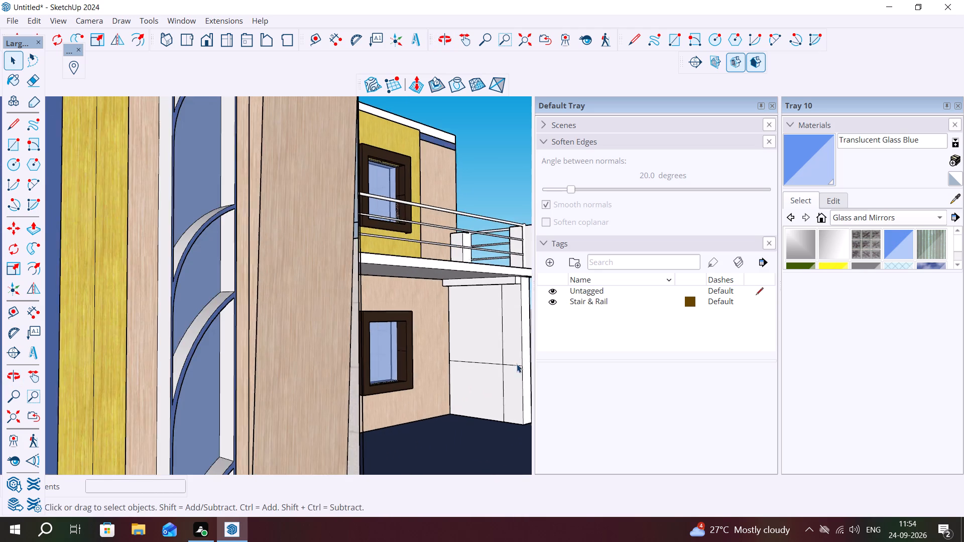
middle_click(520, 363)
scroll(514, 355, "up", 5)
left_click(515, 371)
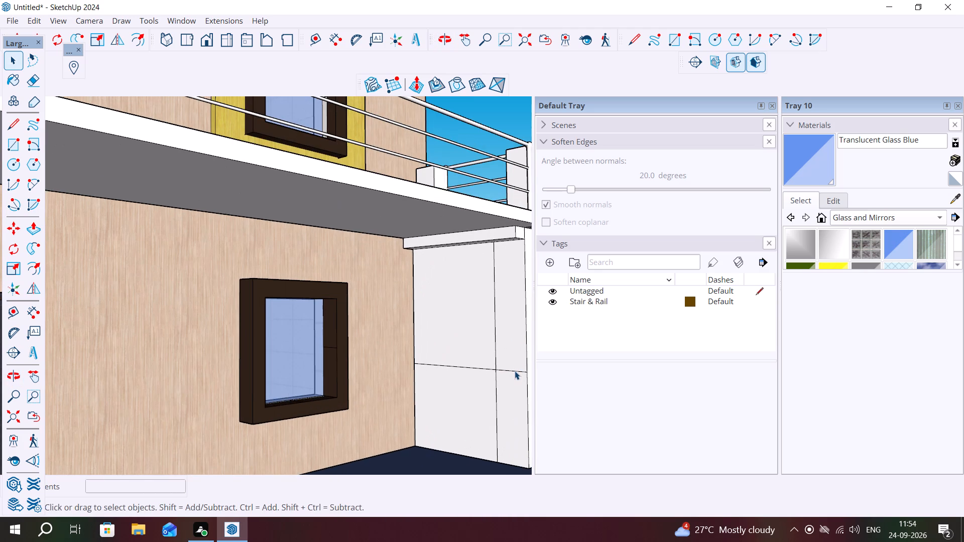
key("Delete")
Pull the tall front strip of the side wall's inner face out about 9 3/16" to form a column under the beam.
left_click(471, 340)
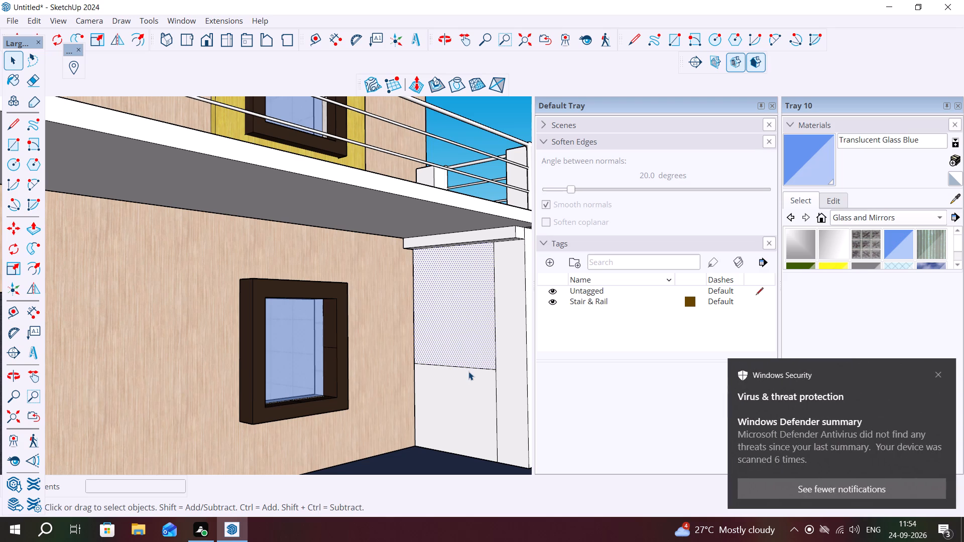
key("p")
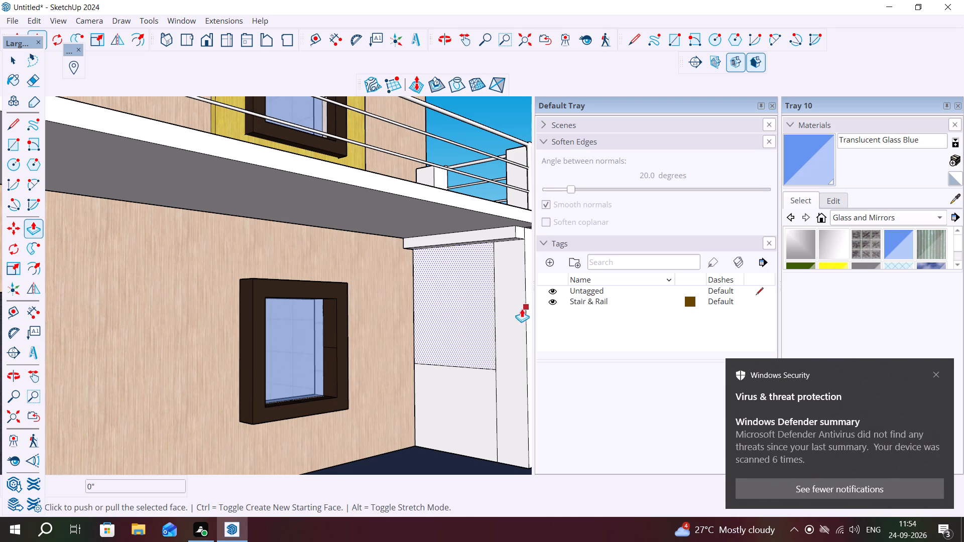
key("Escape")
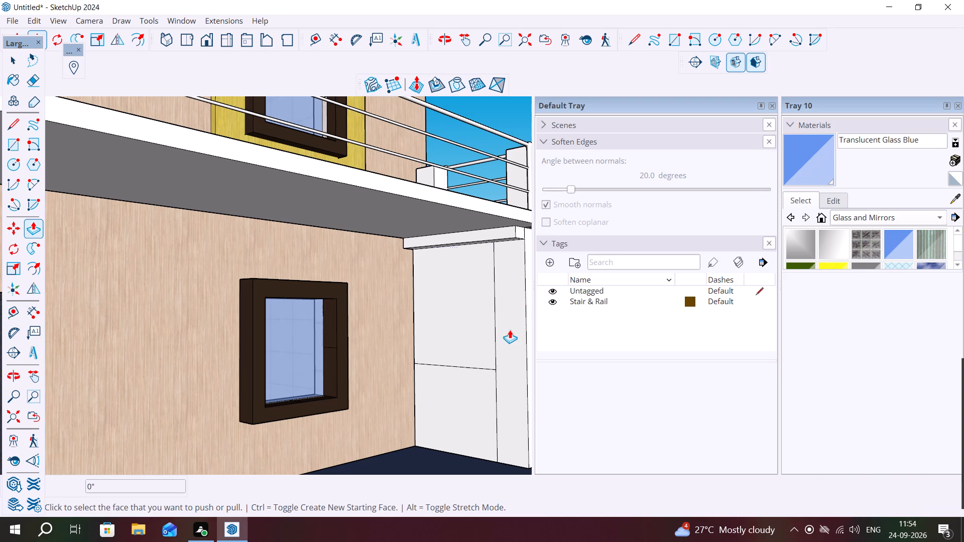
left_click(507, 325)
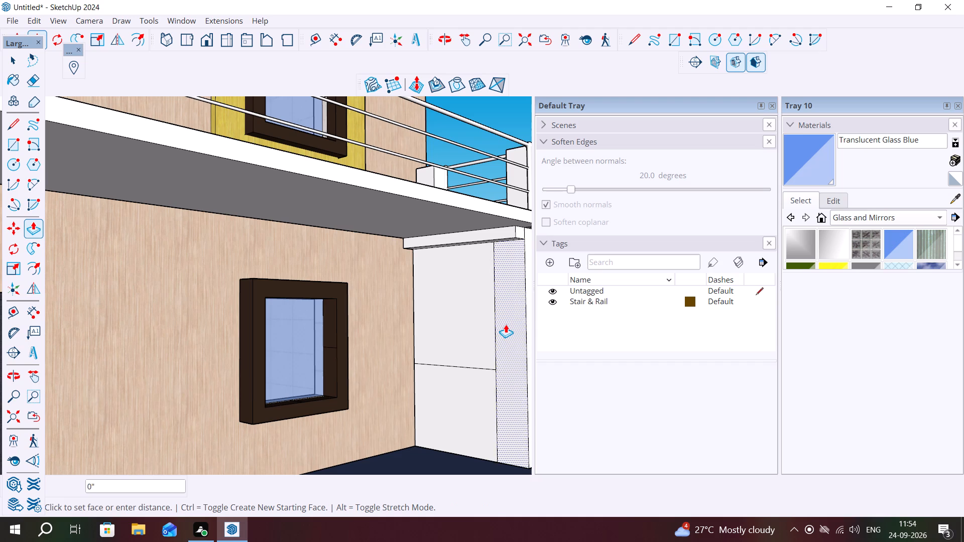
left_click(499, 323)
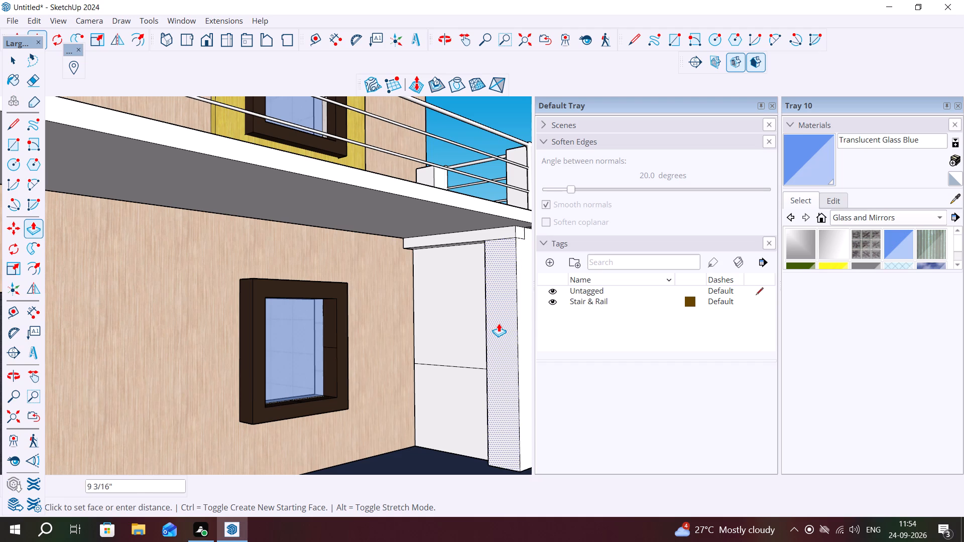
Pull the side wall's lower inner panel out 9 3/16", flush with the column face.
left_click(456, 379)
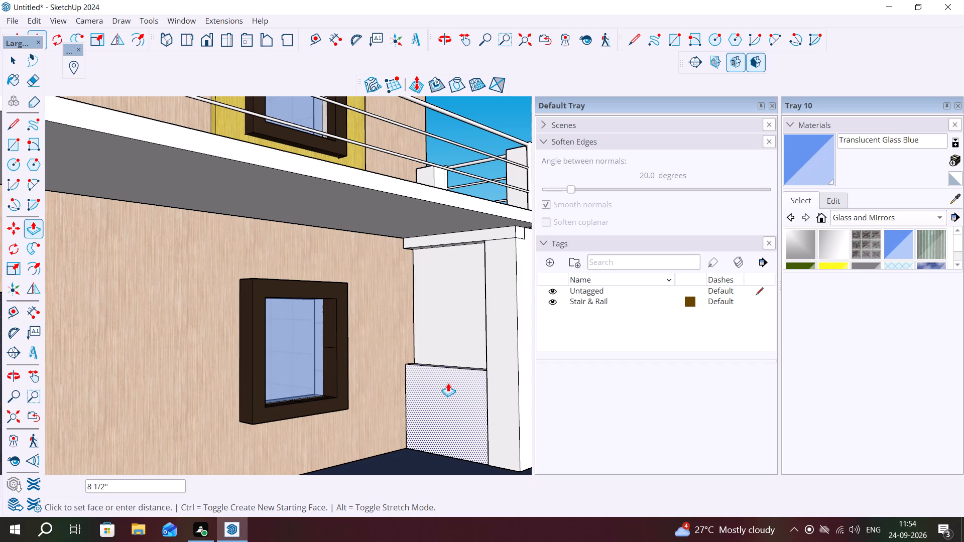
middle_click_drag(446, 391, 443, 428)
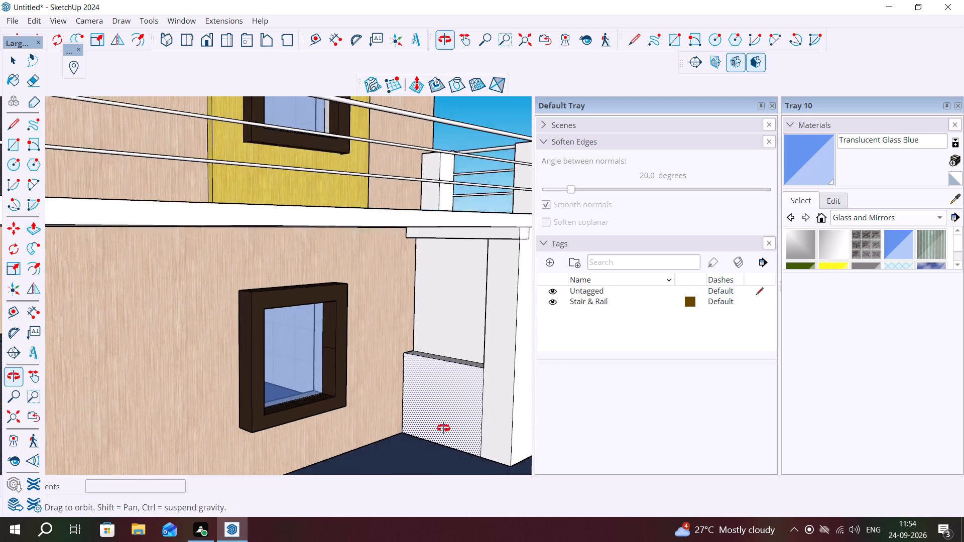
middle_click_drag(443, 428, 445, 439)
left_click(446, 439)
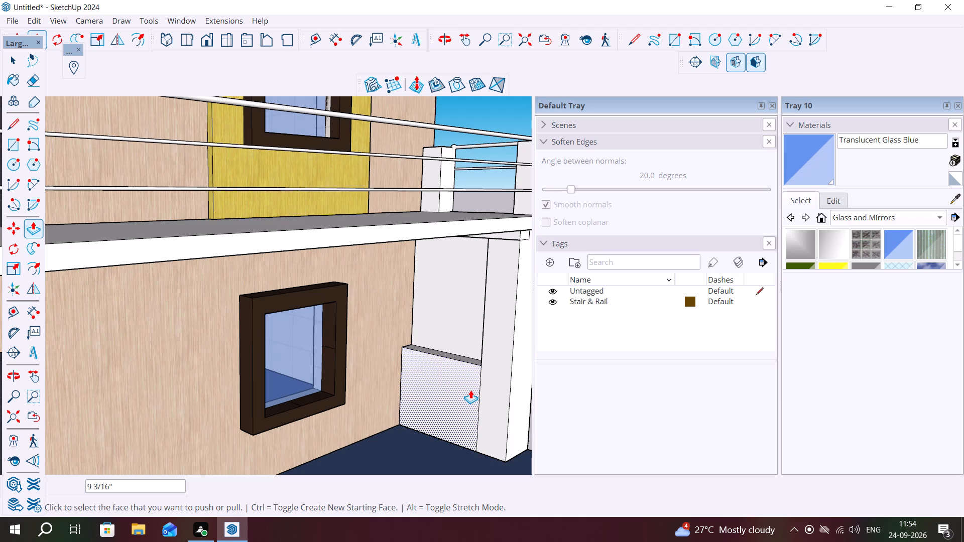
key("Escape")
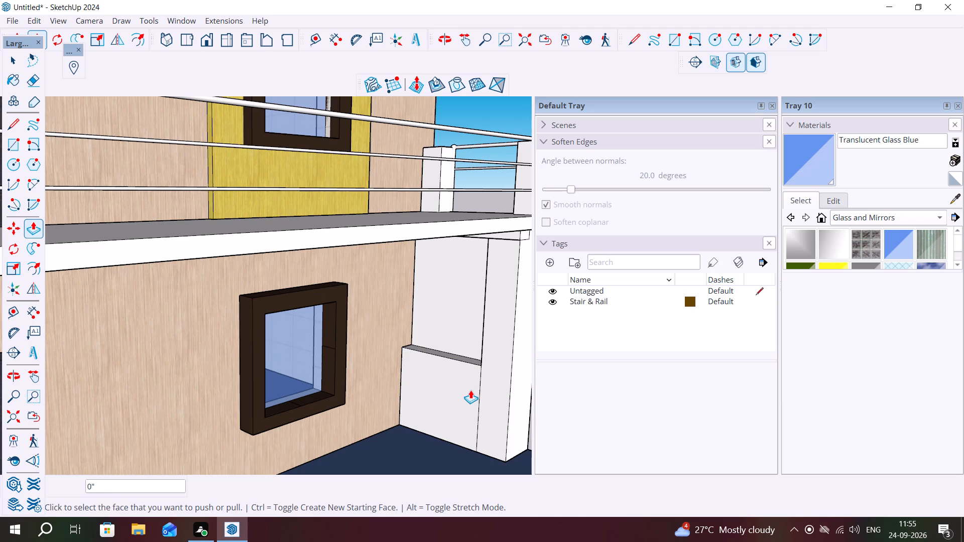
key("Escape")
Delete the vertical edge dividing the column face from the lower wall panel.
key("space")
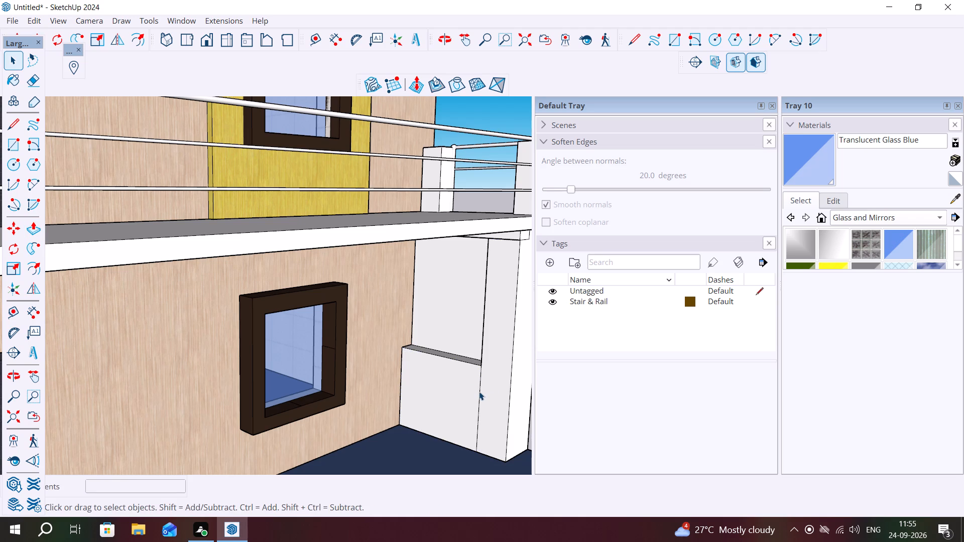
left_click(479, 391)
key("Delete")
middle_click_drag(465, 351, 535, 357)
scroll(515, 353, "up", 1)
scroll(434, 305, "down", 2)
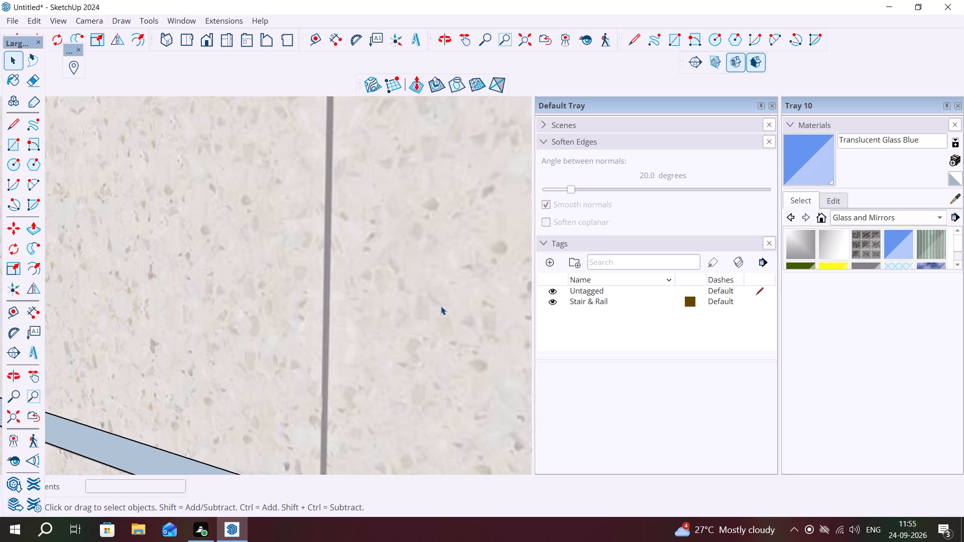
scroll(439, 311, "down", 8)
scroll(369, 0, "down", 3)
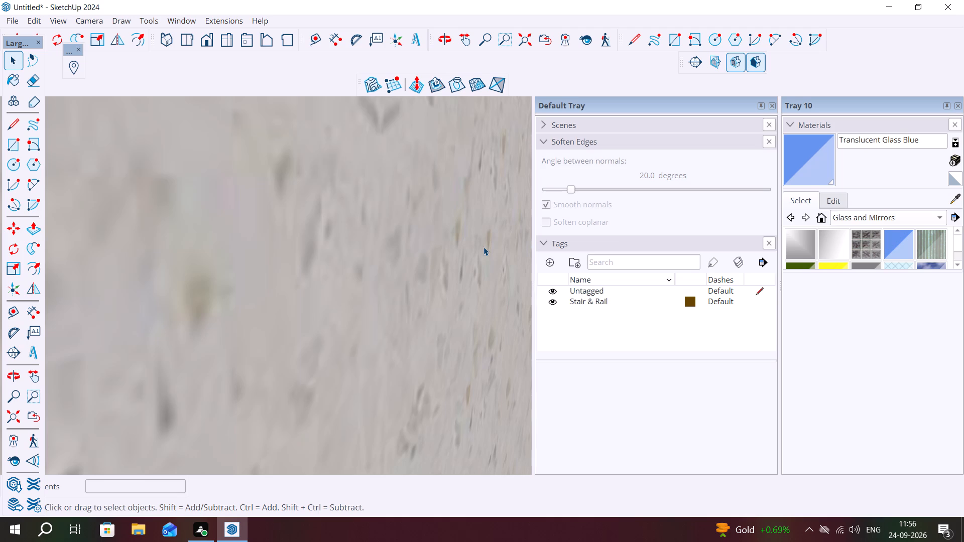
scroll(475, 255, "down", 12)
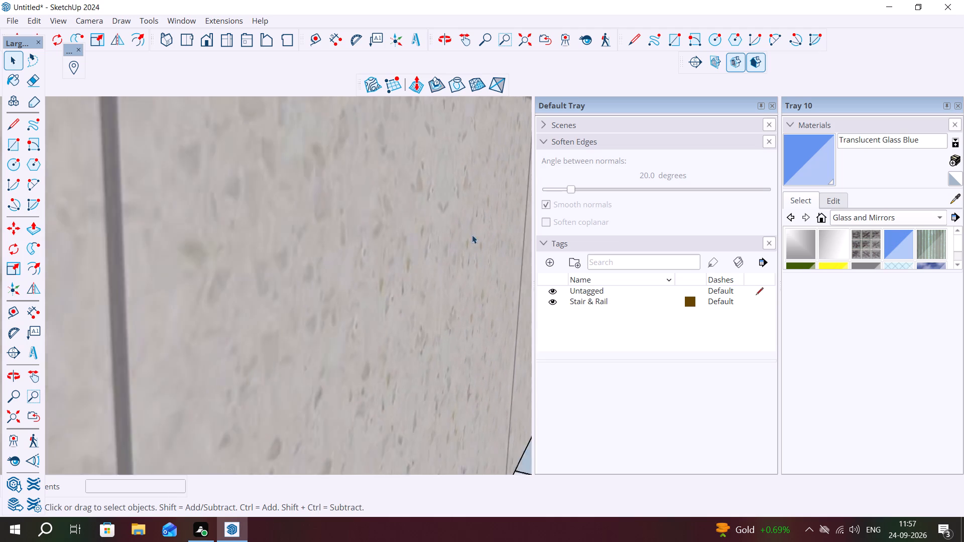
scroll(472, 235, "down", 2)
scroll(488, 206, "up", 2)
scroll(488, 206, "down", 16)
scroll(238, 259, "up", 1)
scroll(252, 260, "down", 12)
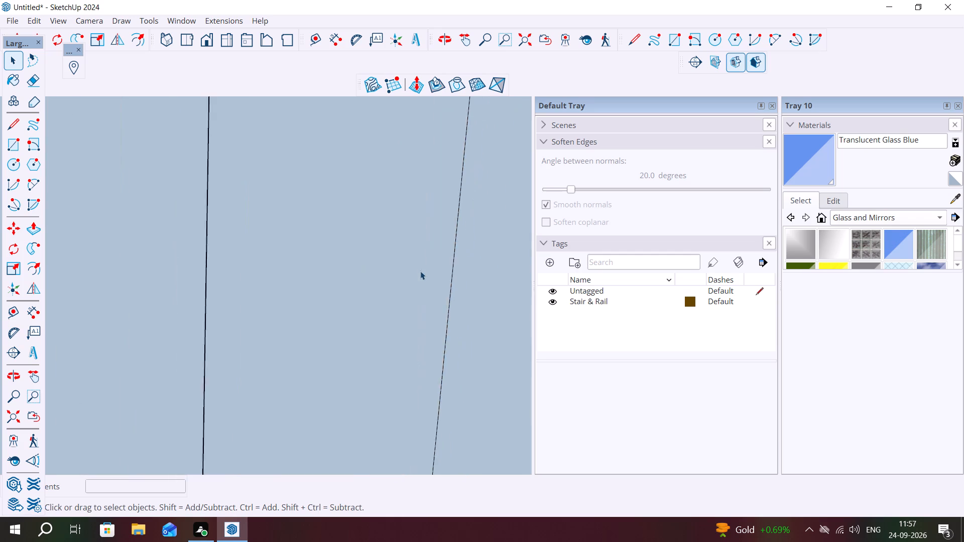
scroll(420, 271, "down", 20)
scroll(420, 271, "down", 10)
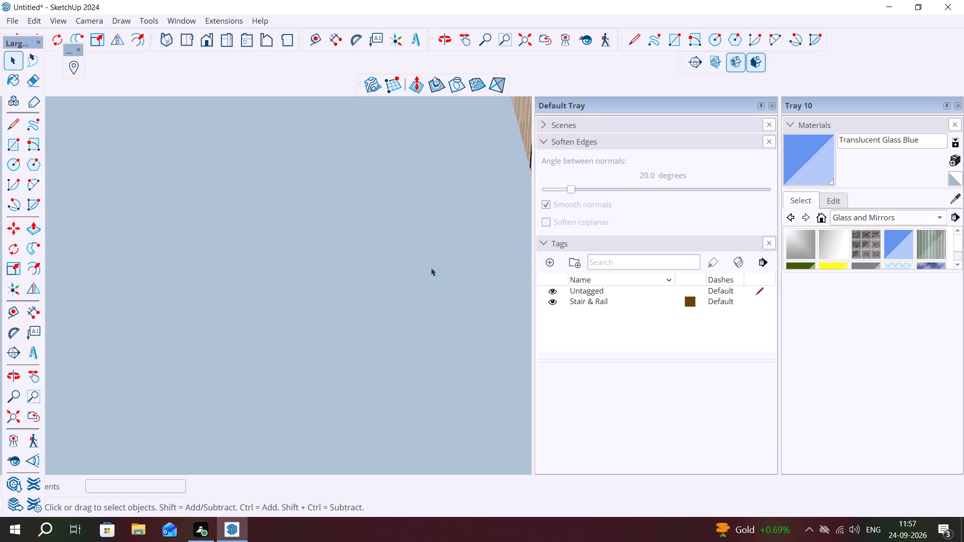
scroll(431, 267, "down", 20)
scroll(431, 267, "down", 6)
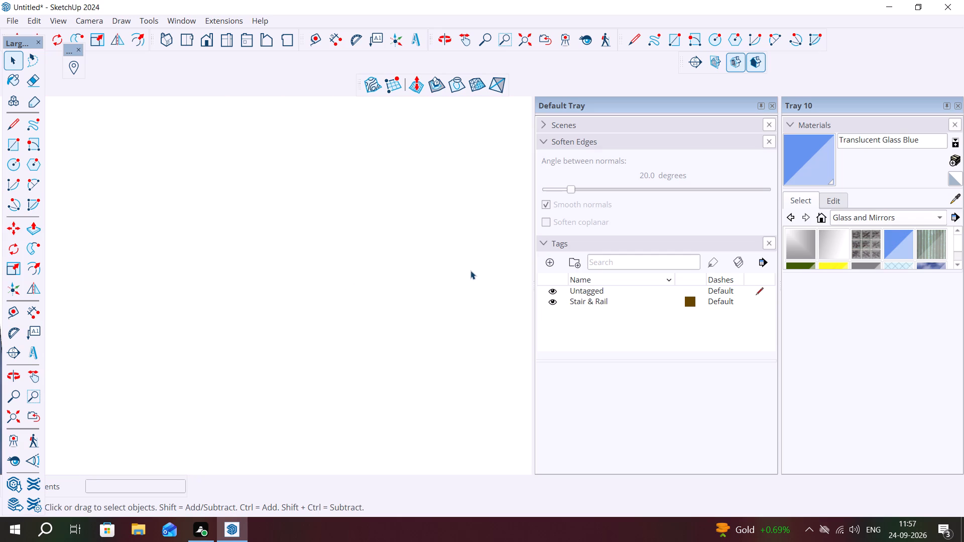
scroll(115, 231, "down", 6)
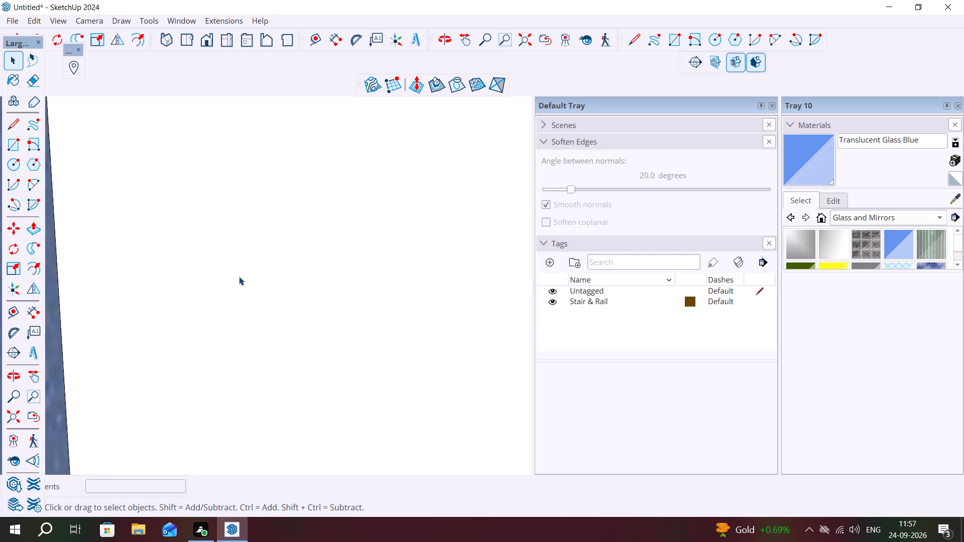
Delete the bottom and side edges outlining the beam end on the front face of the porch column.
scroll(239, 277, "down", 20)
scroll(239, 277, "down", 10)
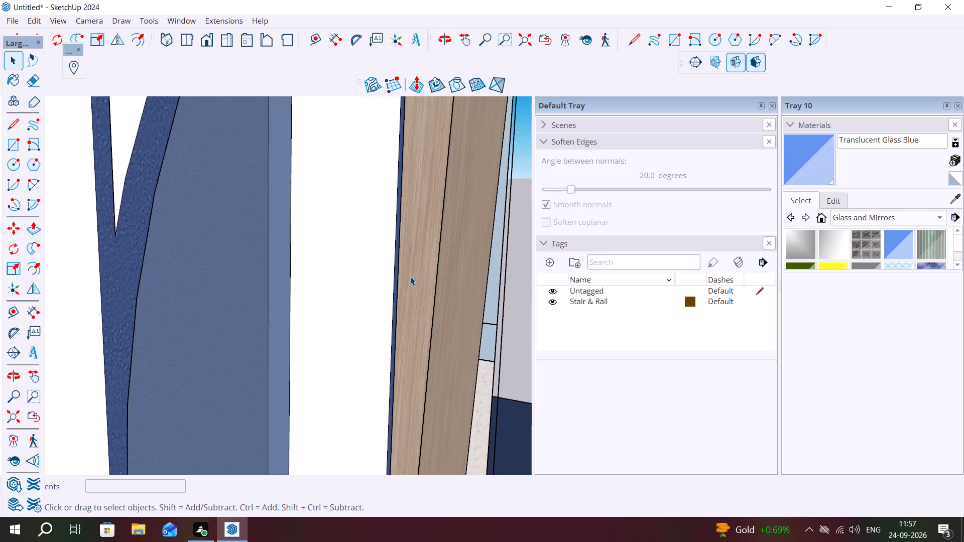
scroll(410, 277, "down", 10)
middle_click_drag(401, 277, 266, 267)
scroll(298, 266, "down", 7)
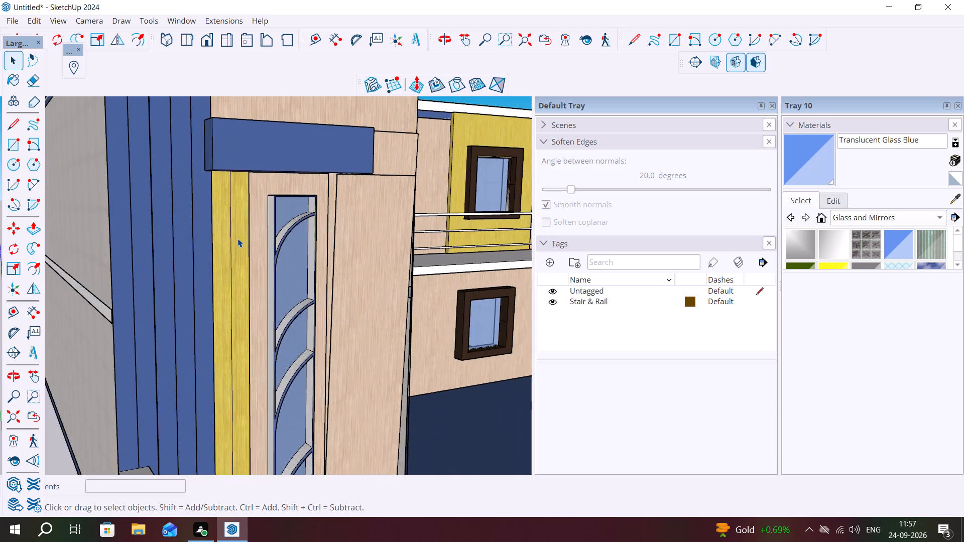
scroll(237, 238, "down", 12)
middle_click_drag(342, 288, 249, 285)
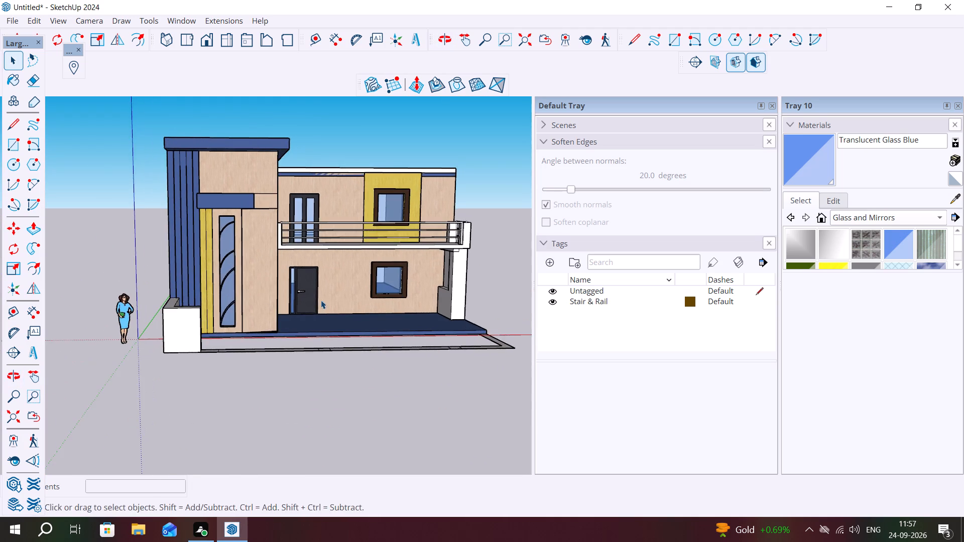
scroll(318, 300, "up", 1)
middle_click_drag(313, 300, 303, 301)
scroll(475, 274, "up", 5)
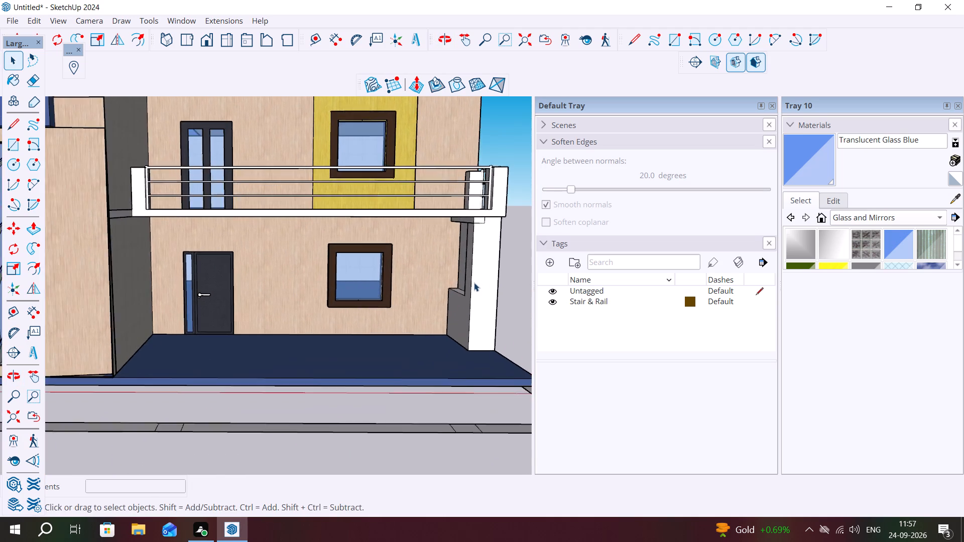
scroll(474, 283, "up", 3)
middle_click_drag(465, 274, 496, 280)
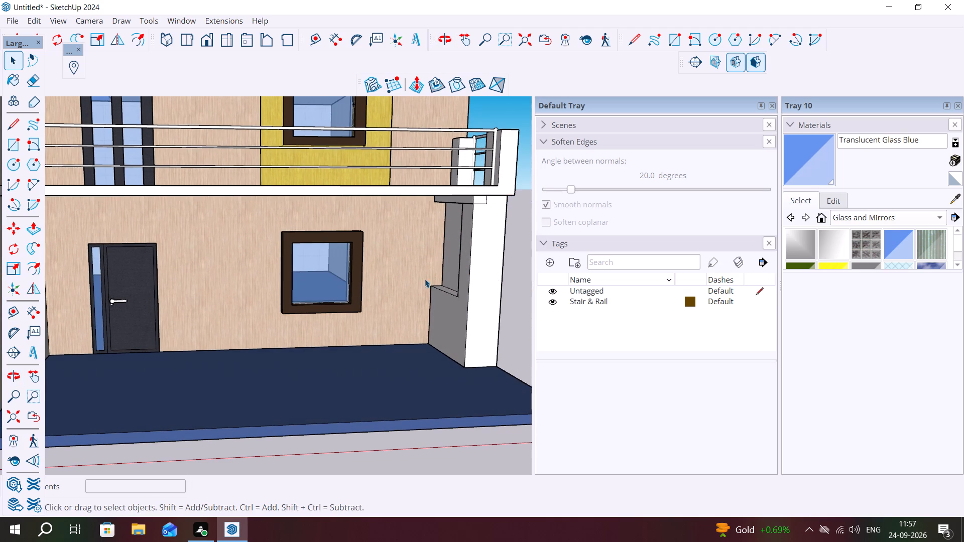
middle_click_drag(448, 283, 504, 306)
scroll(413, 245, "up", 3)
middle_click_drag(432, 224, 443, 150)
scroll(500, 177, "up", 2)
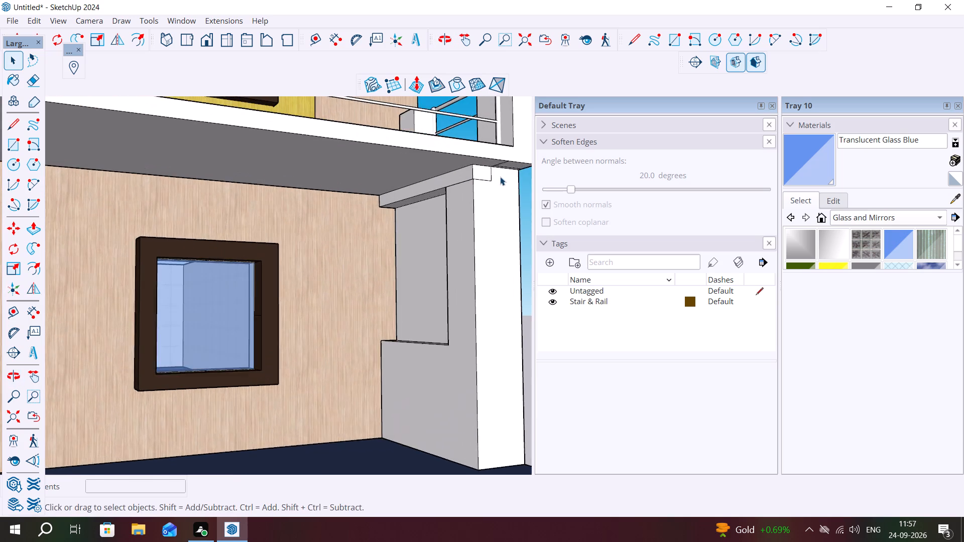
scroll(500, 177, "up", 7)
left_click(487, 187)
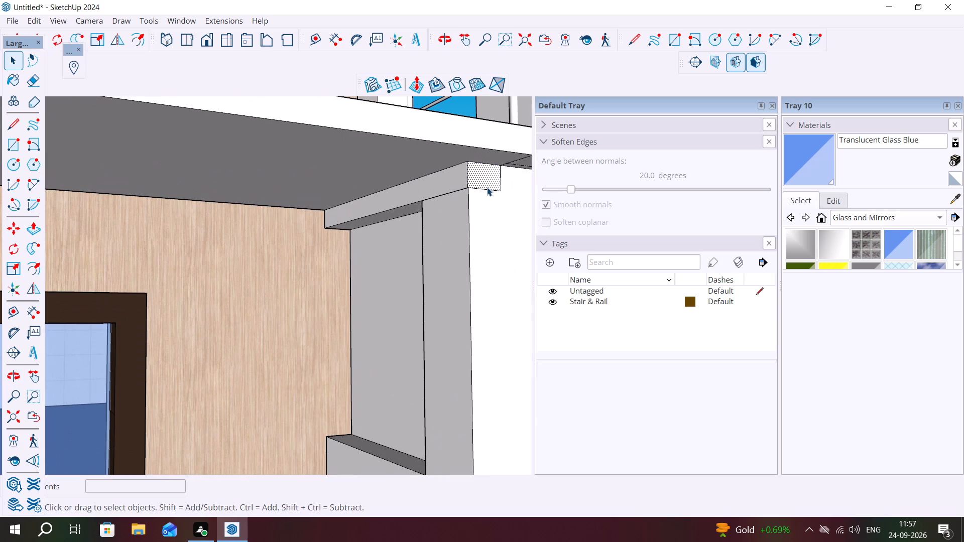
double_click(488, 189)
left_click(486, 189)
key("Delete")
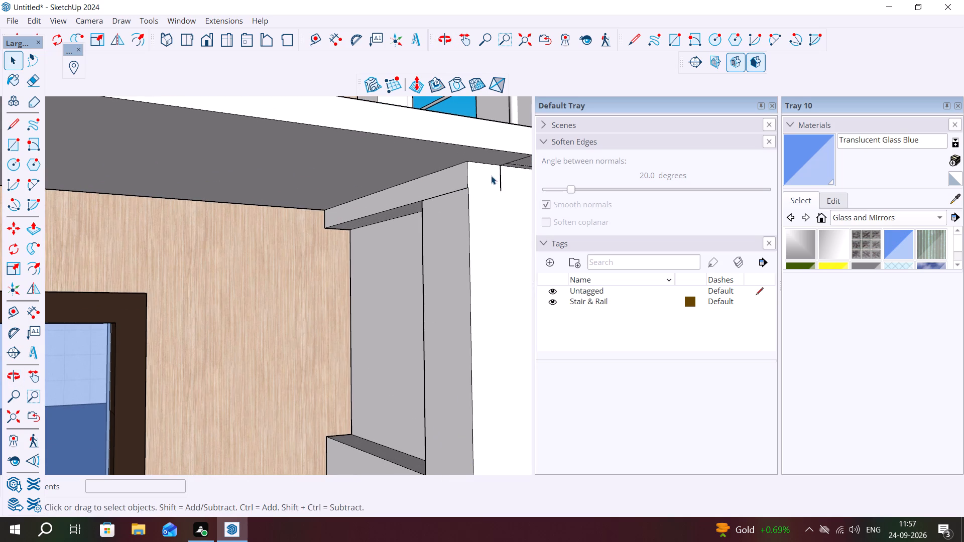
left_click(501, 181)
key("Delete")
Push/Pull the joined inner face of the column and lower wall about 1/4" to align it with the beam's side face.
left_click(453, 235)
key("p")
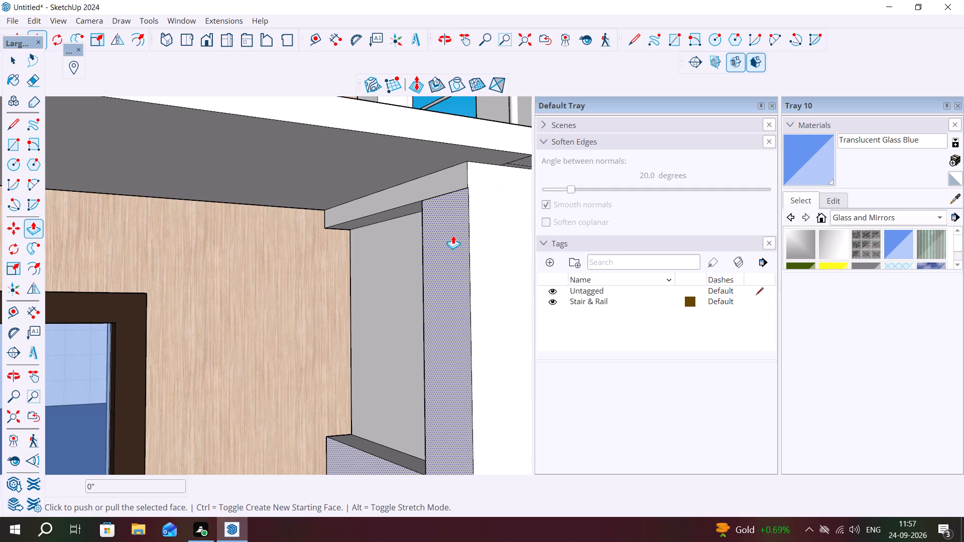
scroll(459, 176, "up", 13)
left_click(459, 215)
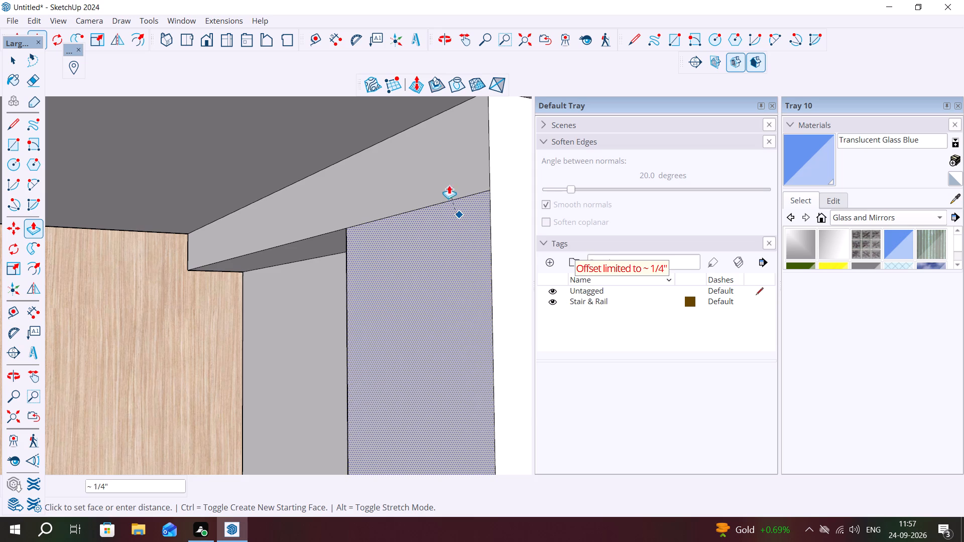
left_click(446, 169)
scroll(428, 248, "down", 3)
middle_click_drag(353, 281, 408, 297)
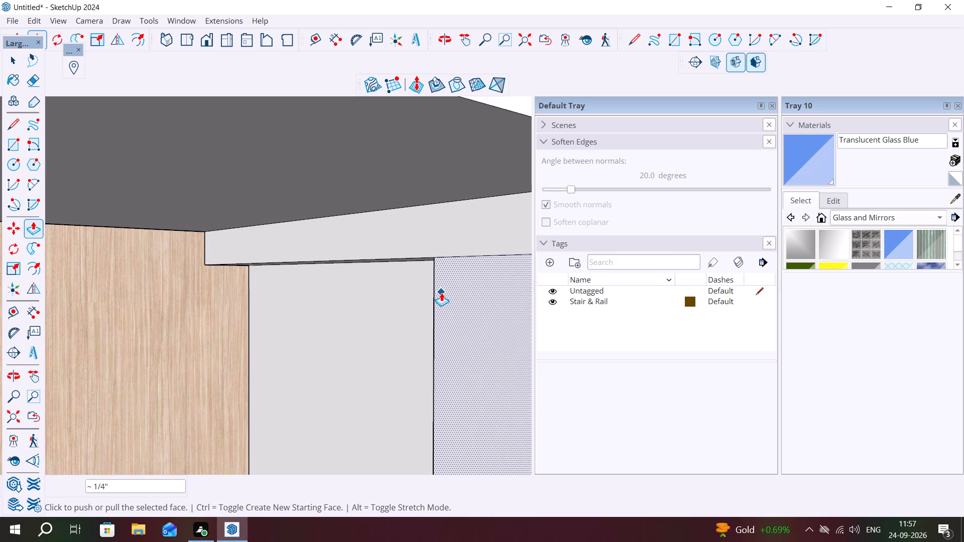
key("Escape")
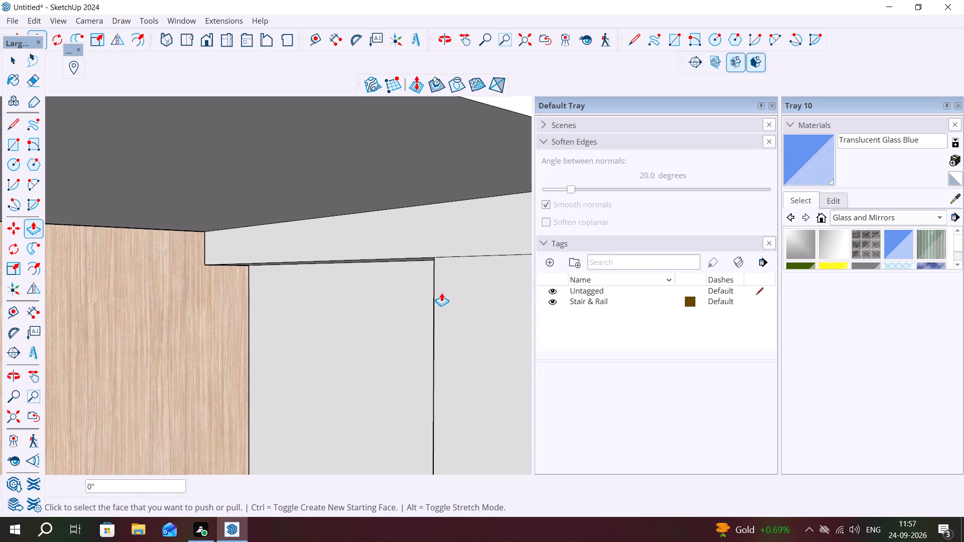
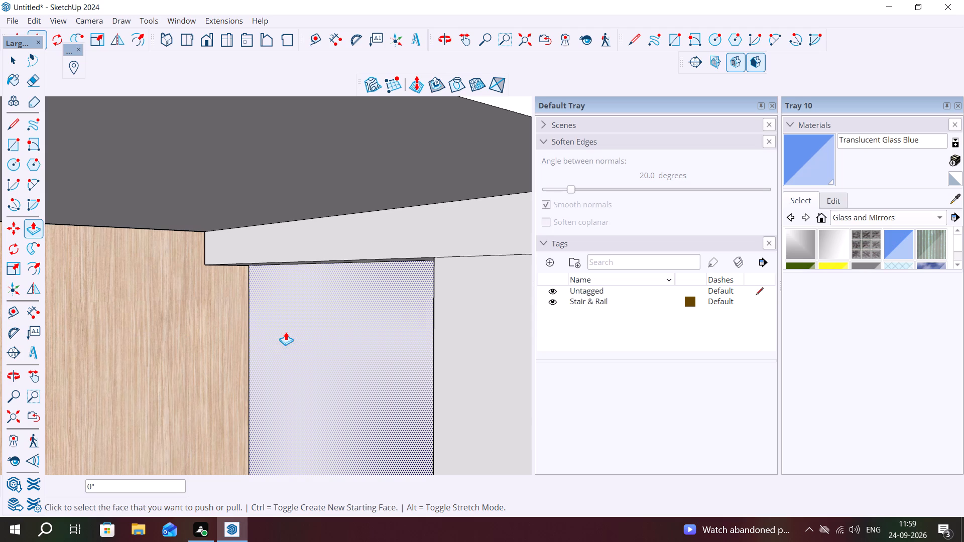
Delete the dividing edge between the horizontal beam and the side wall column beneath the balcony slab.
scroll(370, 305, "down", 4)
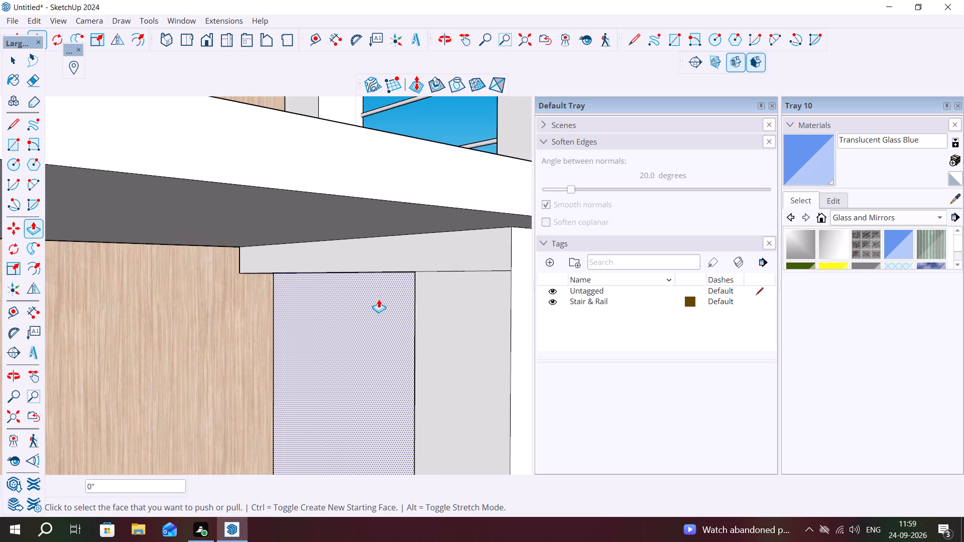
scroll(379, 299, "down", 2)
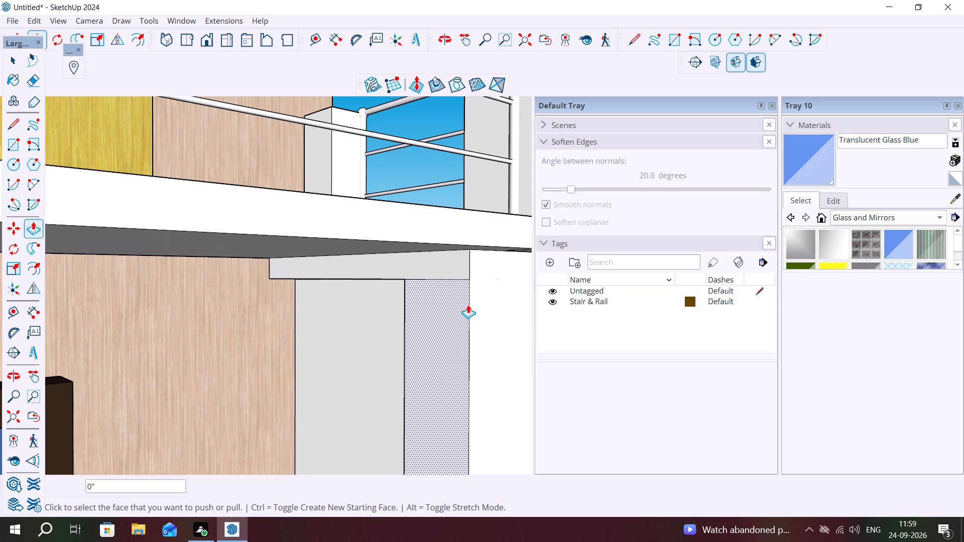
key("Escape")
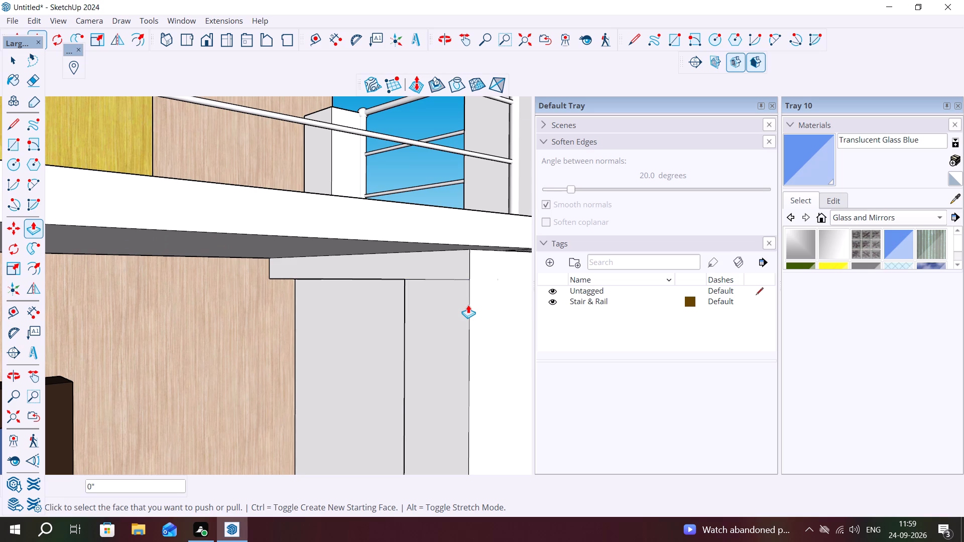
middle_click_drag(438, 301, 512, 209)
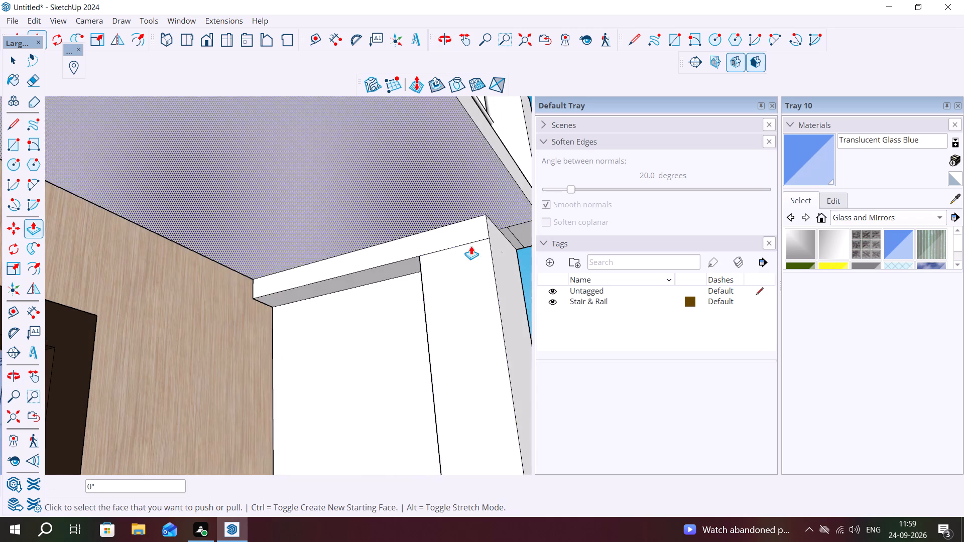
middle_click_drag(422, 264, 495, 314)
scroll(491, 277, "up", 4)
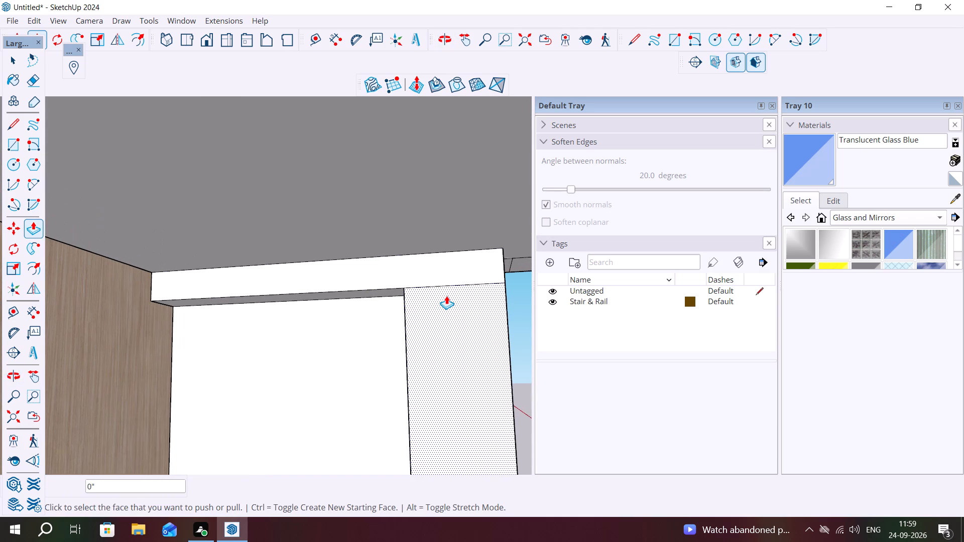
key("Escape")
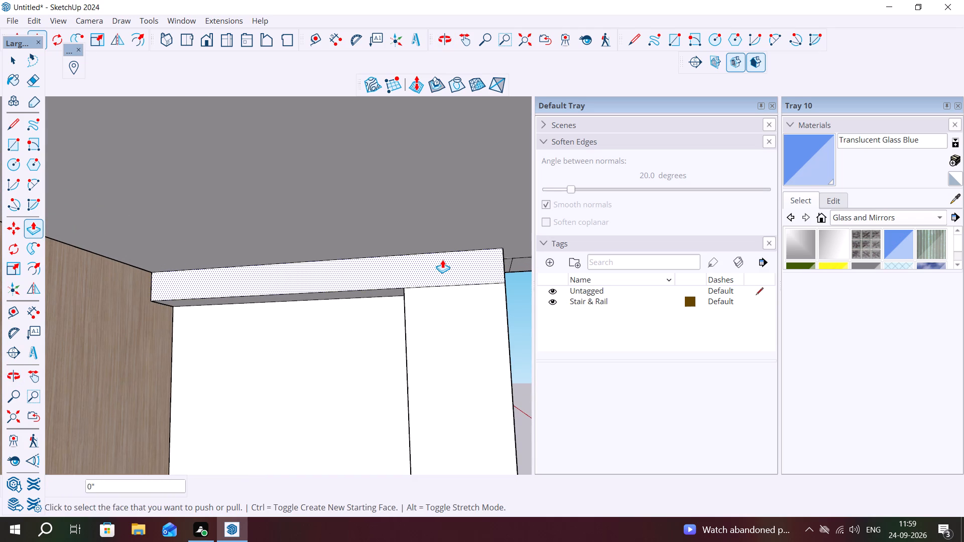
key("Escape")
key("space")
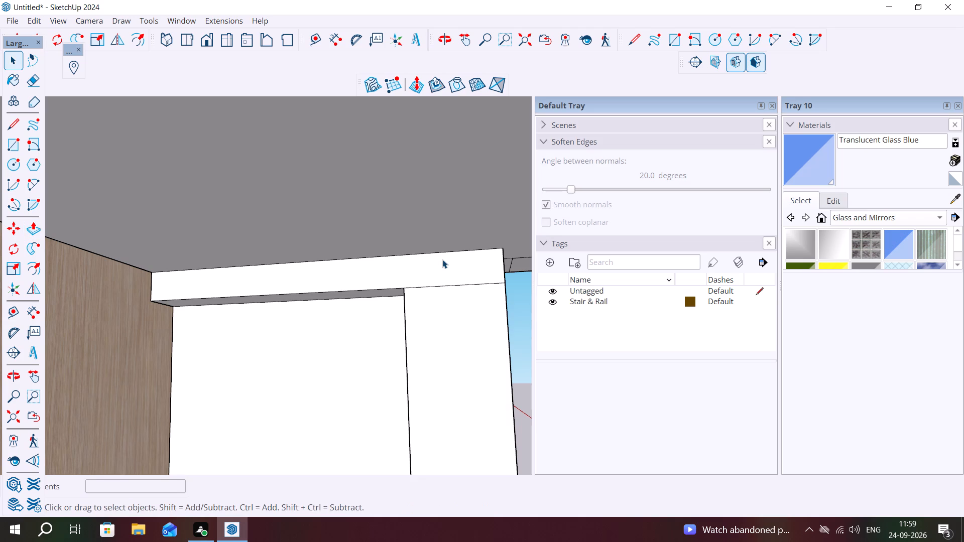
scroll(442, 259, "up", 1)
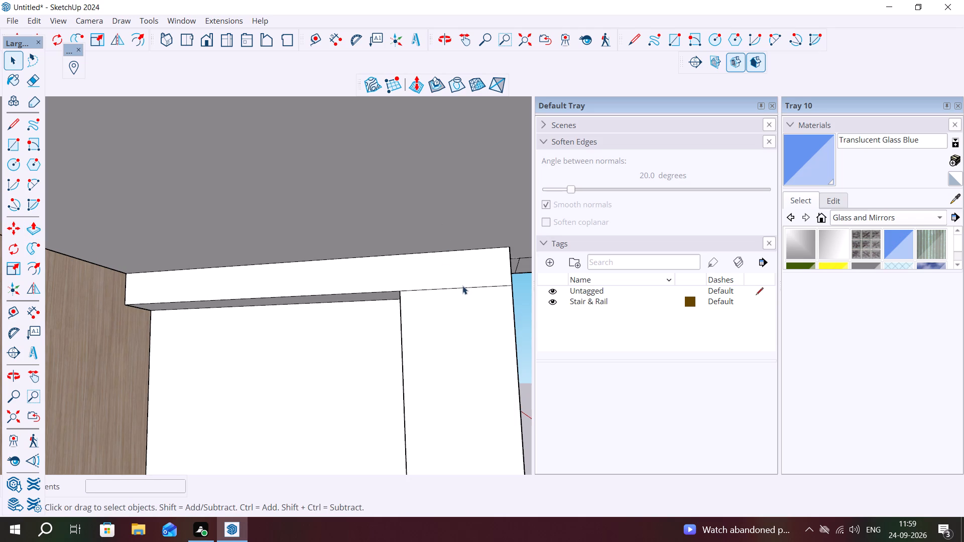
left_click(465, 287)
key("Delete")
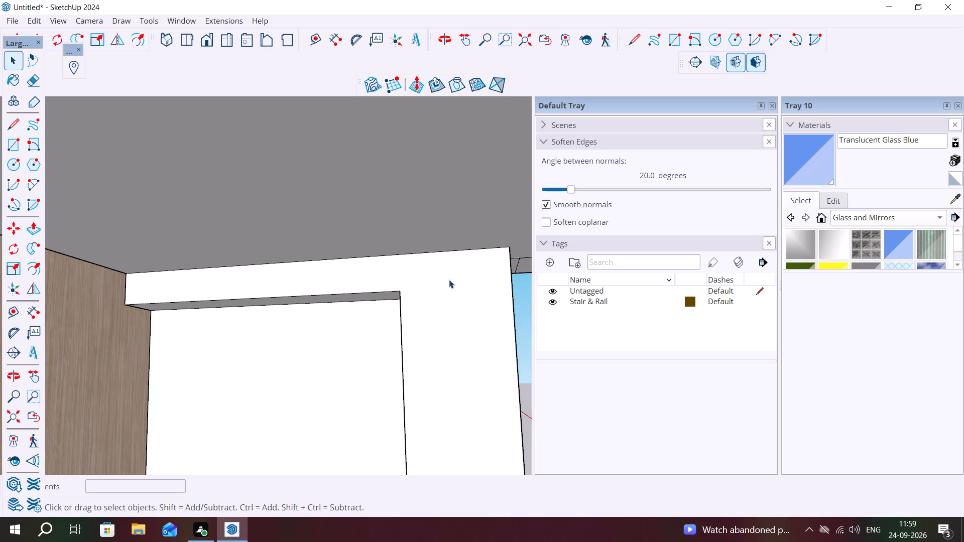
Delete the three stray edges on the balcony slab's underside beside the top of the column.
middle_click_drag(443, 274, 266, 358)
middle_click_drag(380, 380, 339, 315)
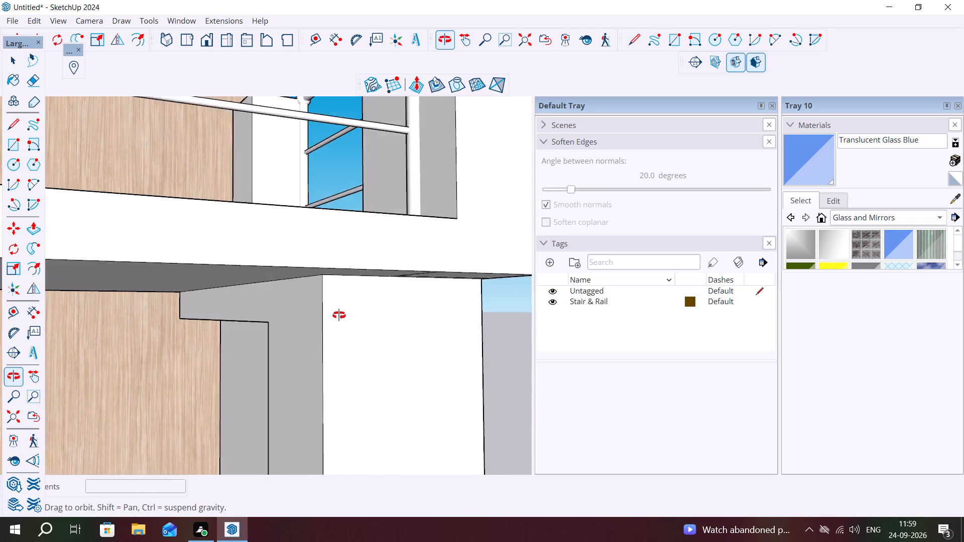
middle_click_drag(339, 315, 338, 304)
middle_click_drag(353, 318, 399, 323)
middle_click_drag(461, 251, 454, 176)
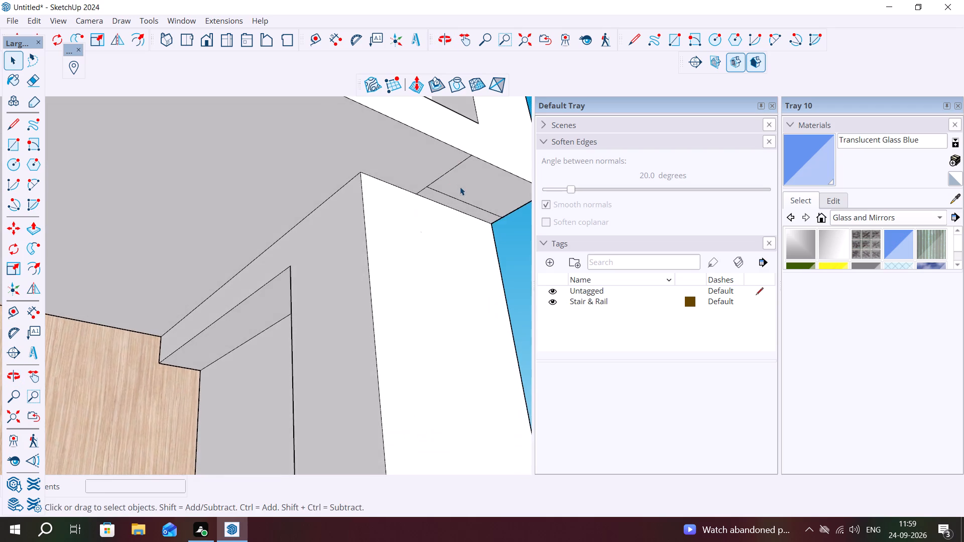
scroll(456, 176, "up", 2)
left_click(459, 160)
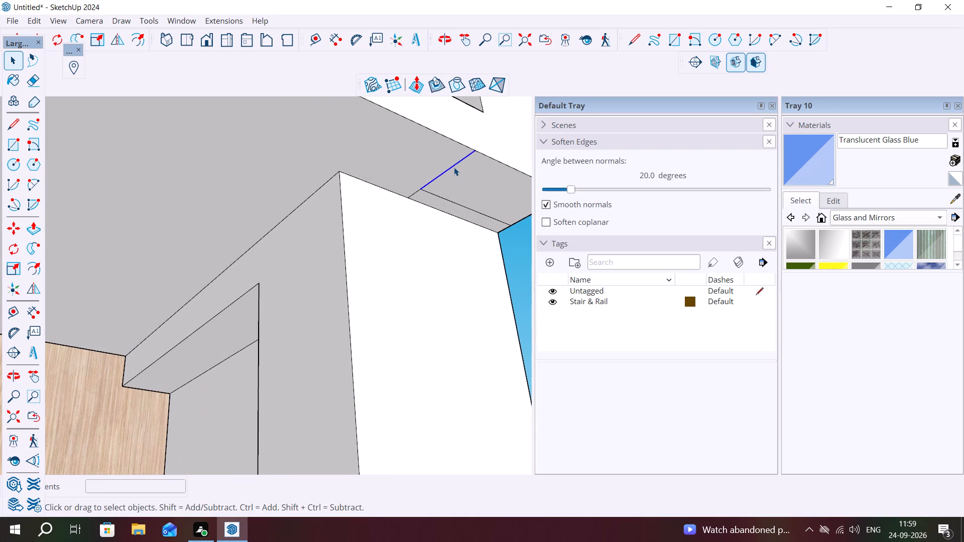
key("Delete")
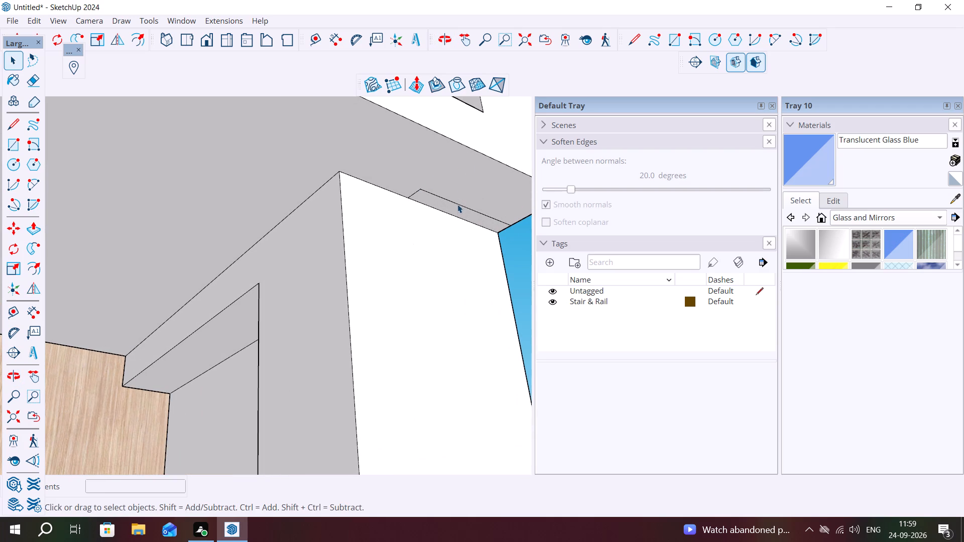
left_click(459, 203)
key("Delete")
left_click(417, 191)
key("Delete")
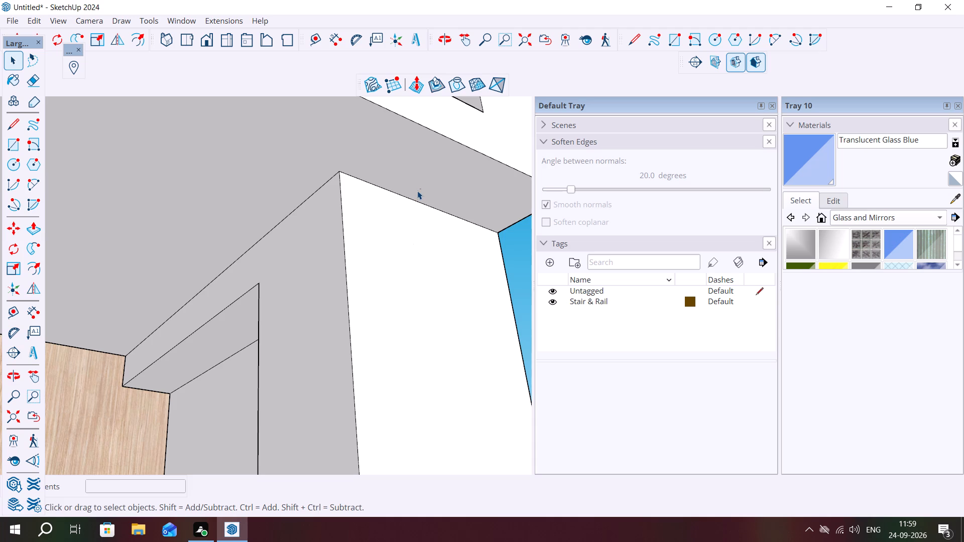
Remove the Scenes and Soften Edges sections and close the Default Tray.
scroll(390, 283, "down", 7)
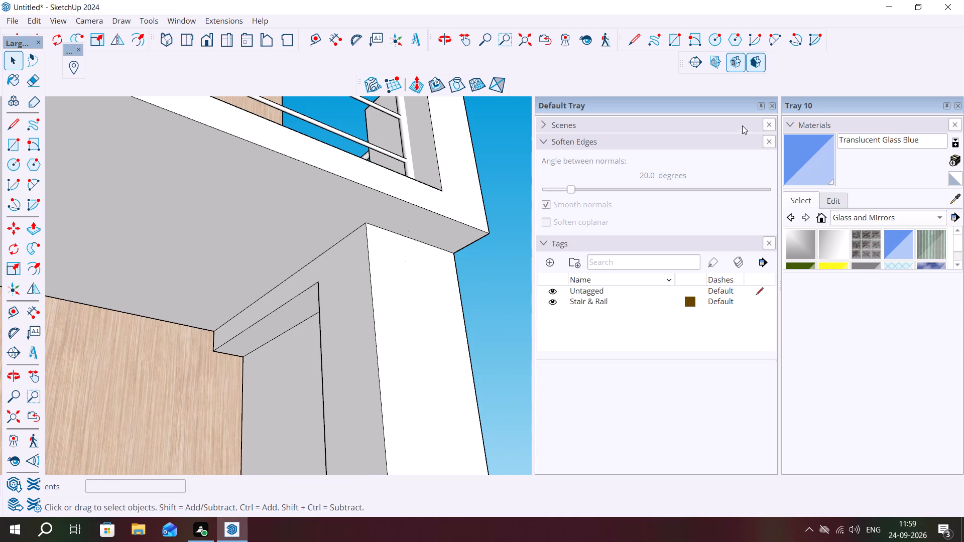
left_click(766, 124)
left_click(770, 123)
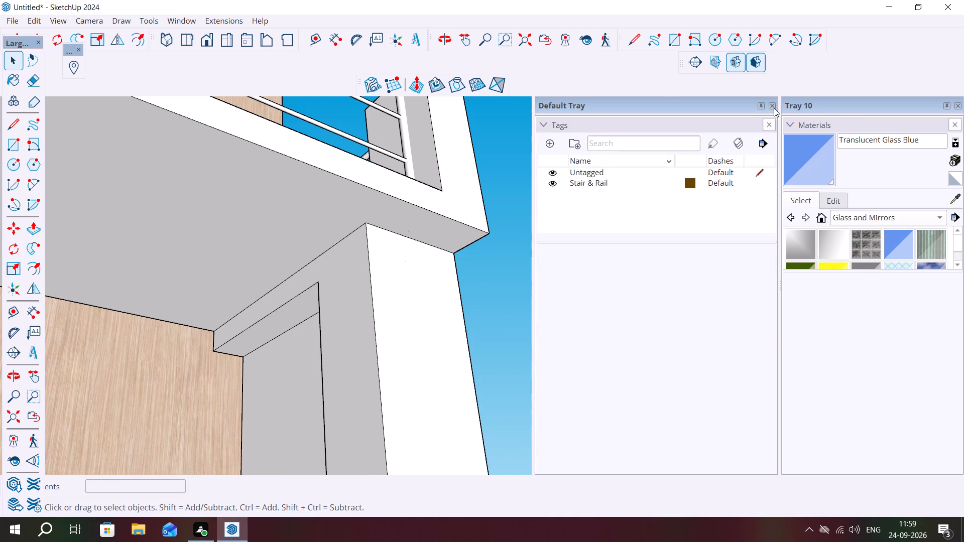
left_click(774, 104)
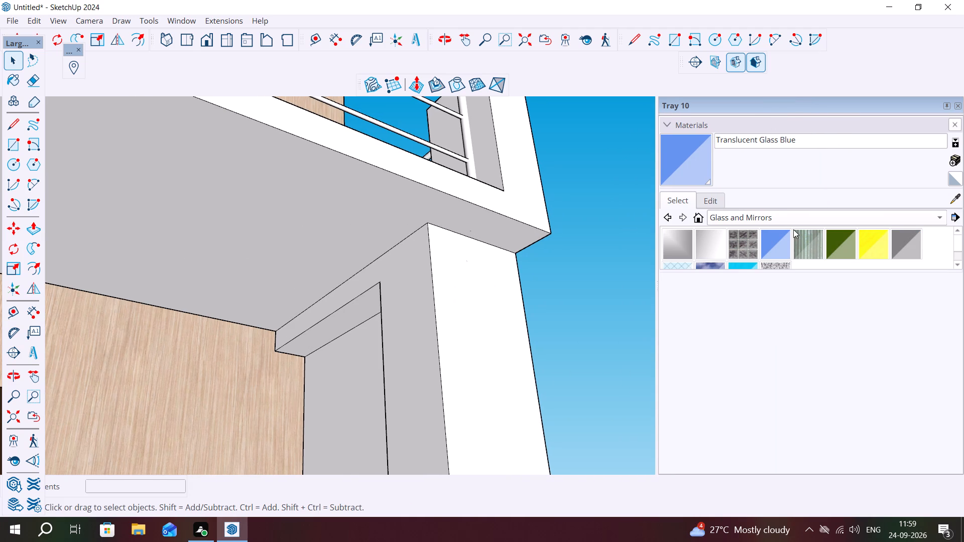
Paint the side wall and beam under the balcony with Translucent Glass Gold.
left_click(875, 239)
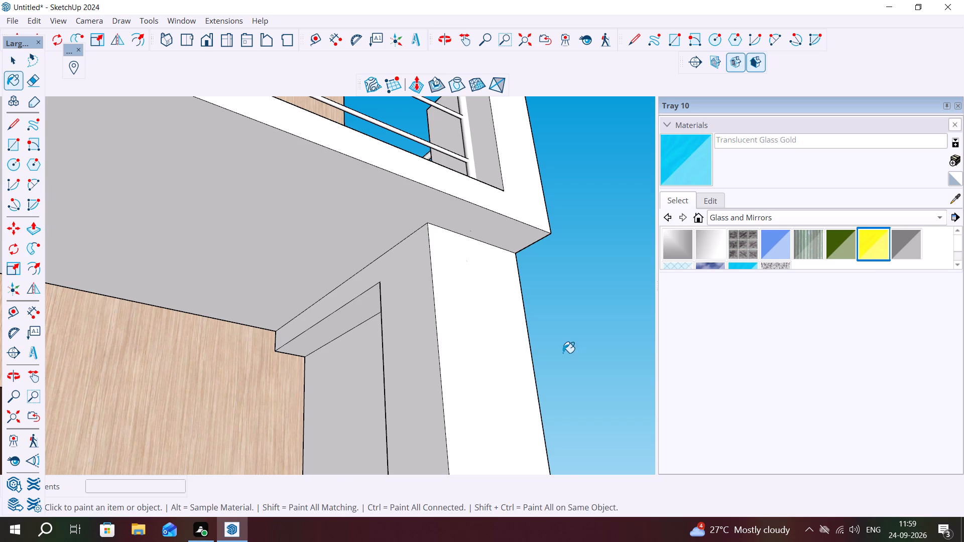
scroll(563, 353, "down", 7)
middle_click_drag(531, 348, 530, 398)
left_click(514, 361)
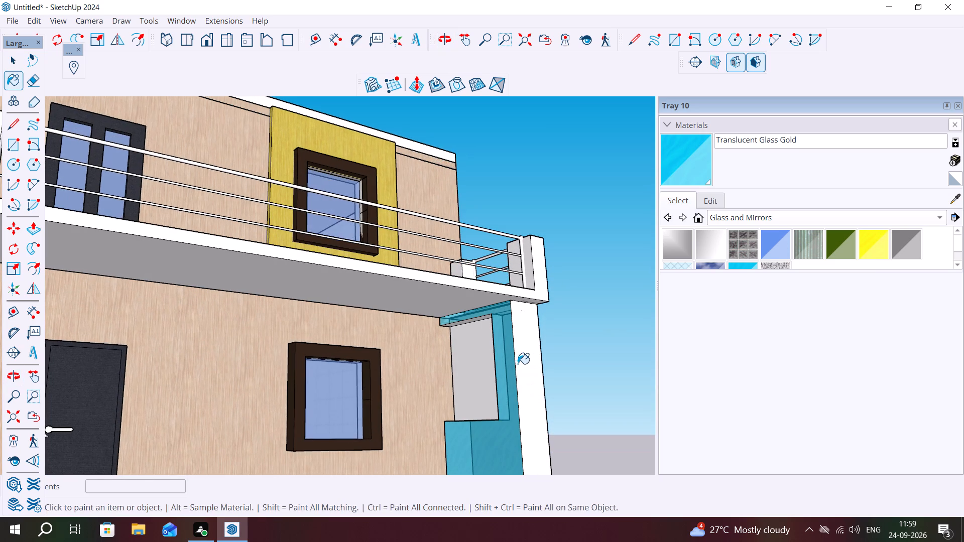
Create a new material based on Translucent Glass Gold with its opacity raised to about 92.
left_click(878, 239)
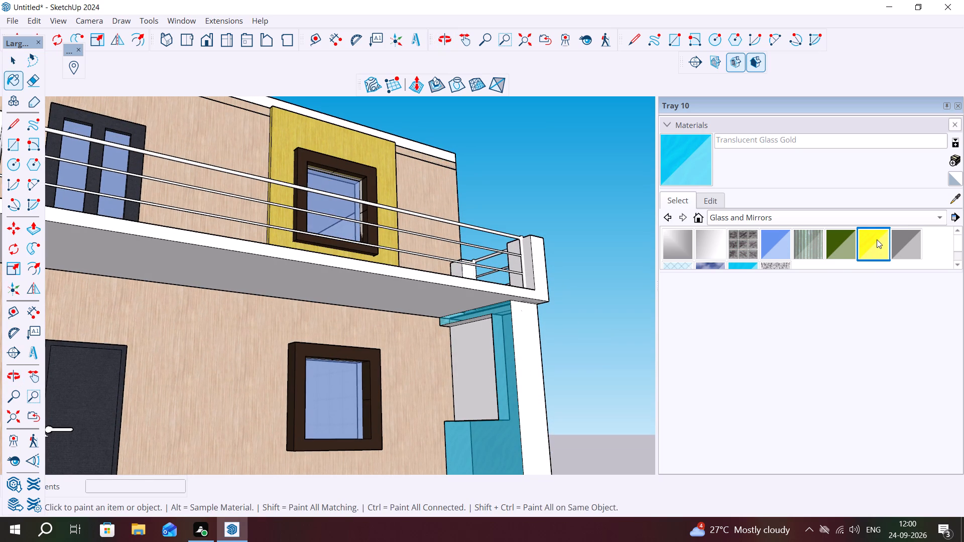
left_click(877, 239)
left_click(872, 236)
left_click(661, 166)
left_click(685, 170)
left_click(955, 163)
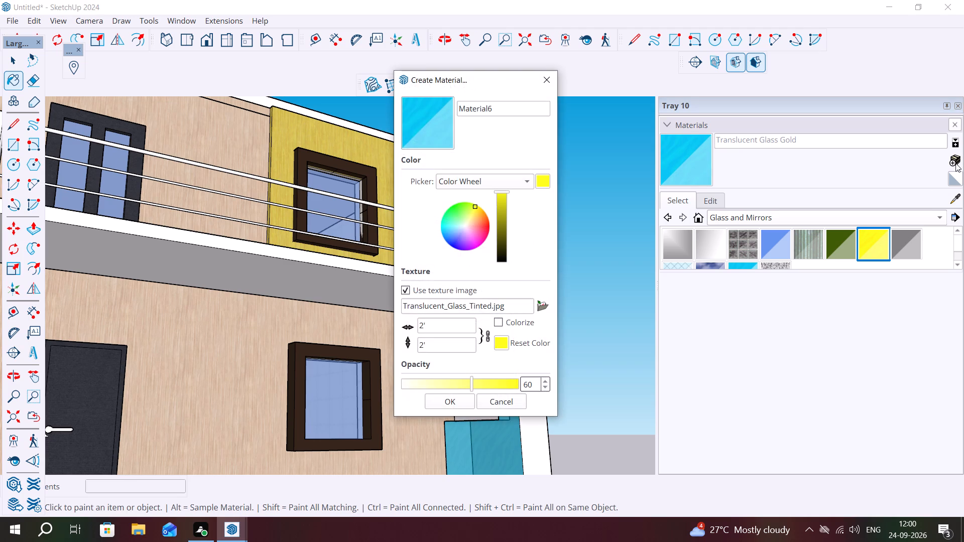
left_click(508, 383)
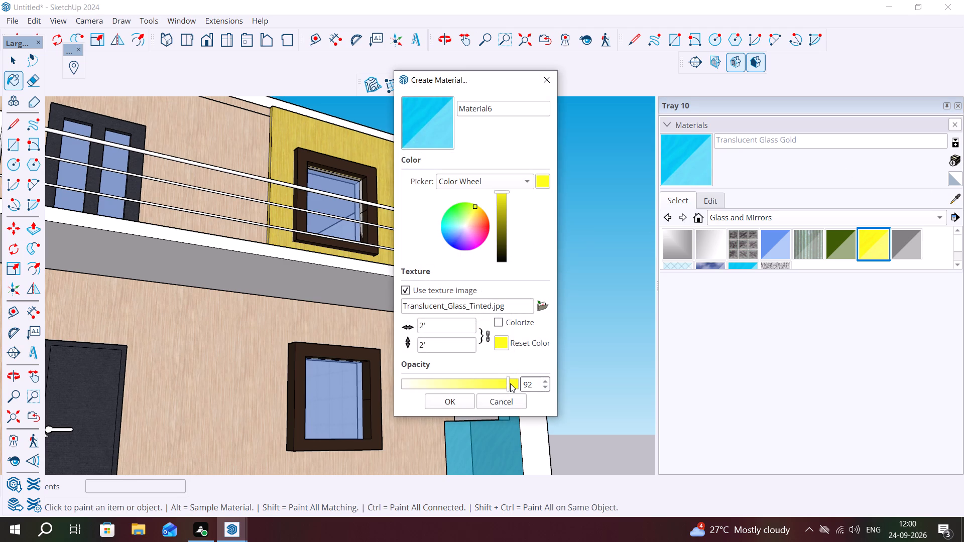
left_click(511, 383)
left_click(448, 403)
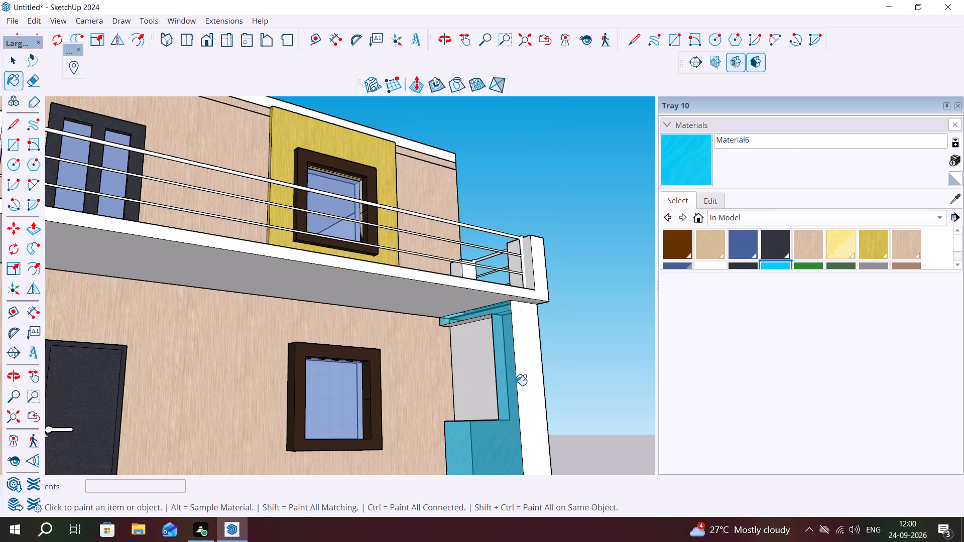
Paint the side wall and the column's outer face under the balcony with the yellow wood Material1.
left_click(875, 244)
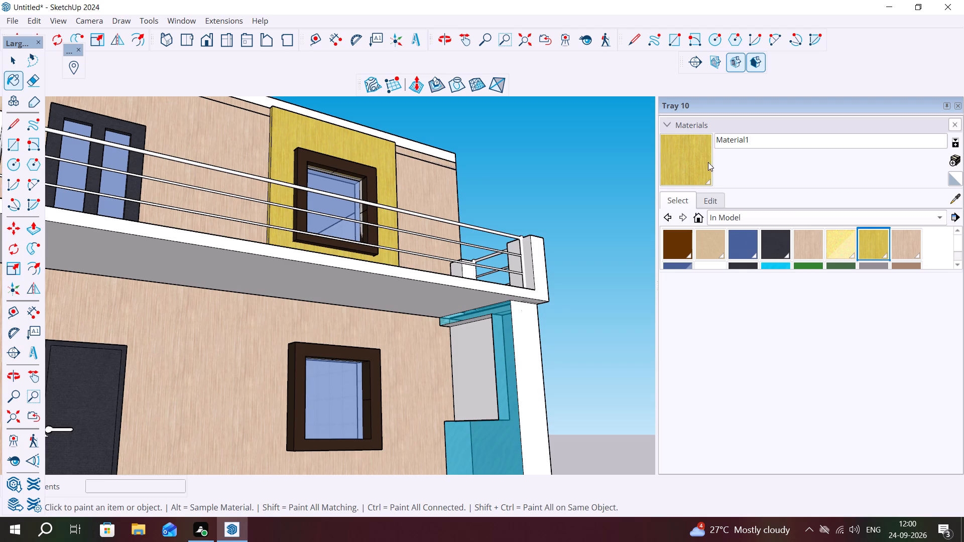
left_click(699, 158)
left_click(488, 445)
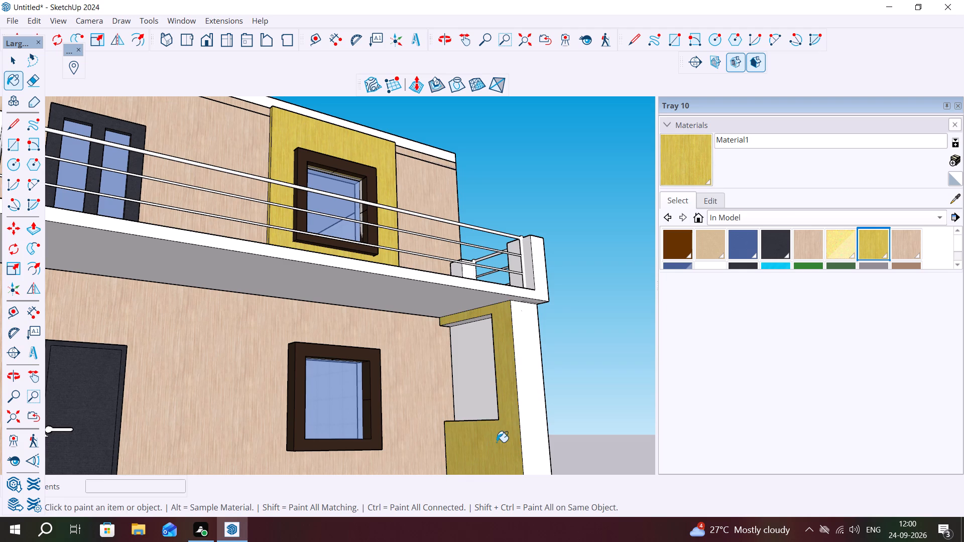
left_click(522, 436)
Paint the recess face and sill of the yellow side wall under the balcony with white Material4.
scroll(527, 433, "down", 3)
middle_click_drag(538, 411, 589, 393)
scroll(581, 412, "down", 3)
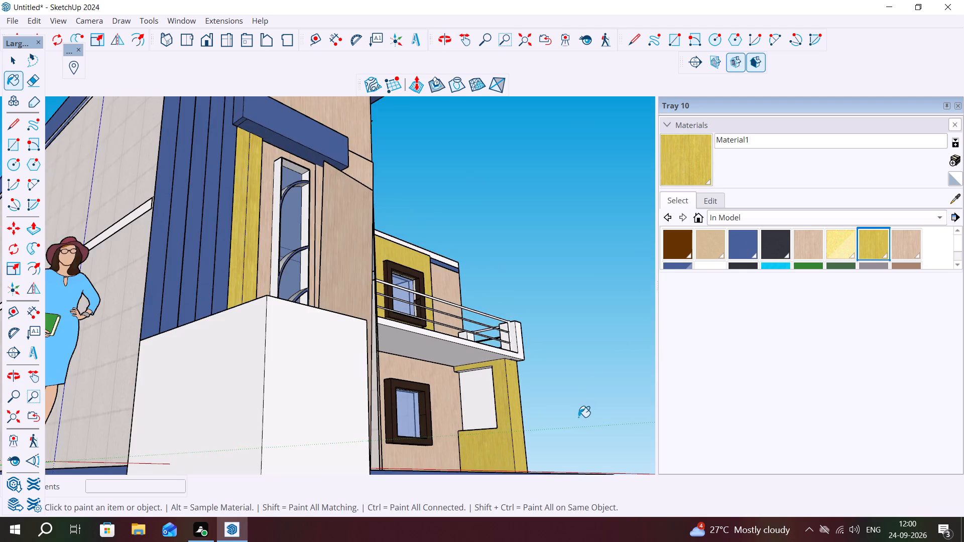
middle_click_drag(577, 417, 455, 524)
scroll(449, 464, "down", 3)
scroll(517, 435, "up", 3)
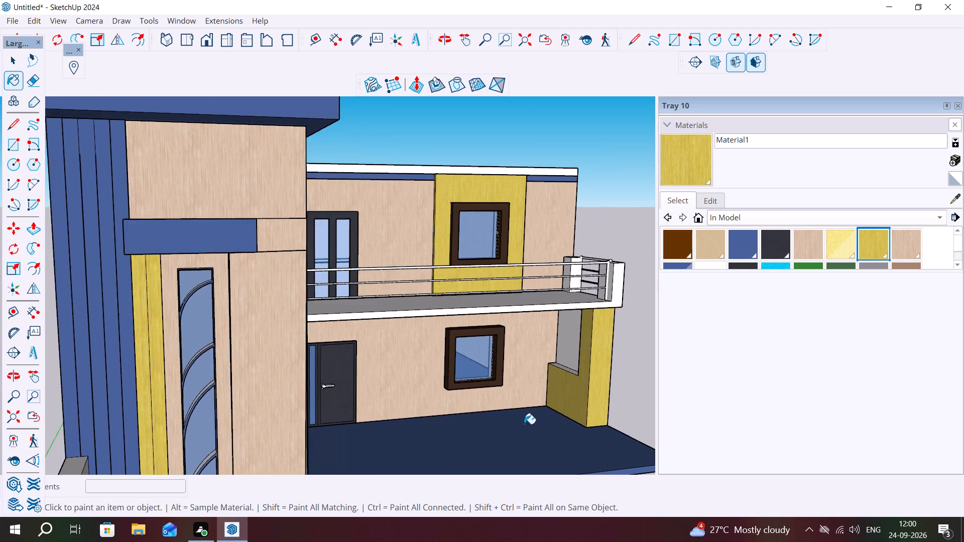
scroll(524, 424, "up", 12)
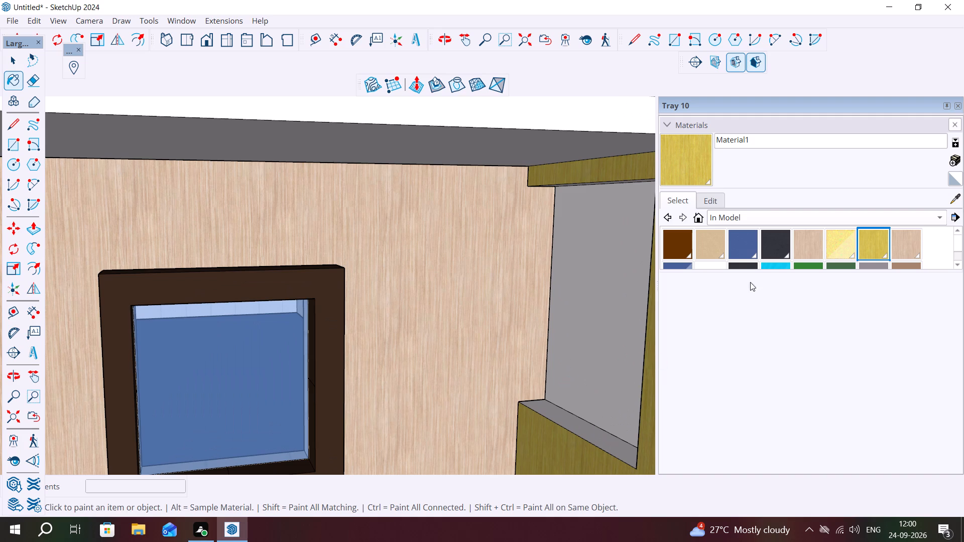
scroll(740, 261, "down", 3)
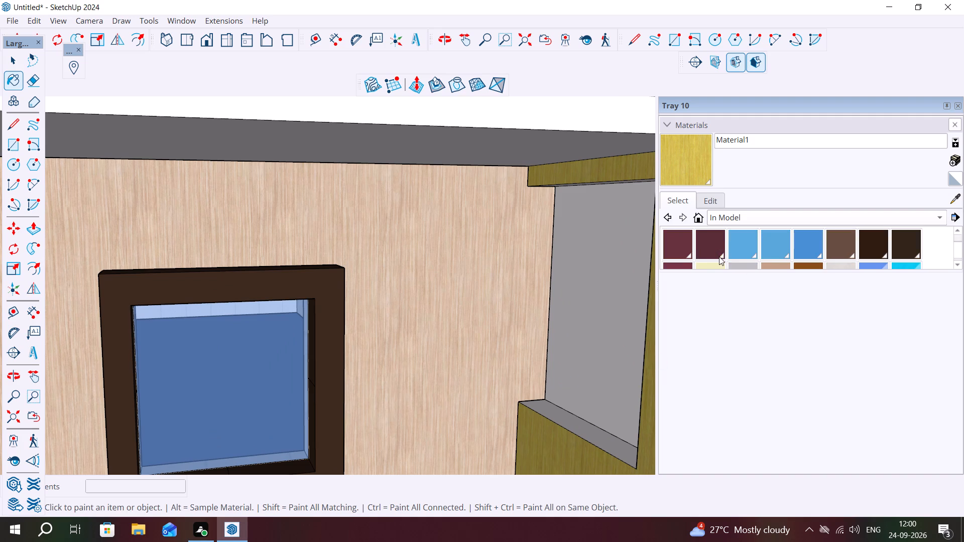
scroll(721, 255, "down", 1)
scroll(724, 245, "up", 5)
scroll(722, 253, "down", 2)
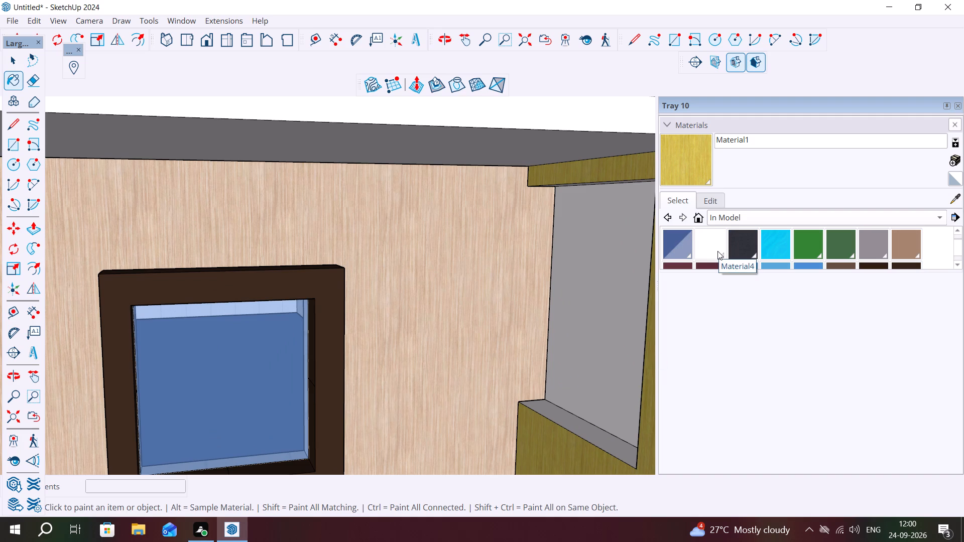
left_click(717, 251)
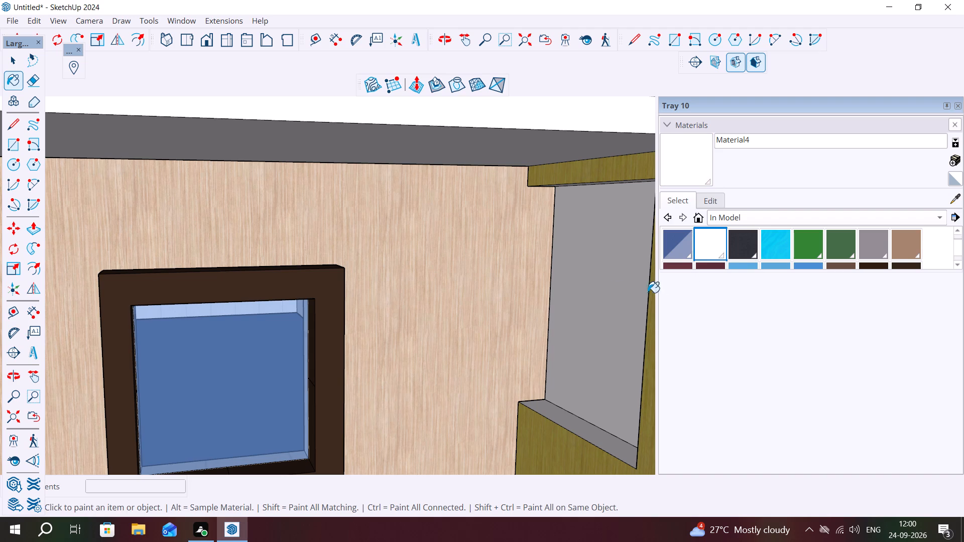
scroll(559, 353, "up", 1)
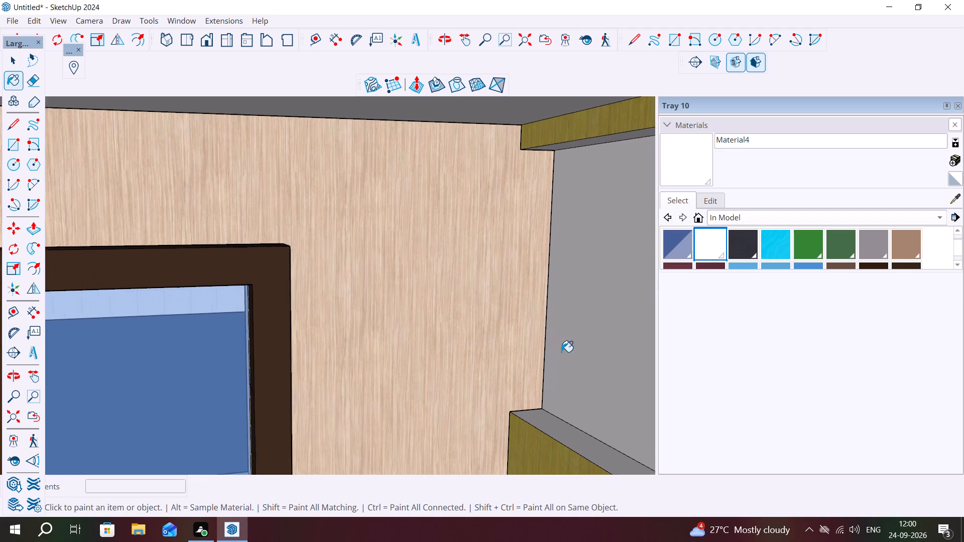
scroll(561, 352, "up", 3)
left_click(571, 444)
scroll(553, 435, "up", 3)
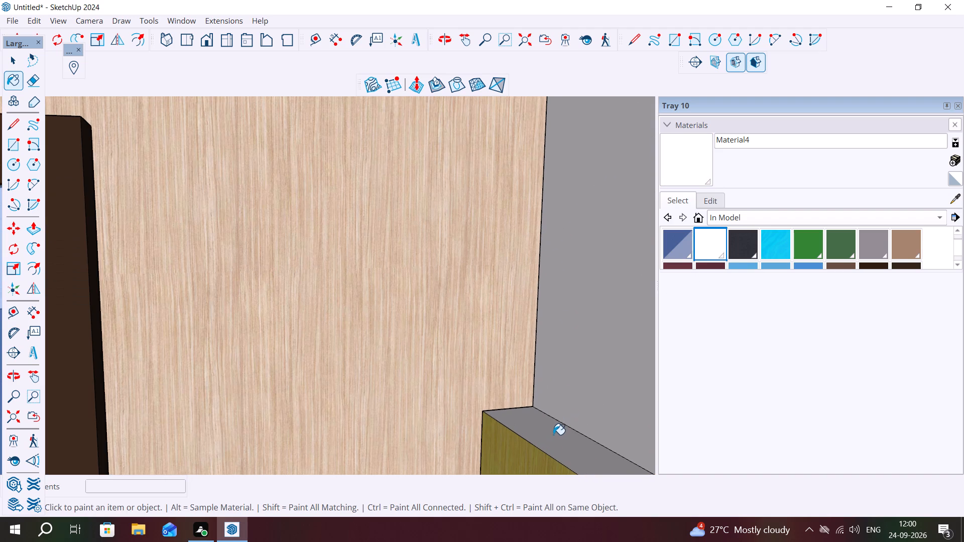
left_click(553, 434)
scroll(543, 431, "down", 3)
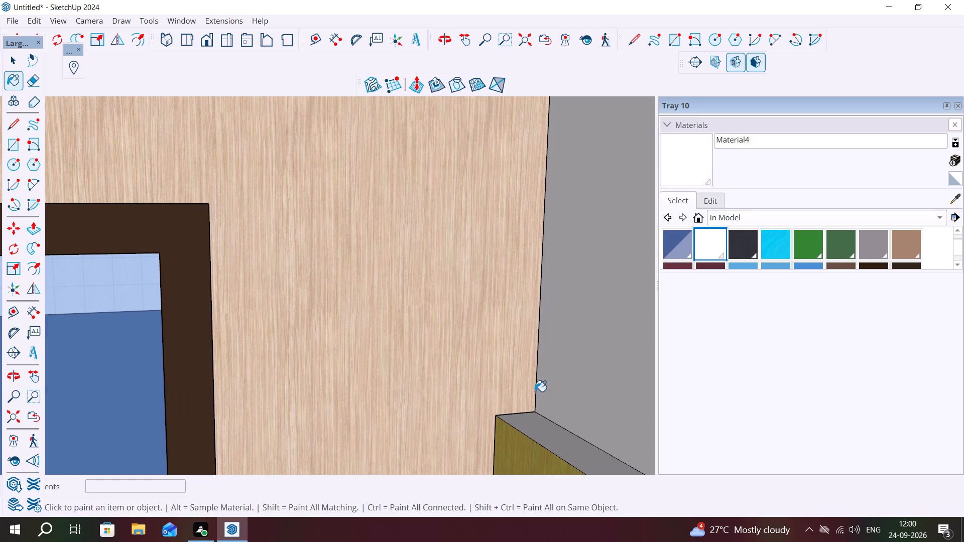
scroll(535, 394, "down", 8)
middle_click_drag(583, 359, 655, 361)
left_click(554, 274)
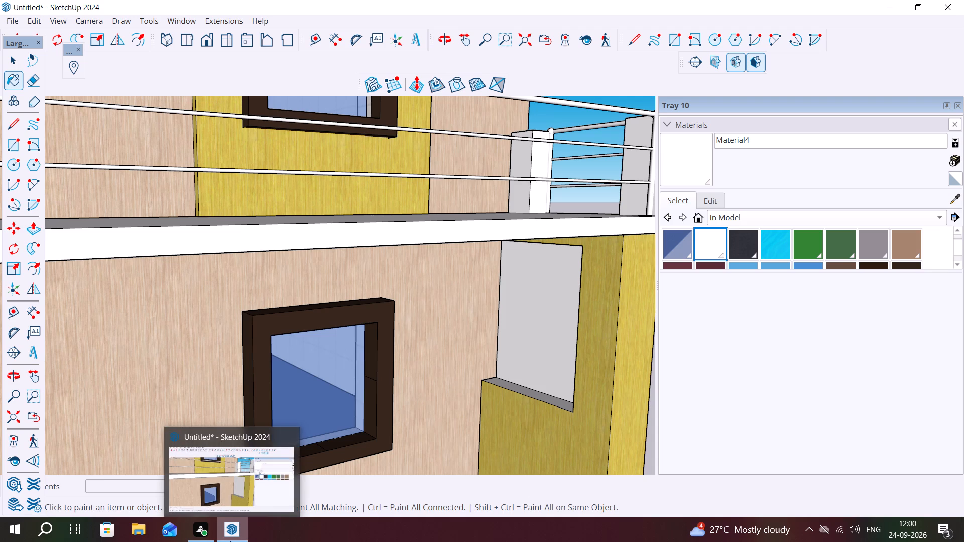
Examine the painted front facade, balcony and roof edges from a distance and close up, ending the painting.
scroll(479, 537, "down", 1)
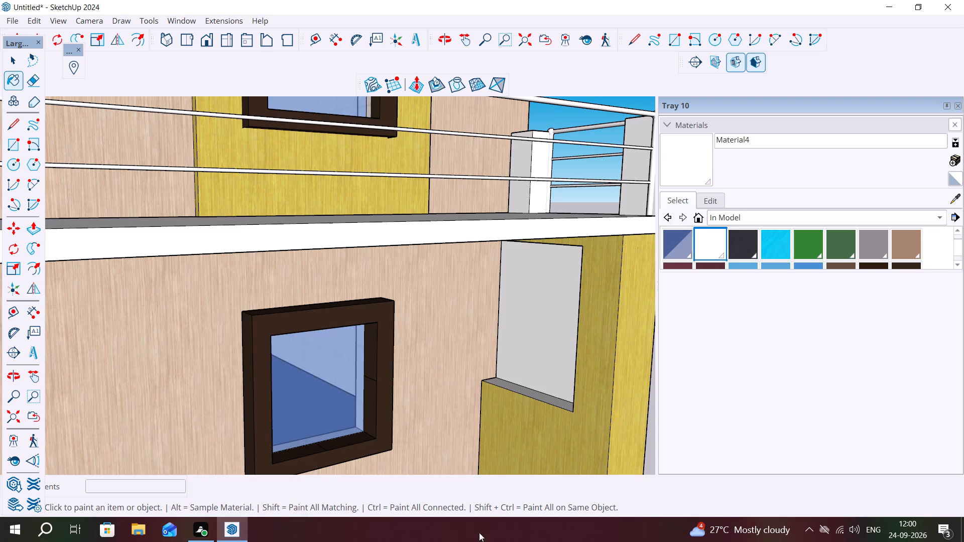
scroll(513, 466, "down", 9)
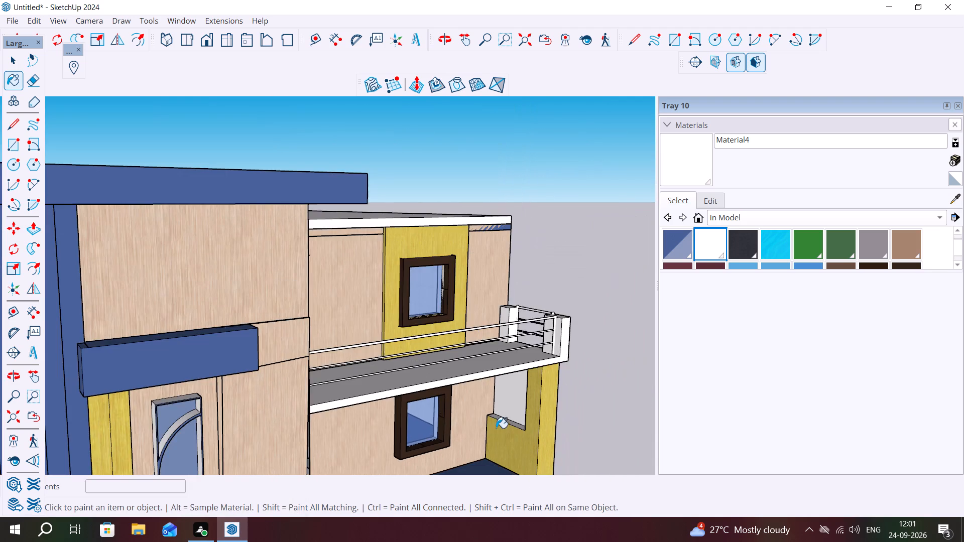
scroll(555, 405, "down", 2)
scroll(495, 443, "down", 8)
middle_click_drag(595, 412, 438, 381)
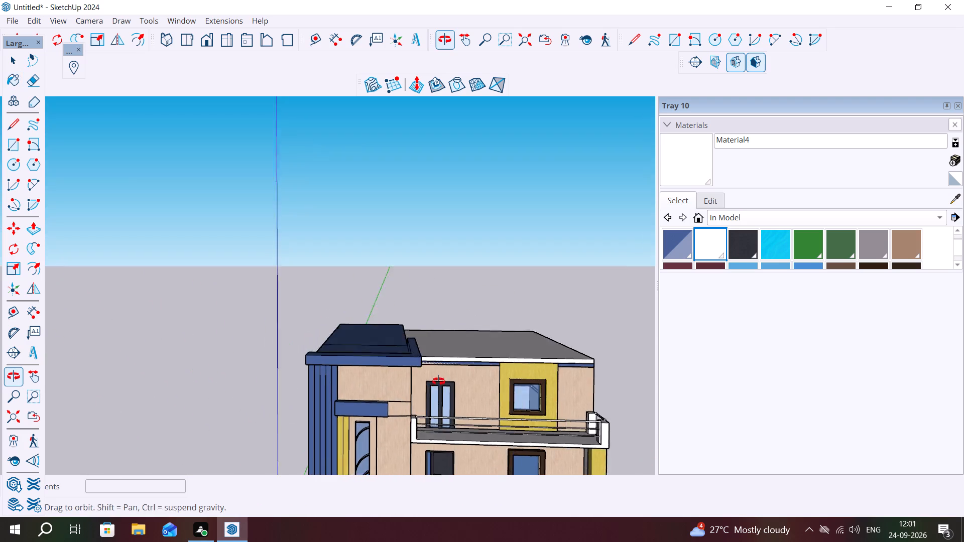
middle_click_drag(438, 381, 438, 379)
scroll(396, 308, "down", 6)
middle_click_drag(394, 424, 389, 405)
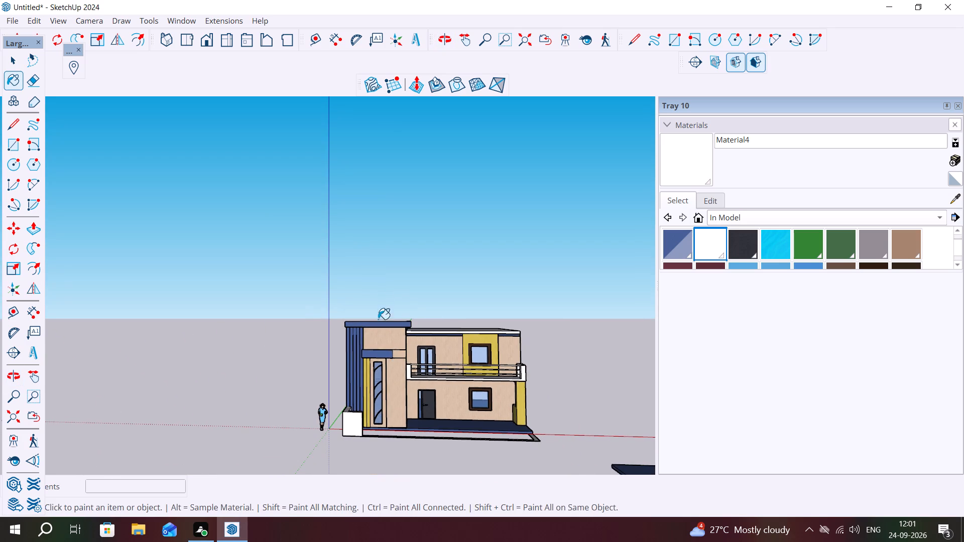
middle_click_drag(380, 327, 383, 306)
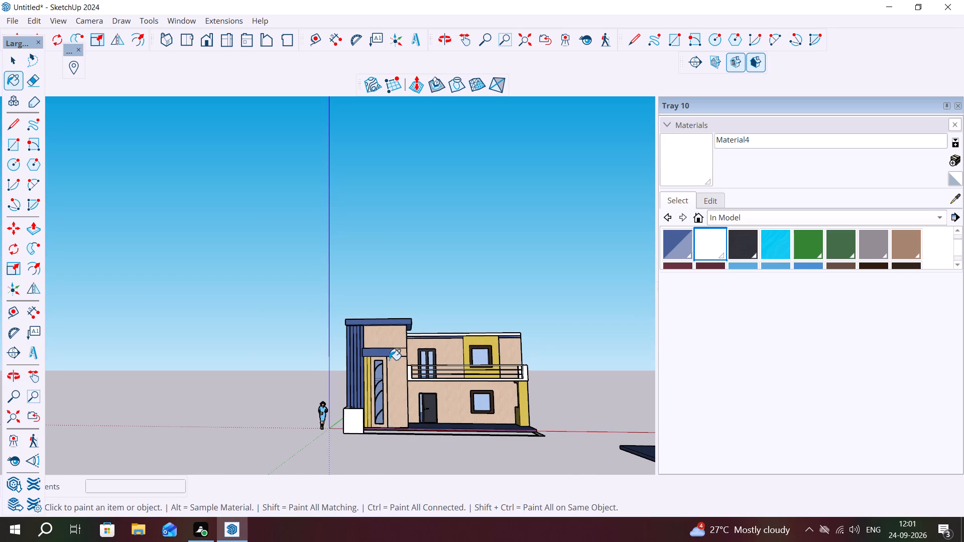
scroll(389, 360, "up", 20)
scroll(389, 360, "up", 1)
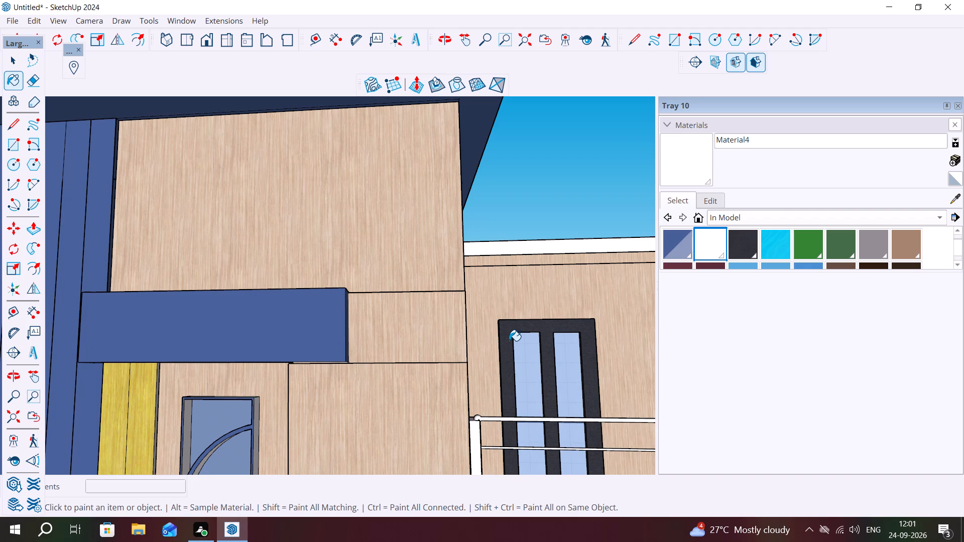
key("Escape")
key("space")
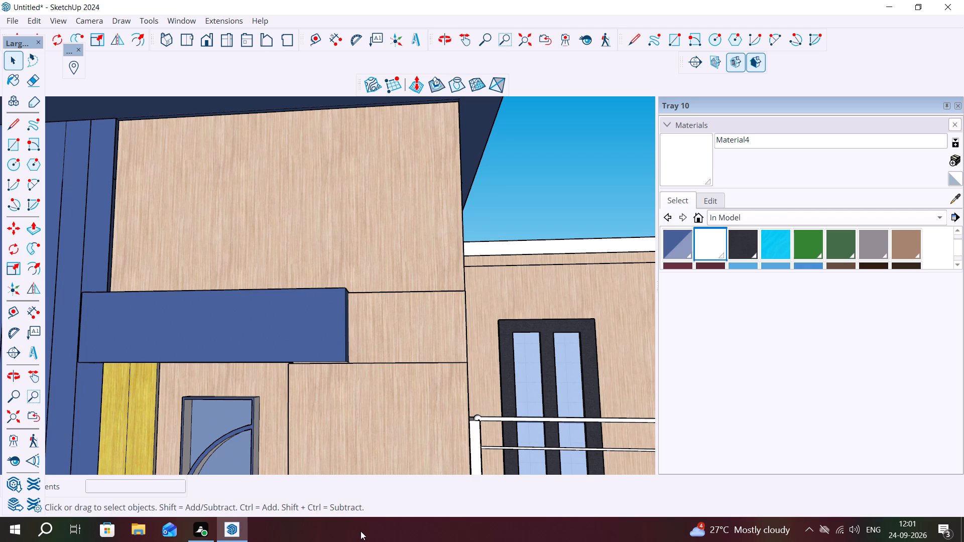
Delete the human scale figure standing beside the house.
scroll(446, 449, "down", 9)
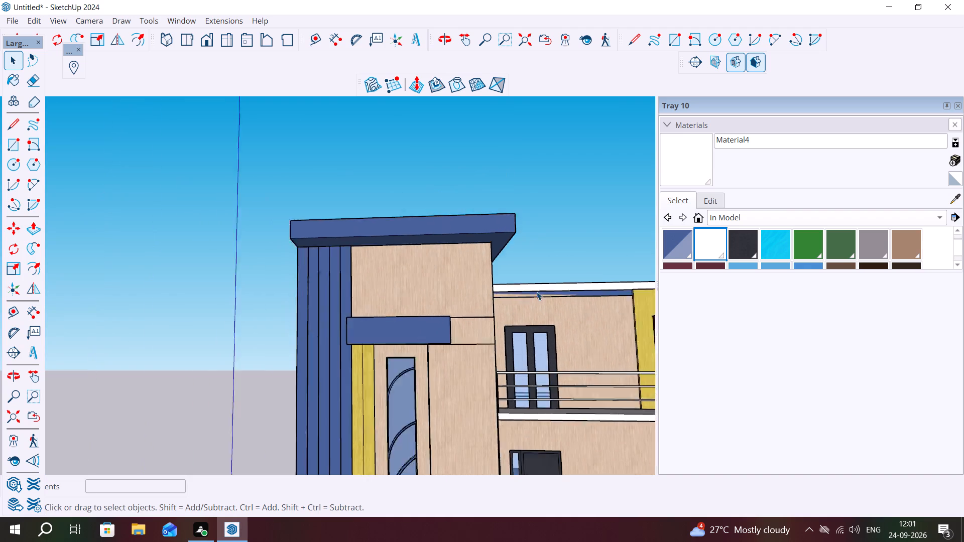
scroll(537, 292, "down", 5)
middle_click_drag(509, 401, 507, 449)
scroll(471, 458, "down", 1)
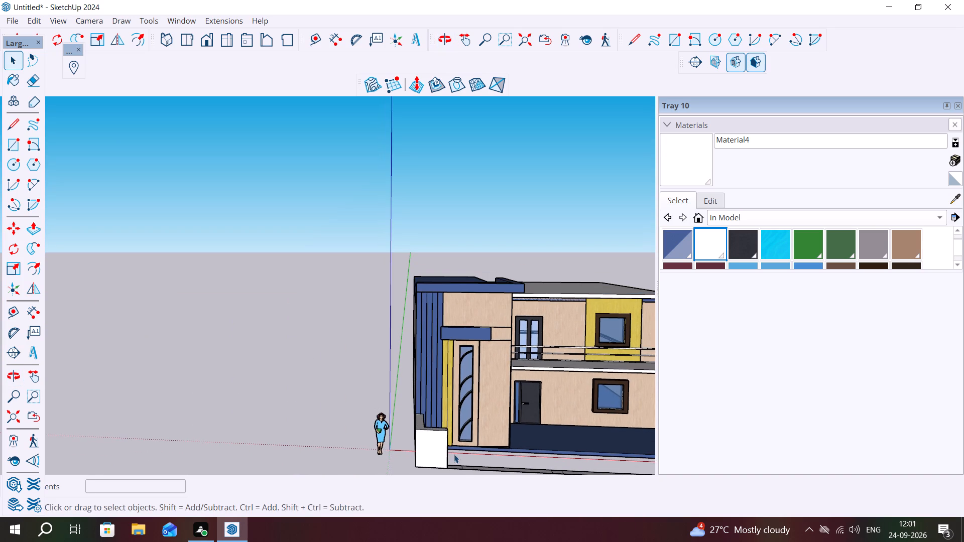
scroll(436, 471, "up", 3)
scroll(368, 445, "down", 1)
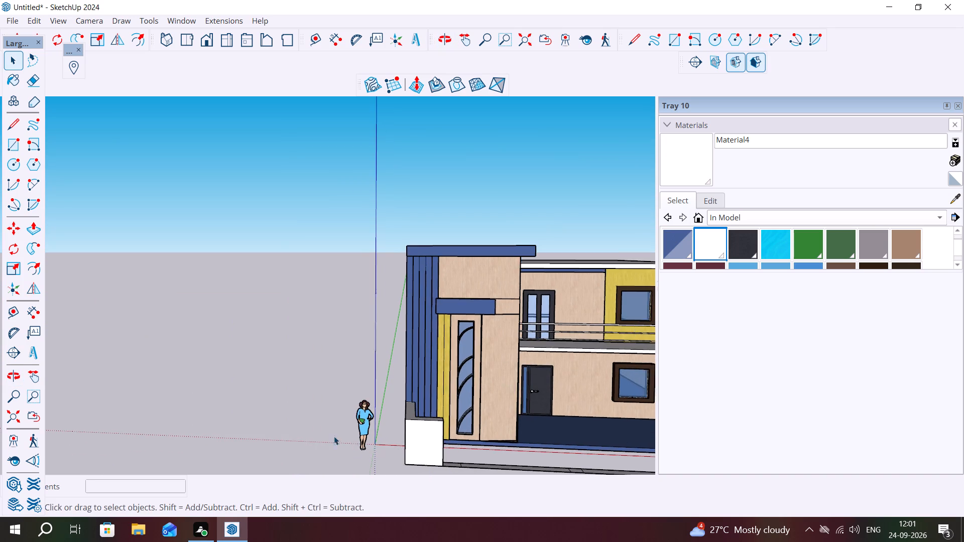
scroll(332, 435, "down", 3)
scroll(224, 418, "down", 3)
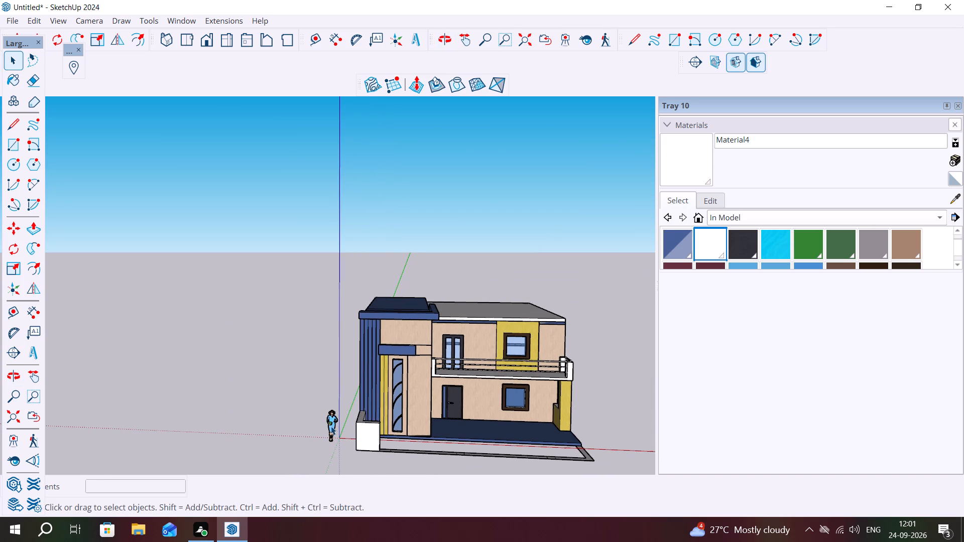
left_click(329, 425)
key("Delete")
Push/Pull the L-shaped boundary strip at the front corner on the balcony side up 7'.
middle_click_drag(583, 450, 582, 505)
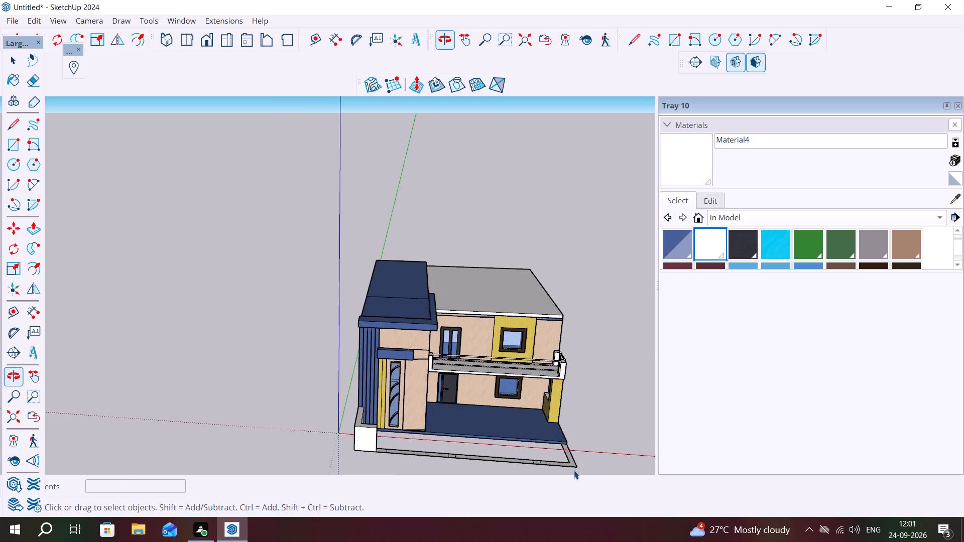
scroll(574, 469, "up", 5)
left_click(570, 463)
double_click(571, 464)
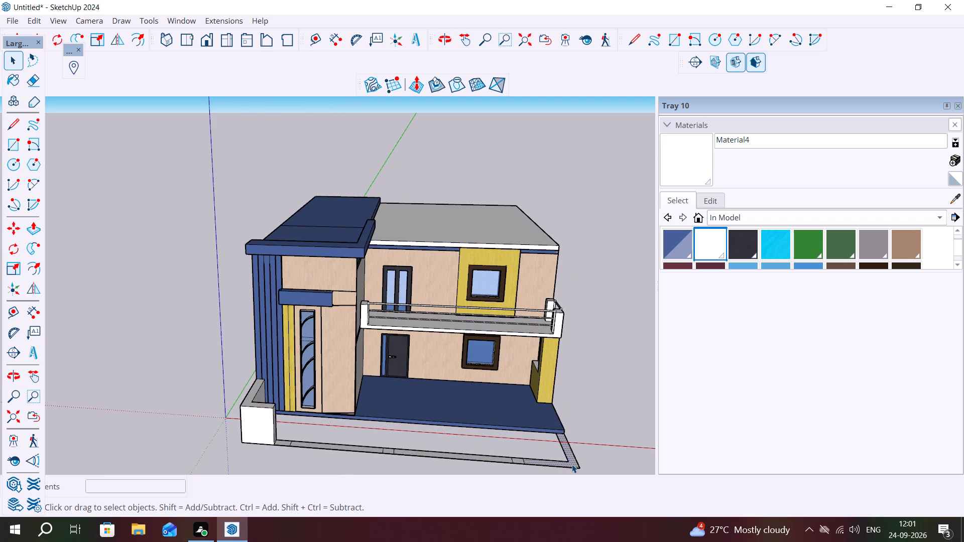
key("p")
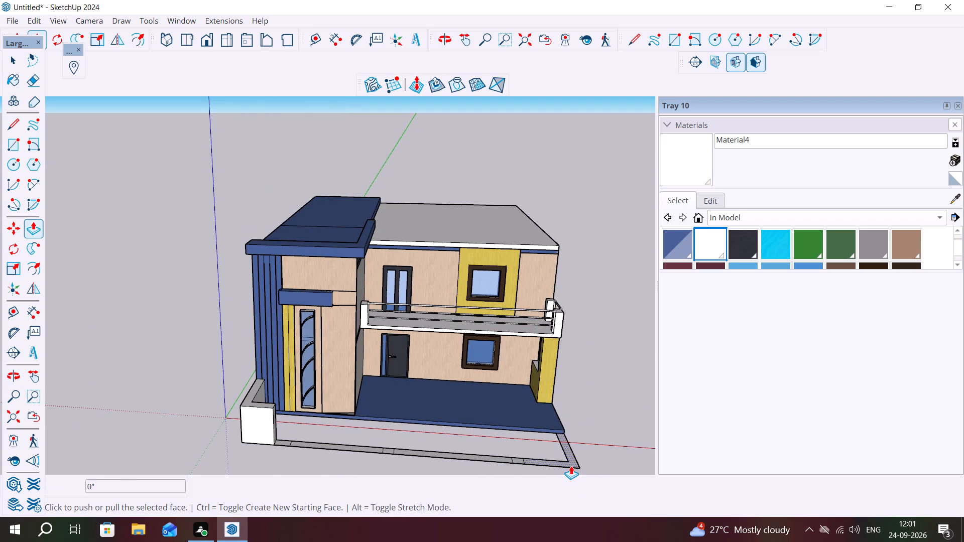
left_click(573, 462)
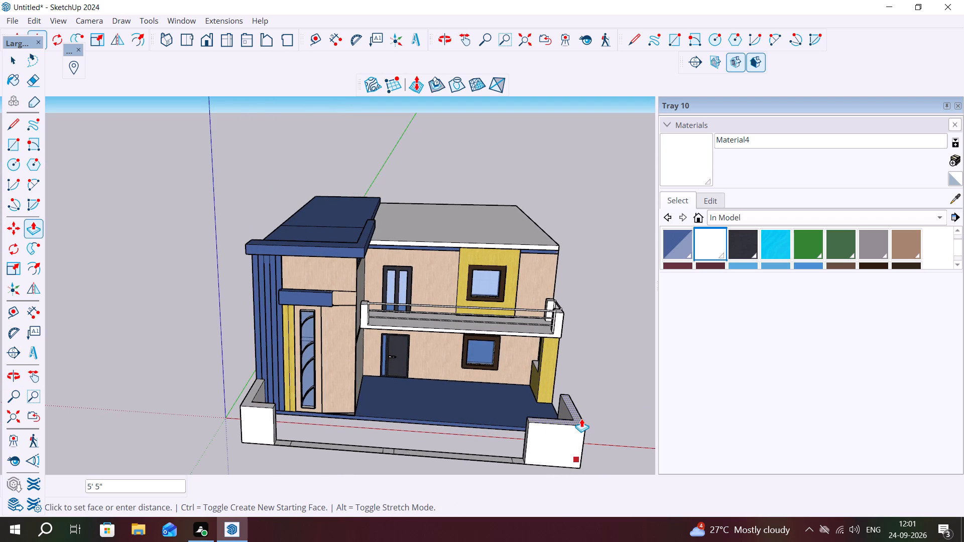
type("7'")
key("Return")
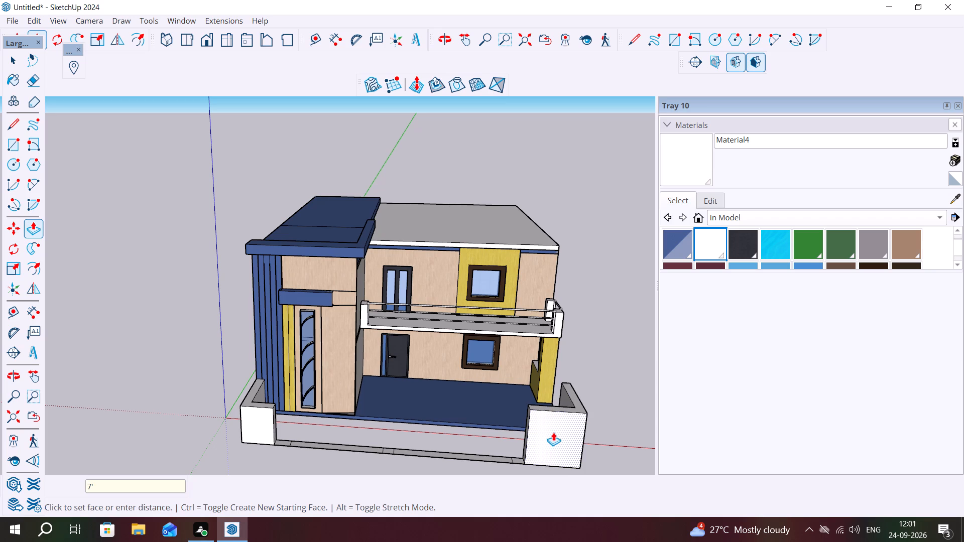
Push the L-shaped boundary wall at the front corner beside the blue-striped tower down 5' to ground level.
scroll(254, 393, "up", 2)
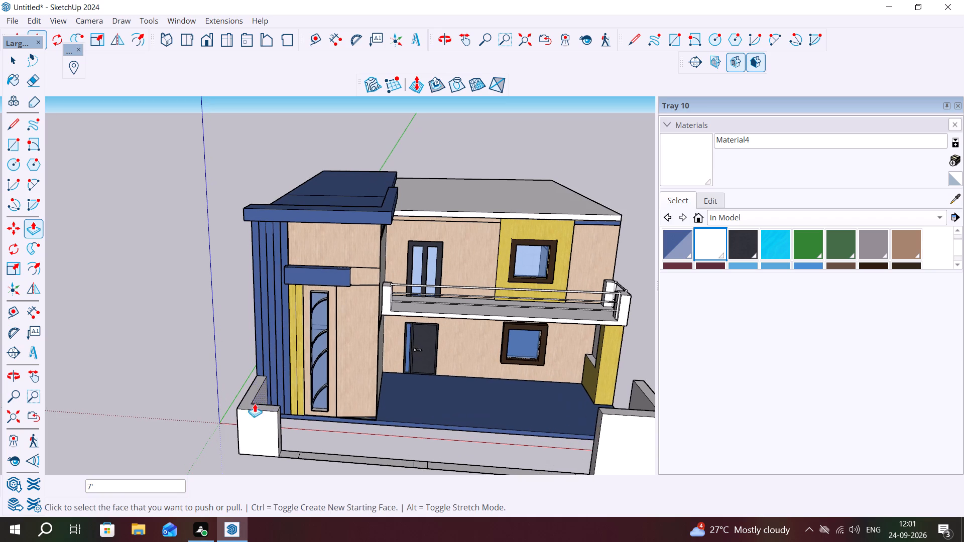
scroll(261, 401, "up", 5)
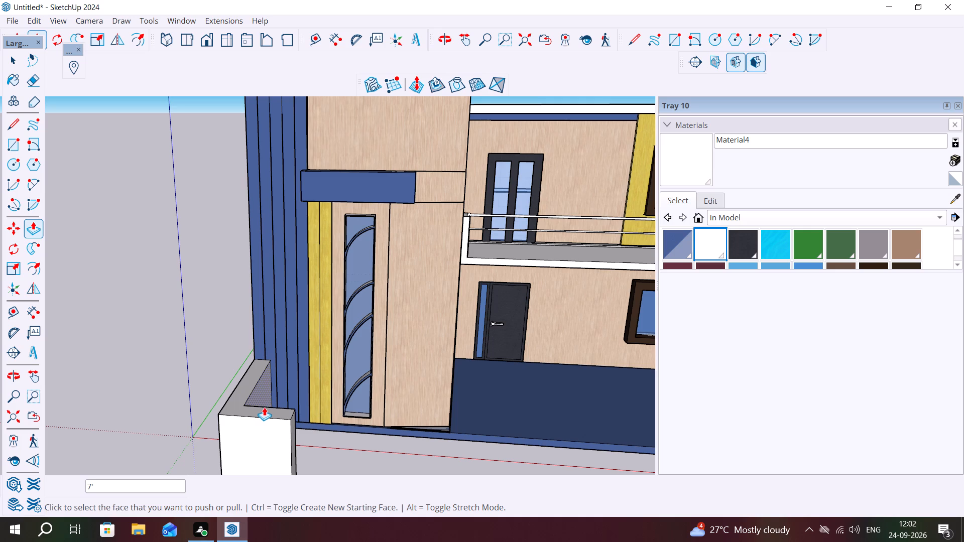
scroll(243, 380, "up", 3)
left_click(230, 415)
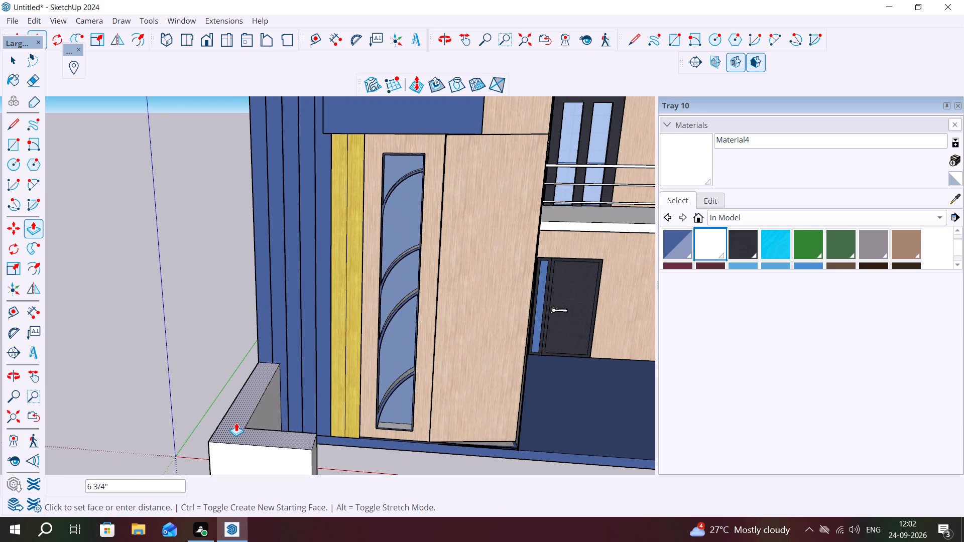
scroll(236, 421, "down", 12)
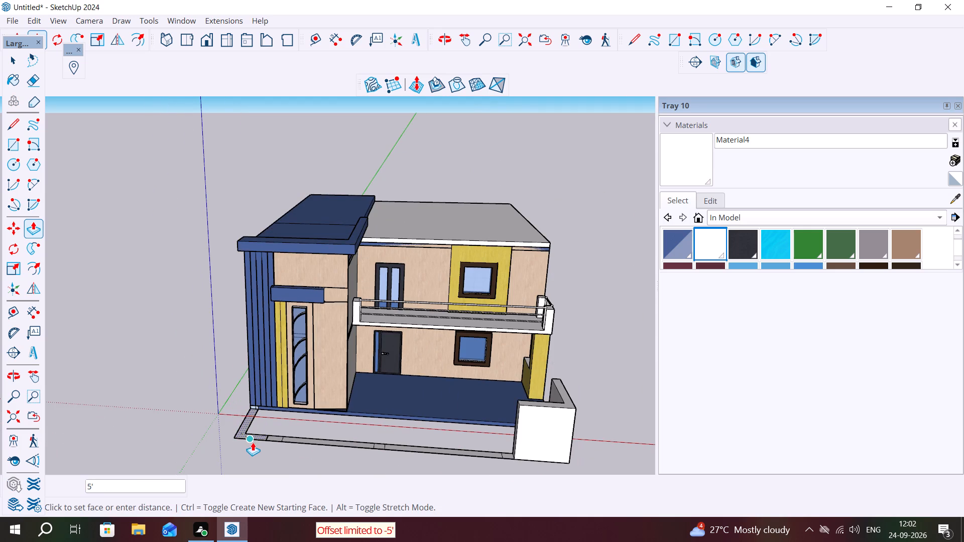
scroll(249, 442, "up", 10)
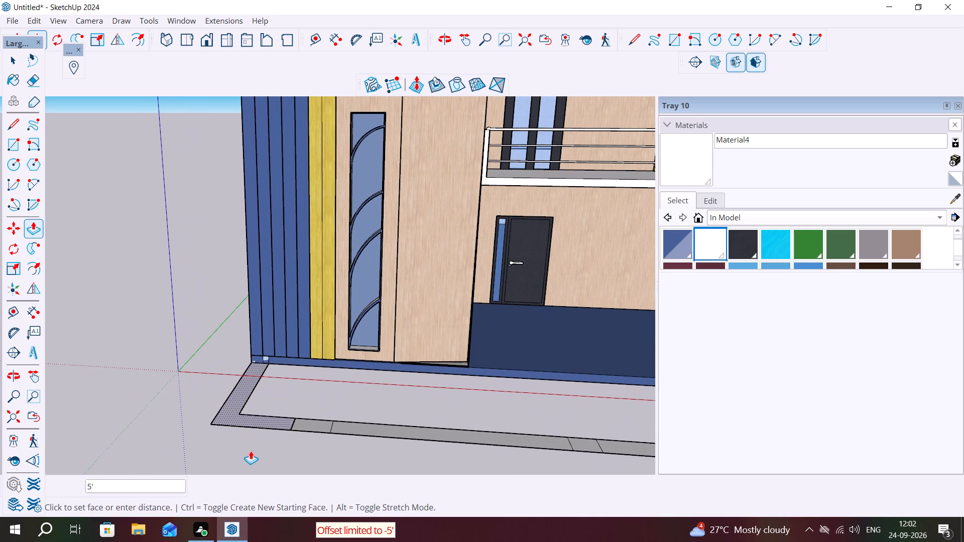
left_click(251, 451)
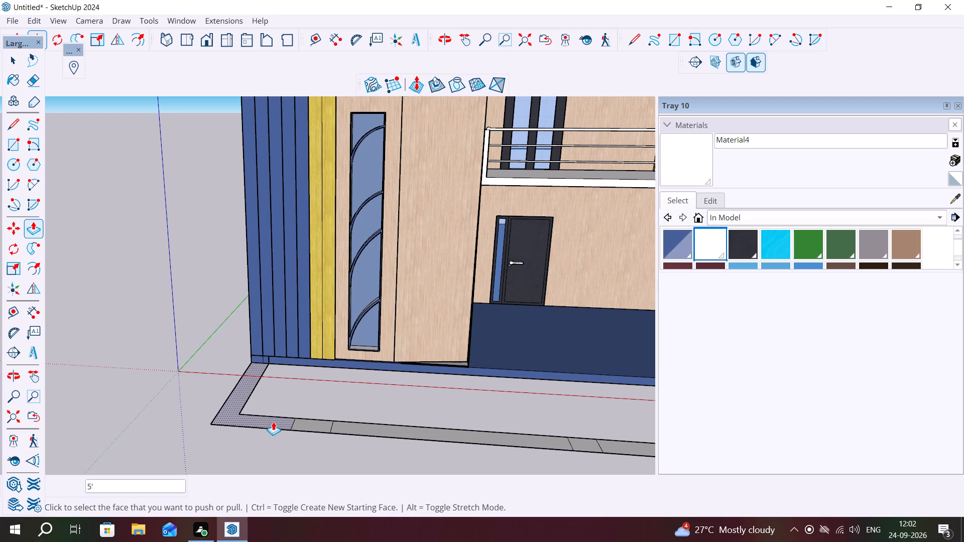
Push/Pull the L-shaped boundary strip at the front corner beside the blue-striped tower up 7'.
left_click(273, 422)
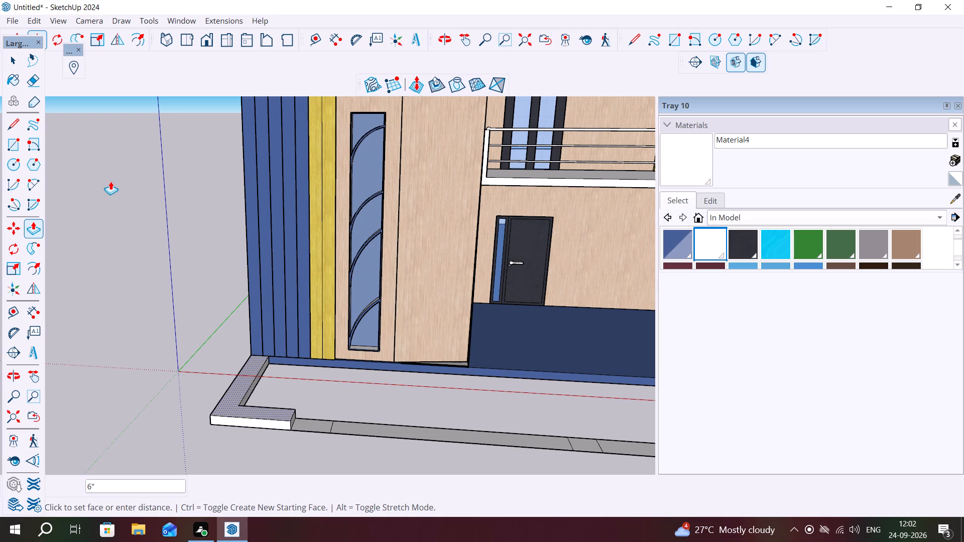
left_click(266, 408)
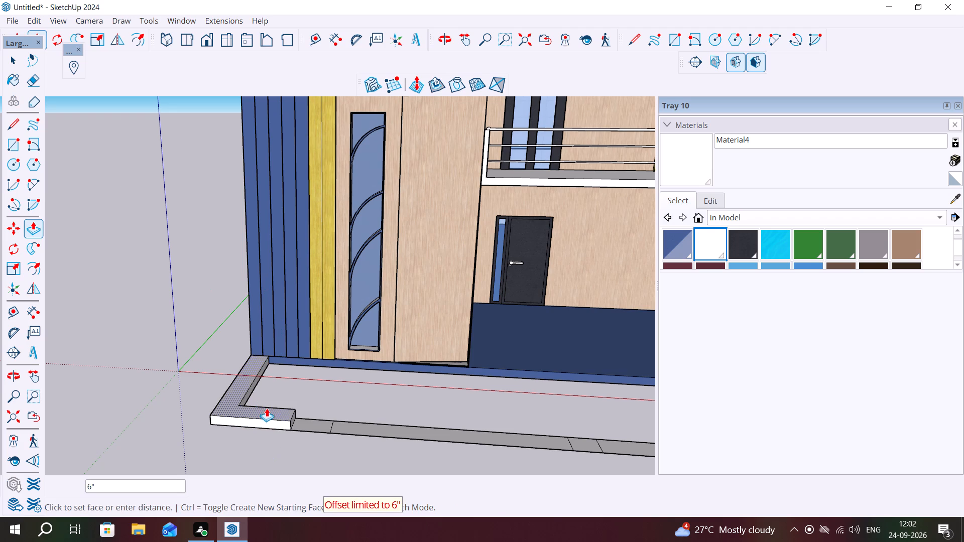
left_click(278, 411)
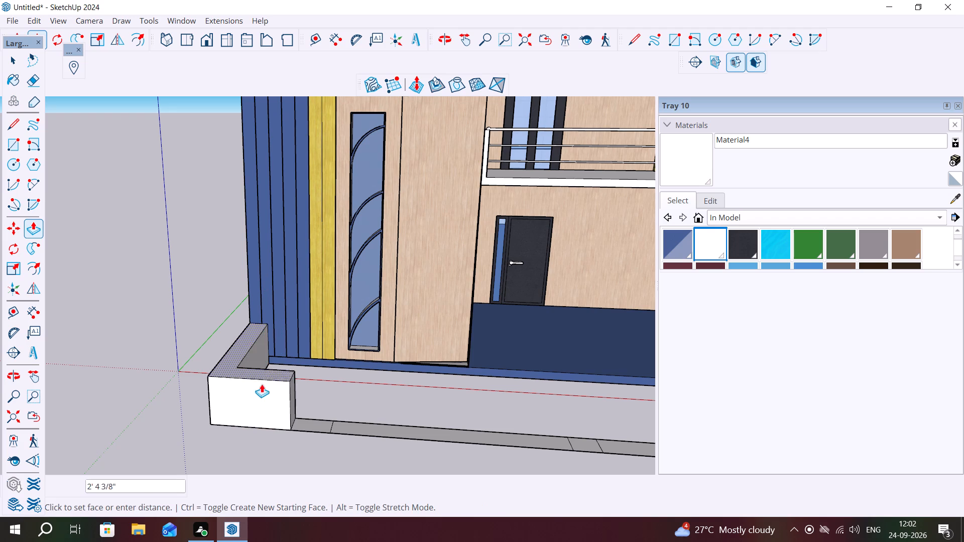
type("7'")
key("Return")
Examine the raised boundary walls at both front corners and the strip between them, comparing their heights and lengths.
scroll(253, 408, "down", 12)
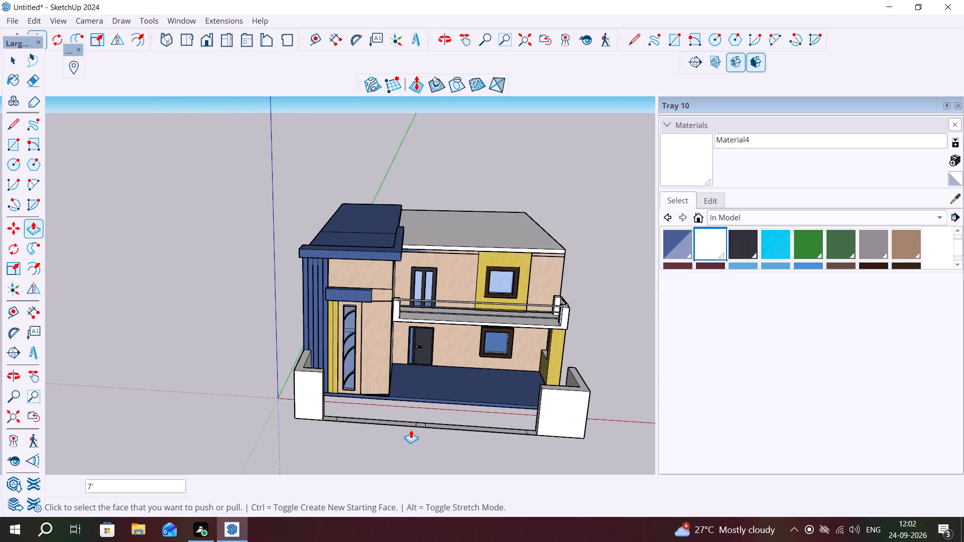
scroll(344, 402, "up", 2)
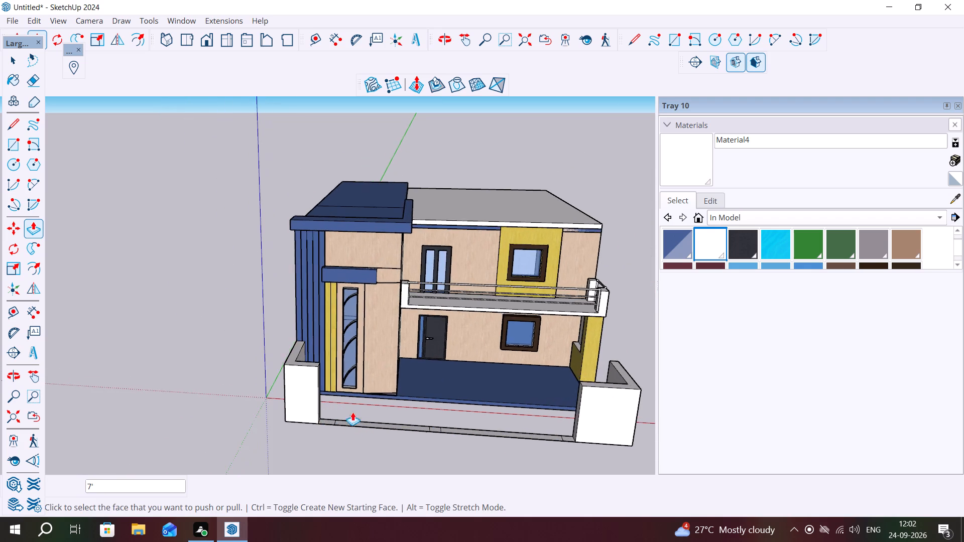
scroll(349, 416, "up", 7)
middle_click_drag(333, 439, 395, 458)
scroll(357, 425, "up", 1)
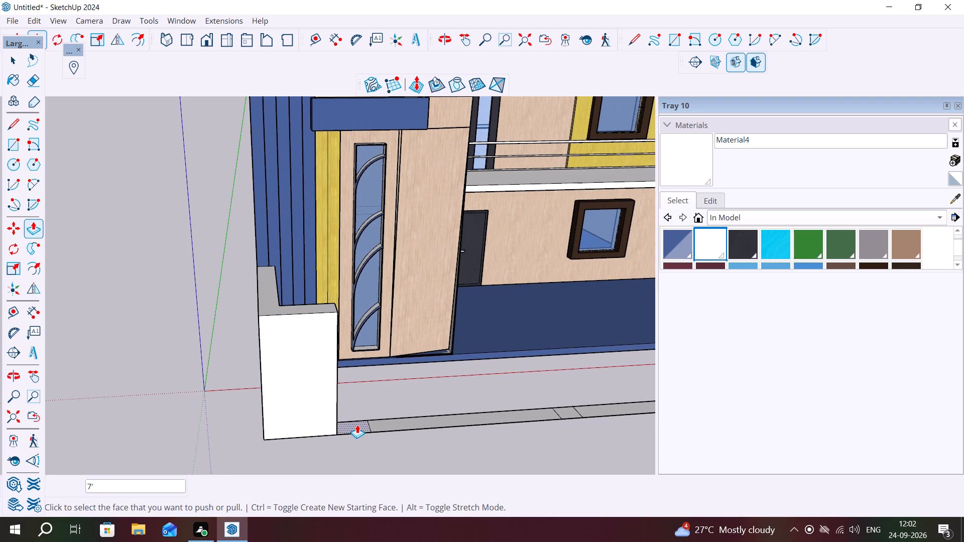
middle_click_drag(349, 421, 325, 422)
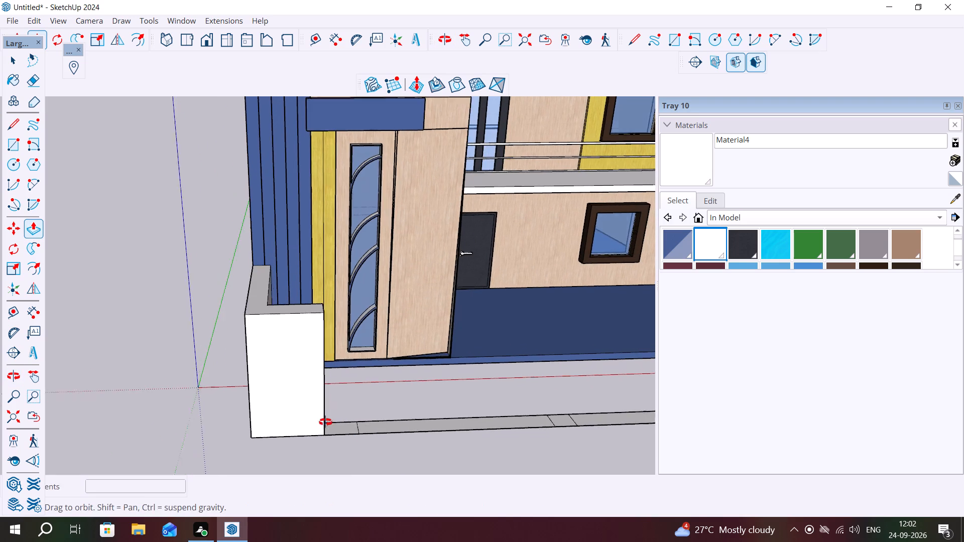
middle_click_drag(325, 422, 306, 420)
middle_click_drag(337, 297, 360, 256)
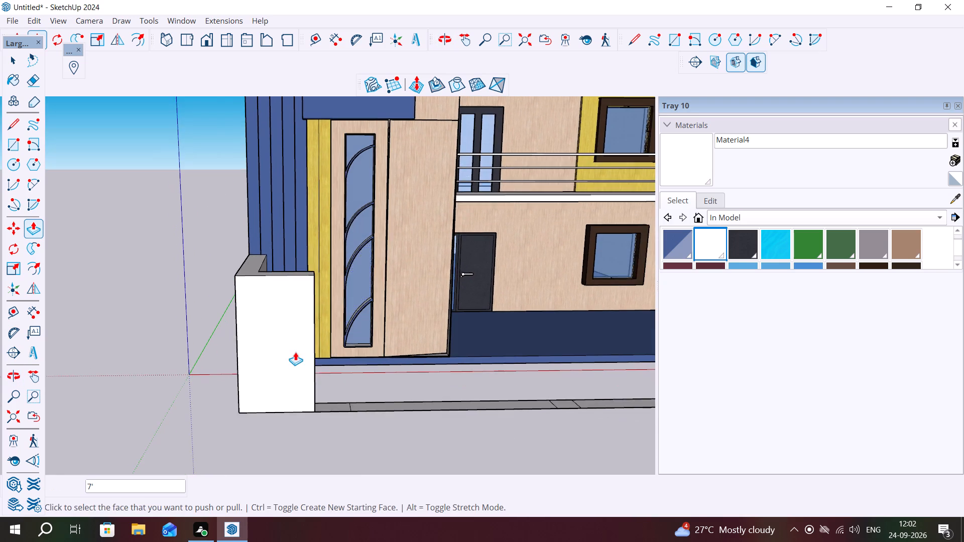
scroll(295, 352, "down", 6)
scroll(294, 320, "up", 2)
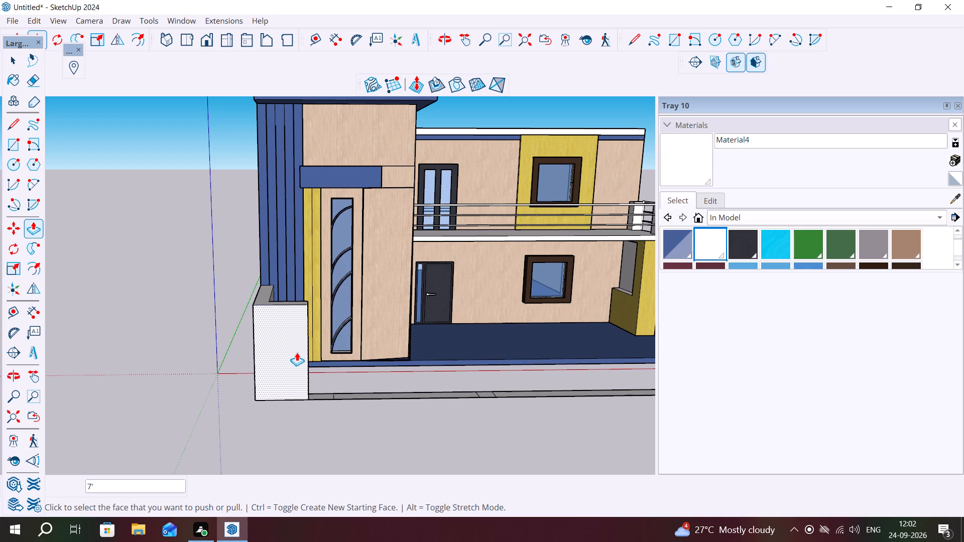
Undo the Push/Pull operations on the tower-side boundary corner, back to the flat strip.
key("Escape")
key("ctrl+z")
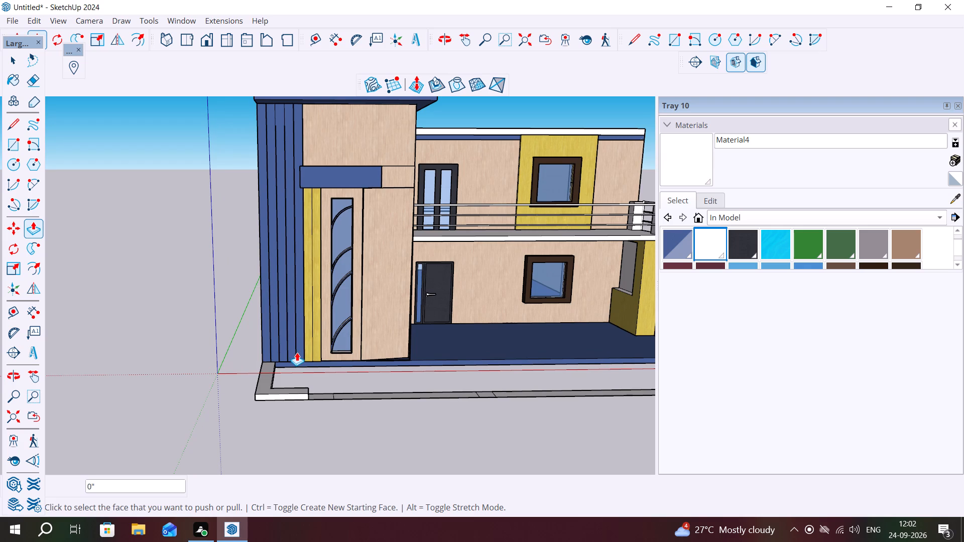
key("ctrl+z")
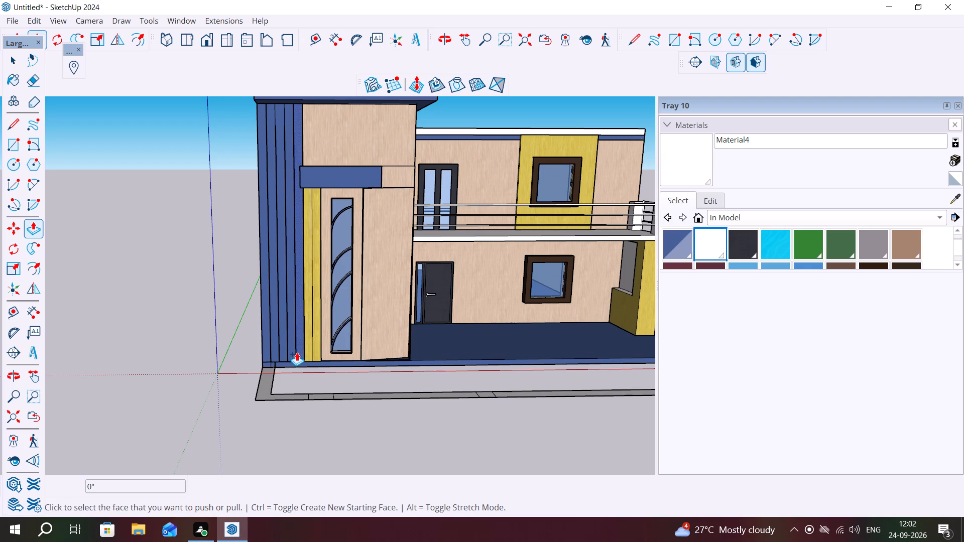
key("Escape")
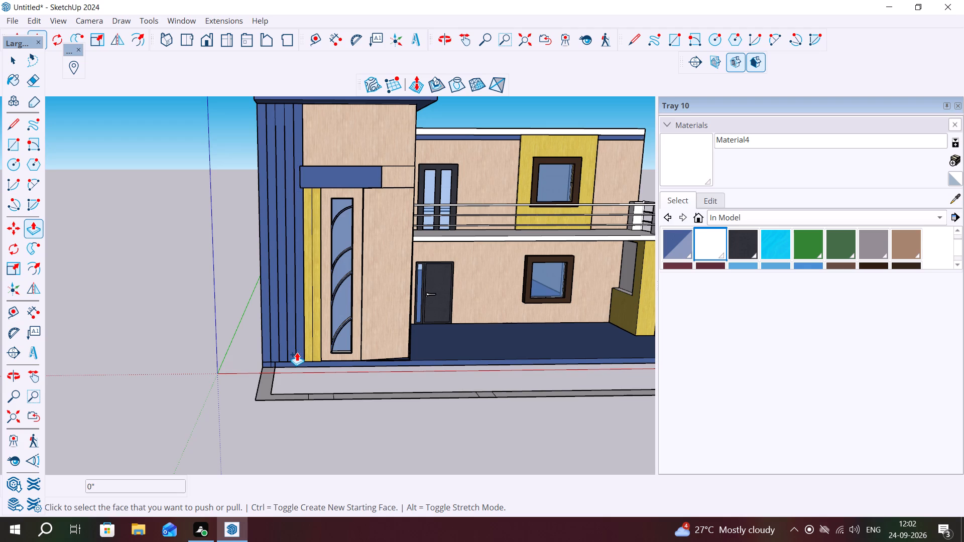
Replace the dividing line across the front boundary strip beside the tower with one nearer the corner, about 1' 2 1/2" long.
key("space")
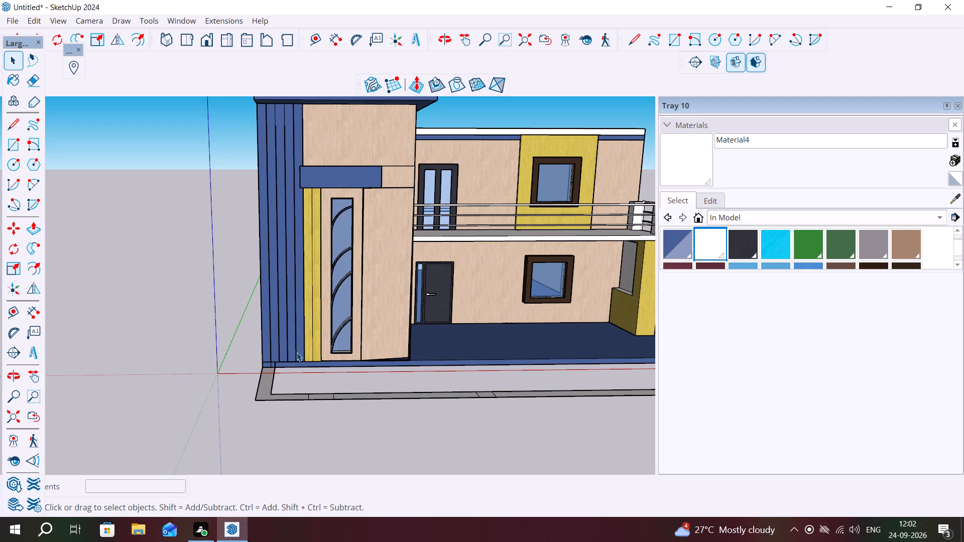
scroll(315, 386, "up", 7)
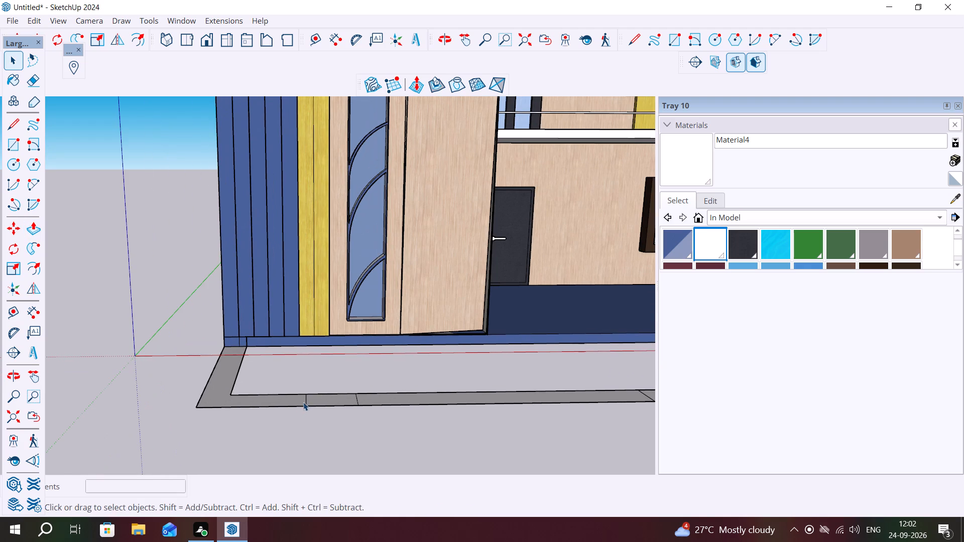
left_click(305, 401)
key("Delete")
left_click(12, 124)
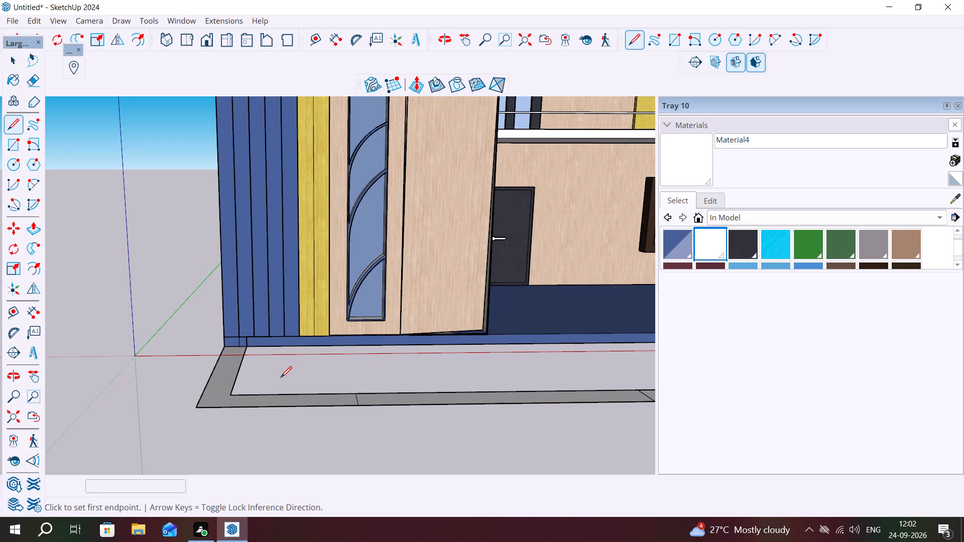
left_click(281, 394)
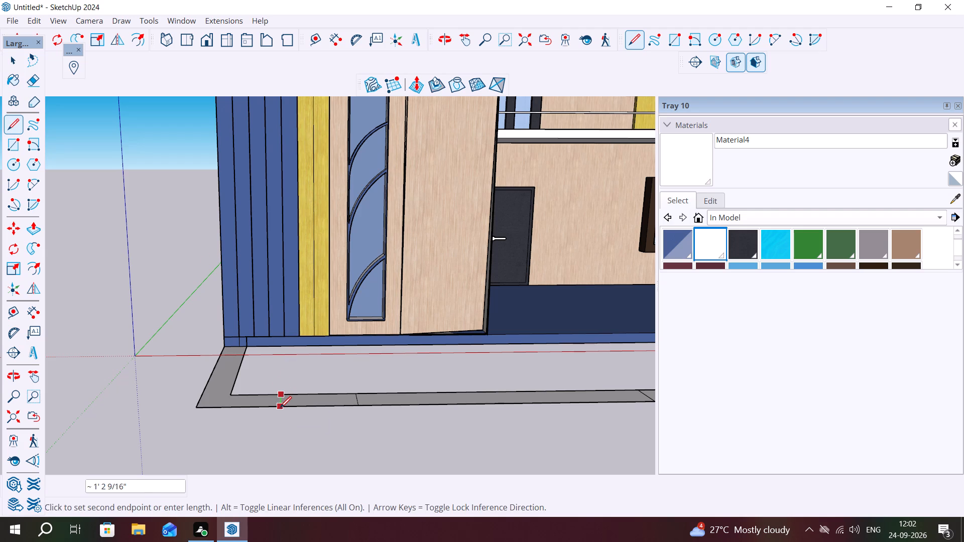
left_click(280, 408)
key("Escape")
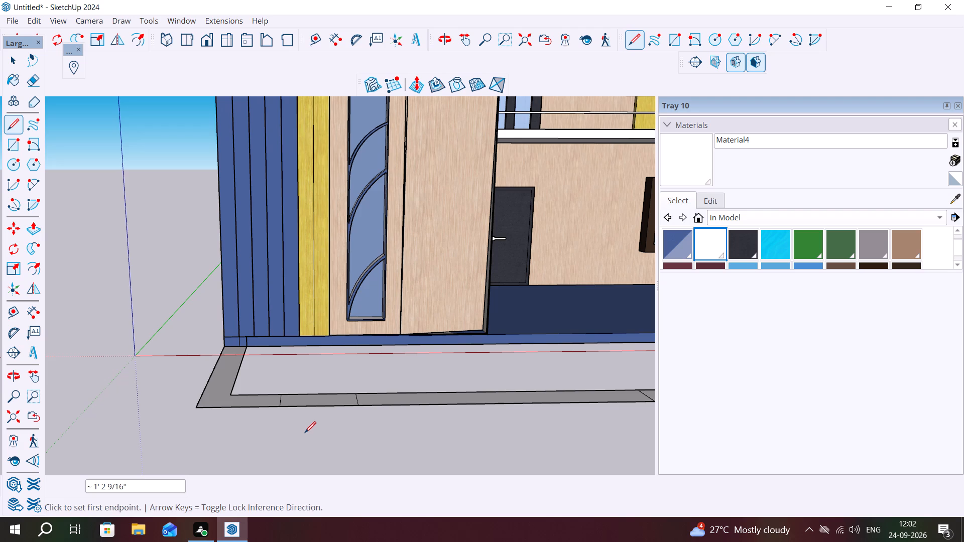
Push/Pull the shortened L-shaped boundary strip at the tower-side front corner up, entering 6' for the final pull.
key("space")
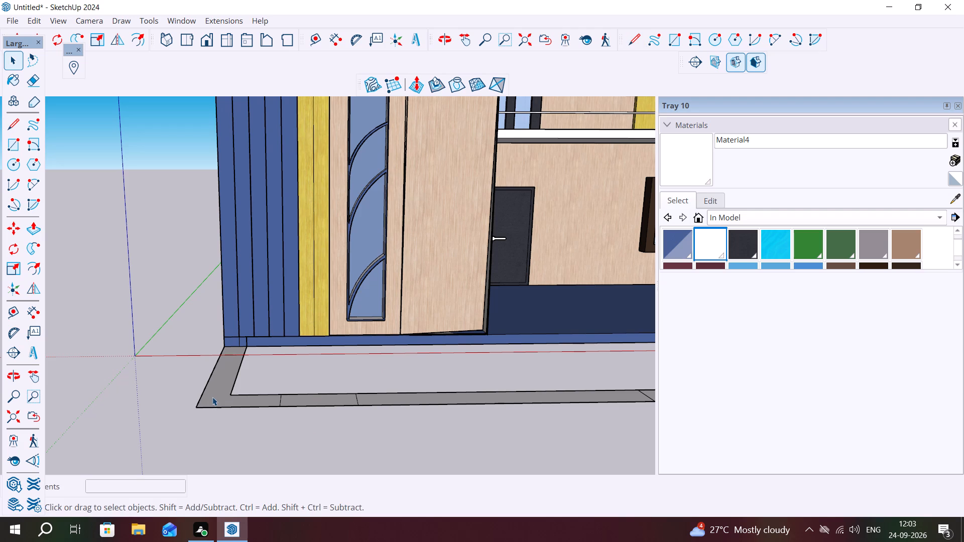
left_click(213, 397)
key("p")
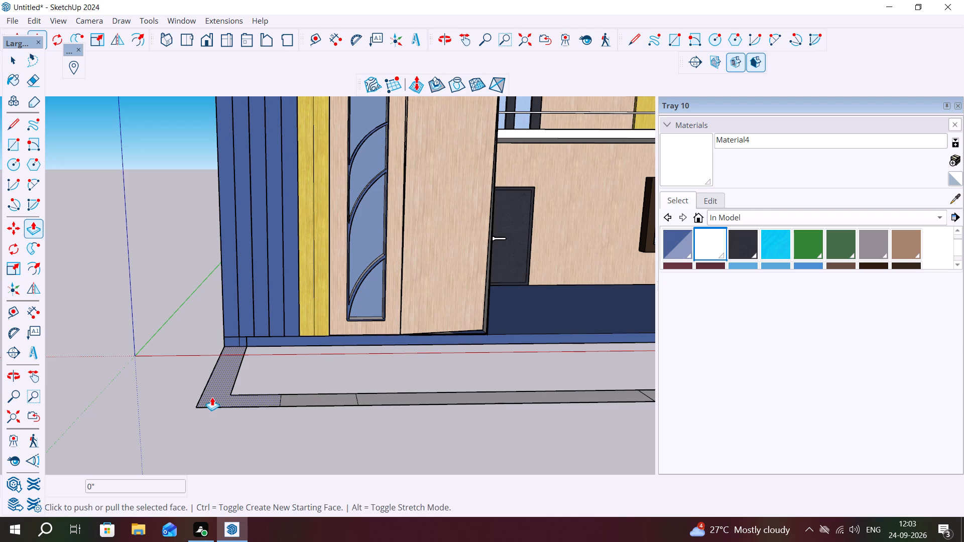
left_click(213, 390)
left_click_drag(222, 381, 223, 380)
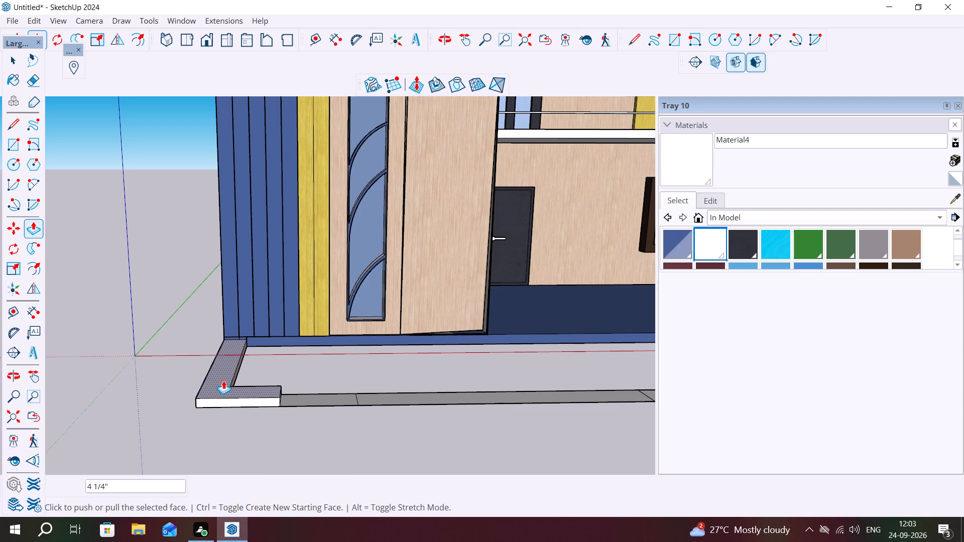
left_click_drag(223, 380, 227, 372)
left_click(227, 375)
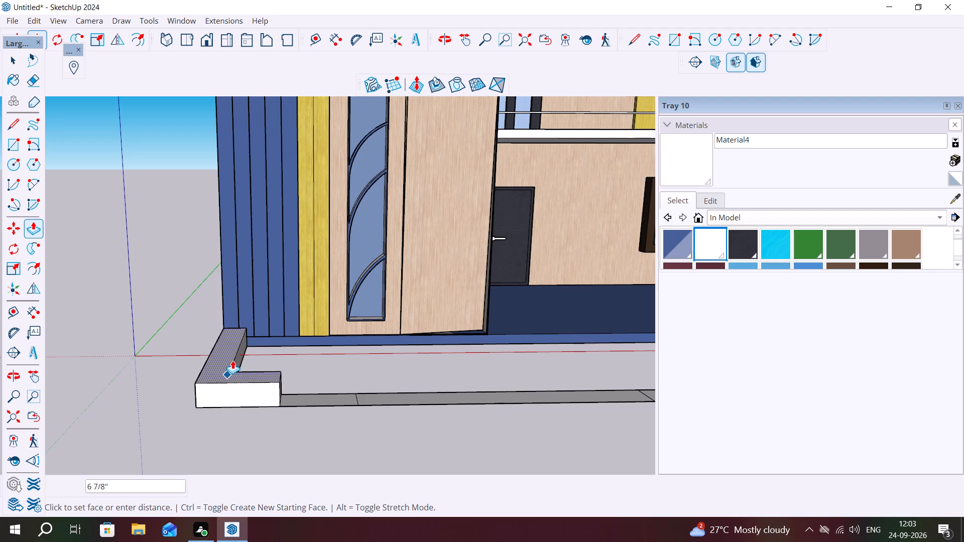
type("6'")
key("Return")
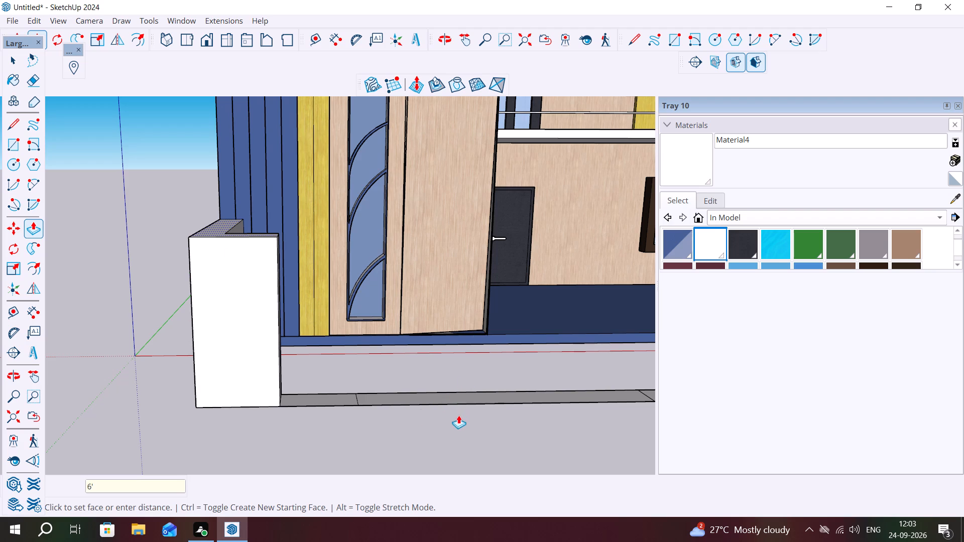
middle_click_drag(422, 409, 384, 406)
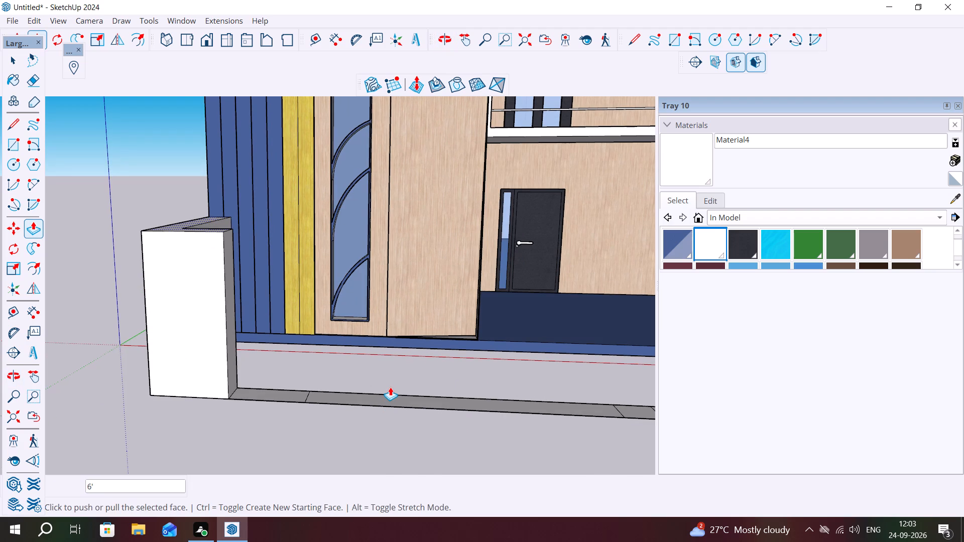
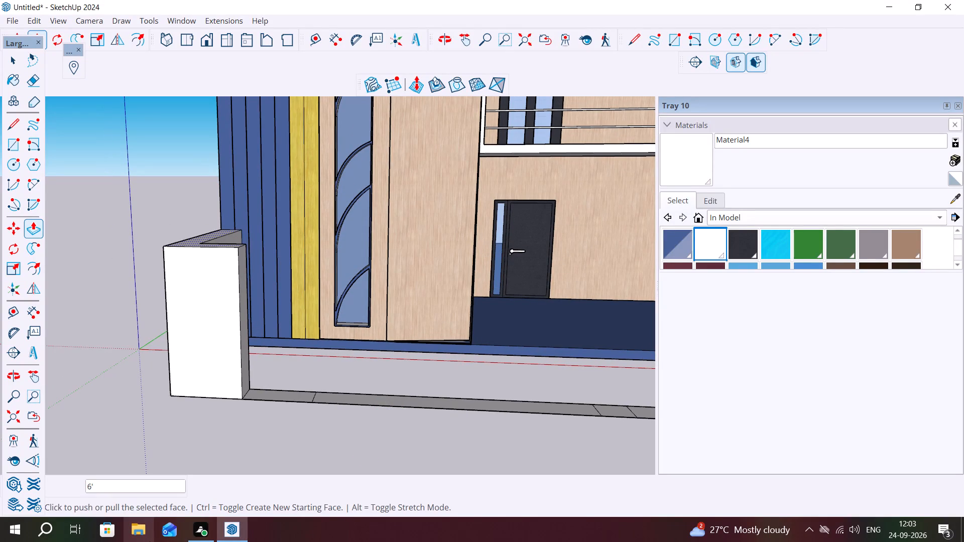
Push/Pull the short strip segment beside the tower-side boundary corner up, level with the top of the adjoining wall.
key("Escape")
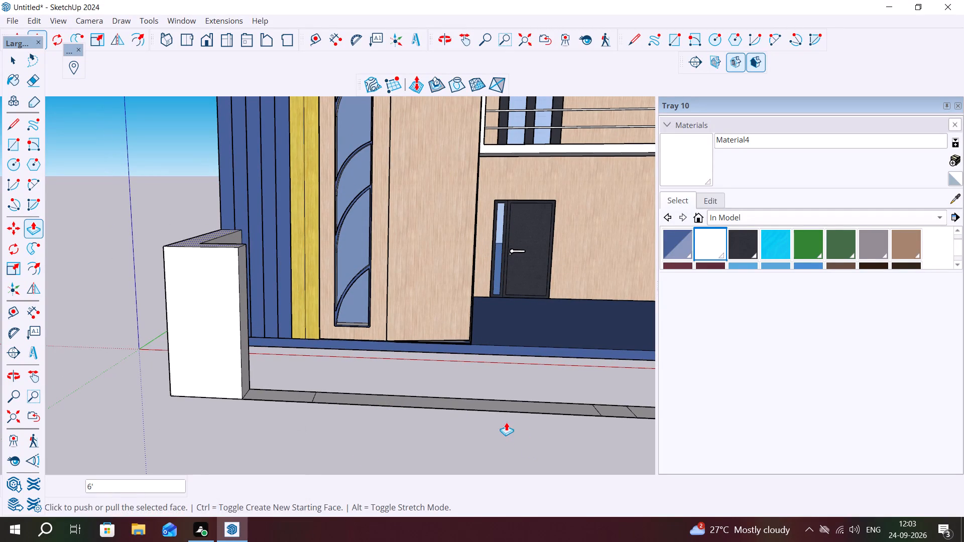
scroll(297, 289, "down", 1)
key("space")
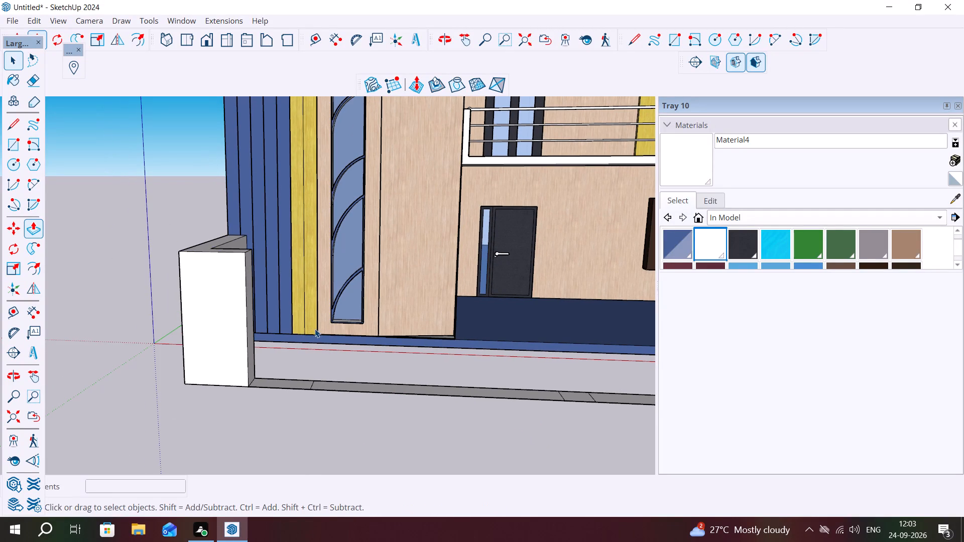
middle_click_drag(376, 296, 343, 298)
scroll(360, 342, "down", 1)
scroll(346, 308, "up", 3)
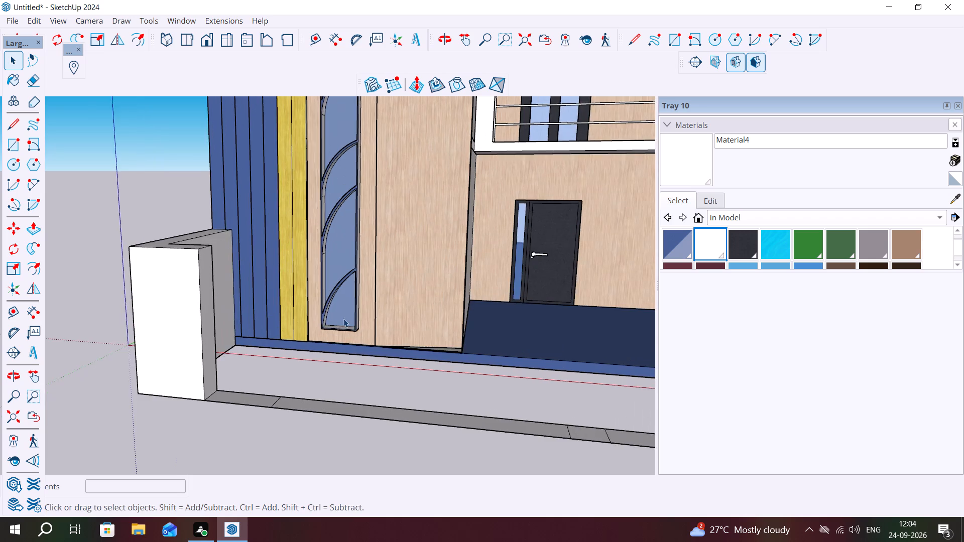
scroll(343, 319, "up", 1)
middle_click_drag(364, 322, 409, 341)
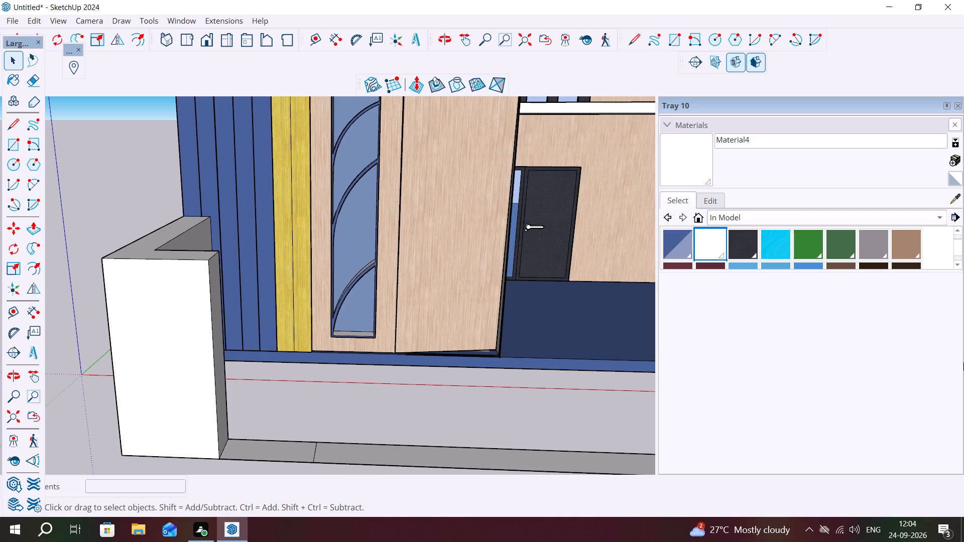
scroll(643, 355, "down", 5)
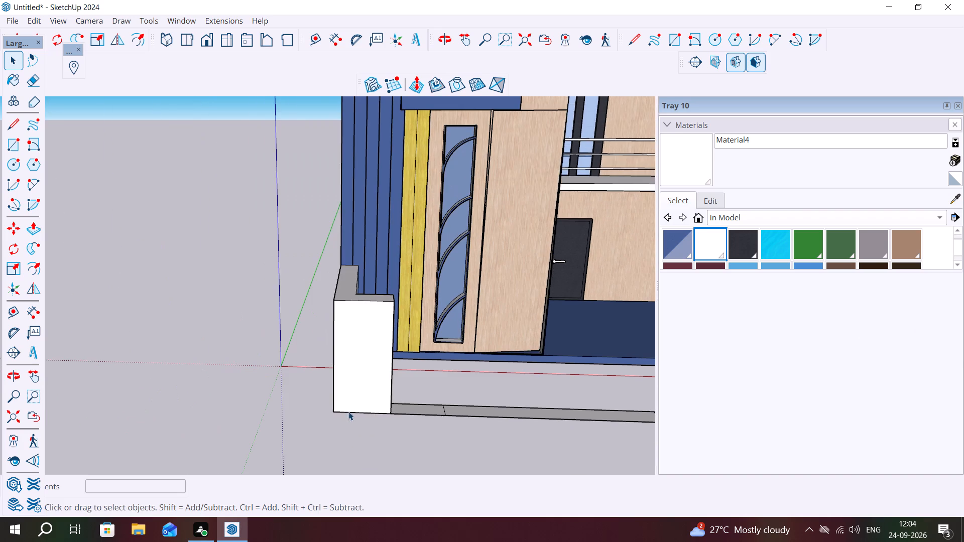
scroll(478, 390, "up", 3)
middle_click_drag(446, 413, 437, 437)
left_click(376, 433)
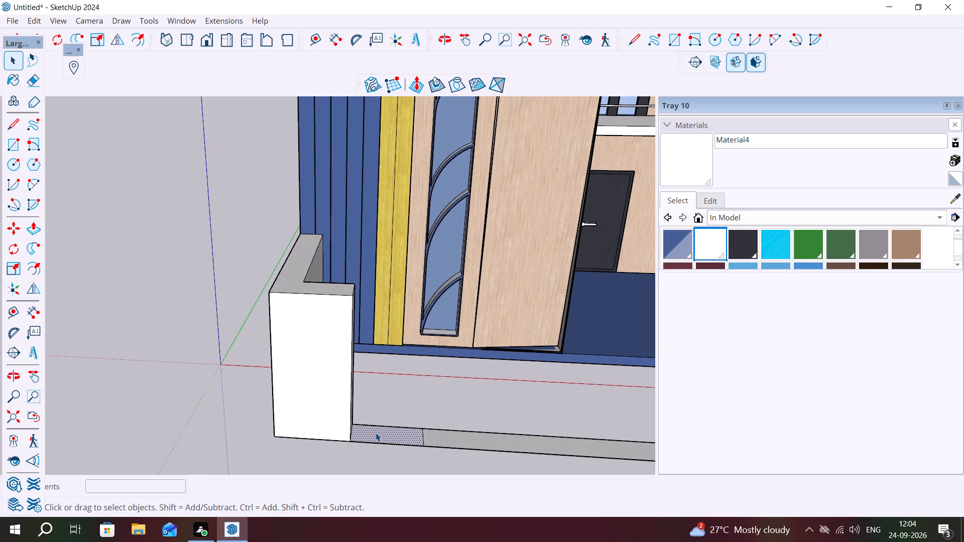
key("p")
left_click(386, 424)
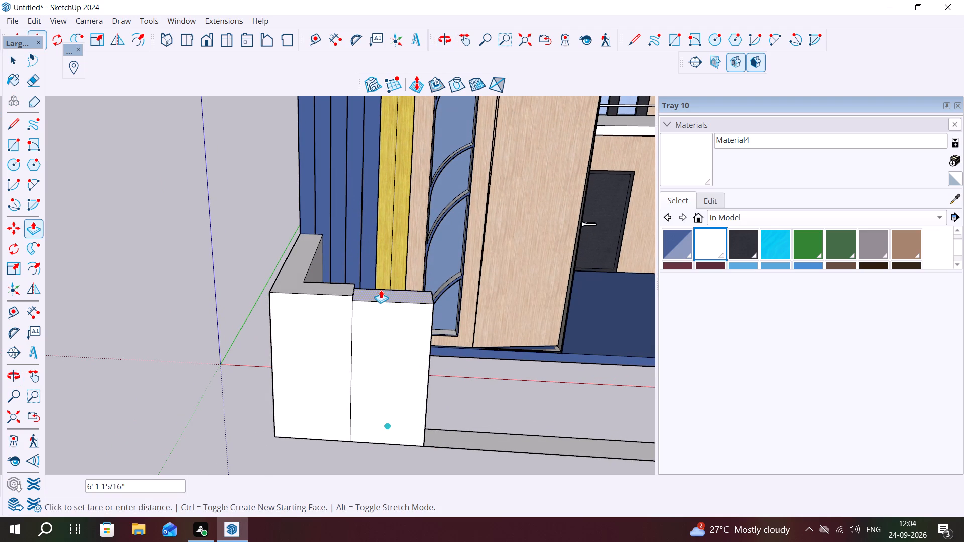
left_click(381, 285)
left_click(389, 319)
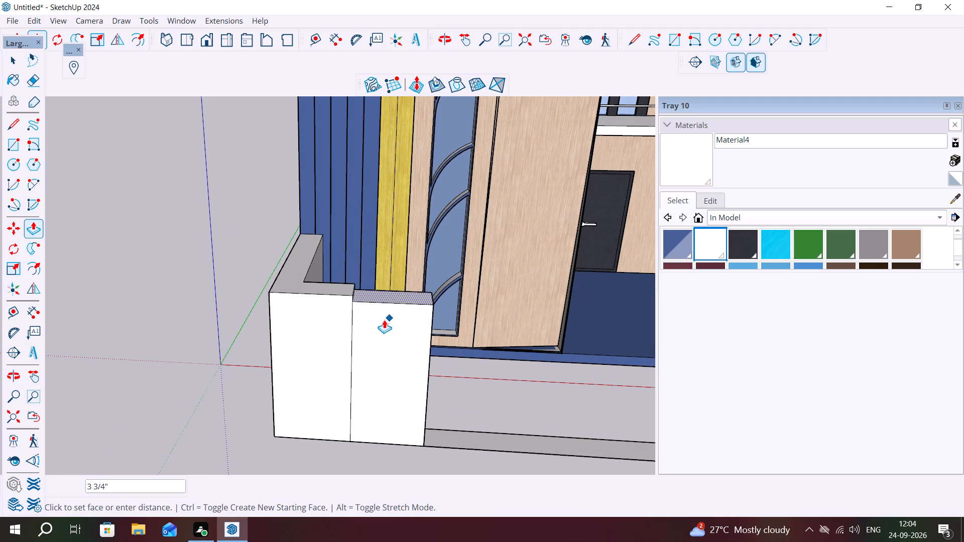
key("Escape")
Thicken the newly raised boundary block into a pillar, pulling its front face out about 2 9/16" and its inner face about 3 1/16".
left_click(381, 313)
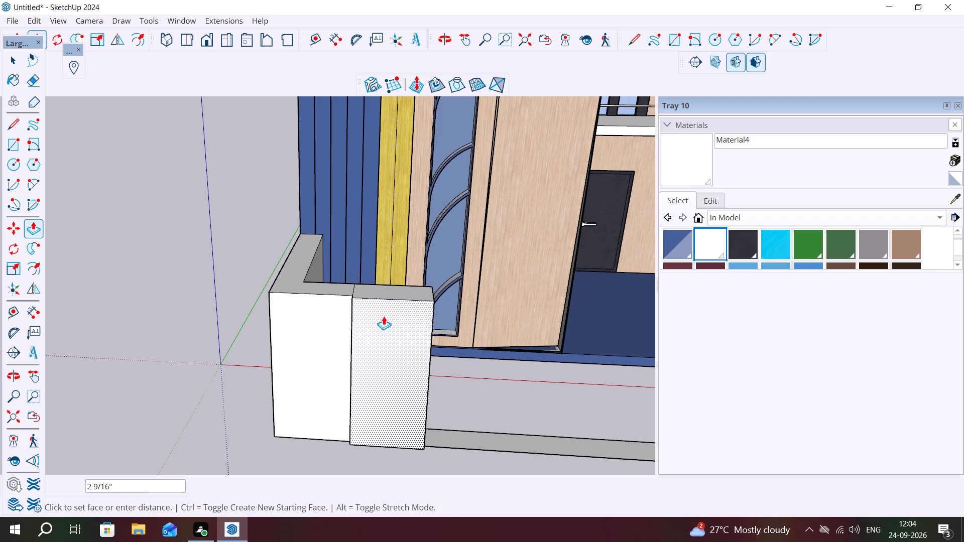
left_click(384, 316)
middle_click_drag(404, 330, 266, 402)
middle_click_drag(295, 344, 219, 433)
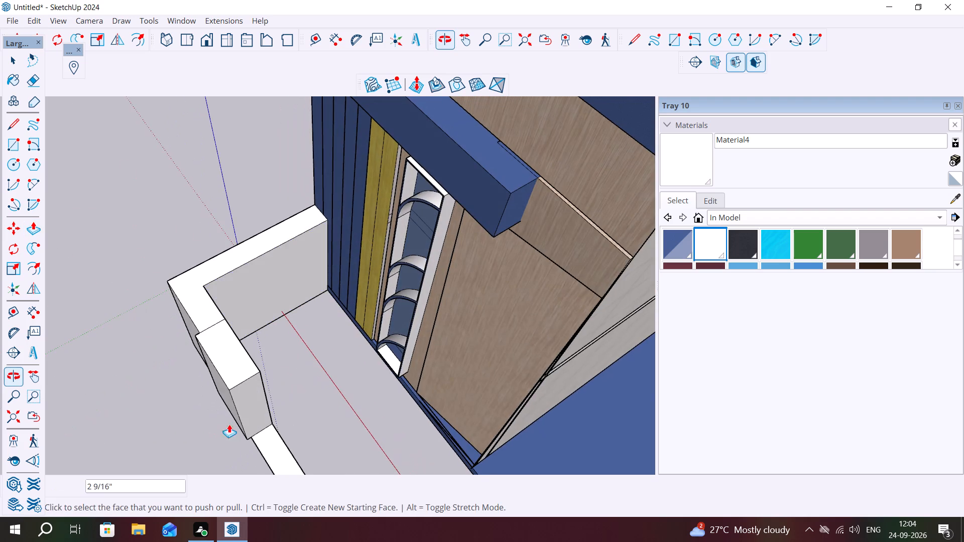
middle_click_drag(267, 330, 176, 348)
scroll(227, 314, "up", 9)
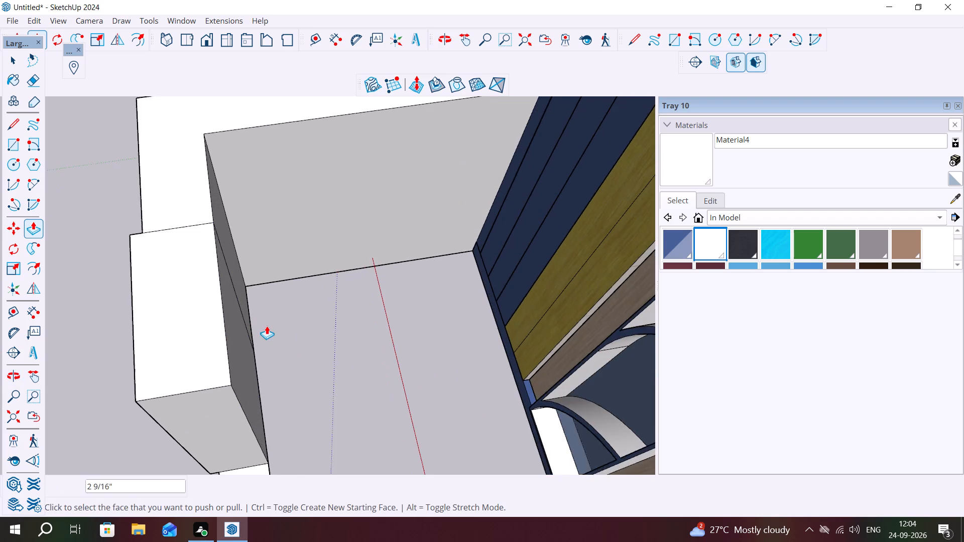
middle_click_drag(263, 325, 232, 336)
left_click(228, 338)
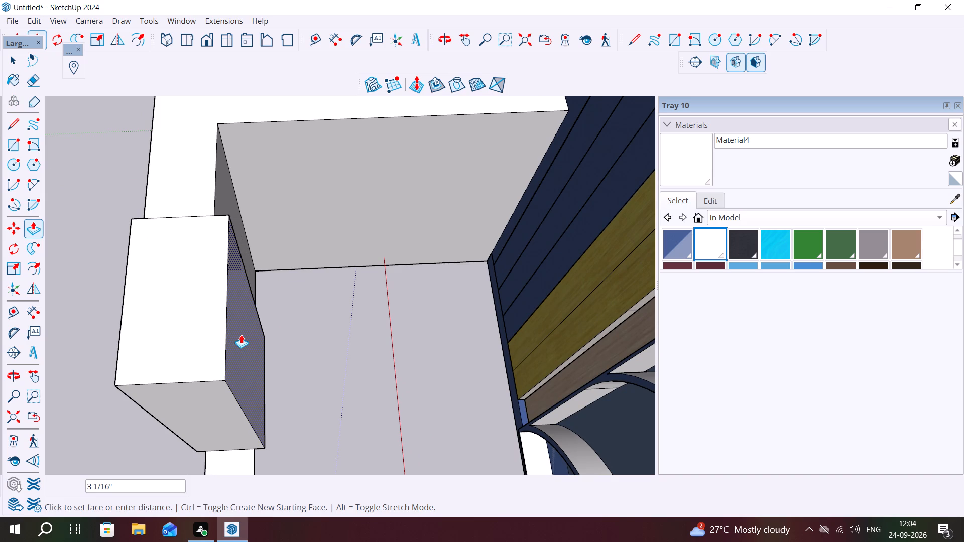
left_click(241, 335)
Examine the thickened pillar from above and compare both front boundary corners against the whole house.
middle_click_drag(111, 369, 507, 368)
scroll(546, 358, "down", 3)
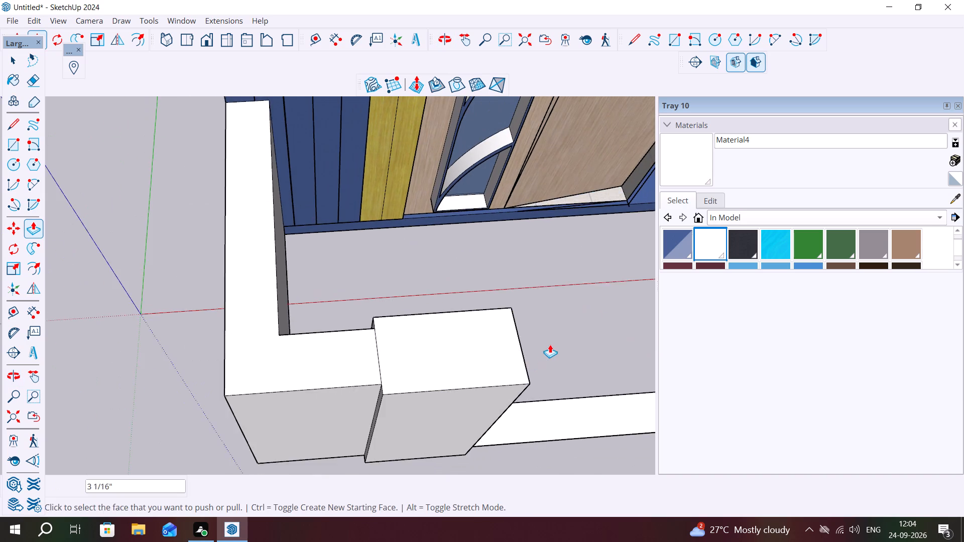
scroll(550, 344, "down", 1)
key("Escape")
key("space")
scroll(262, 430, "down", 2)
middle_click_drag(263, 373, 247, 325)
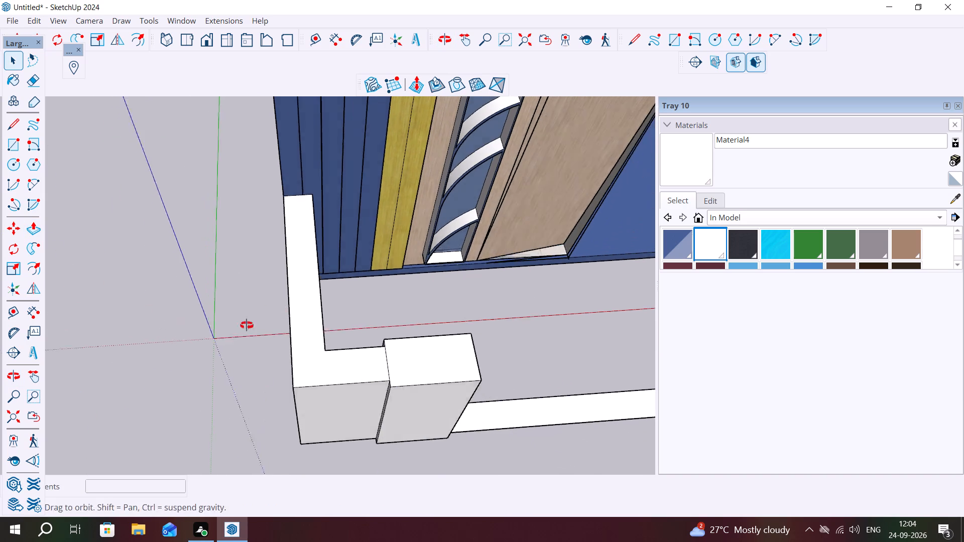
middle_click_drag(247, 325, 231, 297)
scroll(171, 340, "down", 13)
middle_click_drag(478, 325, 440, 246)
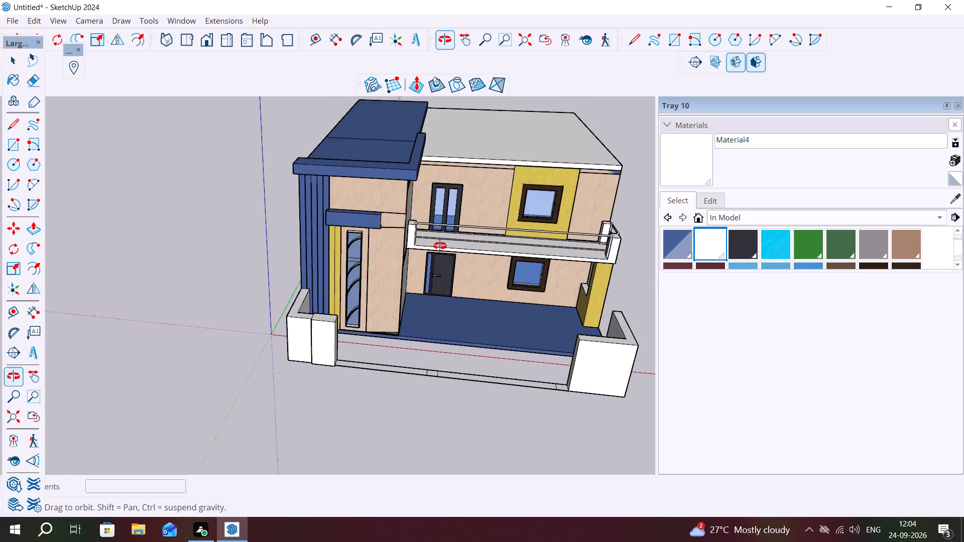
middle_click_drag(440, 246, 439, 245)
scroll(430, 288, "down", 2)
middle_click_drag(446, 310, 402, 261)
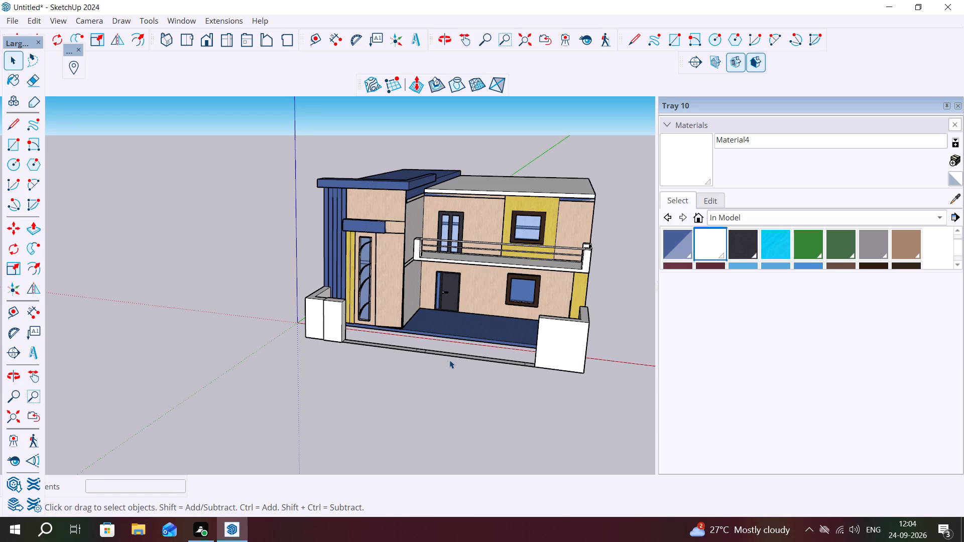
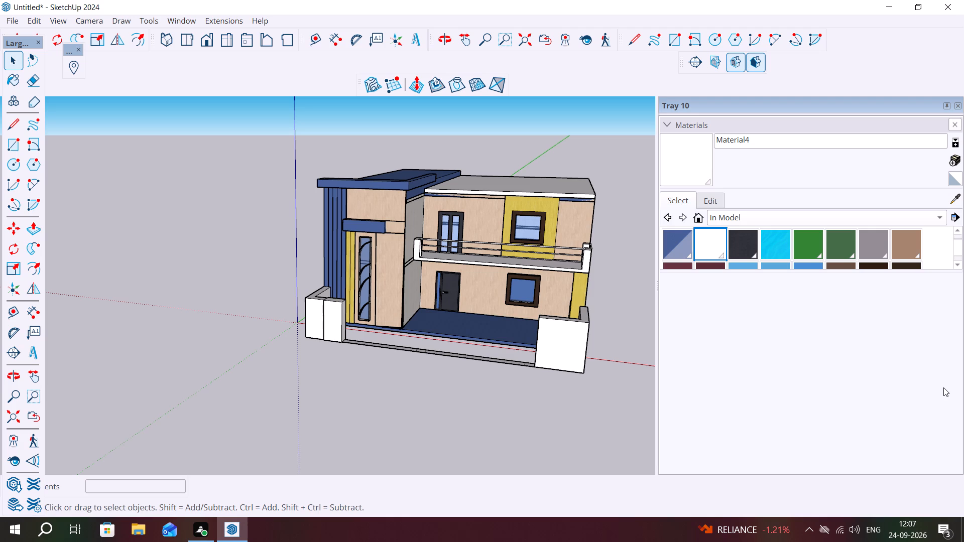
Push/Pull the short marked segment of the front strip nearest the tower-side pillar up 6' as a post.
middle_click_drag(426, 380, 428, 380)
middle_click_drag(428, 380, 446, 375)
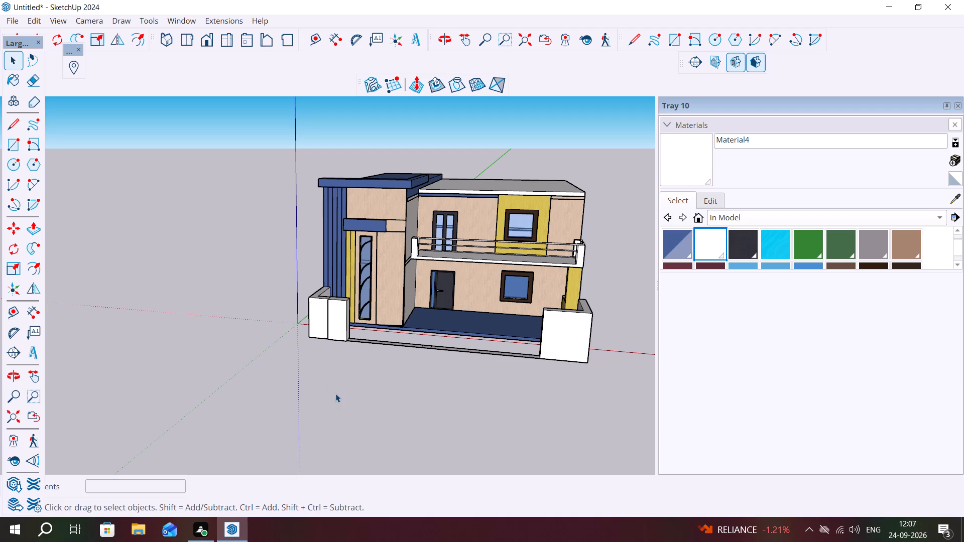
middle_click_drag(346, 384, 388, 373)
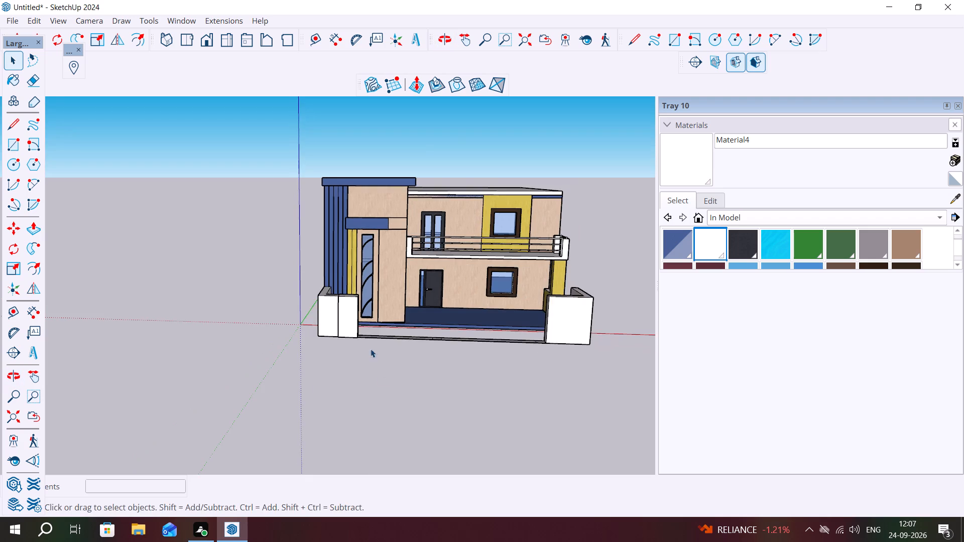
scroll(368, 327, "up", 6)
scroll(330, 303, "up", 1)
middle_click_drag(303, 303, 304, 303)
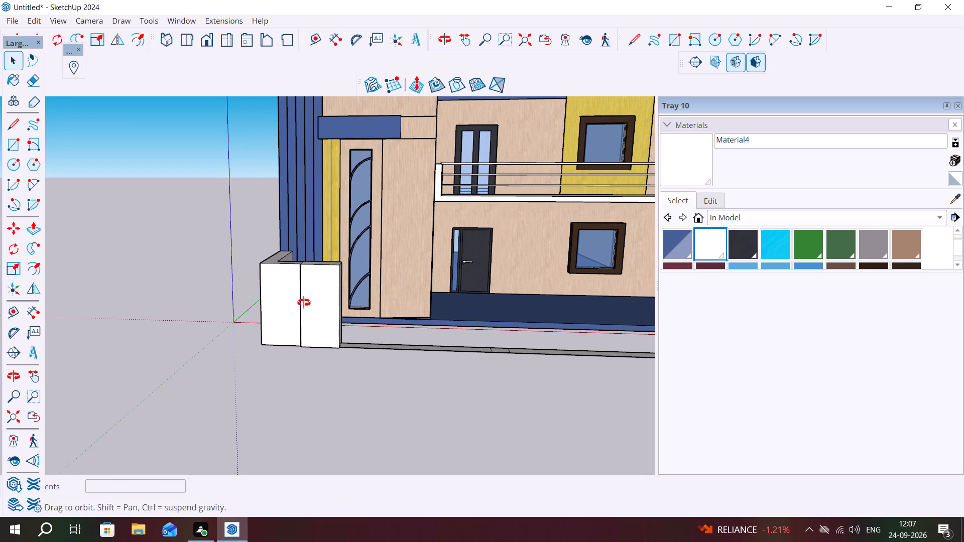
middle_click_drag(304, 303, 309, 305)
middle_click_drag(474, 377, 478, 398)
scroll(500, 359, "up", 7)
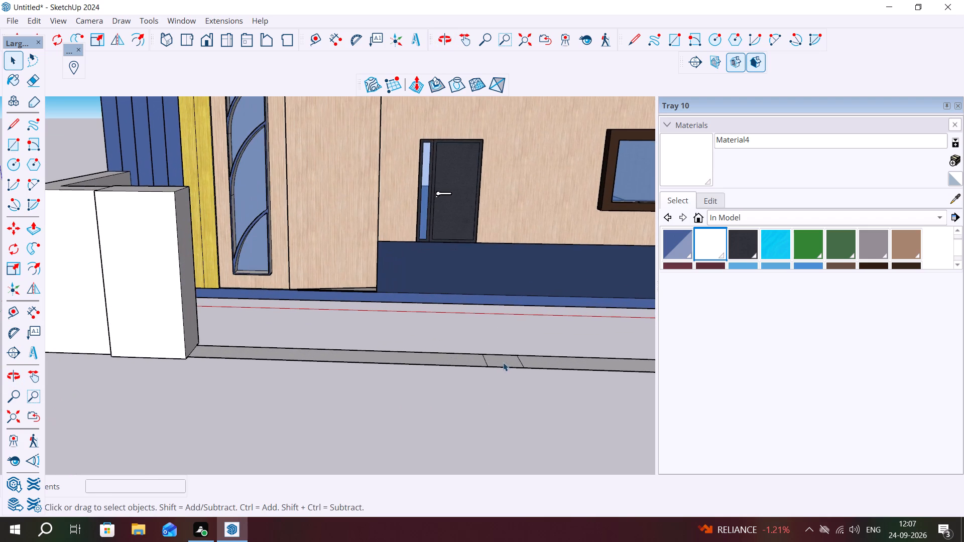
middle_click_drag(503, 362, 501, 395)
left_click(505, 393)
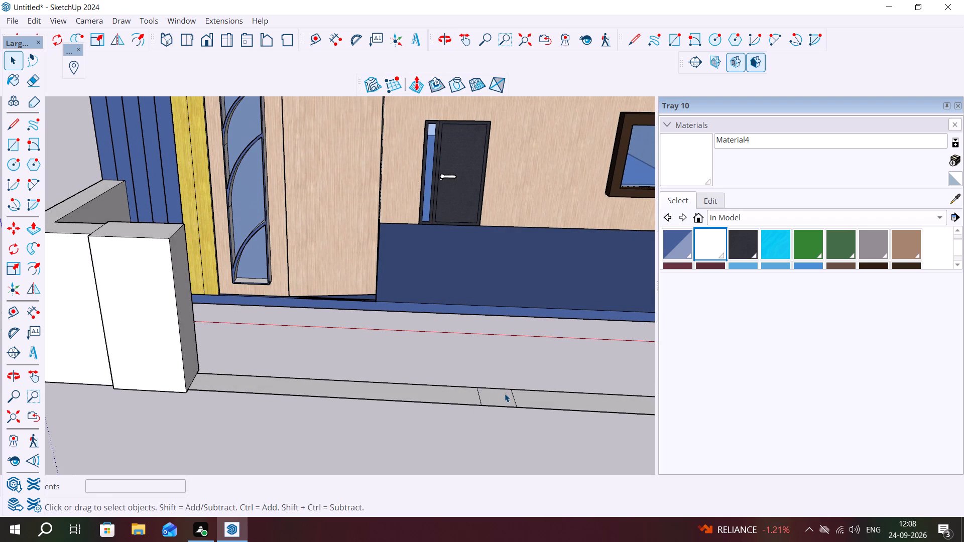
key("p")
left_click(492, 391)
scroll(503, 341, "down", 2)
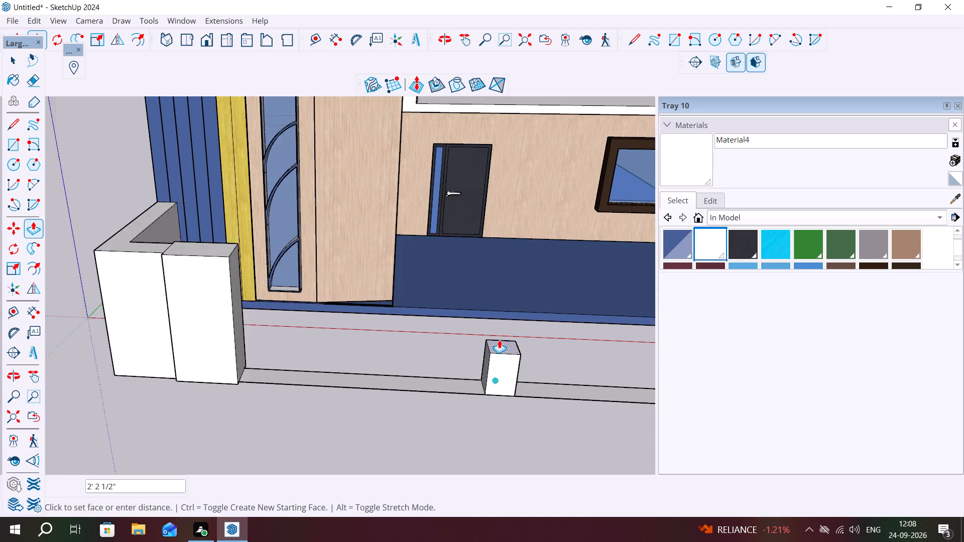
scroll(499, 340, "down", 3)
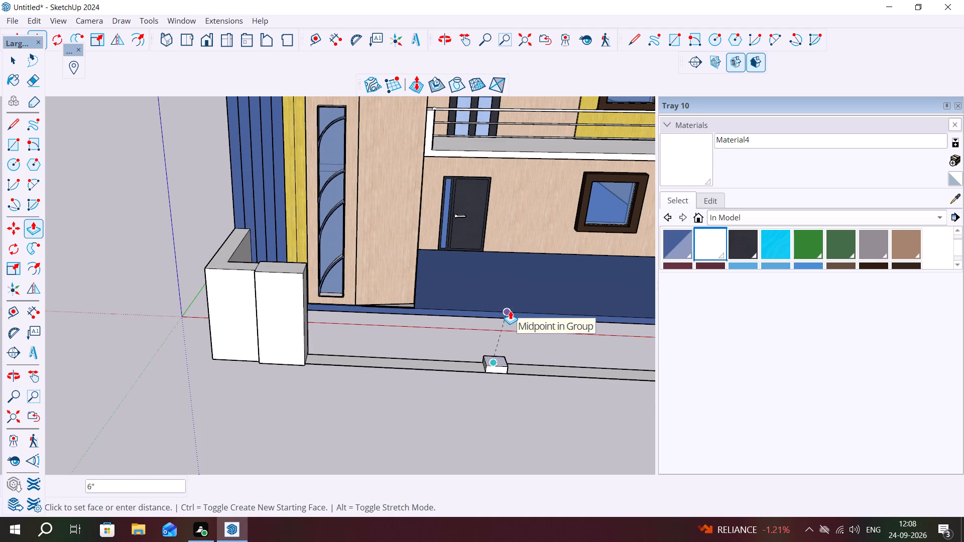
type("6'")
key("Return")
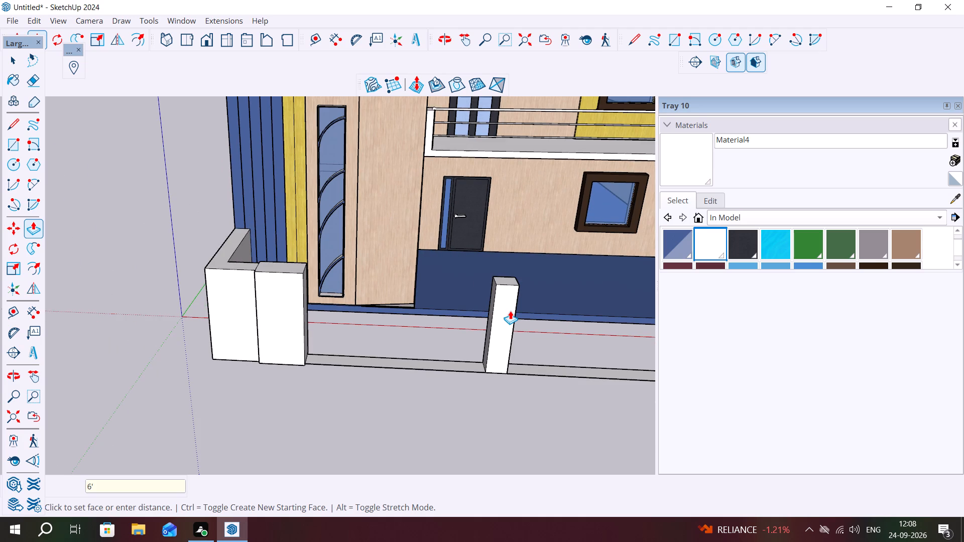
Push/Pull the front strip between the tower-side pillar and the new post up 6', level with the post top.
scroll(493, 292, "down", 3)
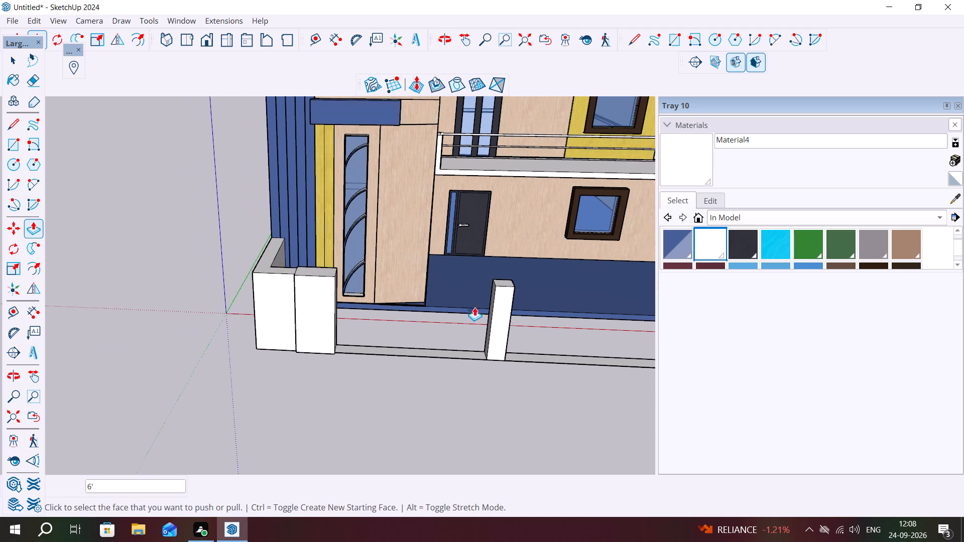
scroll(474, 307, "down", 4)
scroll(412, 381, "down", 1)
middle_click_drag(394, 379, 383, 356)
scroll(397, 323, "up", 2)
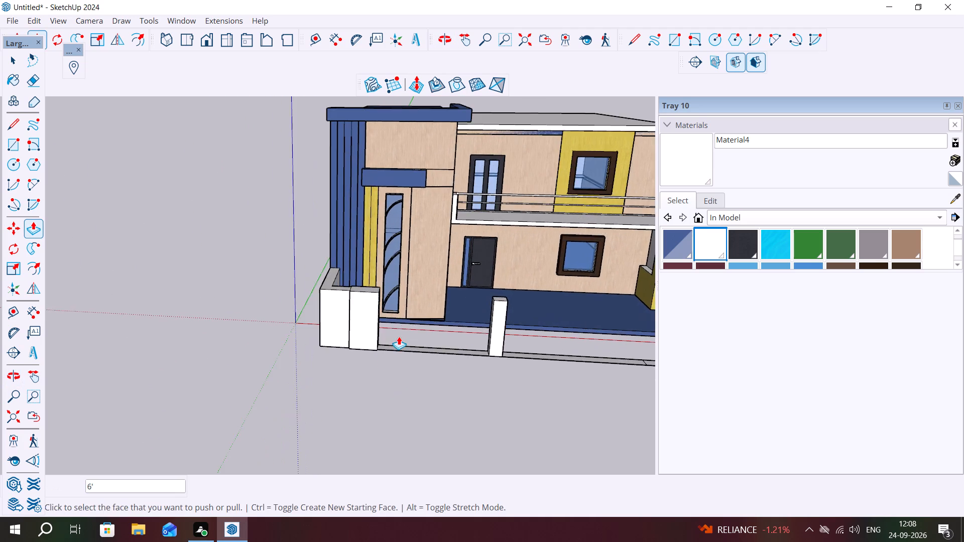
scroll(399, 336, "up", 6)
middle_click_drag(417, 347, 435, 416)
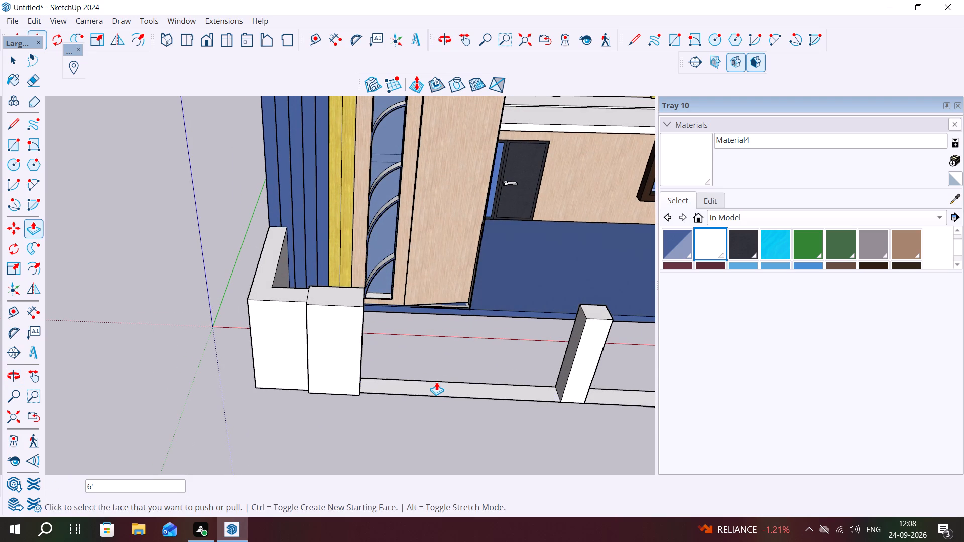
left_click(436, 382)
left_click(442, 385)
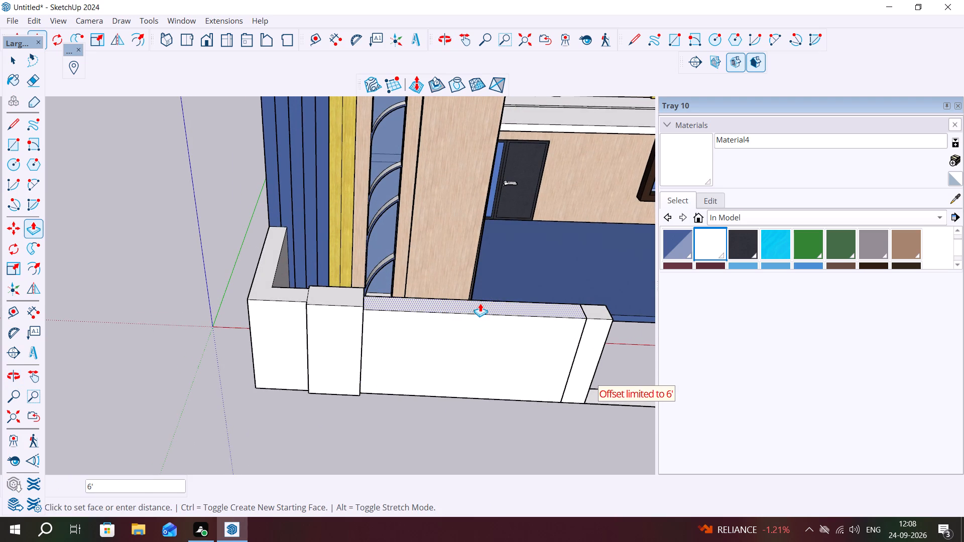
left_click(480, 303)
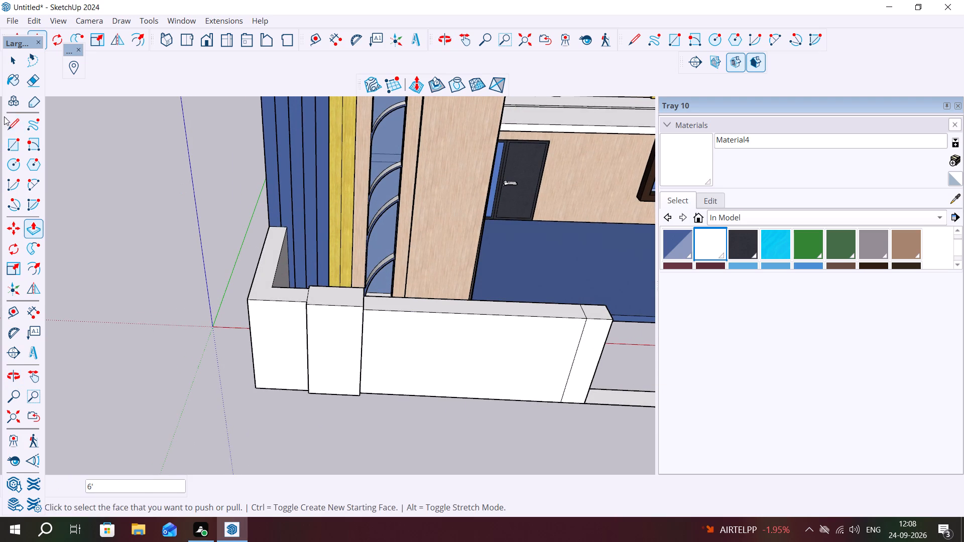
Draw a long horizontal rectangle about 9' 4" by 11" near the top of the new wall panel's front face.
left_click(7, 145)
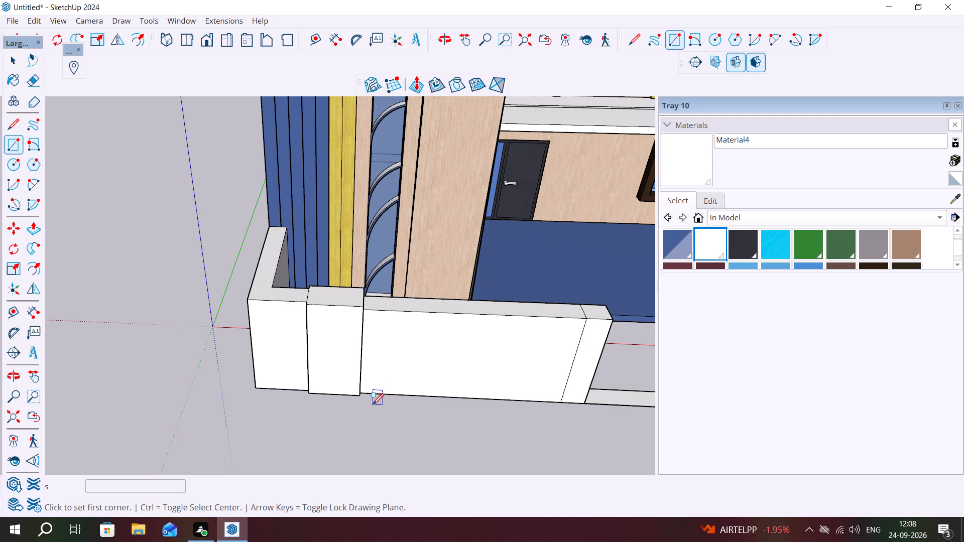
scroll(396, 347, "up", 1)
middle_click_drag(396, 344, 373, 276)
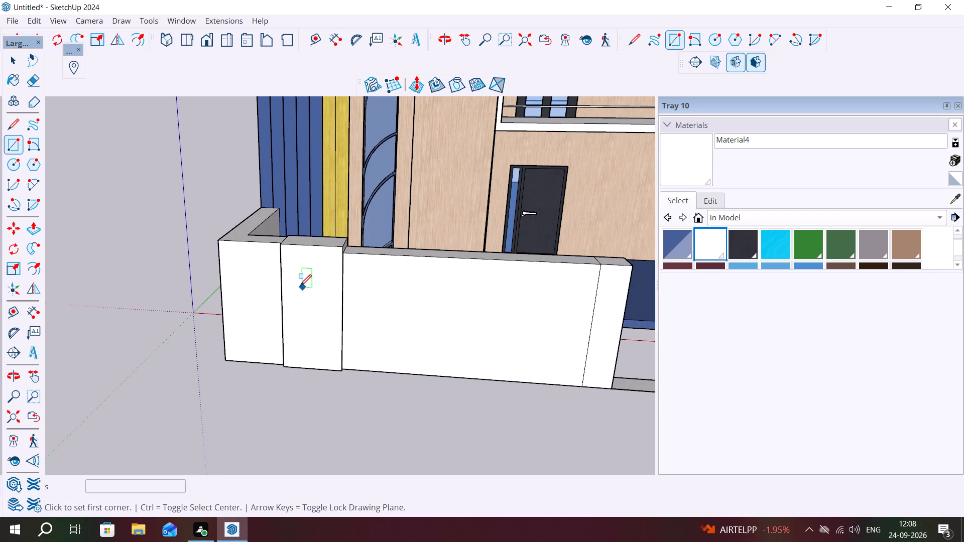
scroll(289, 277, "up", 2)
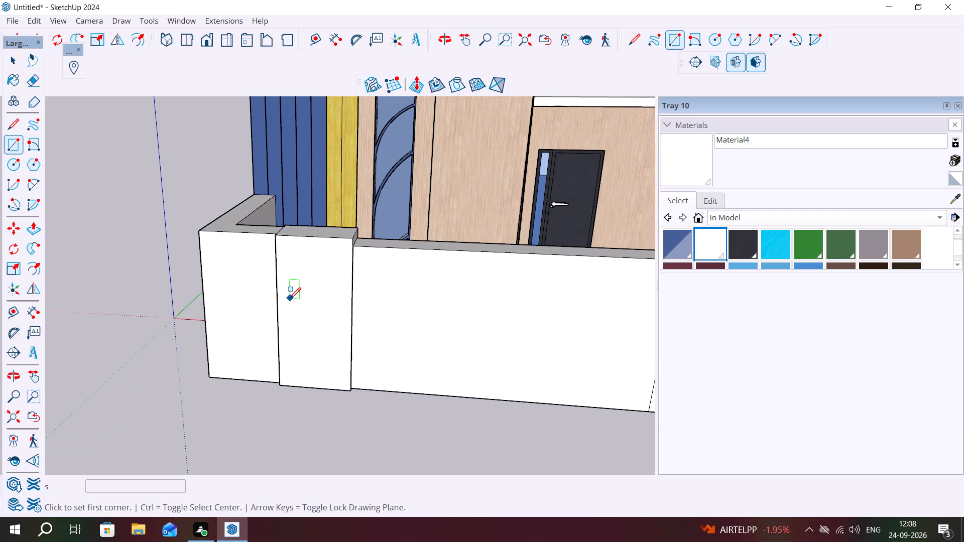
middle_click_drag(323, 307, 348, 324)
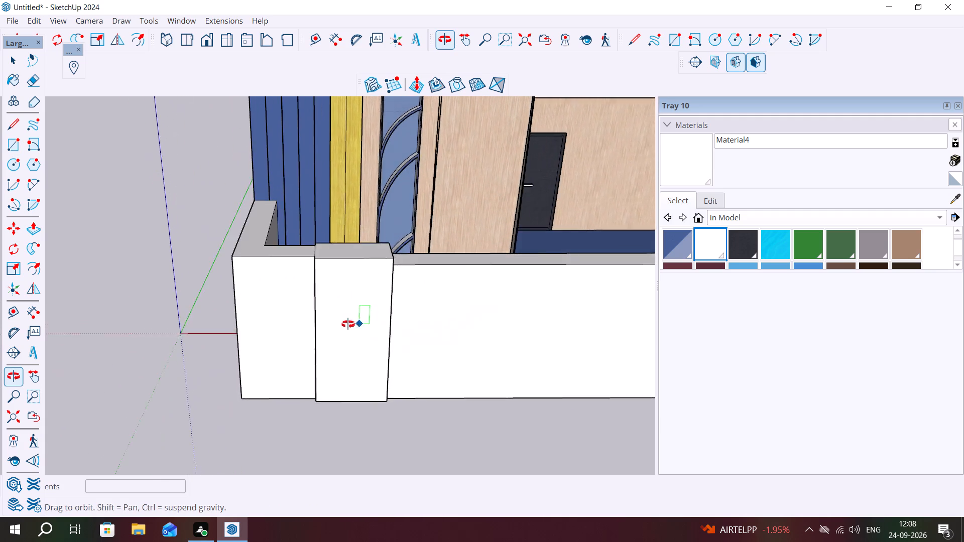
middle_click_drag(348, 324, 330, 323)
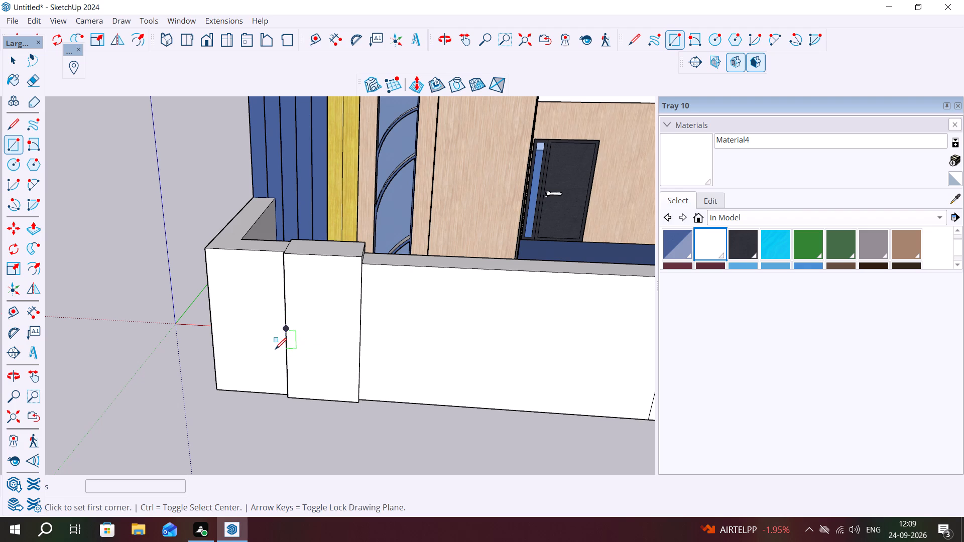
scroll(385, 281, "down", 3)
left_click(387, 280)
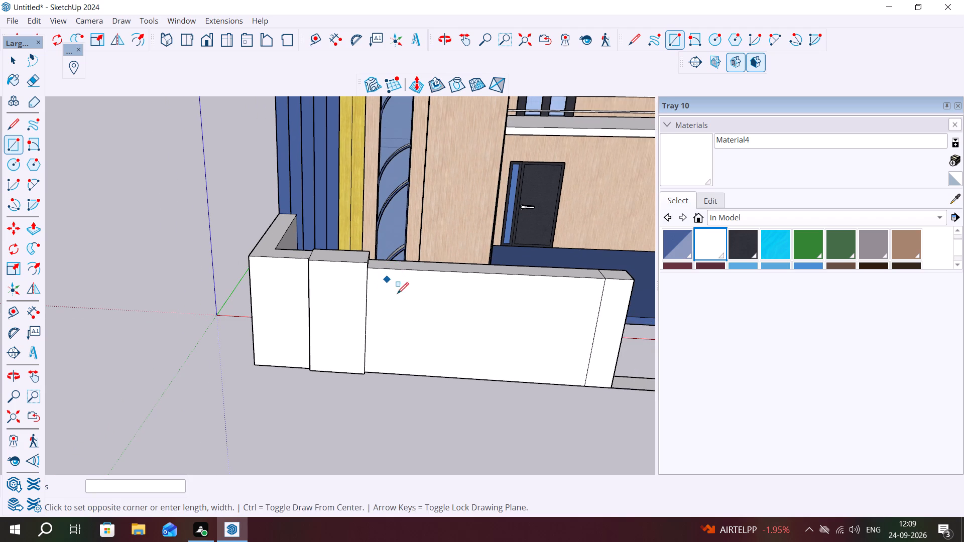
left_click(578, 307)
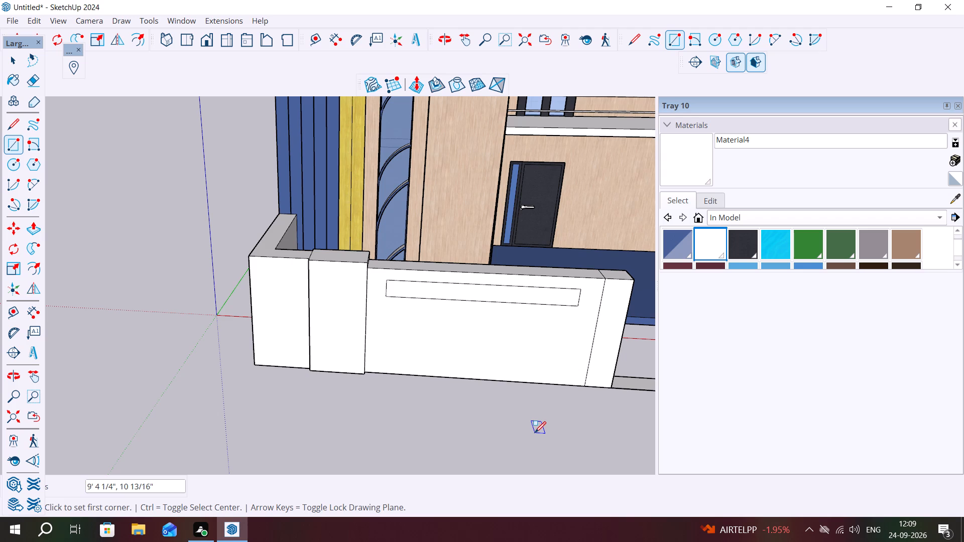
key("Escape")
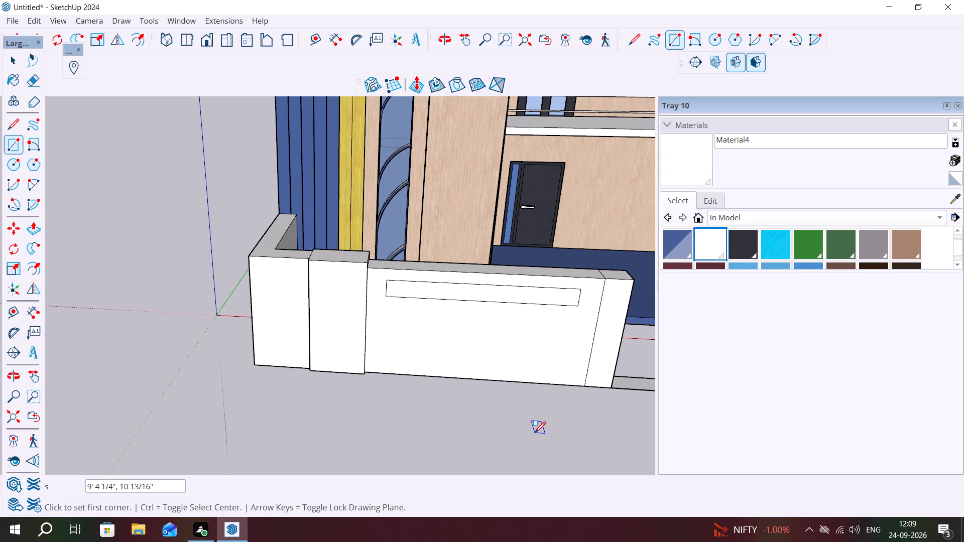
key("Escape")
key("Escape")
Copy the rectangle about 4' 2 3/4" down to the panel's base and divide the distance by 3 for evenly spaced copies.
key("space")
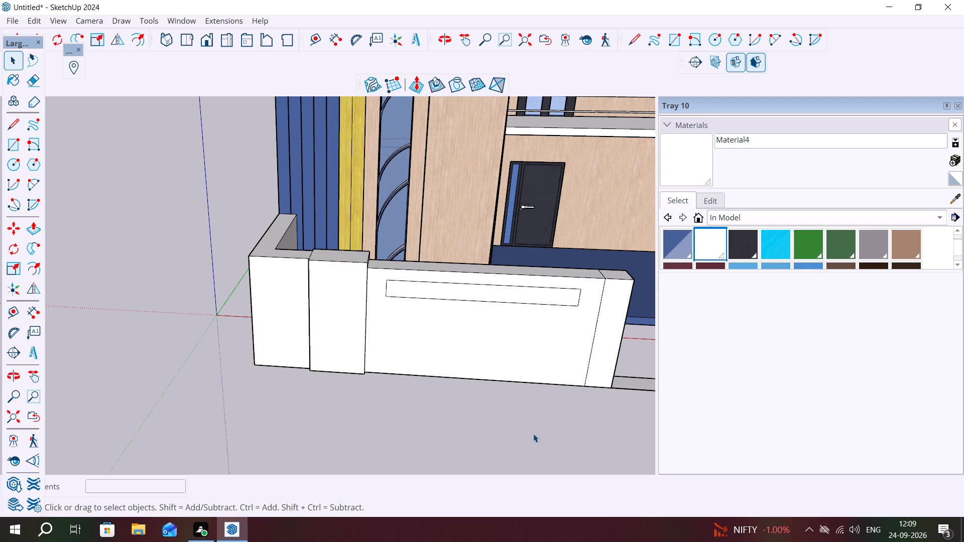
double_click(541, 298)
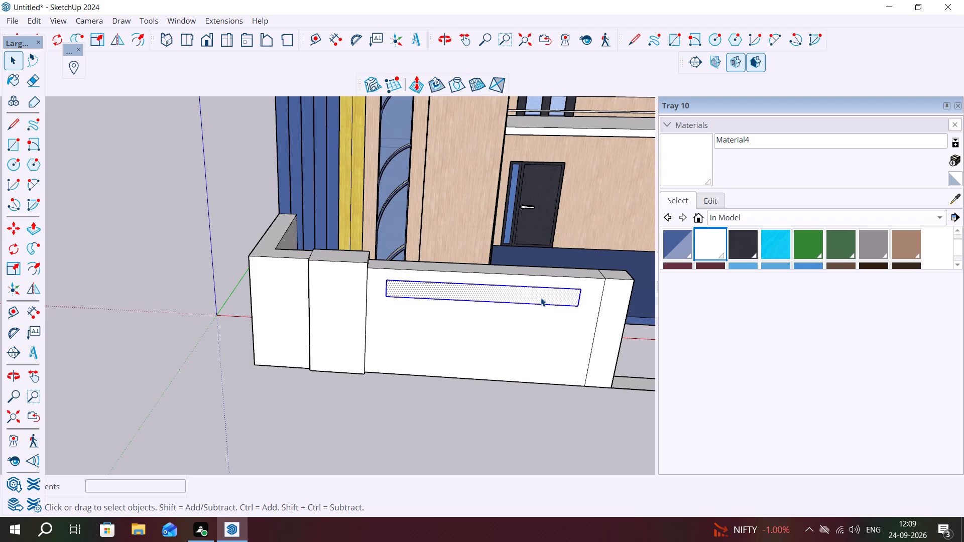
key("m")
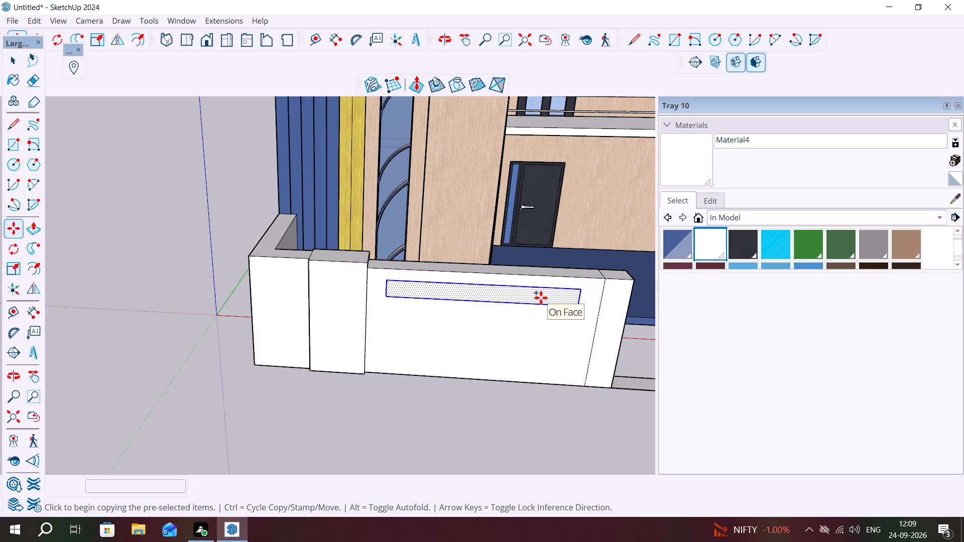
scroll(568, 306, "up", 3)
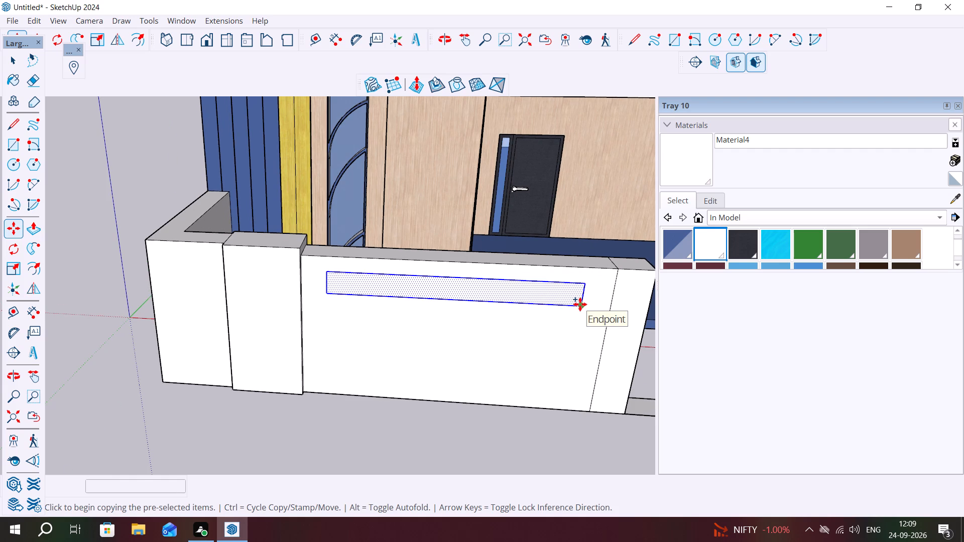
left_click(580, 304)
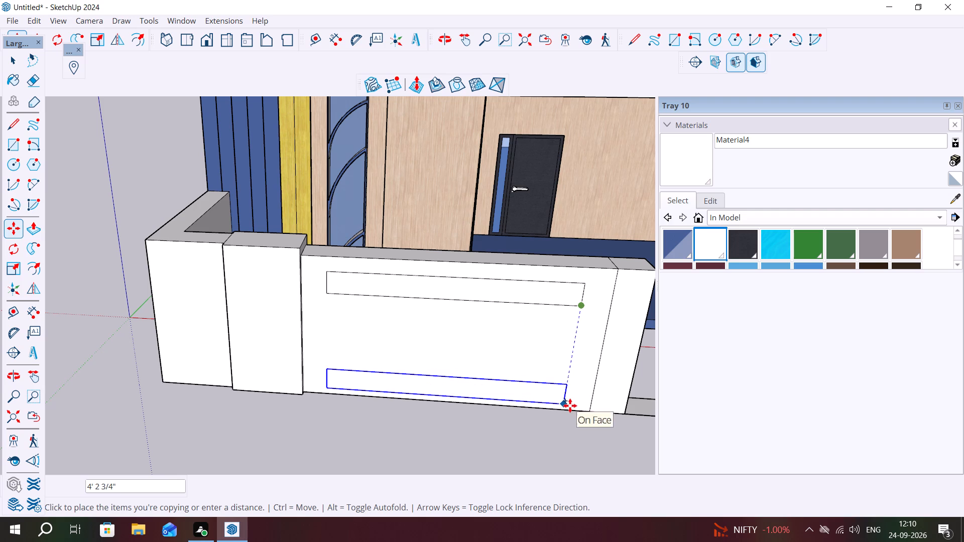
left_click(570, 405)
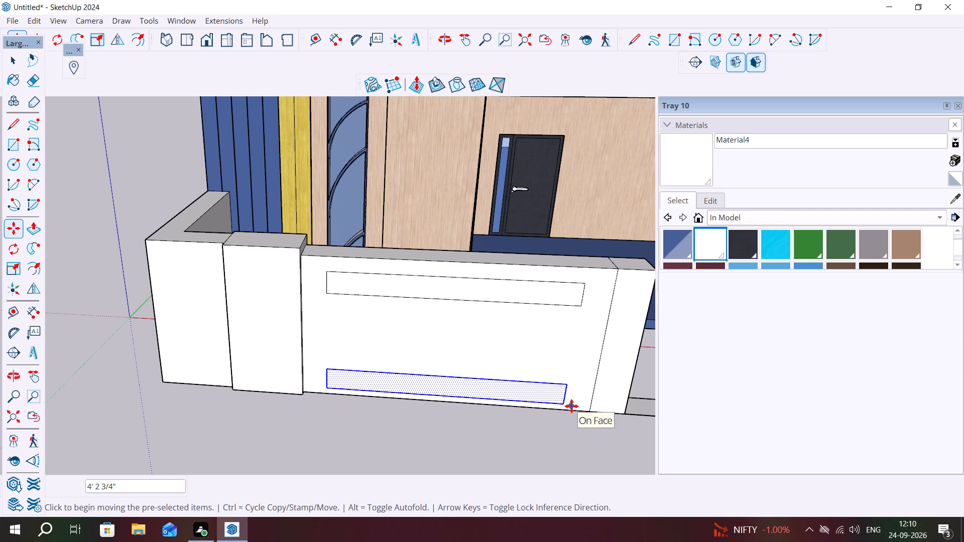
key("3")
key("slash")
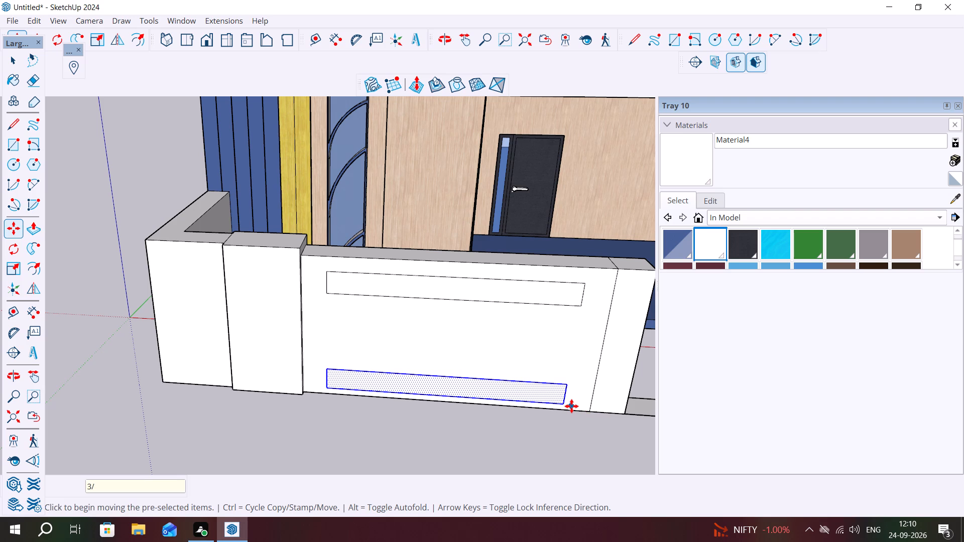
key("Return")
key("Escape")
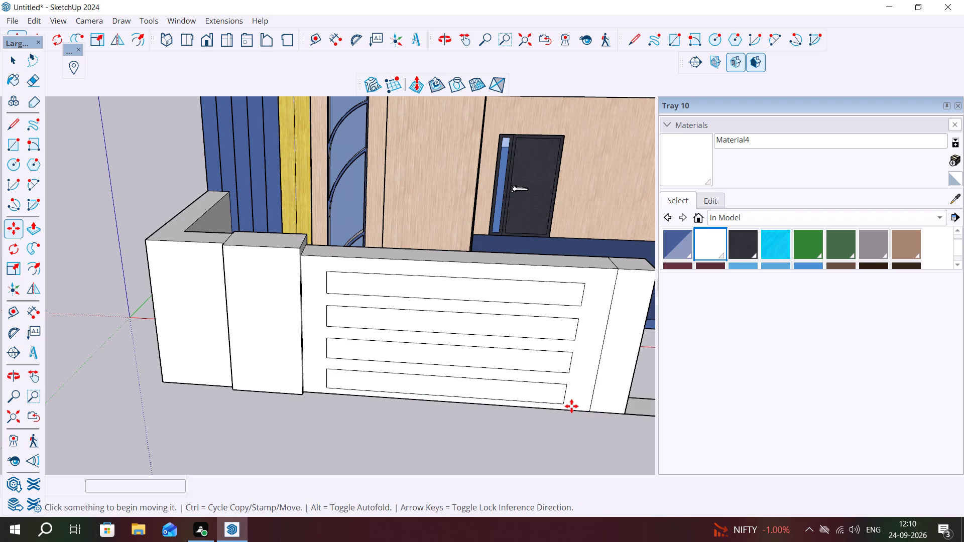
Push/Pull the top horizontal rectangle on the wall panel's front face 2" inward as a recessed slot.
key("space")
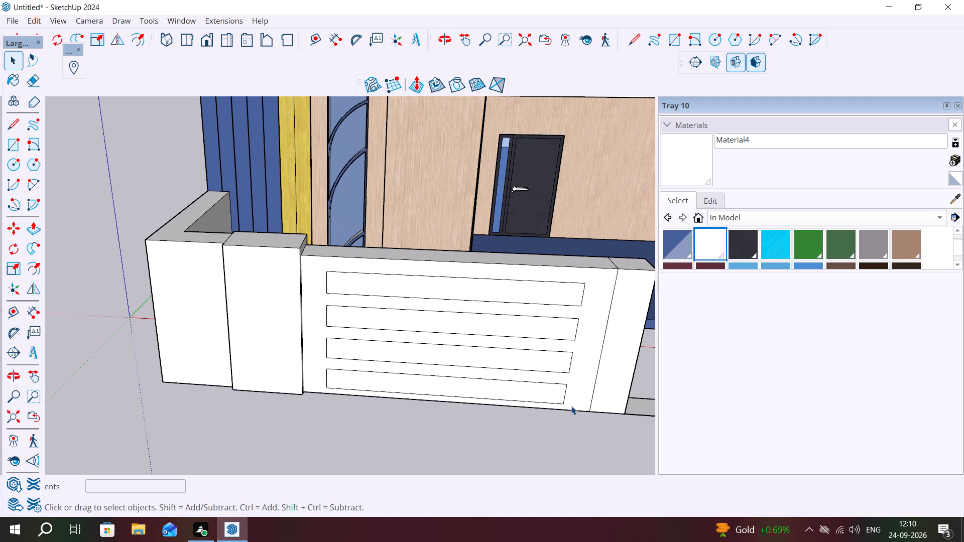
left_click(558, 294)
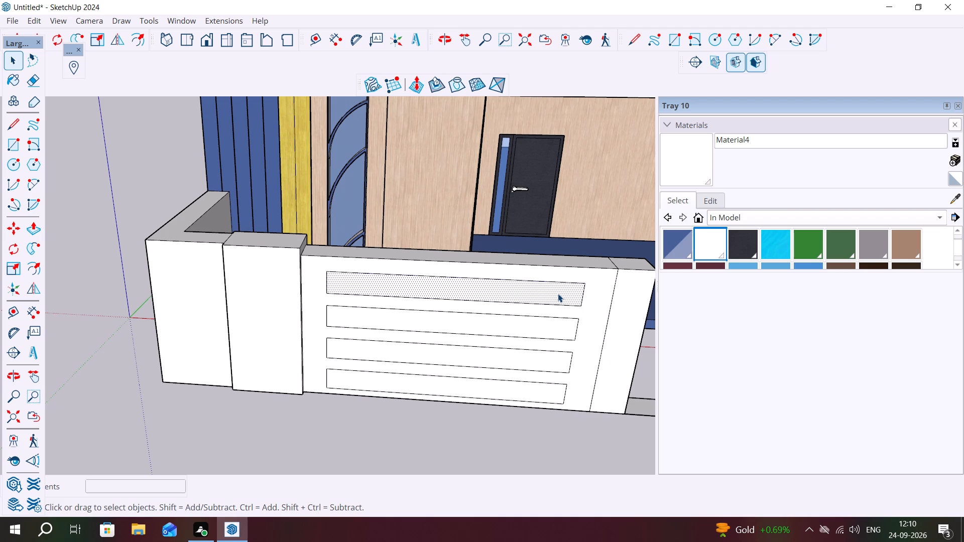
key("p")
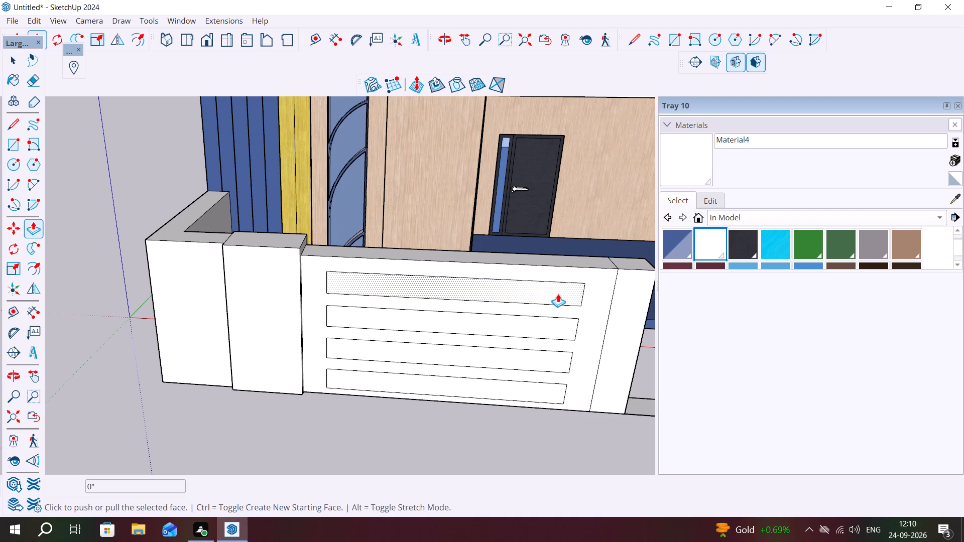
left_click(562, 291)
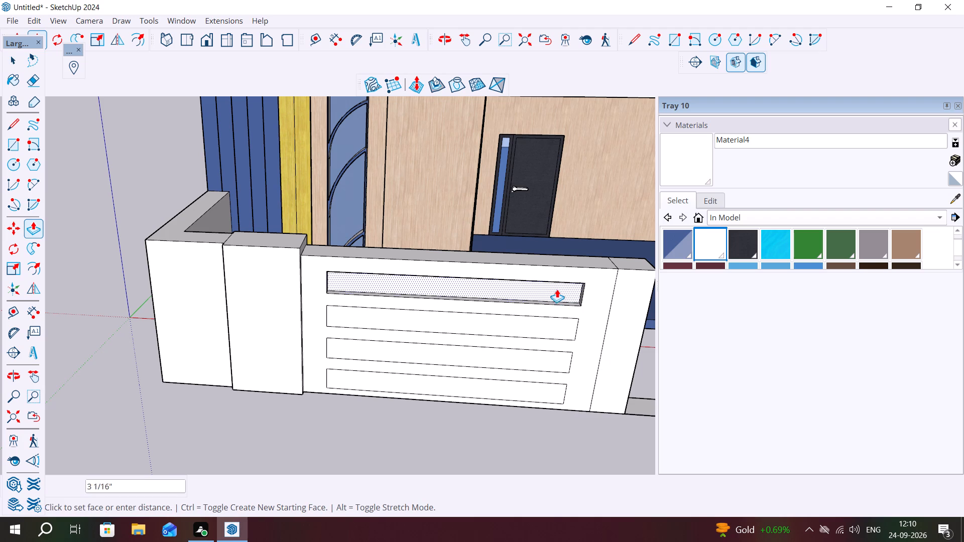
scroll(555, 291, "up", 2)
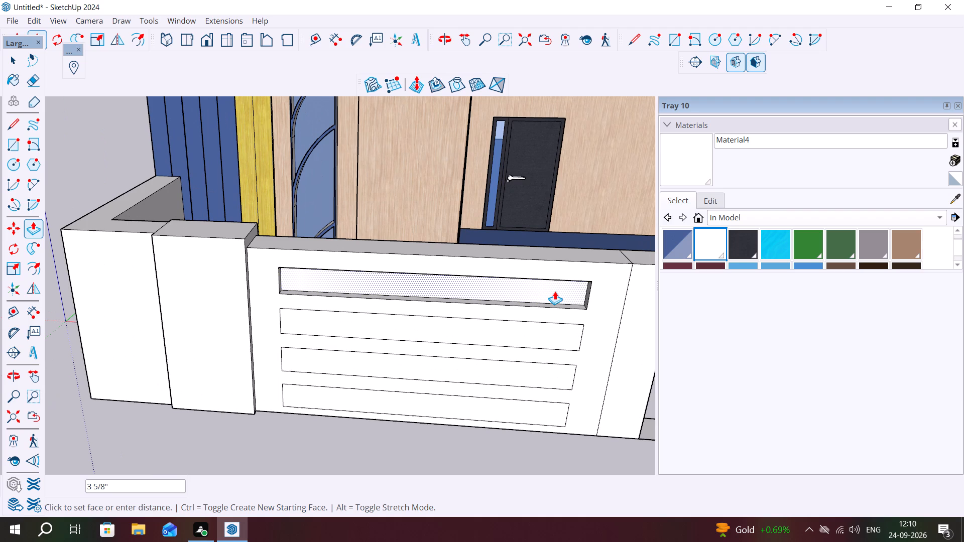
type("2\"")
key("Return")
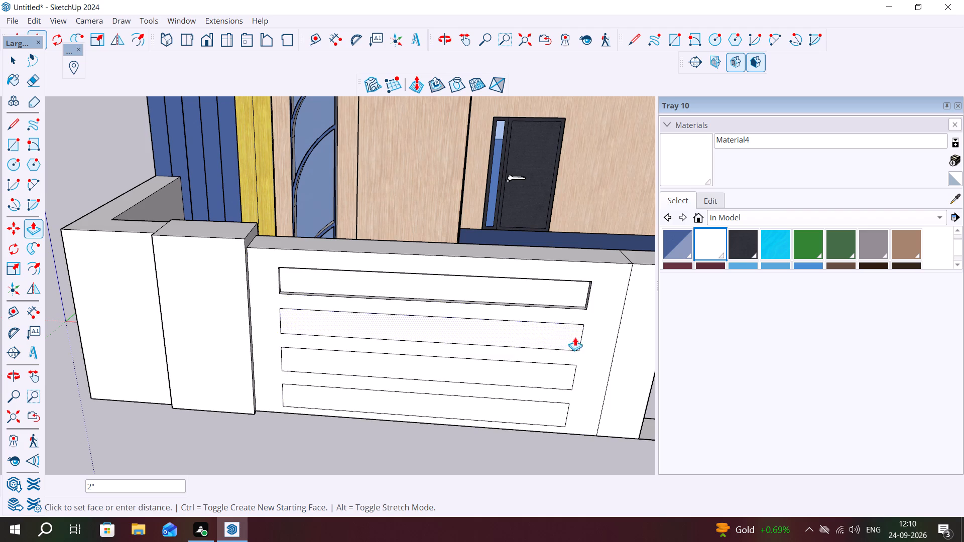
Examine the house front and the boundary wall from several angles and distances.
scroll(575, 337, "down", 12)
scroll(436, 297, "down", 1)
middle_click_drag(437, 295, 580, 285)
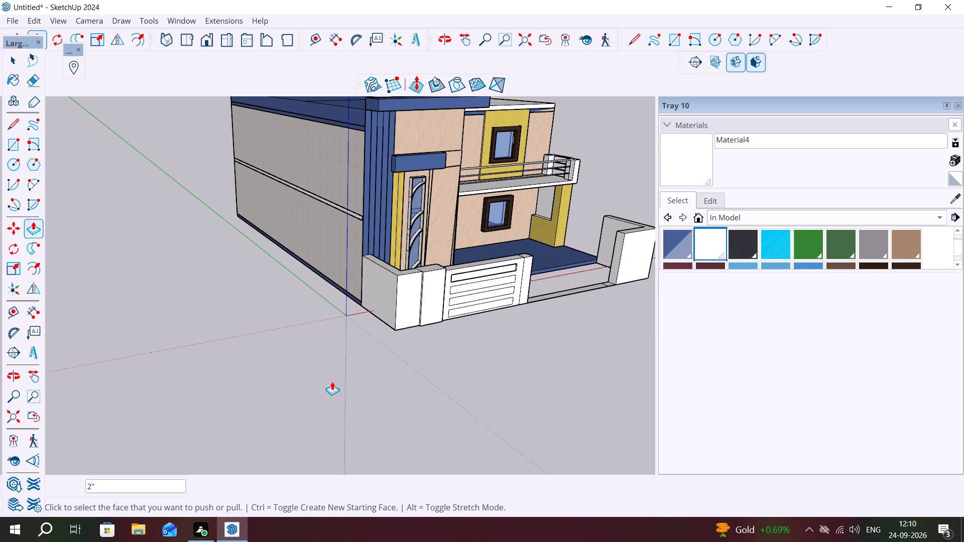
middle_click_drag(477, 323, 385, 338)
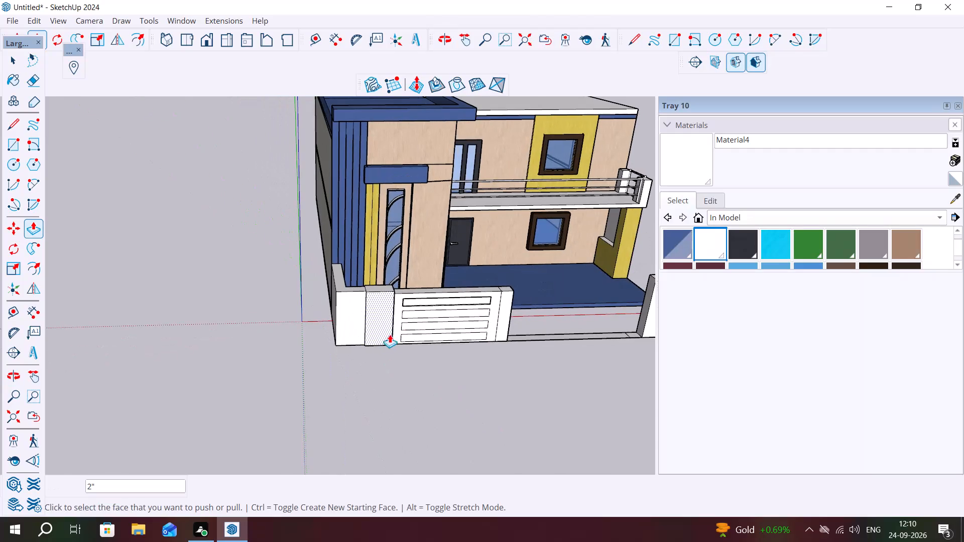
scroll(412, 252, "up", 7)
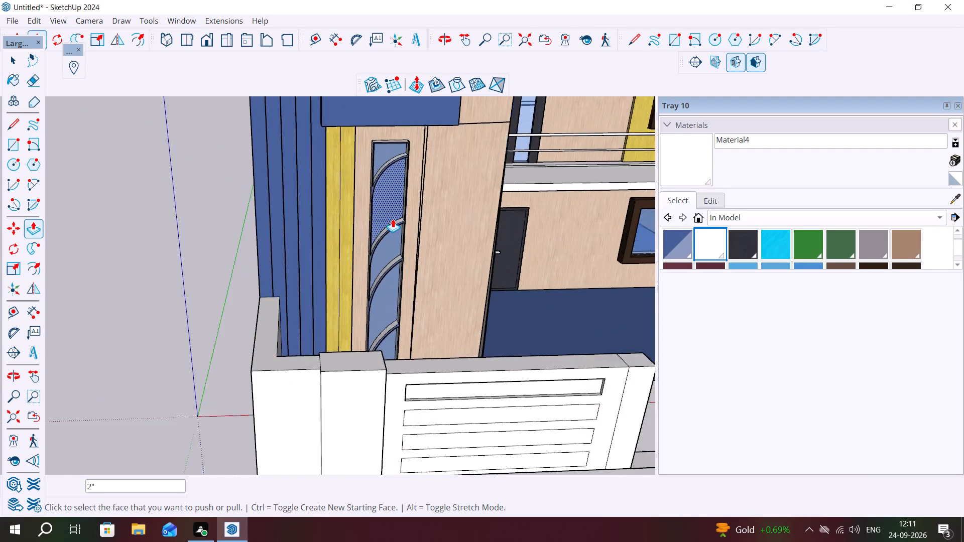
scroll(393, 219, "up", 6)
scroll(457, 328, "down", 7)
scroll(530, 379, "down", 8)
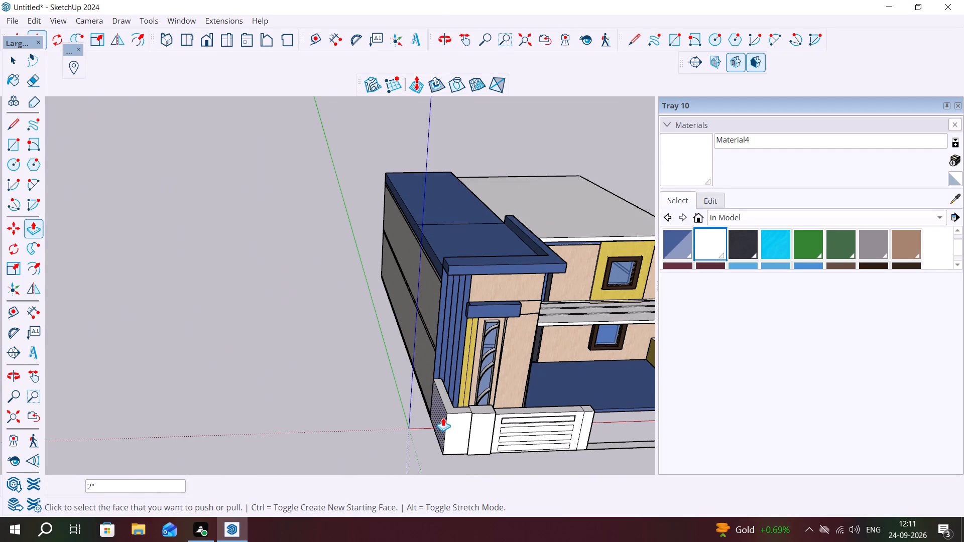
middle_click_drag(444, 431, 368, 371)
scroll(313, 359, "down", 6)
scroll(429, 468, "up", 6)
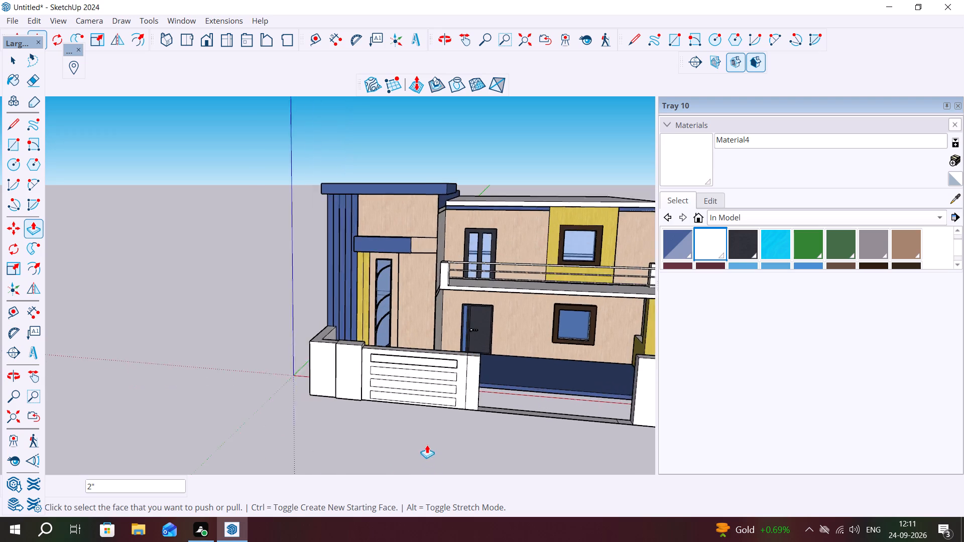
Recess the three remaining horizontal rectangles on the wall panel by the same 2" depth as the top slot.
scroll(427, 445, "up", 1)
scroll(551, 409, "up", 5)
scroll(329, 396, "down", 3)
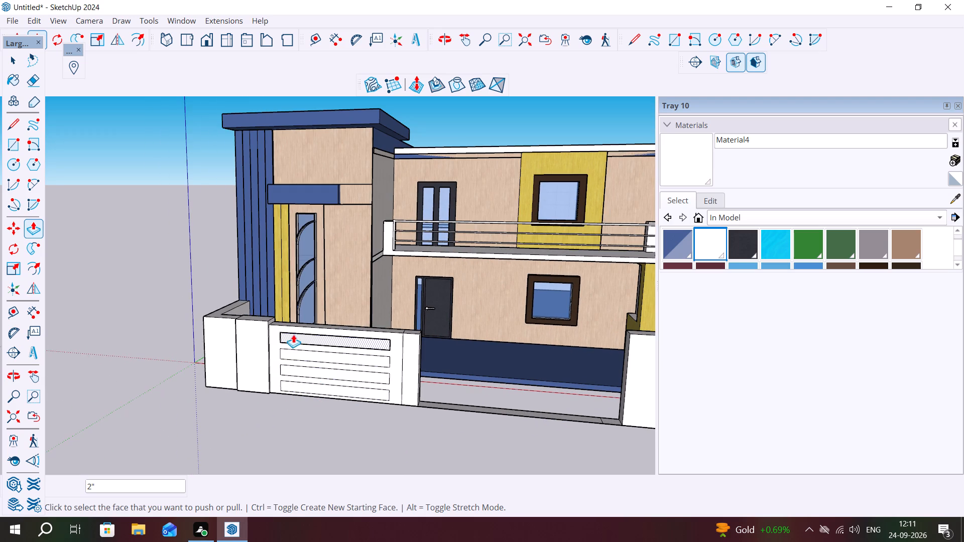
scroll(283, 336, "up", 8)
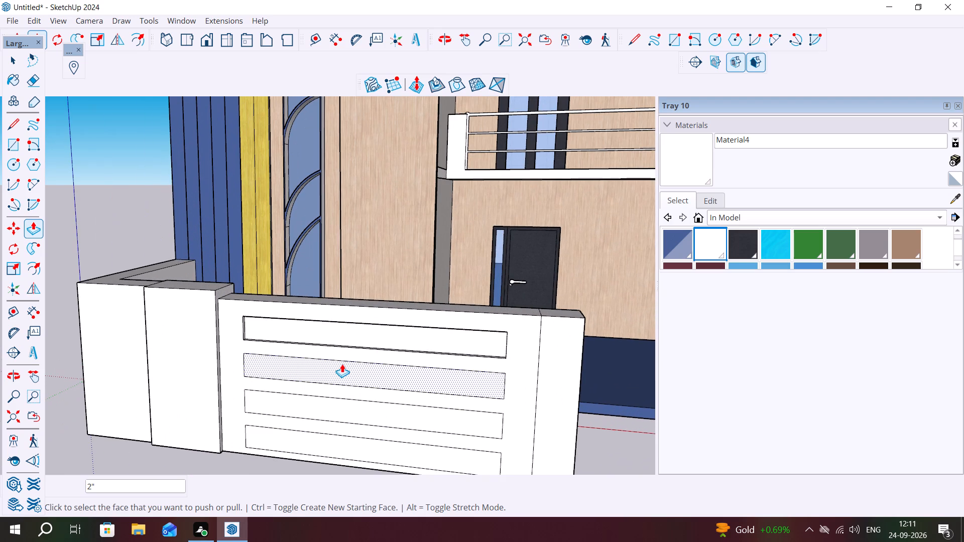
double_click(342, 364)
double_click(349, 405)
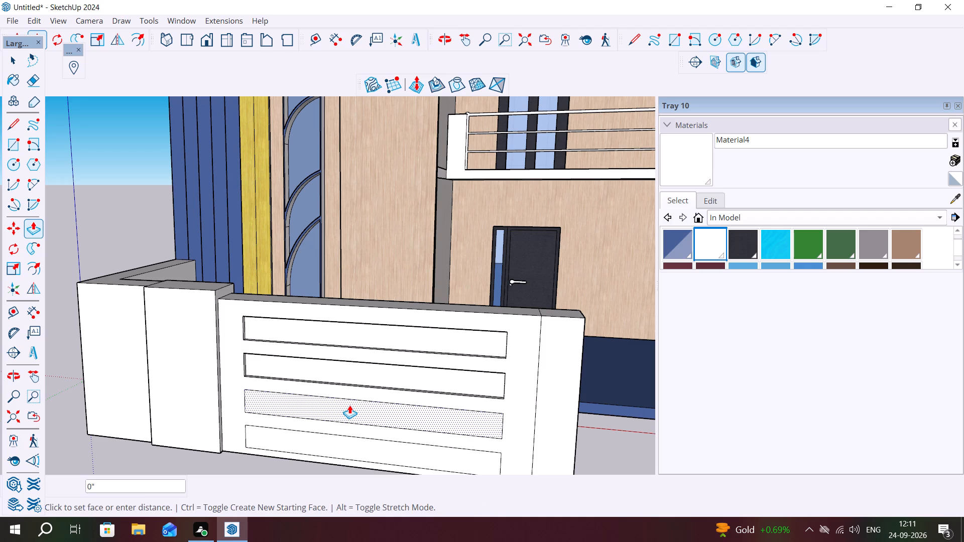
double_click(339, 440)
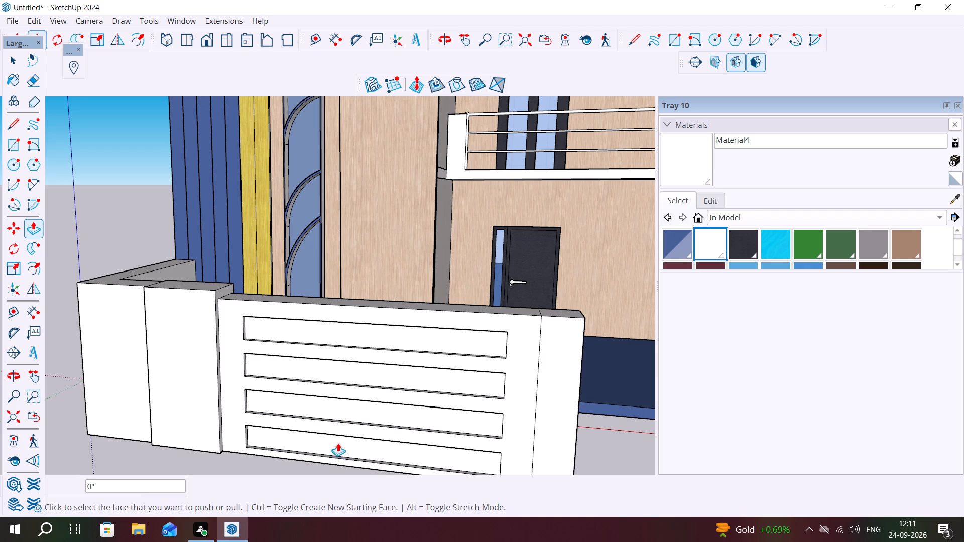
middle_click_drag(326, 457, 382, 466)
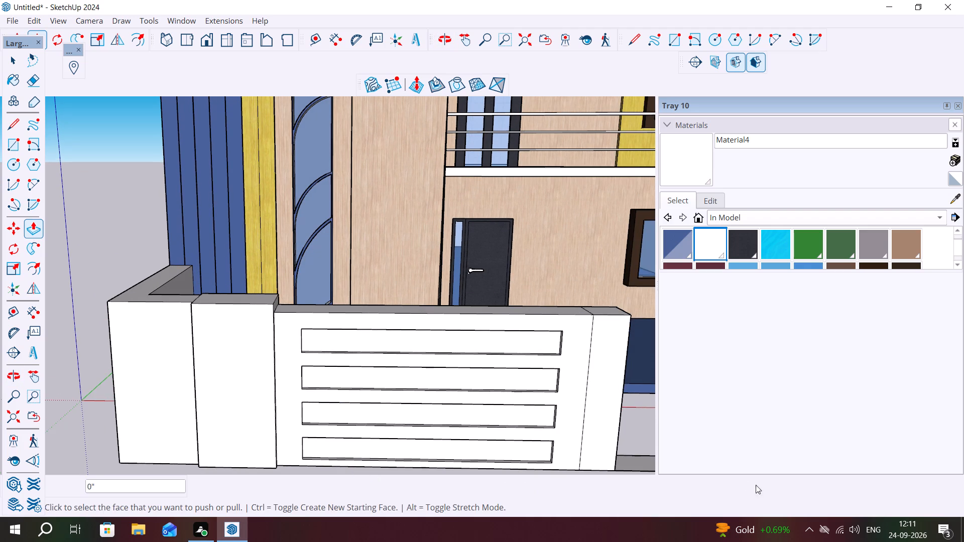
scroll(224, 361, "up", 2)
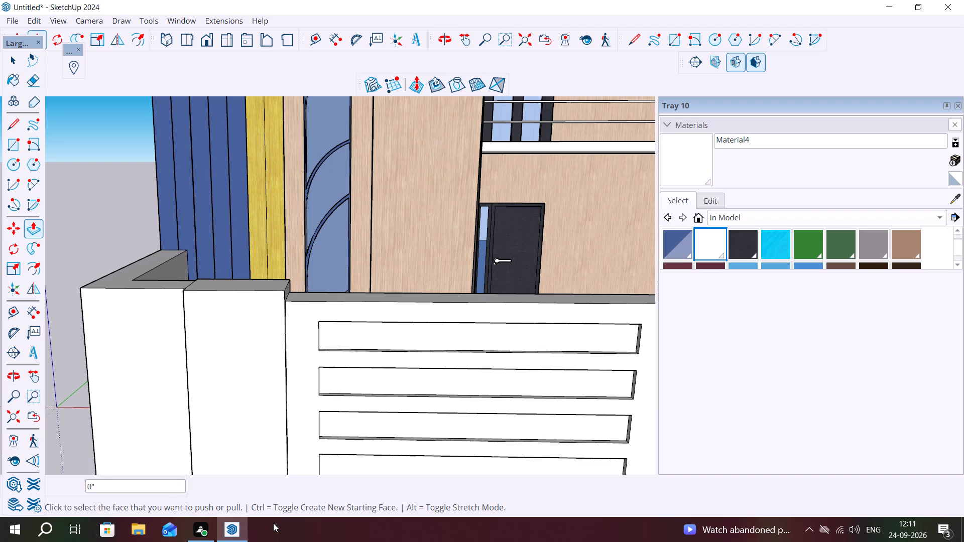
key("Escape")
Draw a tall rectangle about 1' 10 1/2" by 5' 11 5/16" on the tower-side pillar's front face, reaching down to its base edge.
key("space")
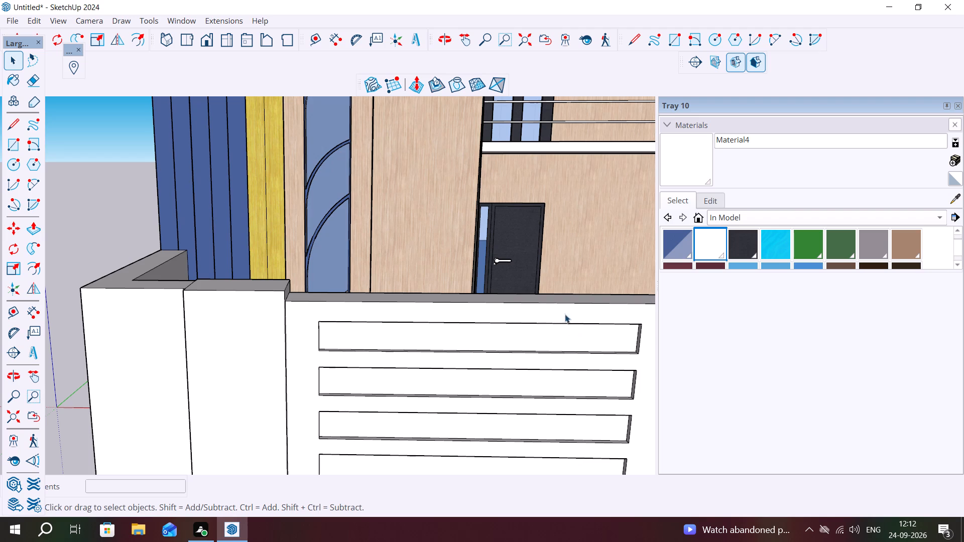
scroll(321, 343, "down", 1)
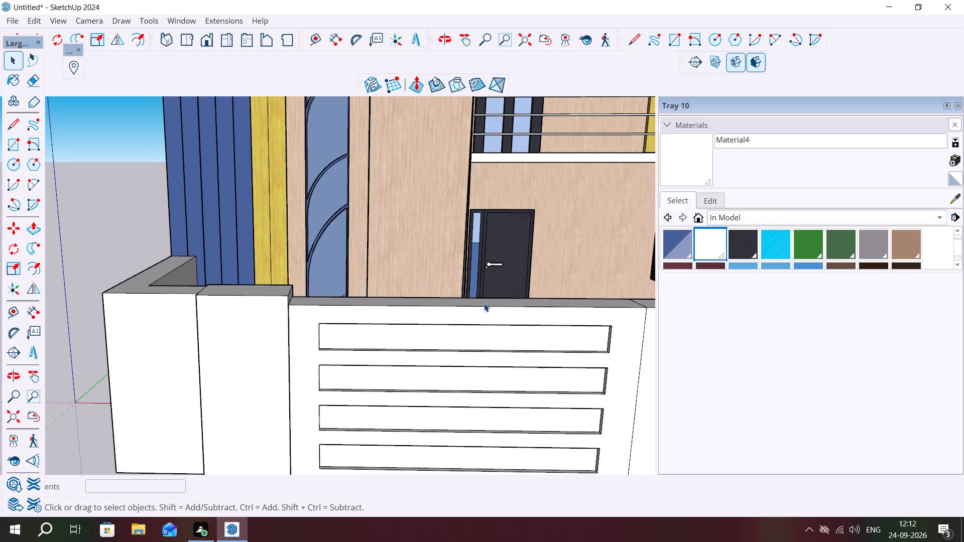
scroll(562, 294, "down", 5)
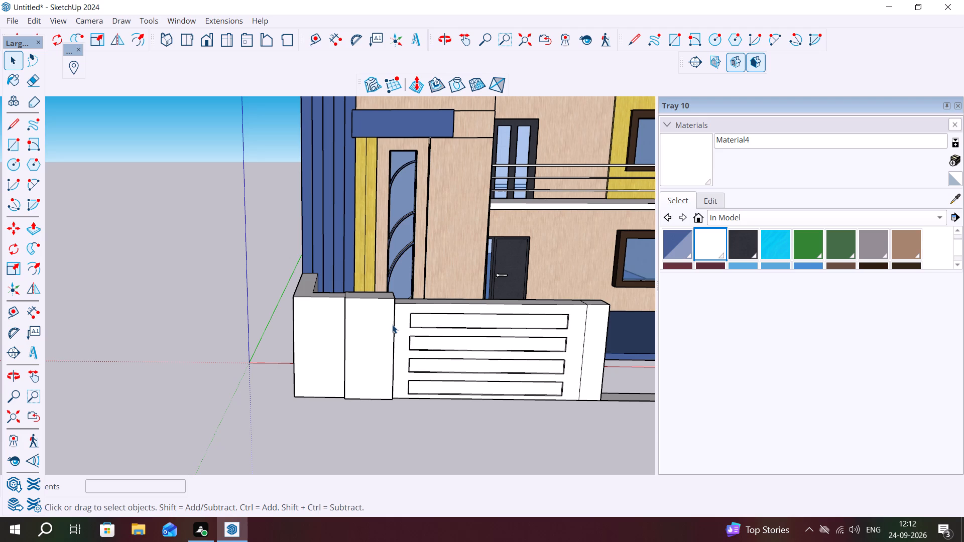
scroll(381, 329, "up", 6)
middle_click_drag(372, 329, 379, 314)
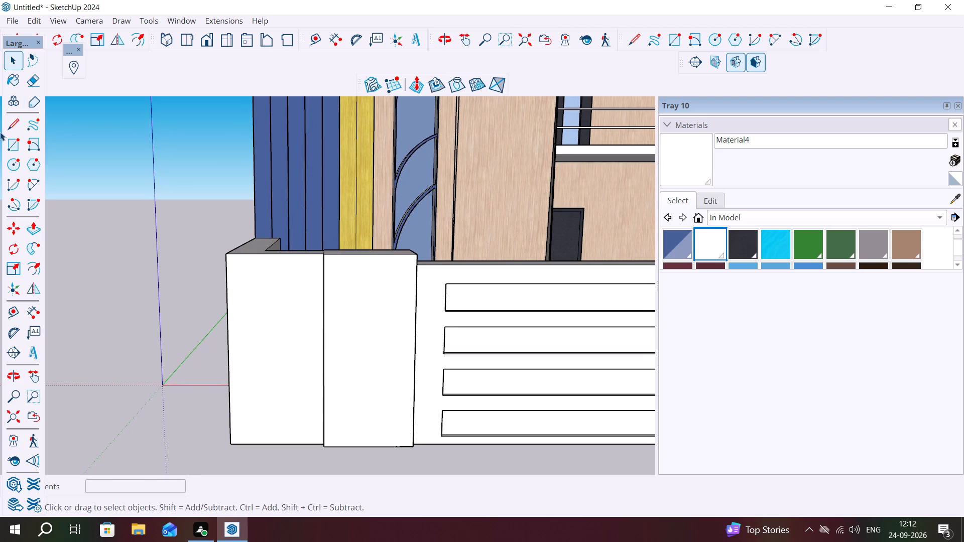
left_click(11, 142)
scroll(354, 272, "up", 3)
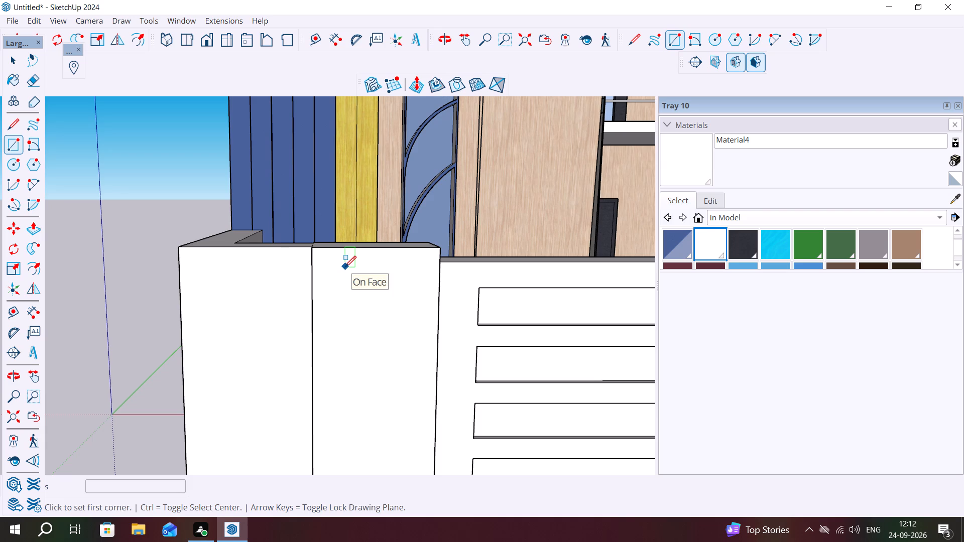
left_click(338, 266)
scroll(376, 298, "down", 2)
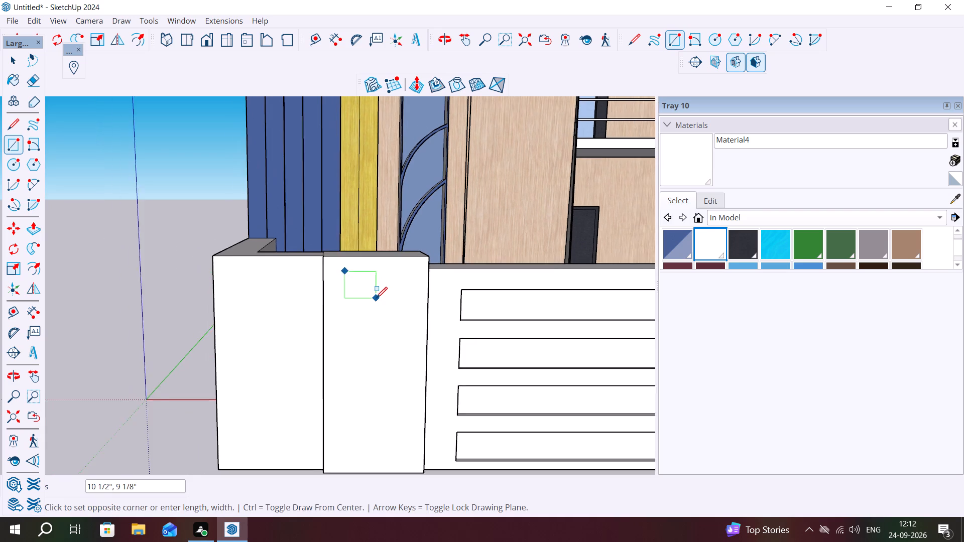
scroll(376, 298, "down", 3)
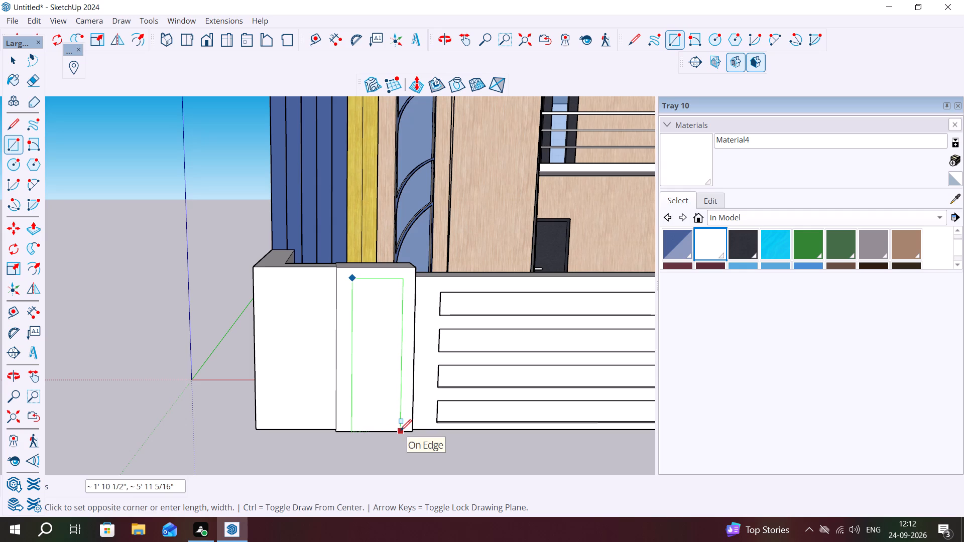
left_click(400, 431)
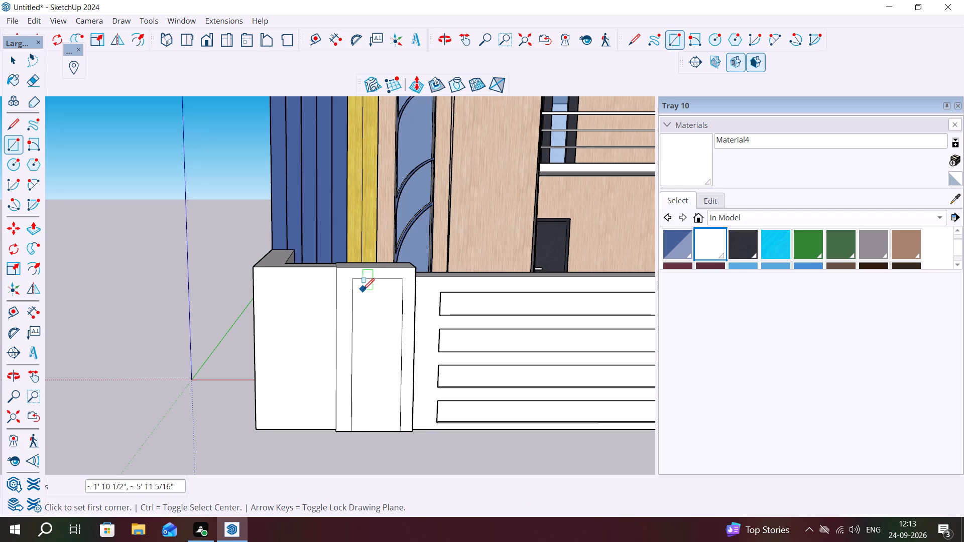
Draw a small rectangle about 1' 2 3/8" by 1' 5 1/8" near the top inside the pillar's tall rectangle.
left_click(363, 290)
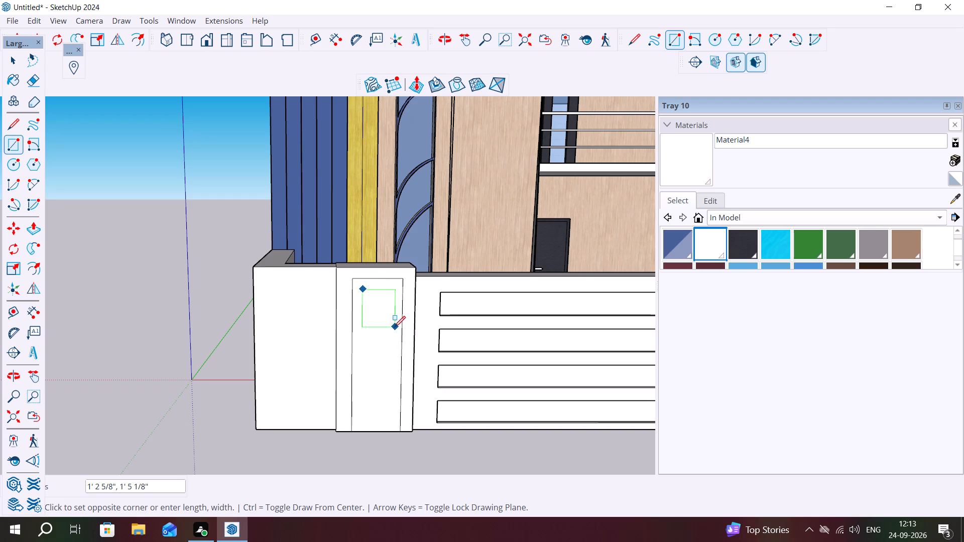
left_click(394, 327)
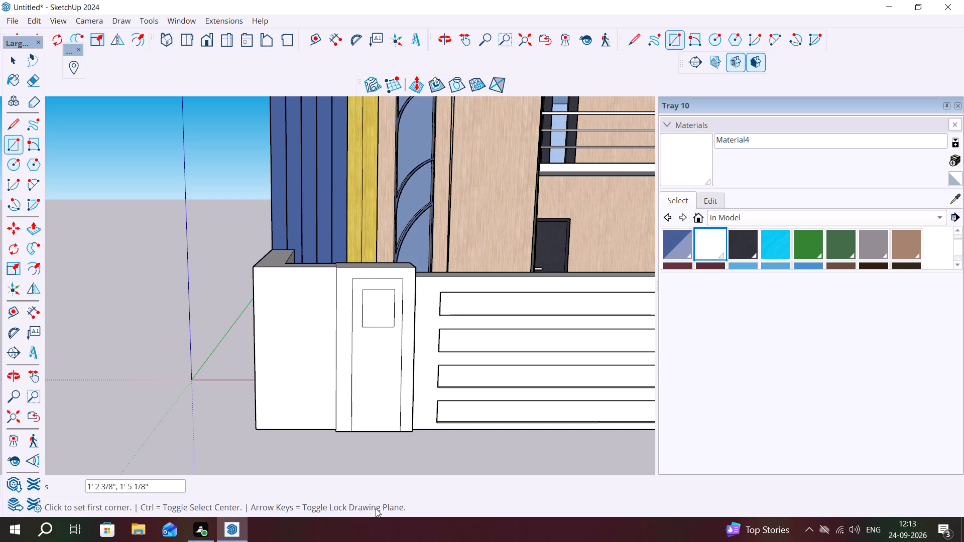
key("Escape")
Copy the small rectangle about 3' 2 7/16" down the pillar and divide the distance by 2 for evenly spaced copies.
key("space")
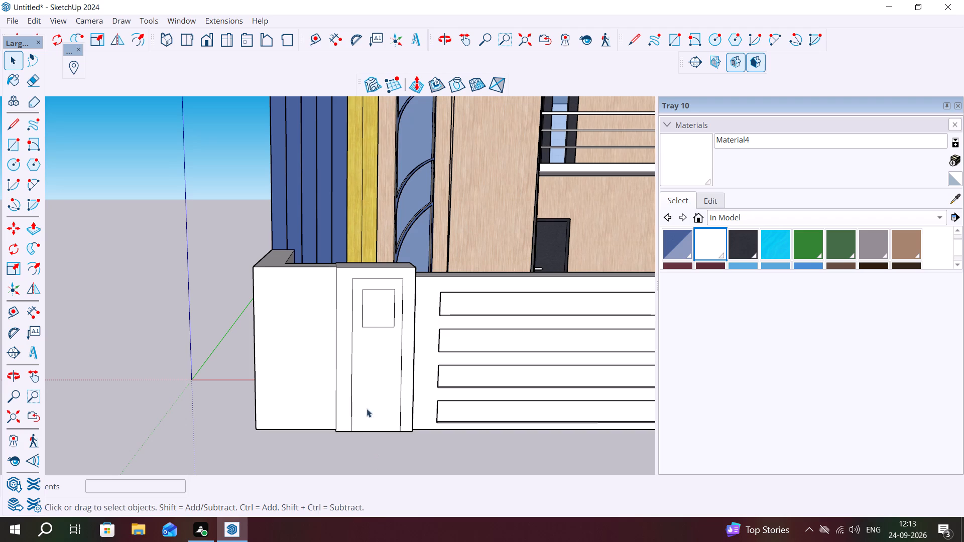
double_click(386, 311)
key("m")
left_click(394, 326)
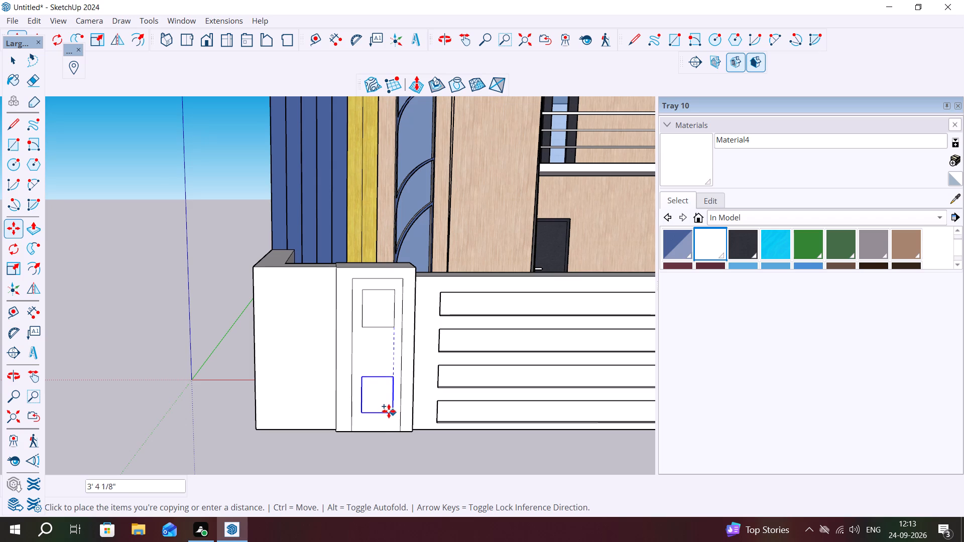
left_click(390, 410)
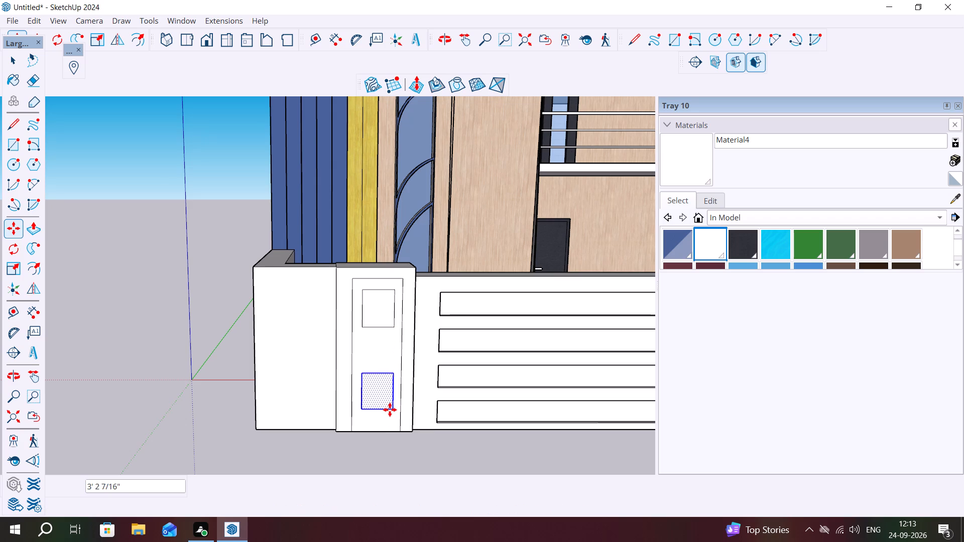
key("2")
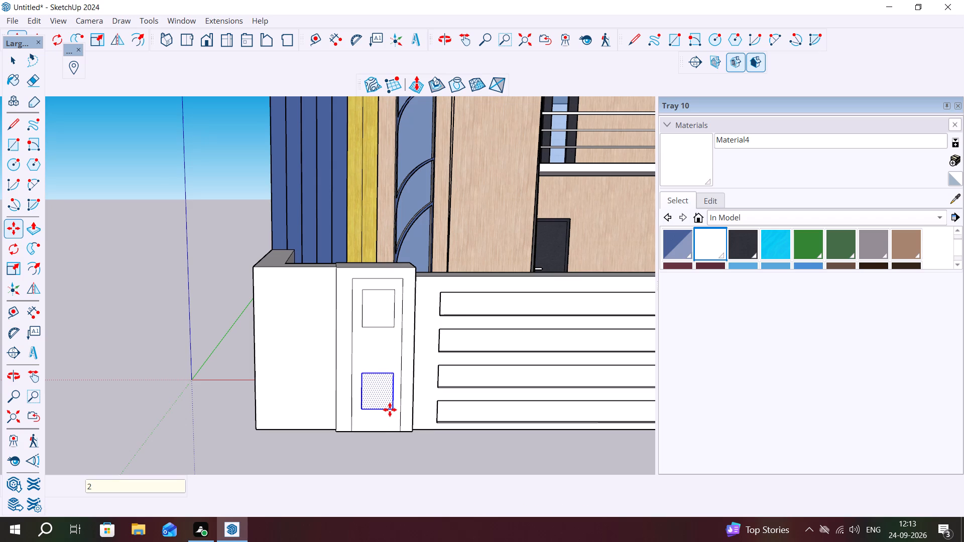
key("slash")
key("Return")
key("Escape")
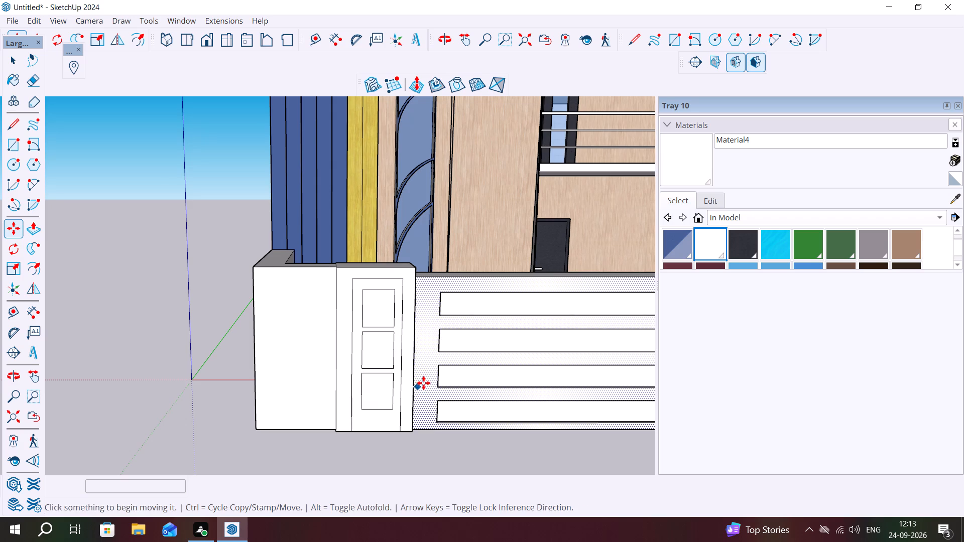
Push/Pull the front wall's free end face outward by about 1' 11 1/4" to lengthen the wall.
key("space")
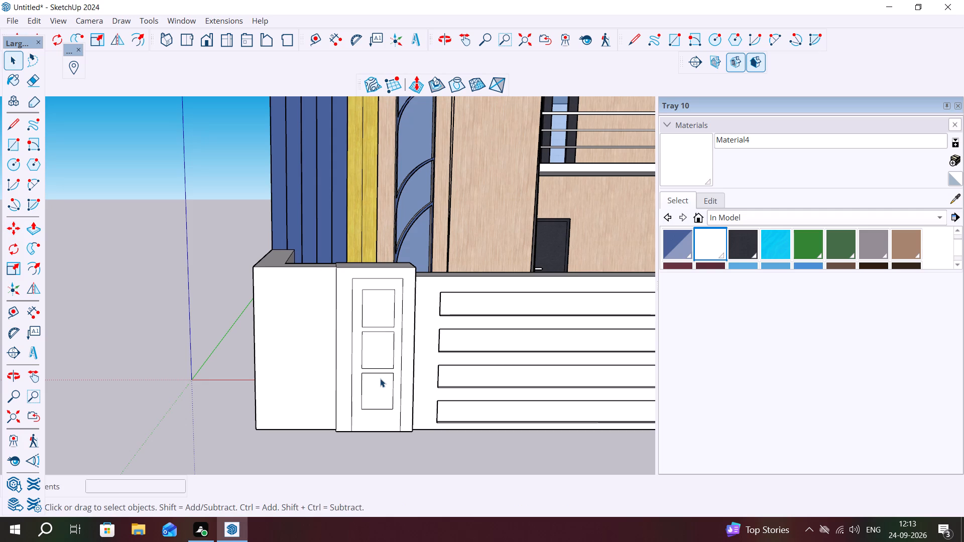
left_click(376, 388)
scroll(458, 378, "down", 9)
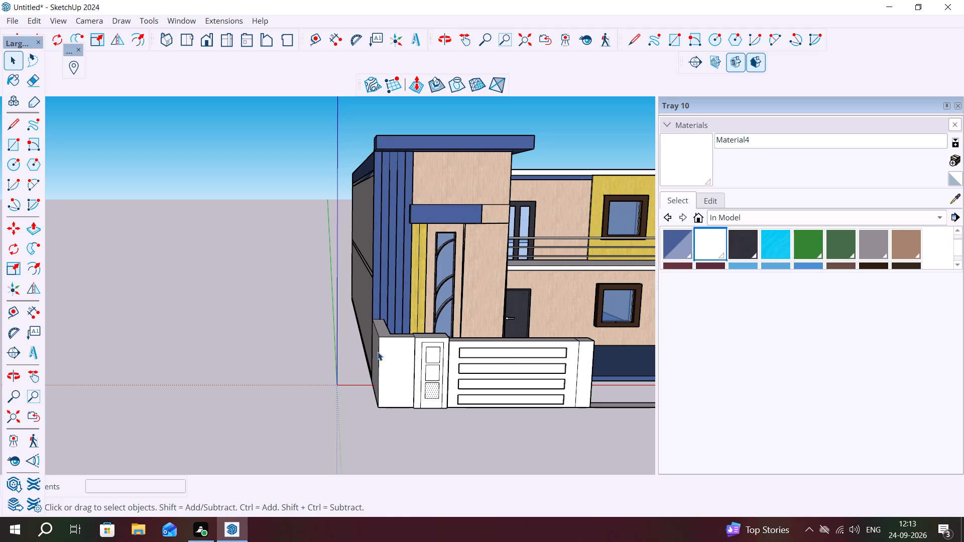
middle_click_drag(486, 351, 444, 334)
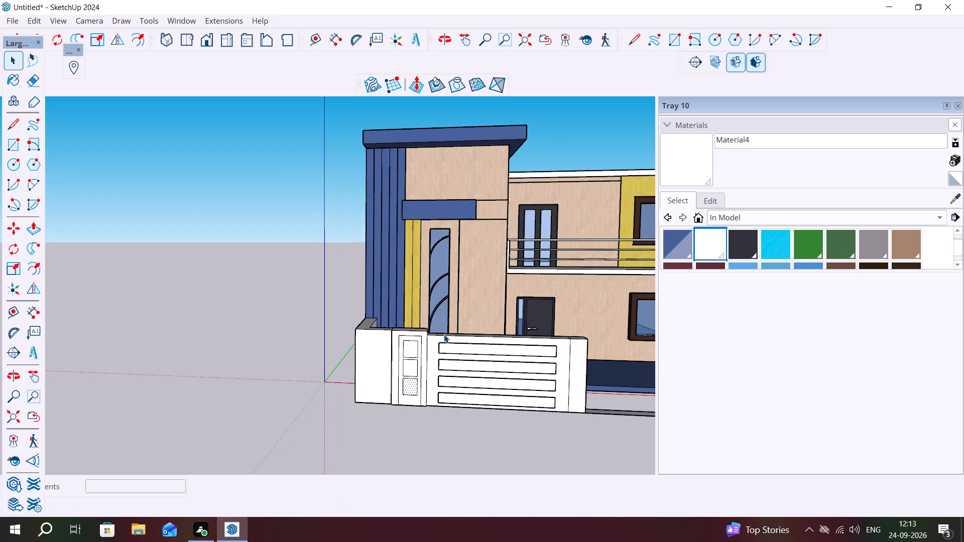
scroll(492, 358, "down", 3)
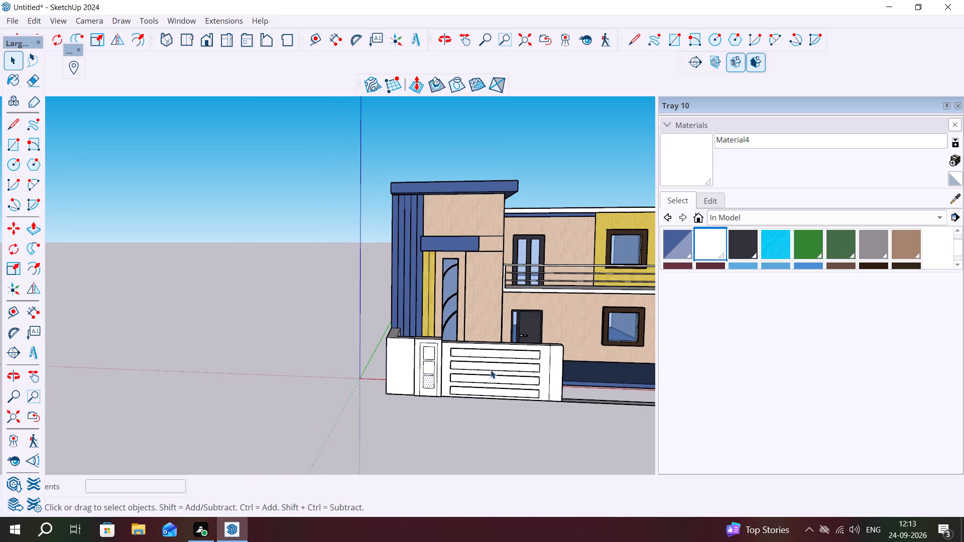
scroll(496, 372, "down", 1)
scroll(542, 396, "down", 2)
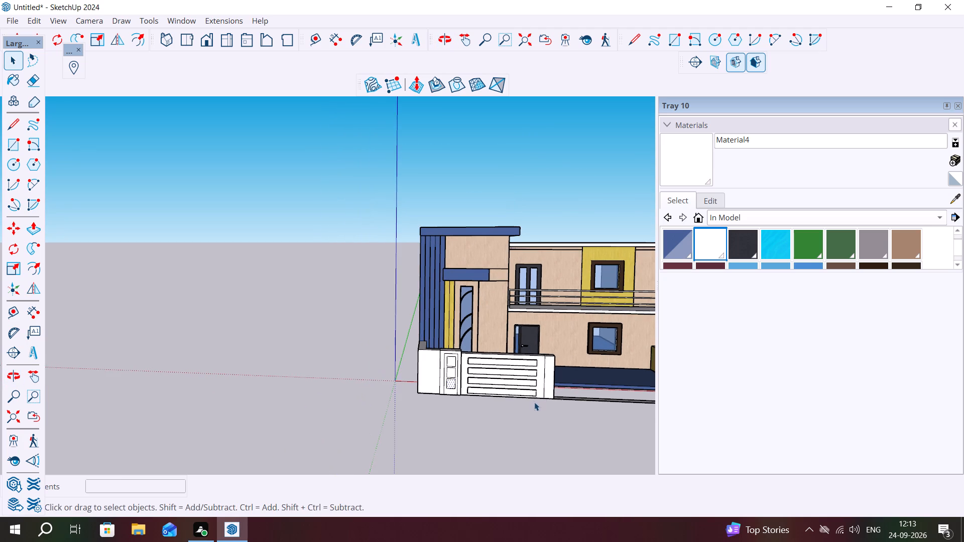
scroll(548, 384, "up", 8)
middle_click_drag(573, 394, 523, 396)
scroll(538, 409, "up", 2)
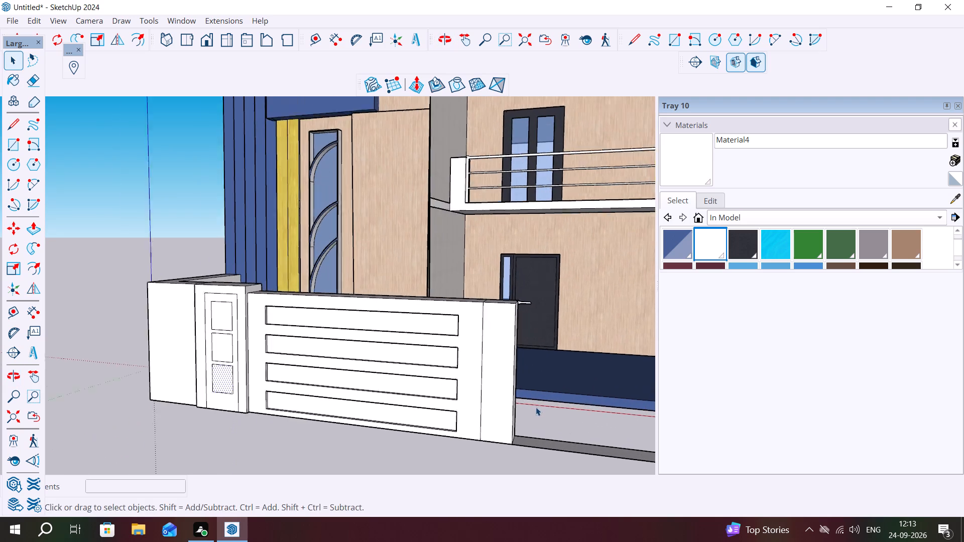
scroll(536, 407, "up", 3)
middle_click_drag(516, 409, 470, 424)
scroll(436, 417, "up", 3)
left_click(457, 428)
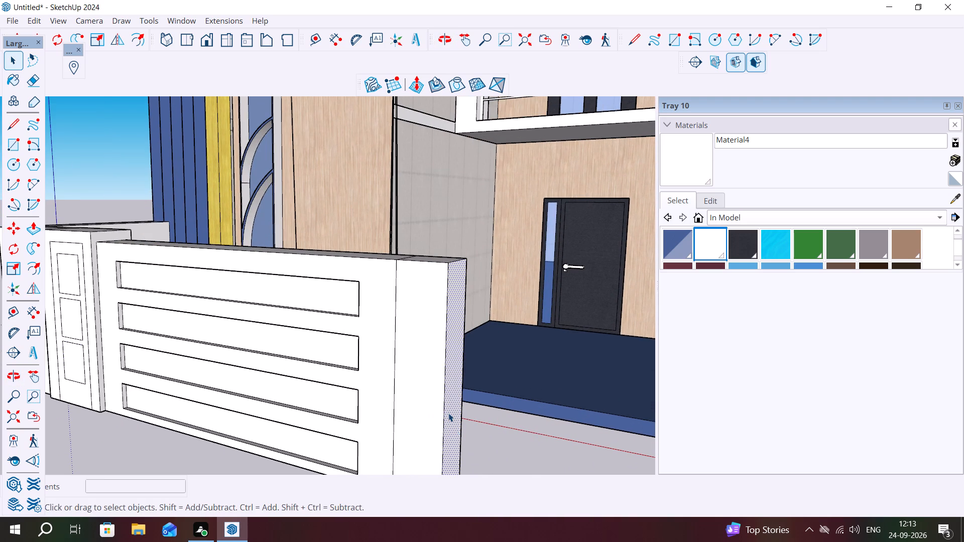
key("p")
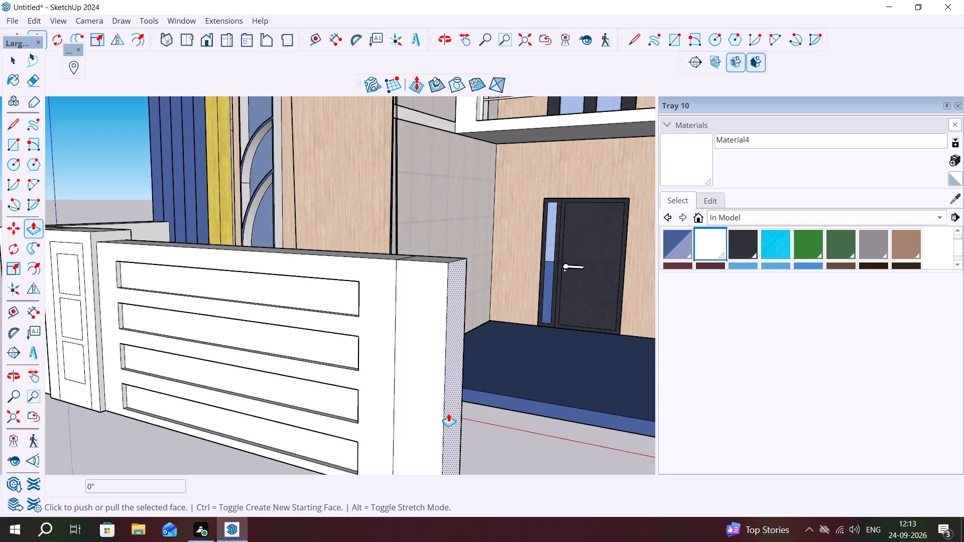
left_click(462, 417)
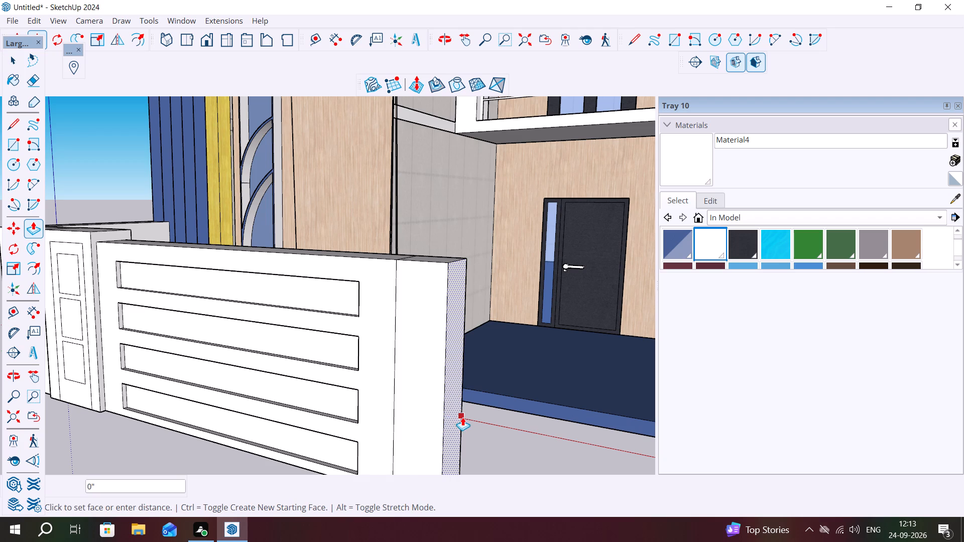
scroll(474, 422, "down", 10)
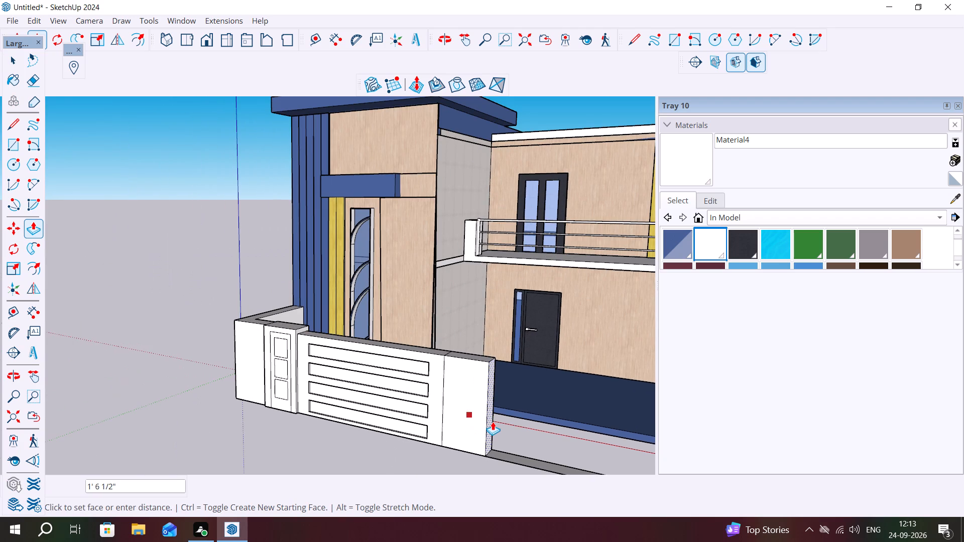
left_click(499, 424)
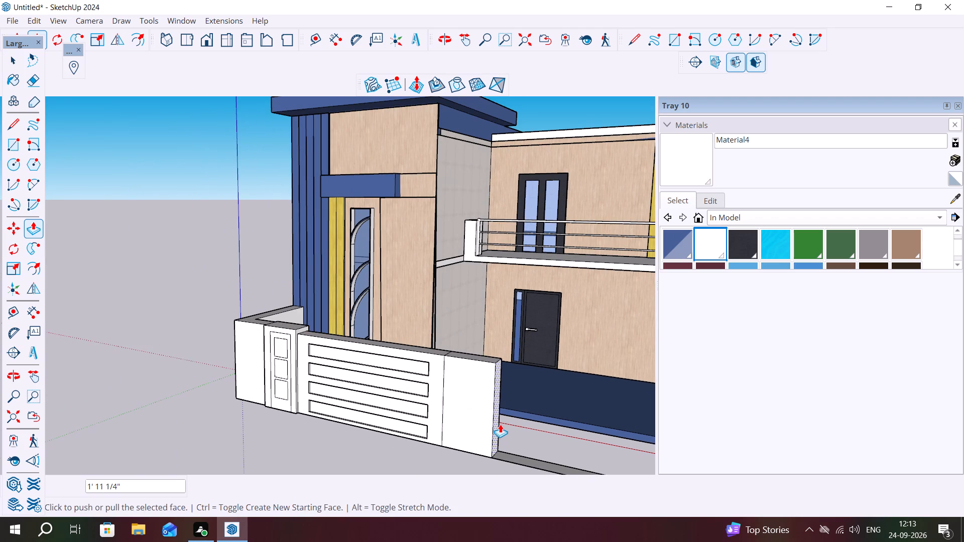
Undo the wall end extension, the pillar's rectangles and the panel's horizontal slots, back to plain wall and pillar faces.
middle_click_drag(393, 402, 469, 399)
scroll(395, 388, "up", 10)
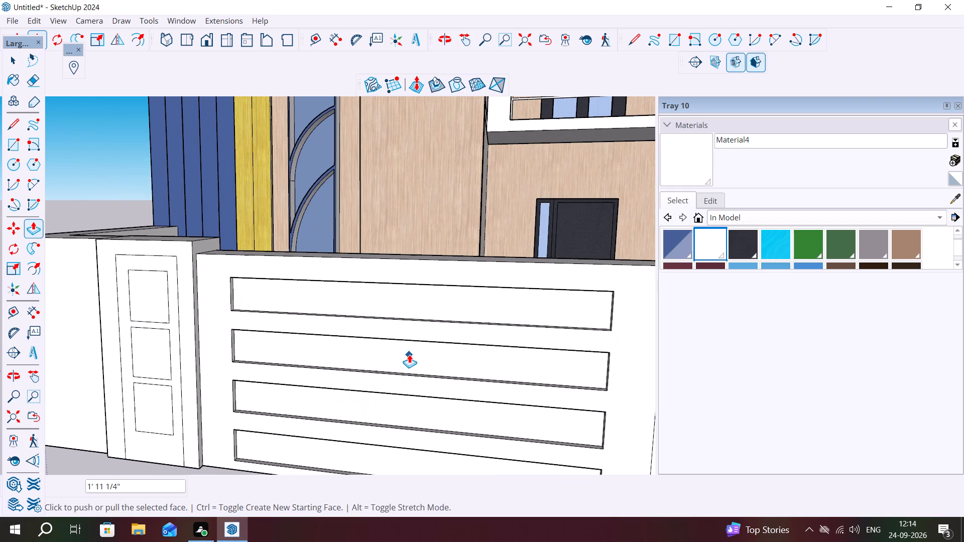
key("space")
double_click(398, 308)
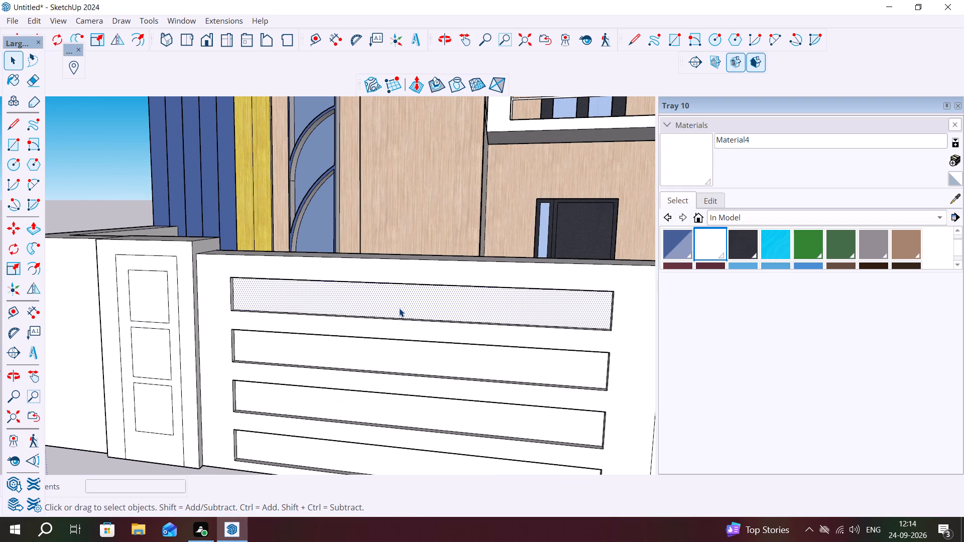
key("ctrl+z")
key("ctrl+z")
key("ctrl+z")
key("ctrl+z")
key("ctrl+z")
key("ctrl+z")
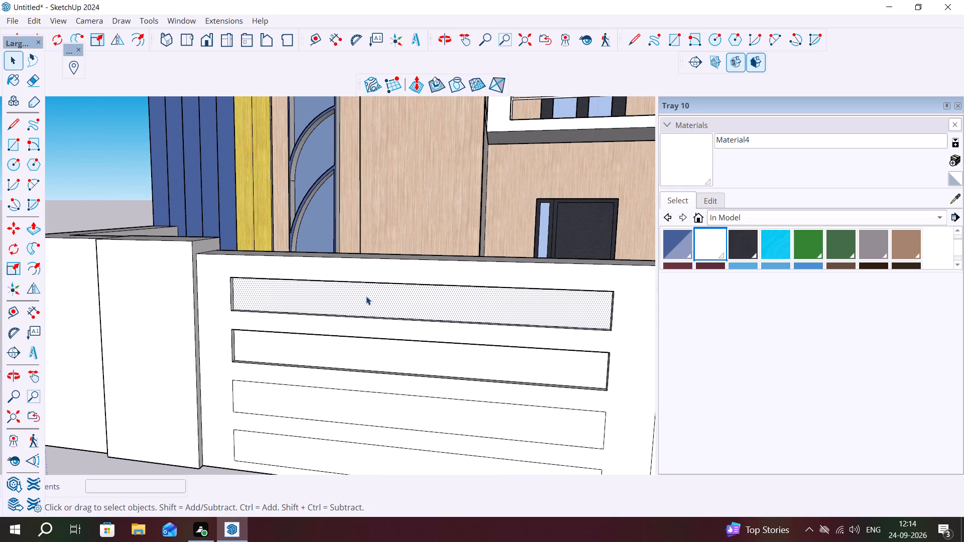
key("ctrl+z")
key("ctrl+z")
key("ctrl+z")
key("ctrl+z")
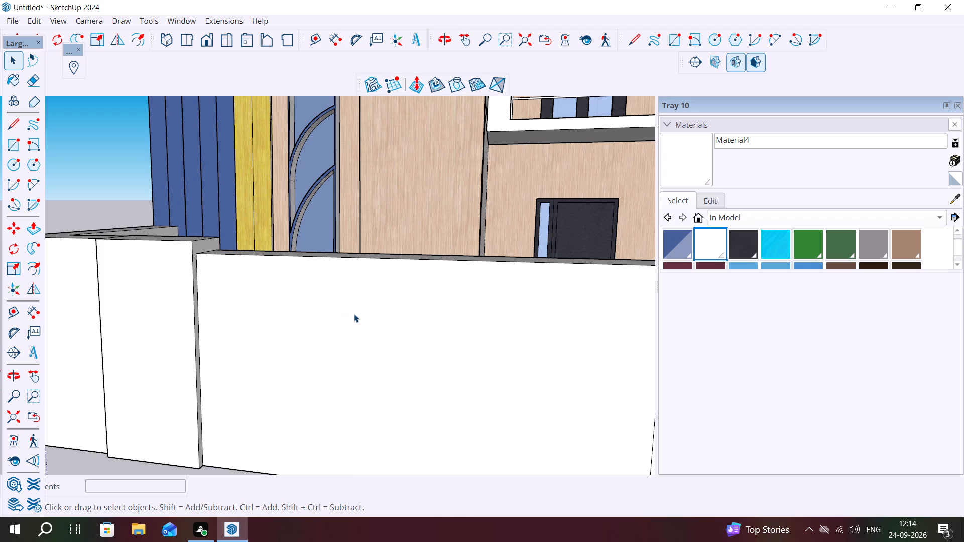
Draw a 6' vertical line on the wall panel's front face, top edge to bottom edge, between the tower-side pillar and the existing seam.
scroll(352, 313, "up", 1)
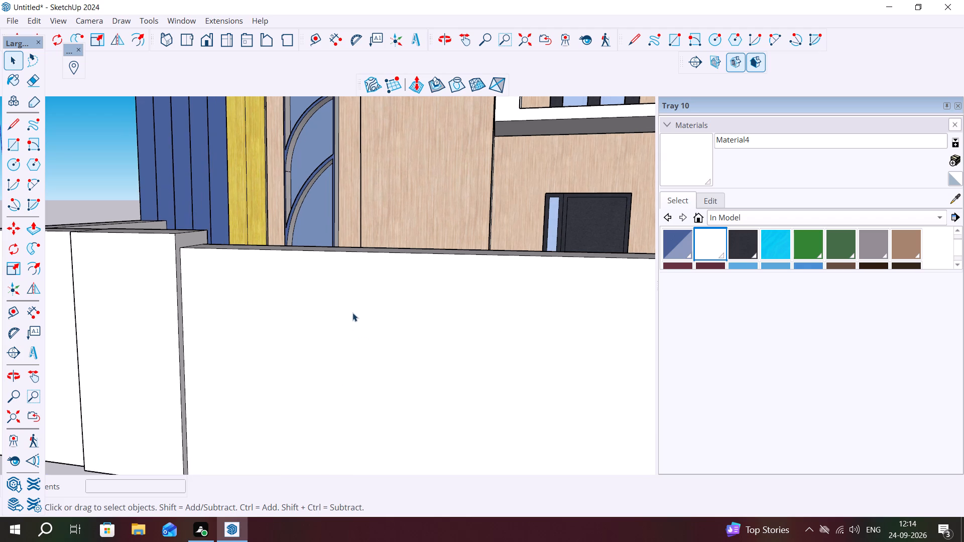
middle_click_drag(345, 303, 371, 286)
scroll(369, 258, "down", 4)
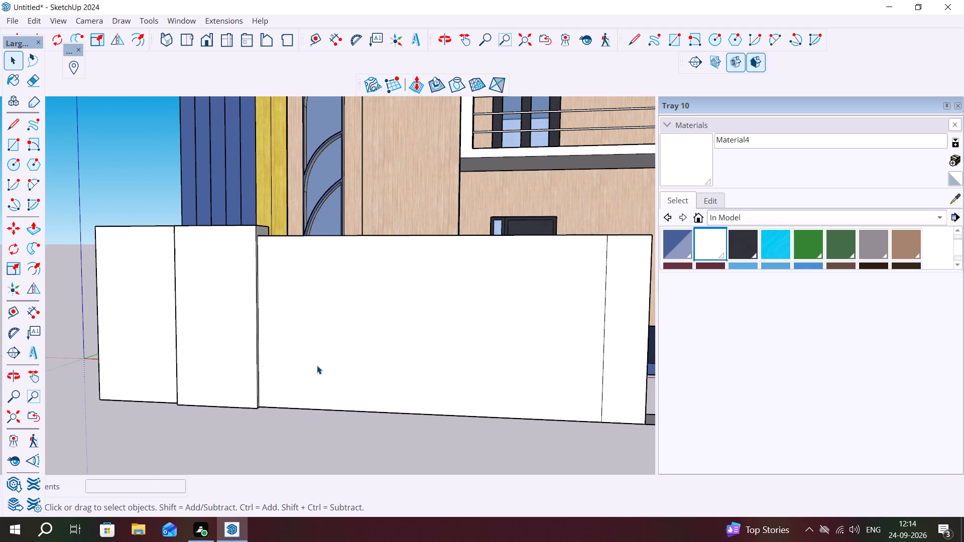
scroll(317, 365, "down", 2)
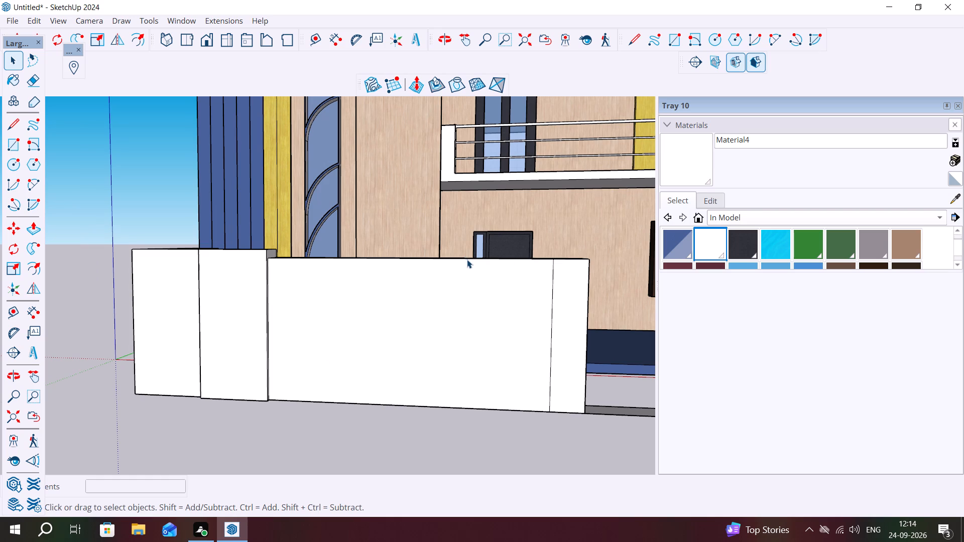
key("l")
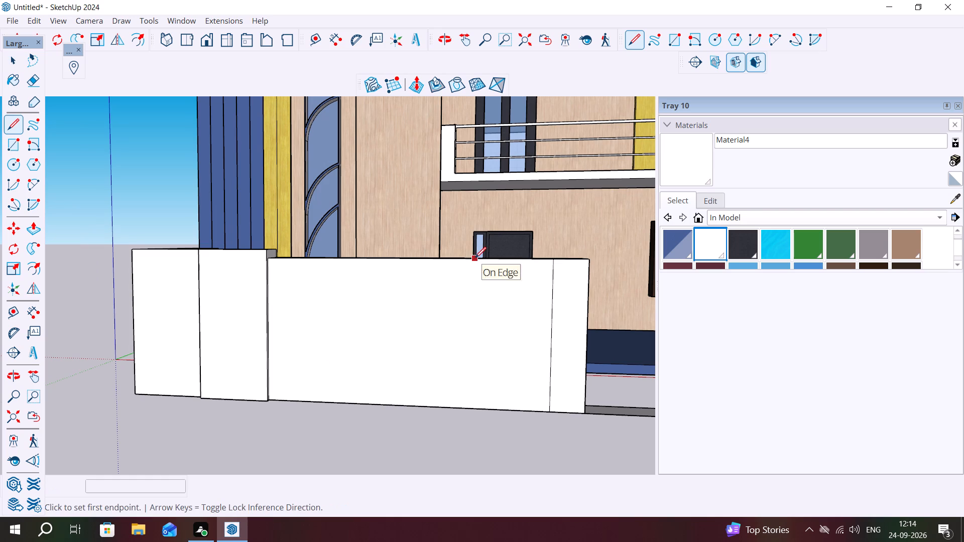
left_click(475, 258)
left_click(473, 408)
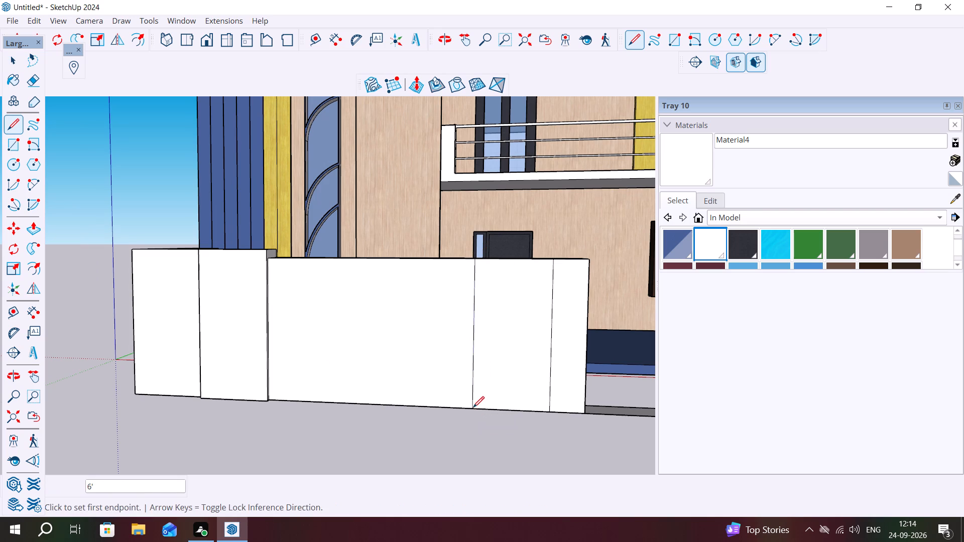
Draw a rectangle about 4' 3 5/16" high by 6' 6 7/16" wide from the new vertical line toward the pillar, reaching the wall's base edge.
middle_click_drag(447, 367, 469, 370)
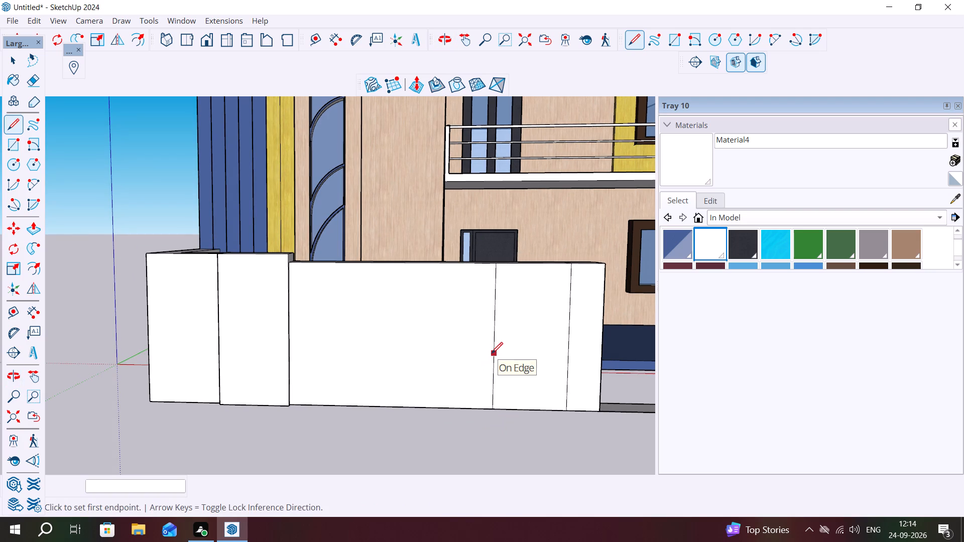
left_click(497, 295)
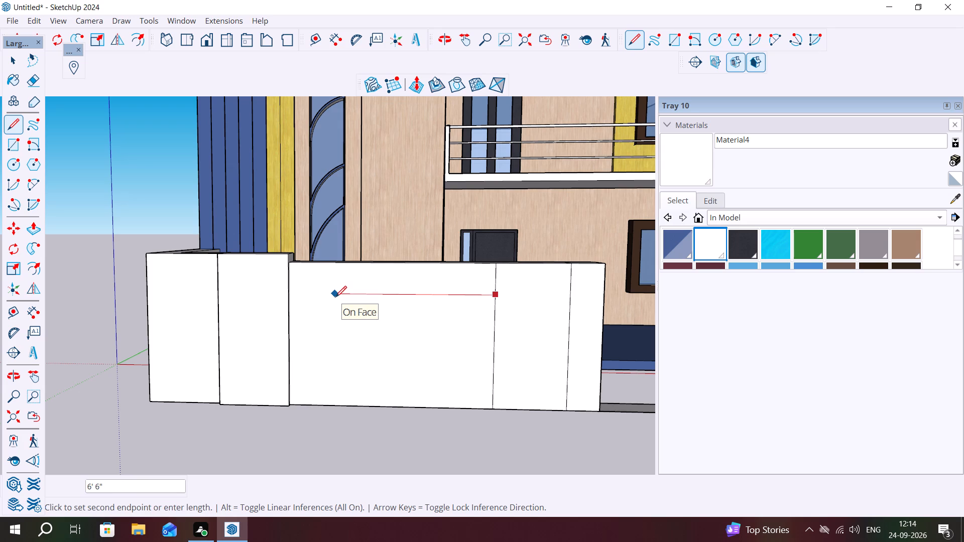
key("Escape")
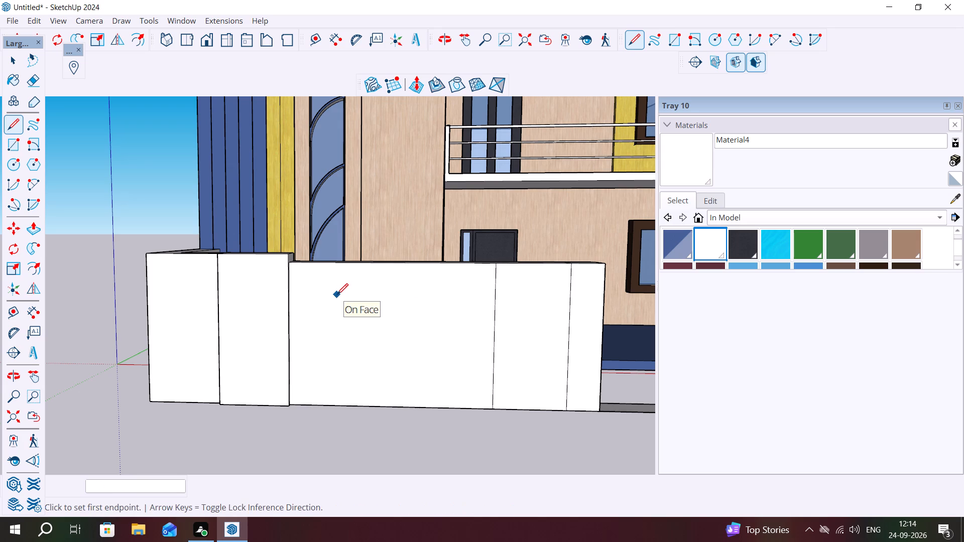
key("r")
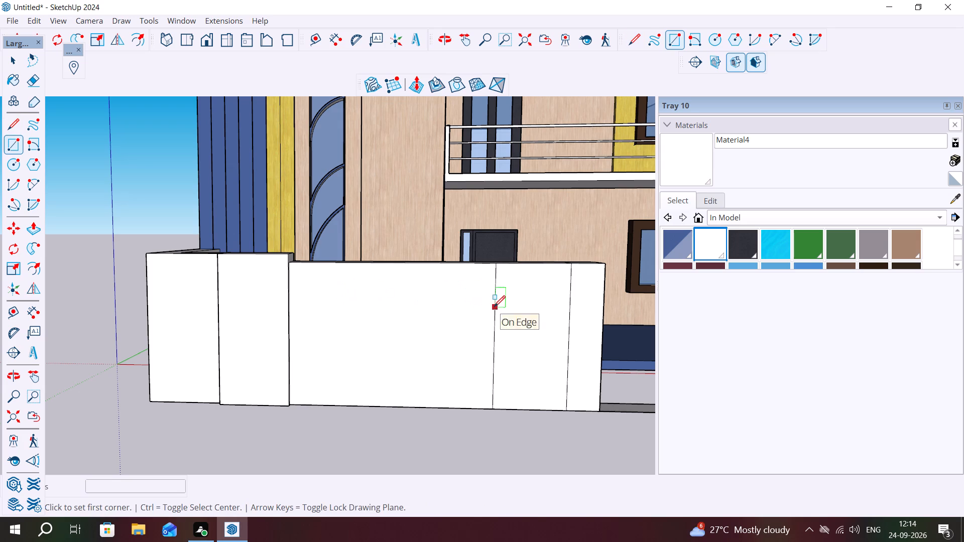
left_click(494, 306)
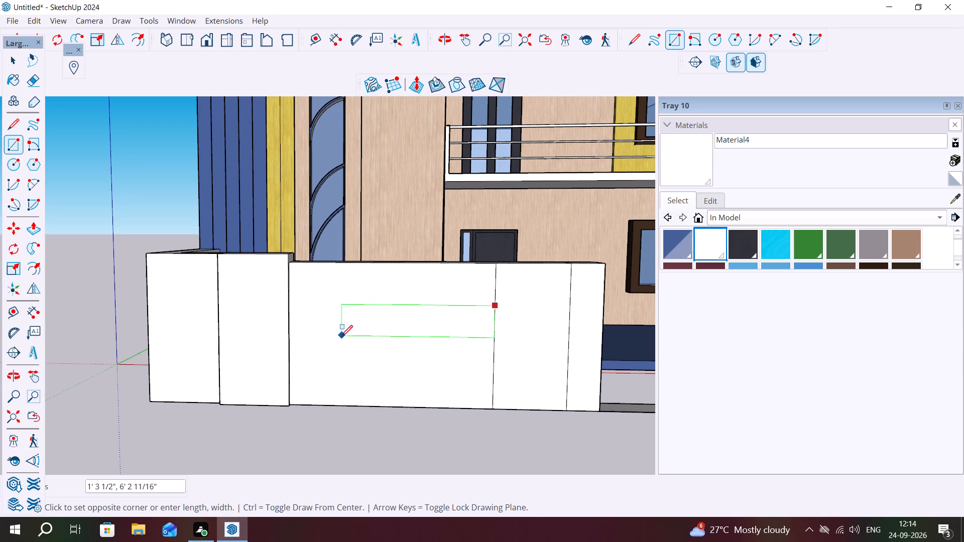
left_click(334, 405)
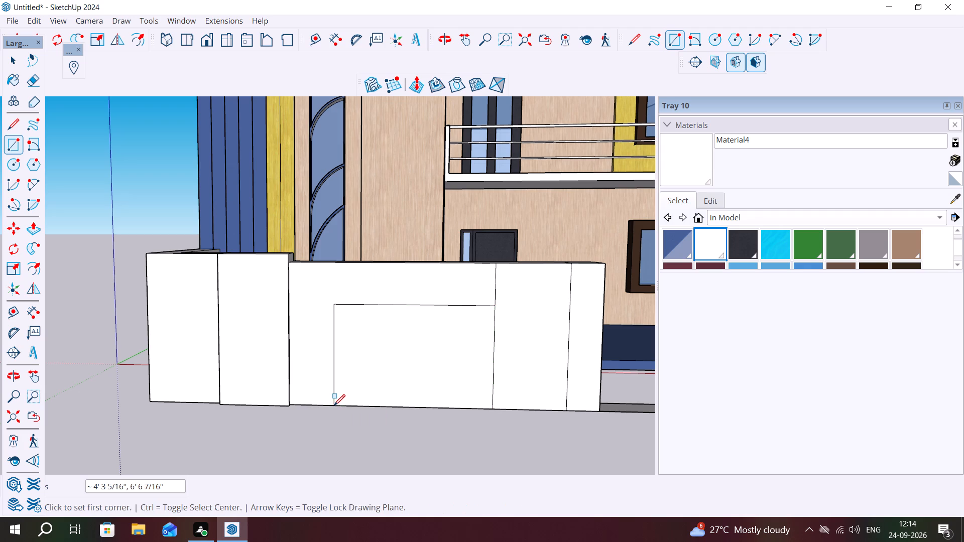
key("Escape")
key("space")
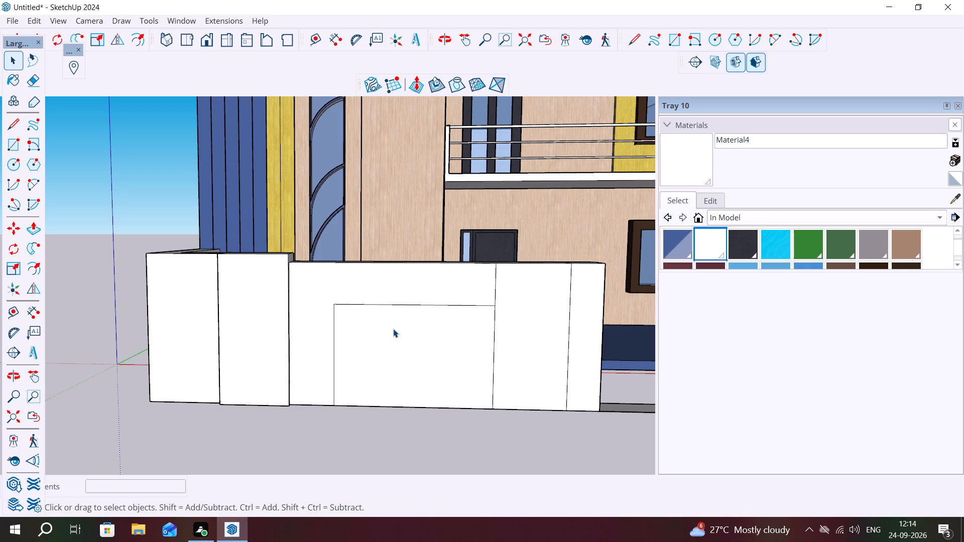
Divide the panel's large rectangle into four similar strips with three vertical lines, each about 4' 3 5/16" from top edge to base.
key("l")
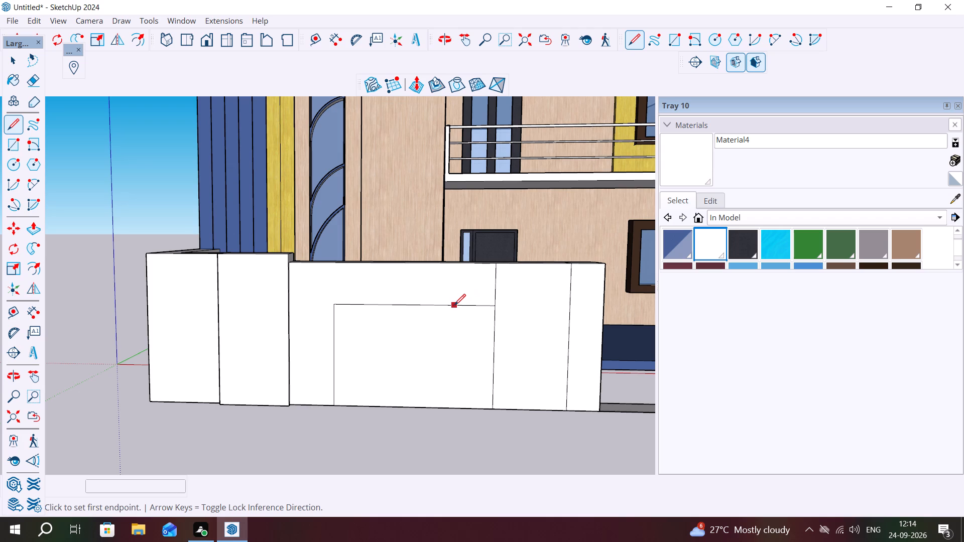
left_click(456, 305)
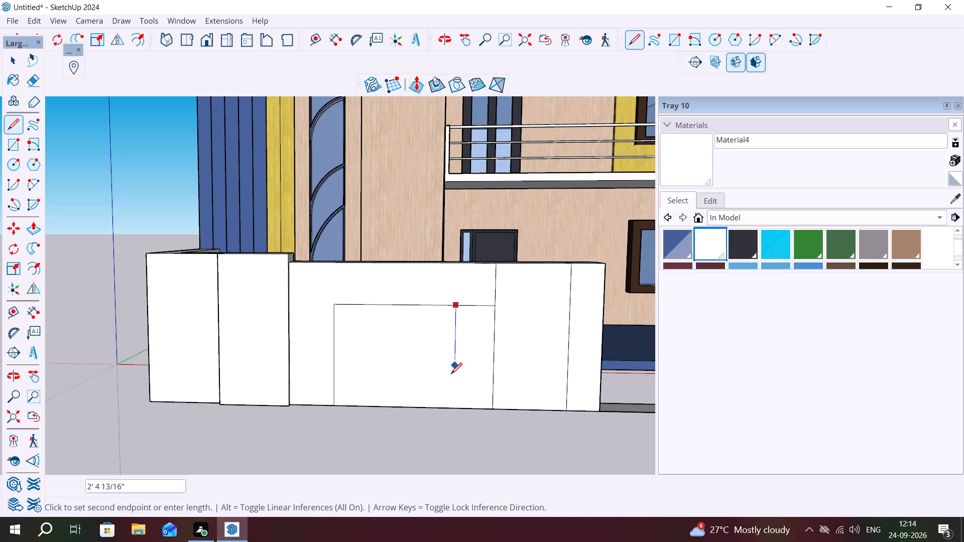
left_click(456, 410)
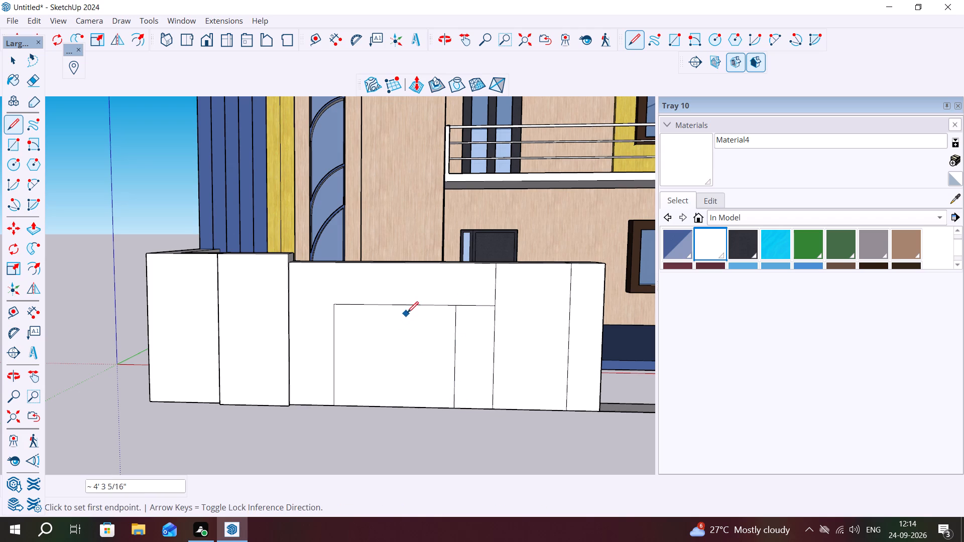
left_click(418, 306)
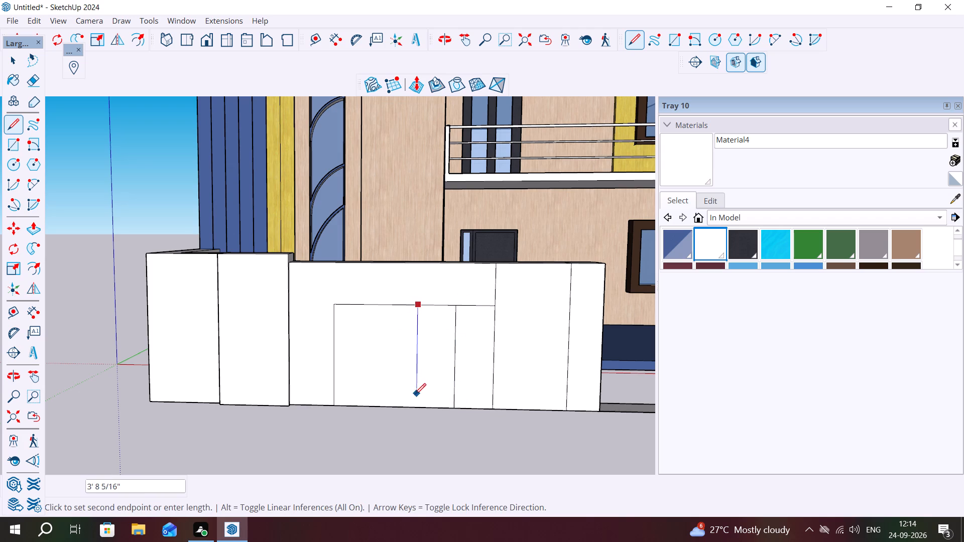
left_click(414, 411)
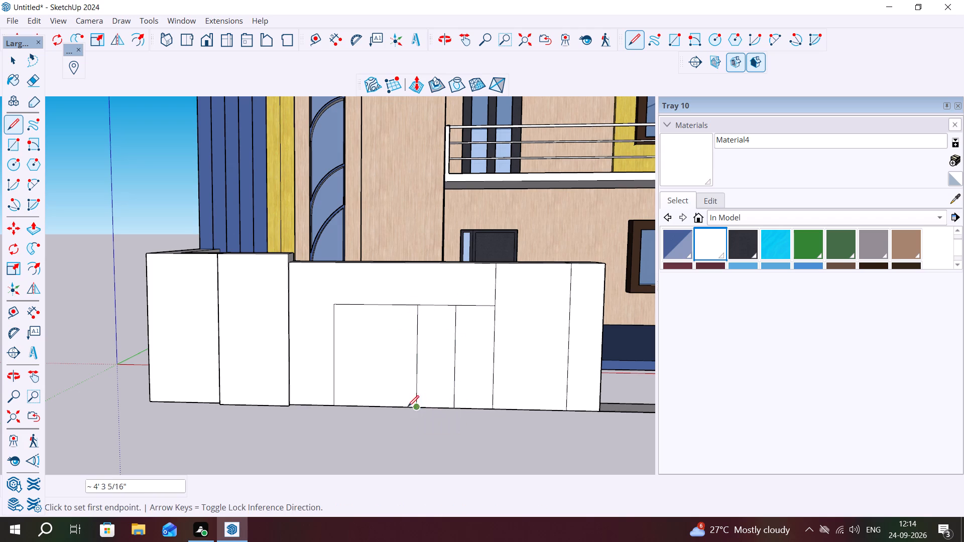
left_click(377, 306)
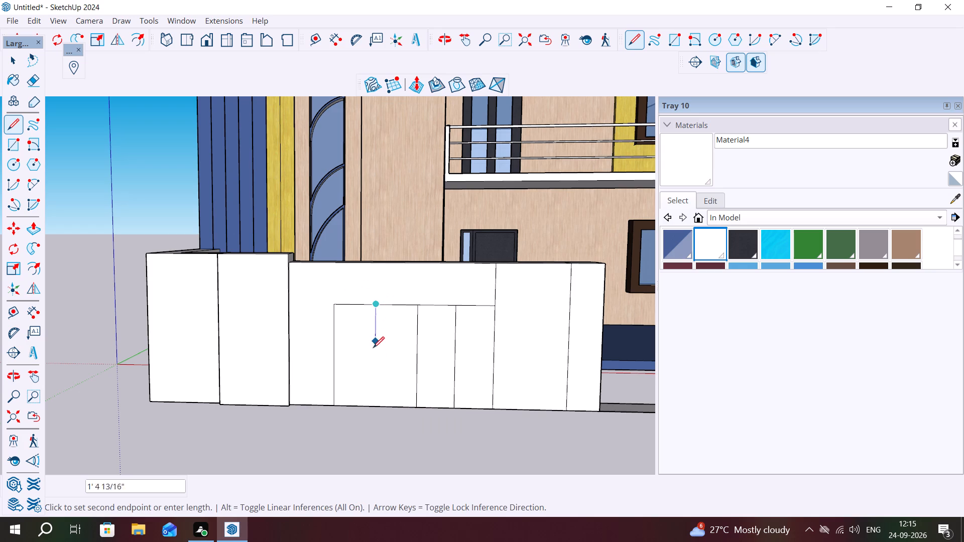
left_click(373, 410)
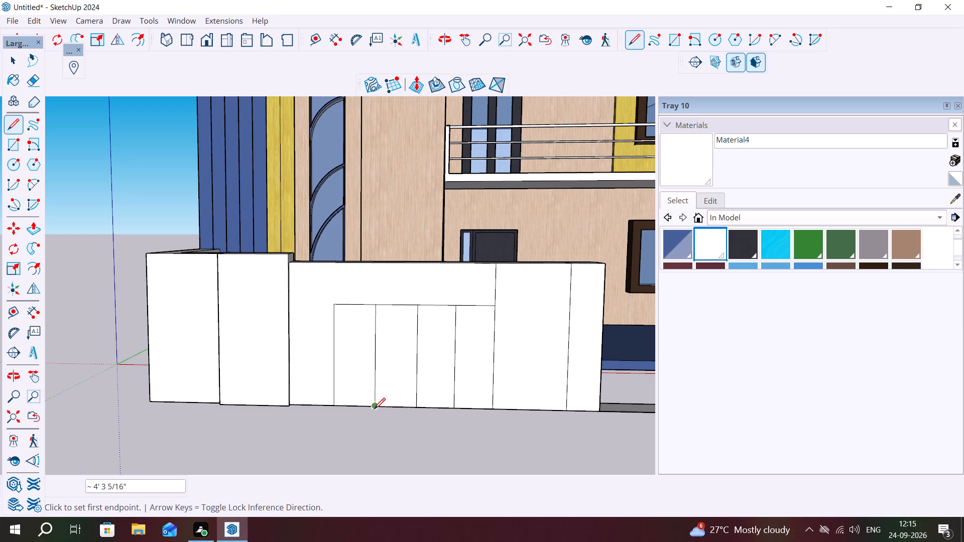
key("Escape")
Draw another vertical line about 4' 3 5/16" long in the pillar-side strip, close to its neighbouring divider, from top edge to base.
left_click(362, 306)
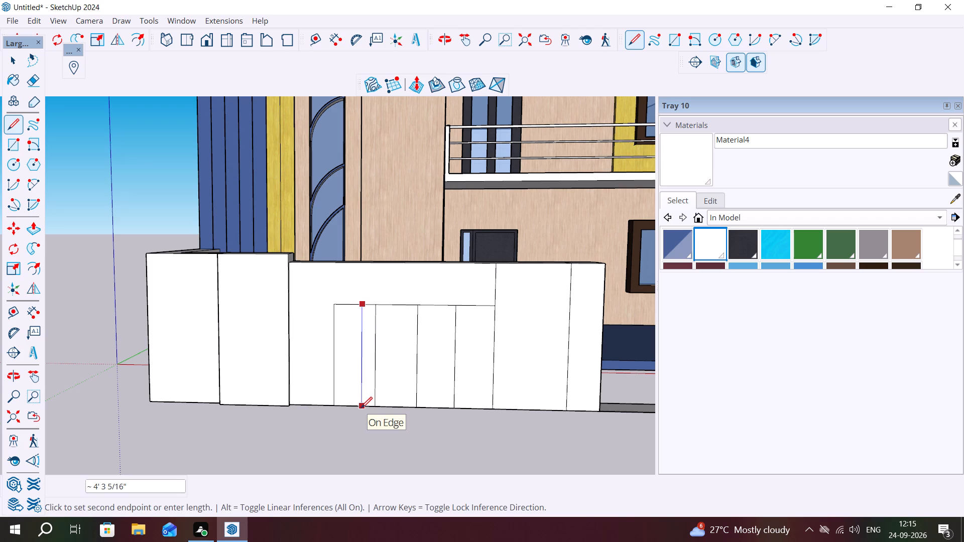
left_click(361, 408)
key("Escape")
scroll(359, 288, "up", 1)
key("Escape")
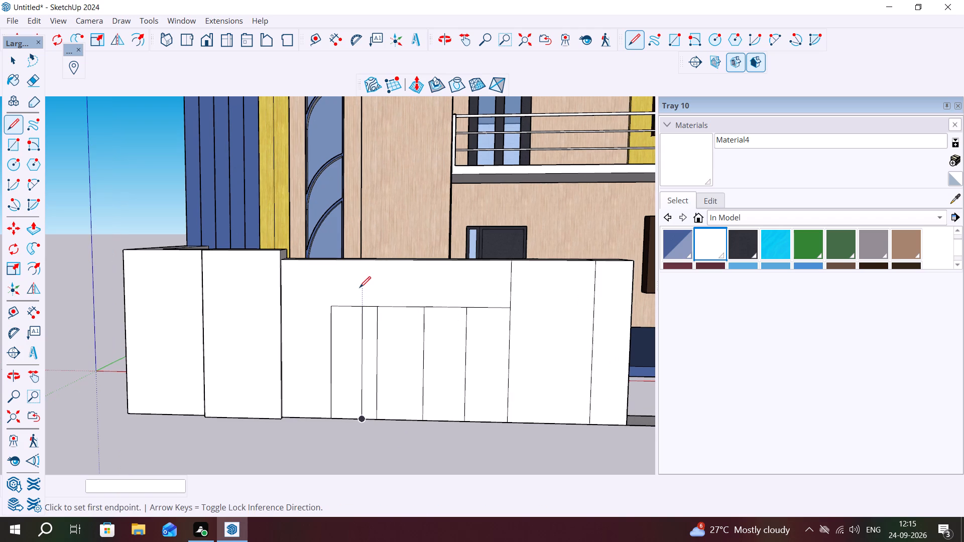
Delete the short top edge segment between the two closely spaced vertical lines so the narrow gap opens into the wall face.
key("space")
left_click(369, 304)
double_click(369, 305)
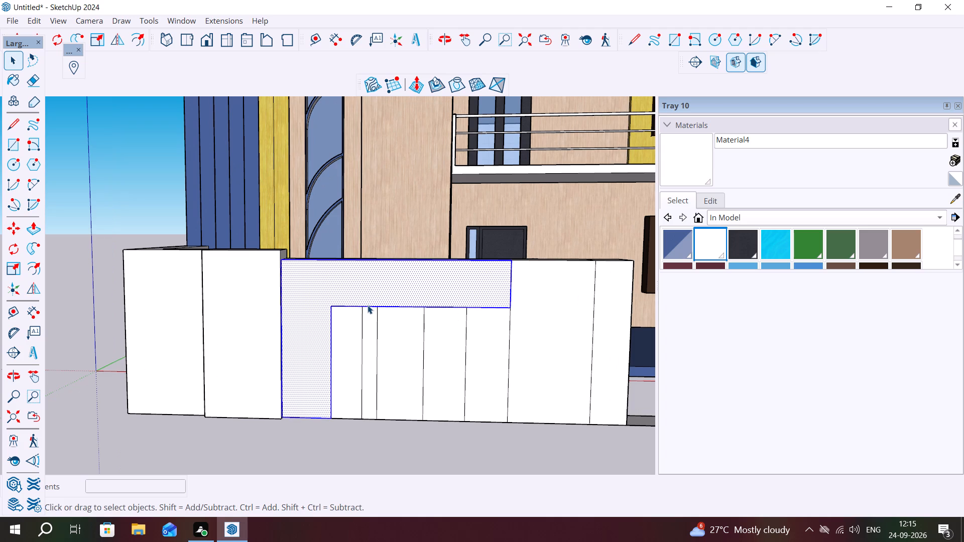
triple_click(368, 305)
double_click(366, 305)
key("Escape")
triple_click(367, 305)
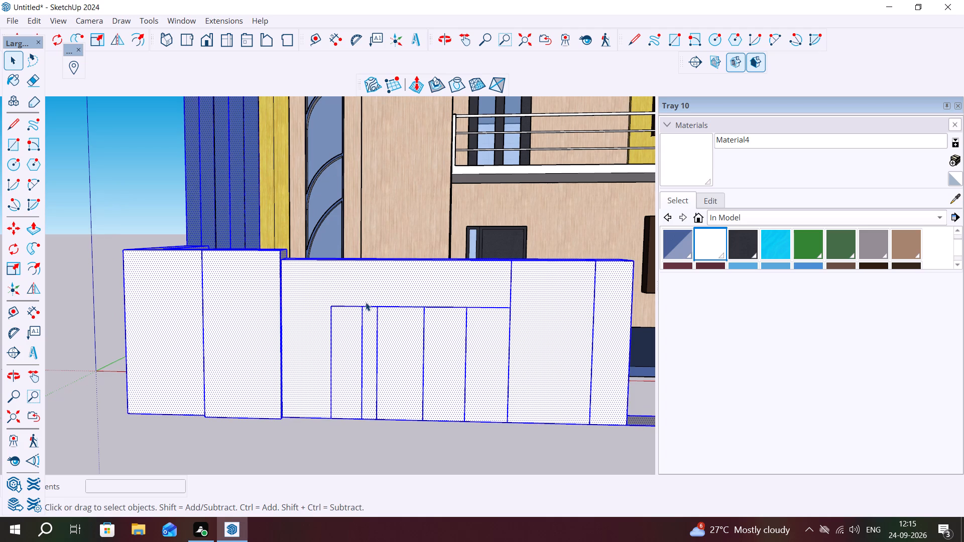
left_click(364, 299)
left_click(323, 274)
left_click(365, 307)
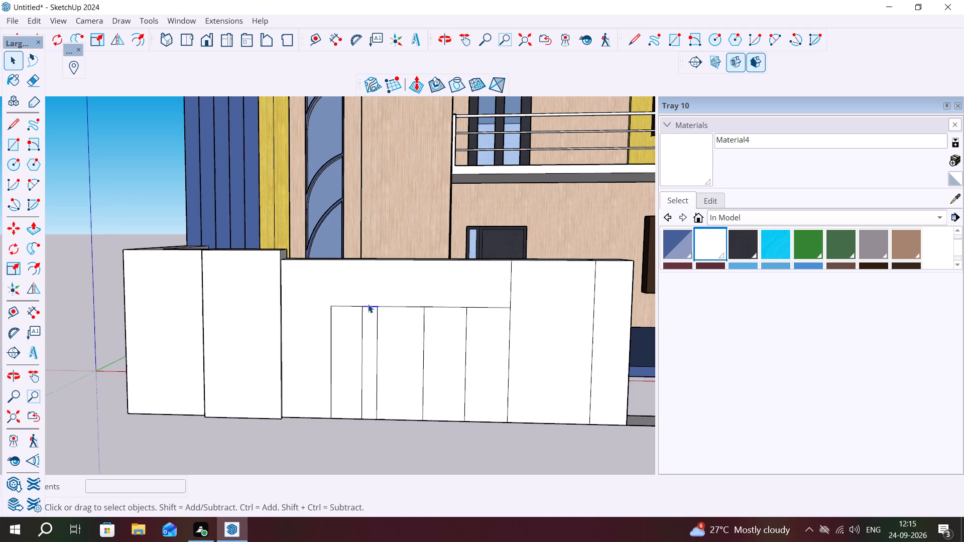
key("Delete")
scroll(368, 303, "down", 1)
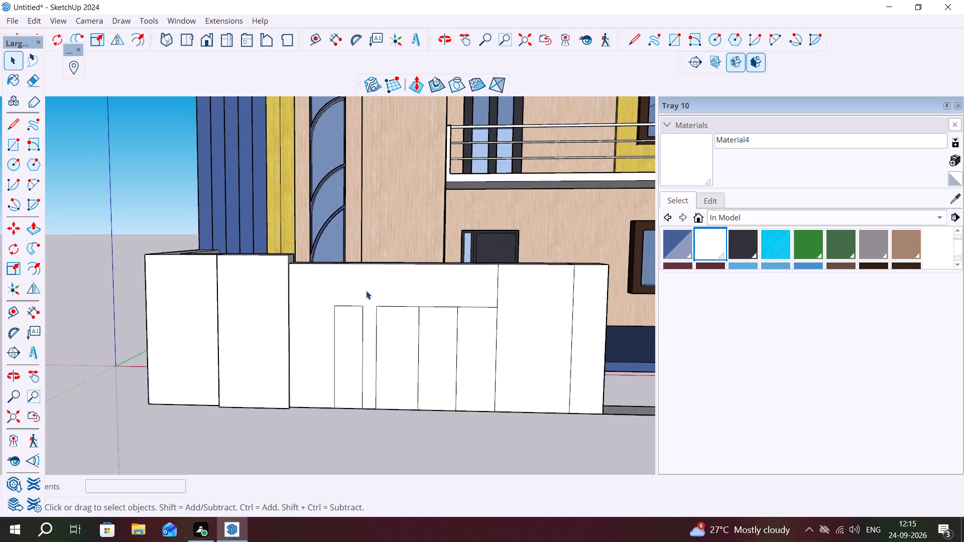
key("Escape")
Draw two closely spaced horizontal lines, about 2' 11 7/16" long, across the wall section between the rectangle and the existing seam, below the rectangle's top level.
key("l")
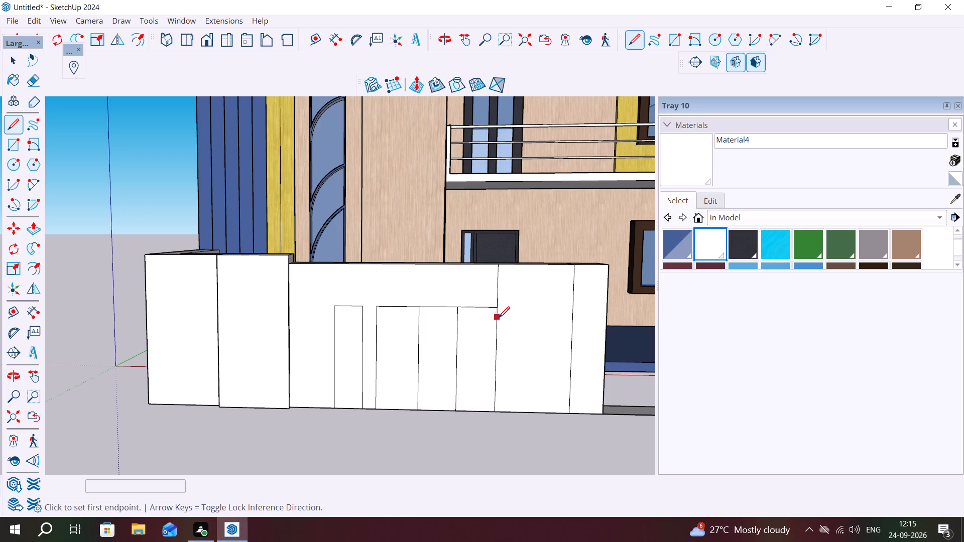
left_click(499, 318)
left_click(575, 317)
scroll(498, 325, "up", 6)
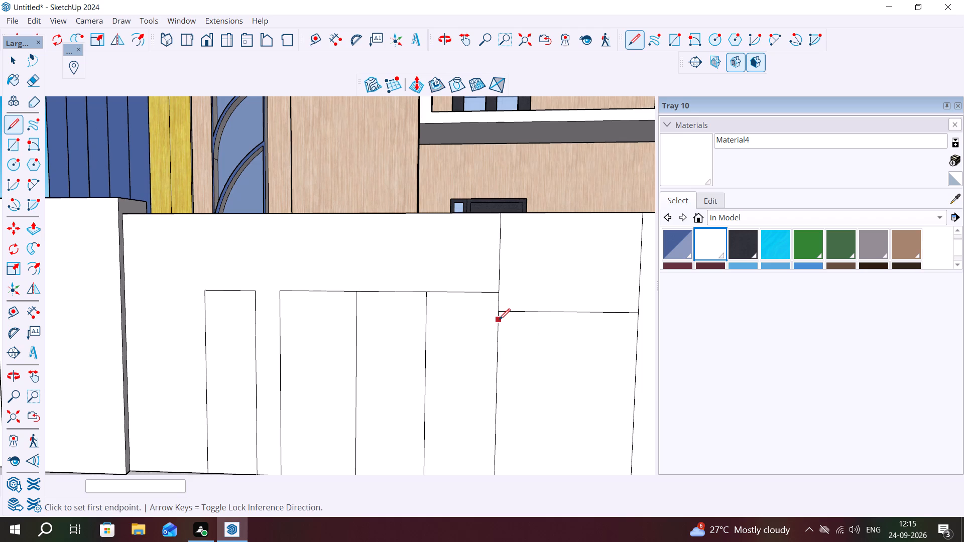
left_click(499, 320)
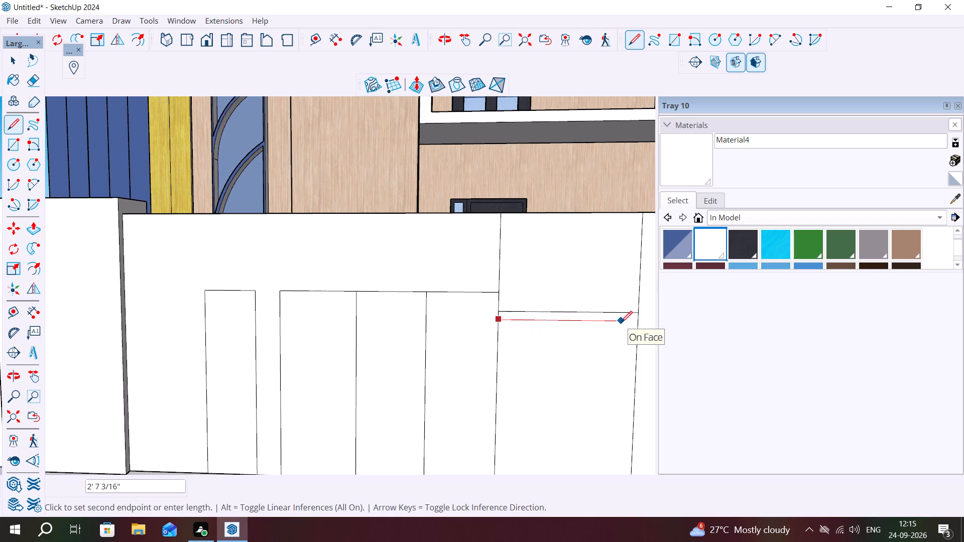
left_click(637, 323)
scroll(491, 319, "down", 3)
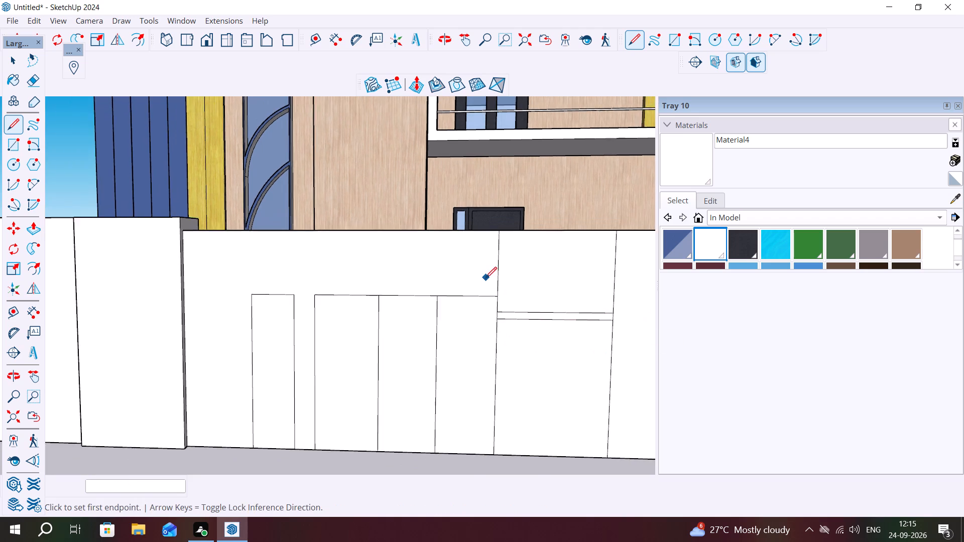
Draw a second closely spaced pair of horizontal lines, about 2' 11 7/16" long, across the same section below the first pair.
scroll(486, 278, "down", 2)
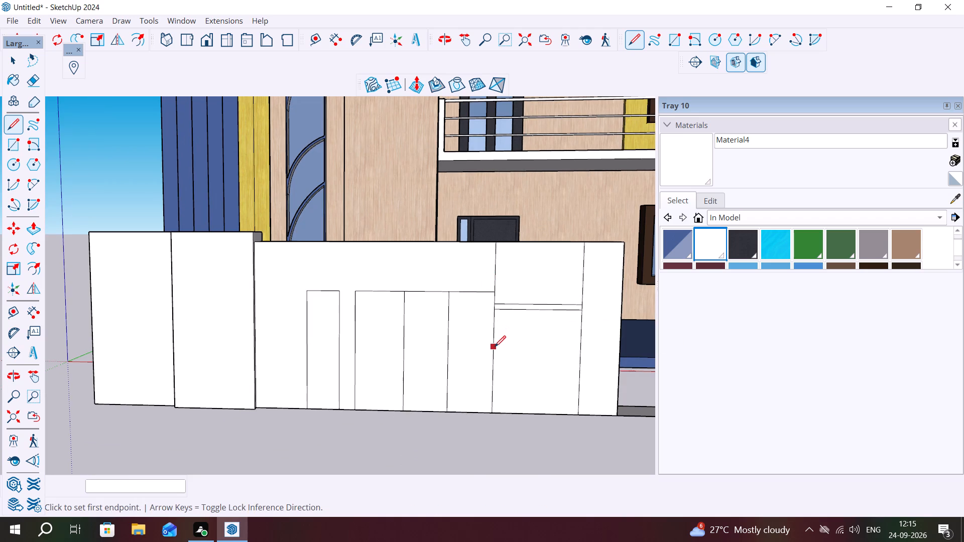
left_click(493, 351)
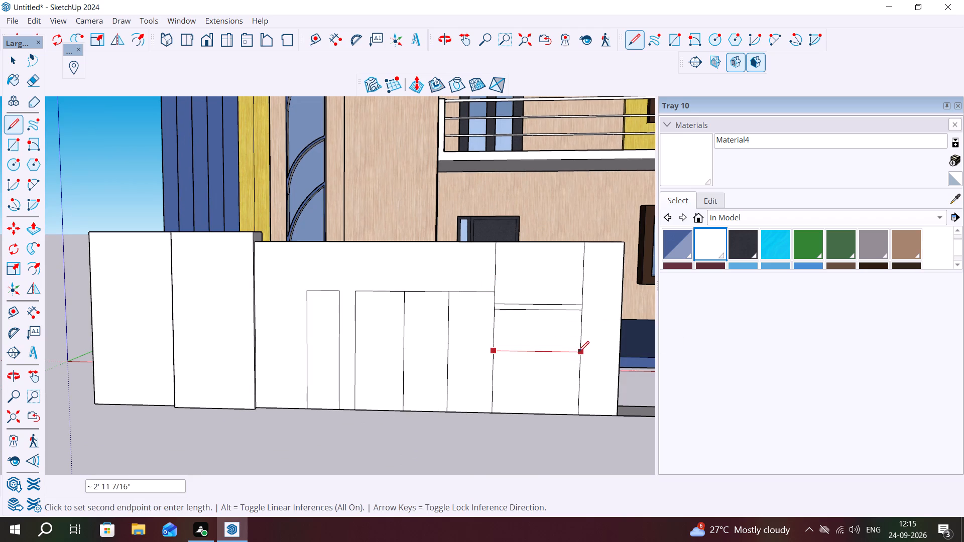
left_click(578, 353)
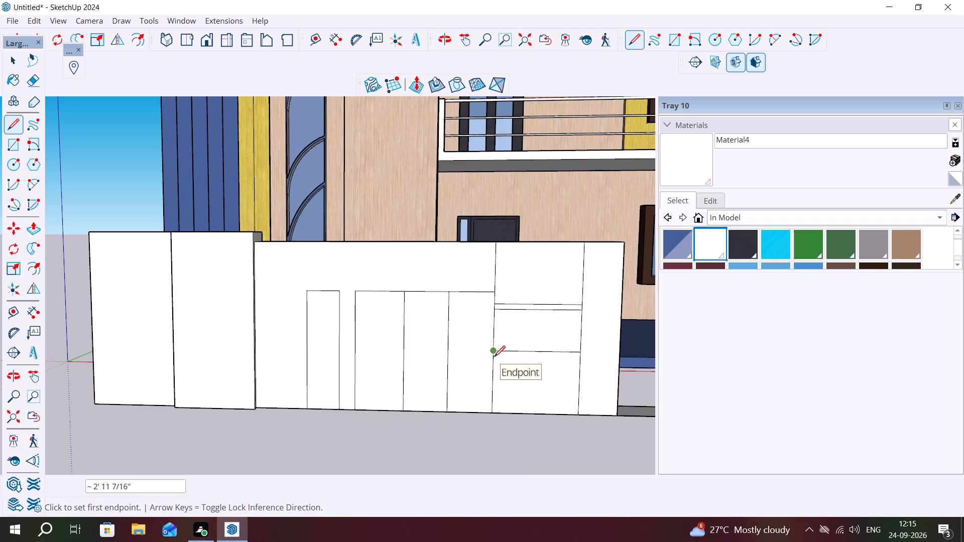
scroll(493, 352, "up", 7)
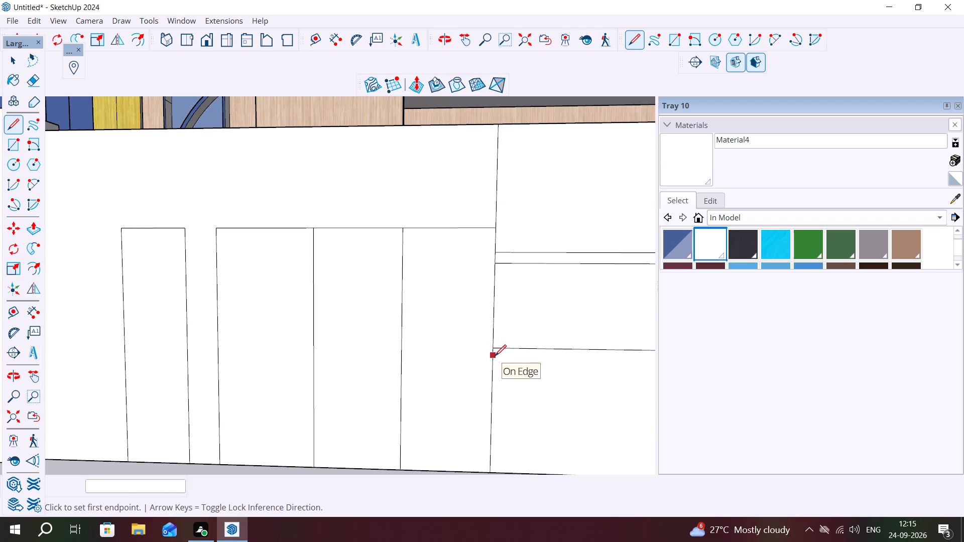
left_click(495, 355)
scroll(492, 357, "up", 5)
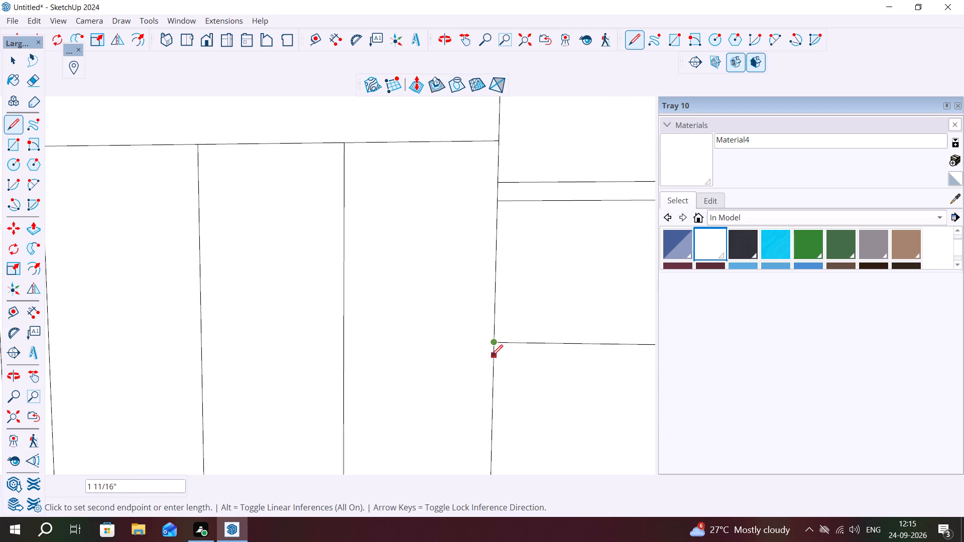
left_click(492, 356)
scroll(472, 360, "down", 7)
scroll(556, 363, "down", 3)
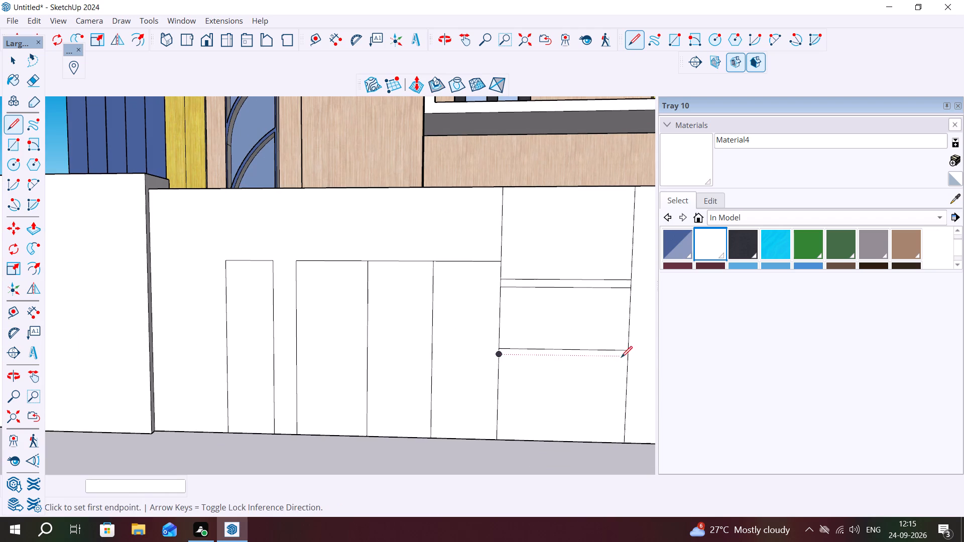
left_click(629, 357)
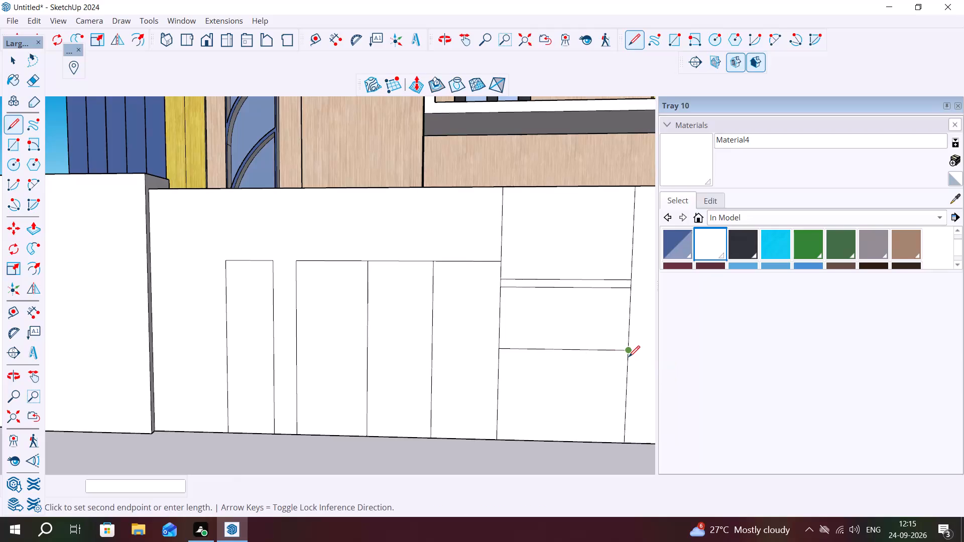
key("space")
key("l")
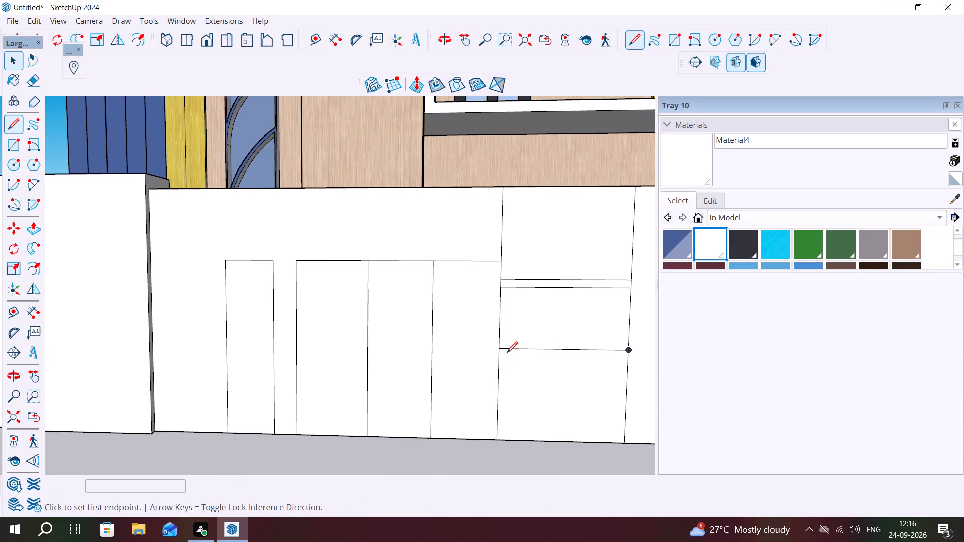
left_click(500, 358)
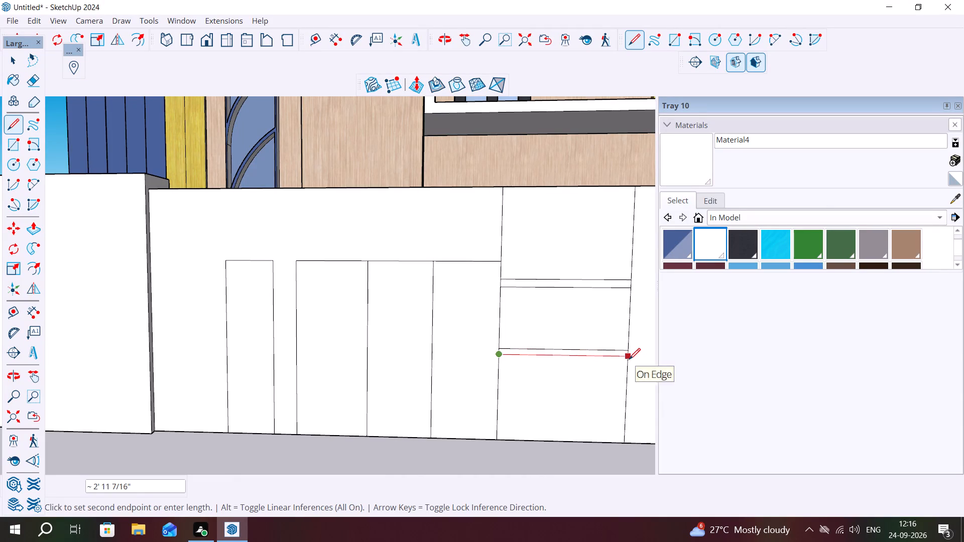
left_click(629, 359)
key("space")
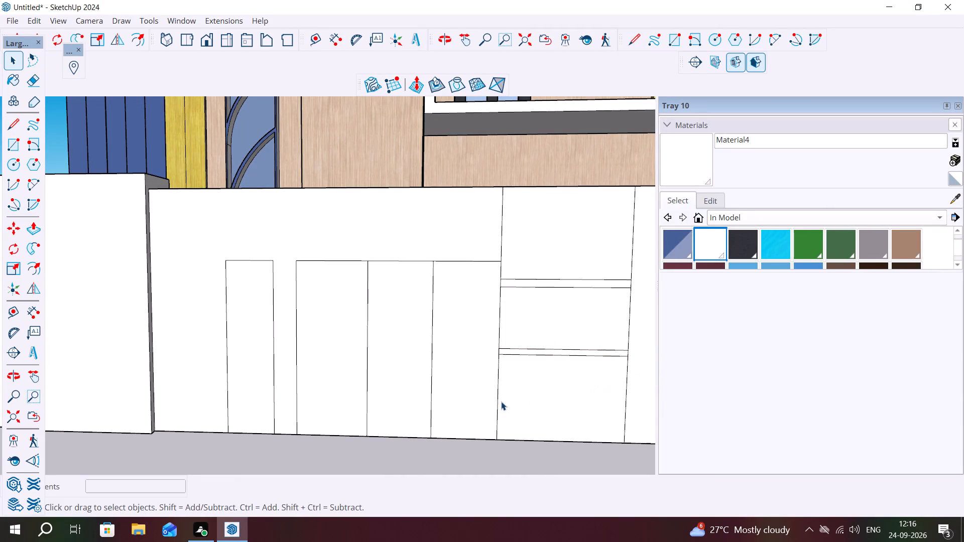
Draw a third closely spaced pair of horizontal lines, about 2' 11 7/16" long, across the grooved wall section below the second pair.
key("l")
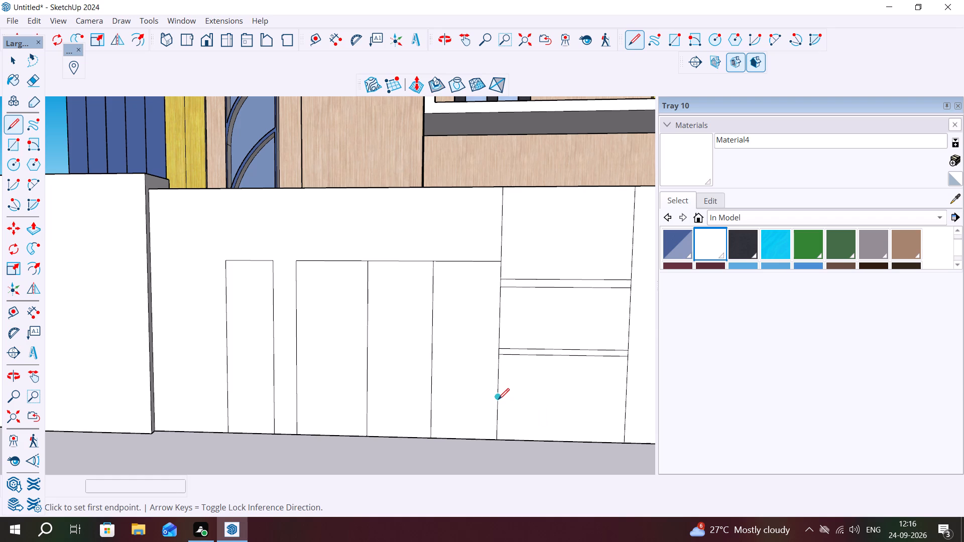
left_click(498, 399)
left_click(624, 398)
key("Escape")
middle_click_drag(502, 403, 505, 386)
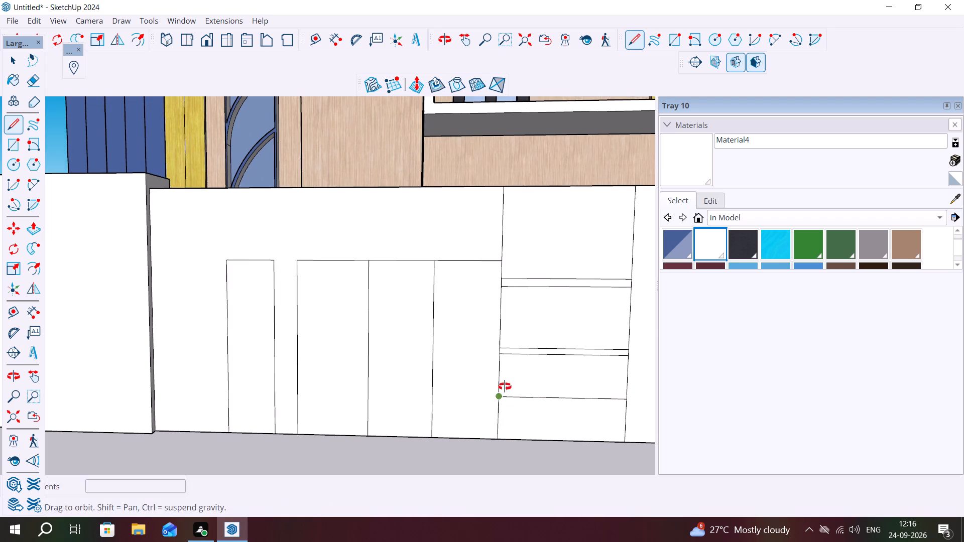
middle_click_drag(505, 386, 507, 356)
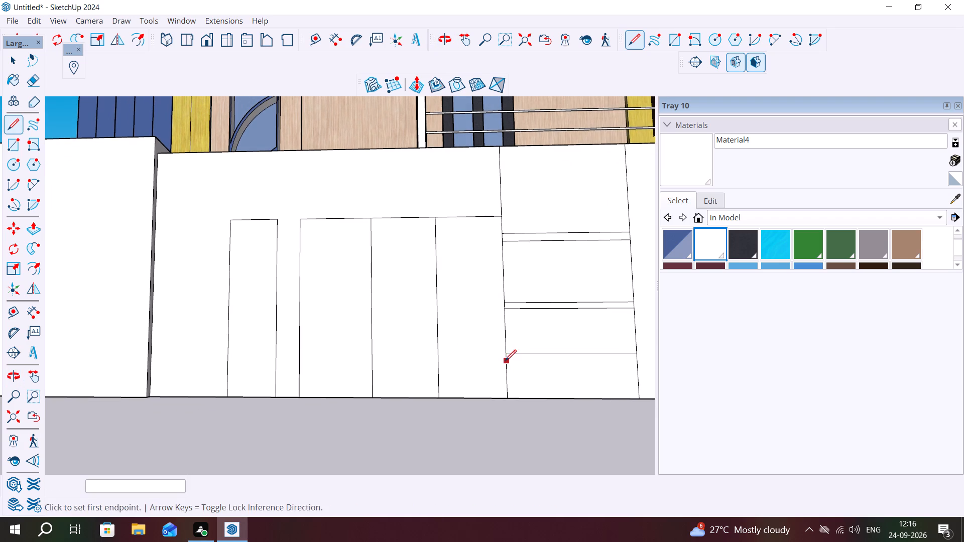
scroll(506, 362, "up", 3)
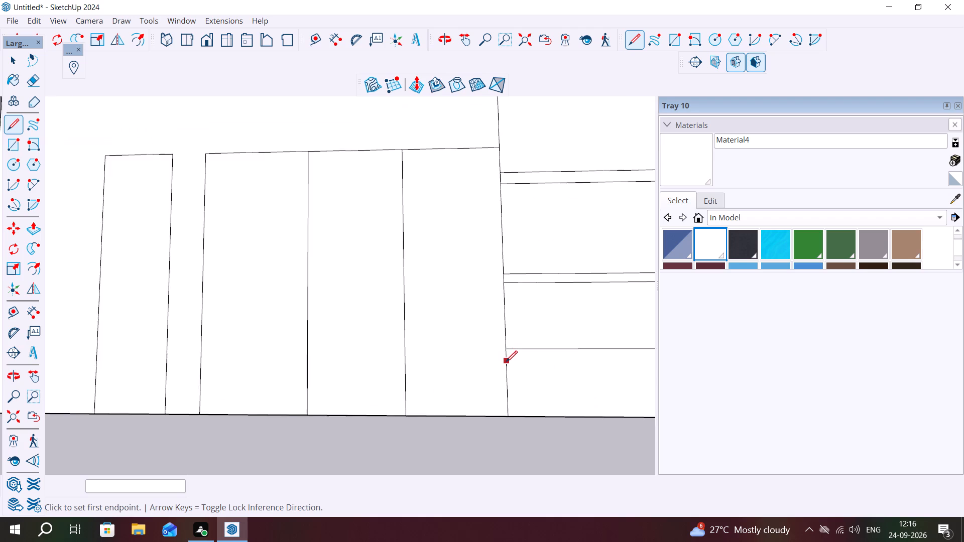
scroll(506, 362, "up", 4)
left_click(508, 355)
scroll(496, 353, "down", 6)
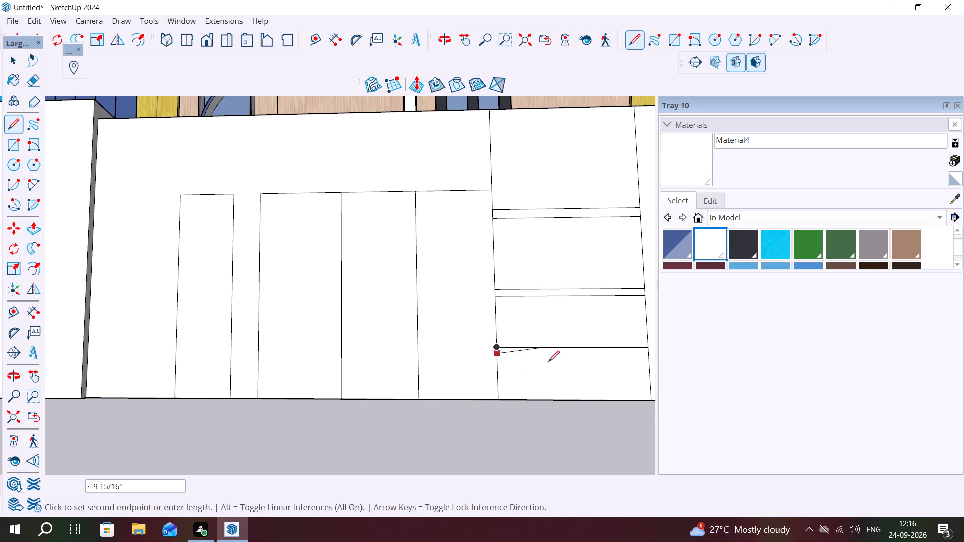
left_click(648, 355)
key("Escape")
key("space")
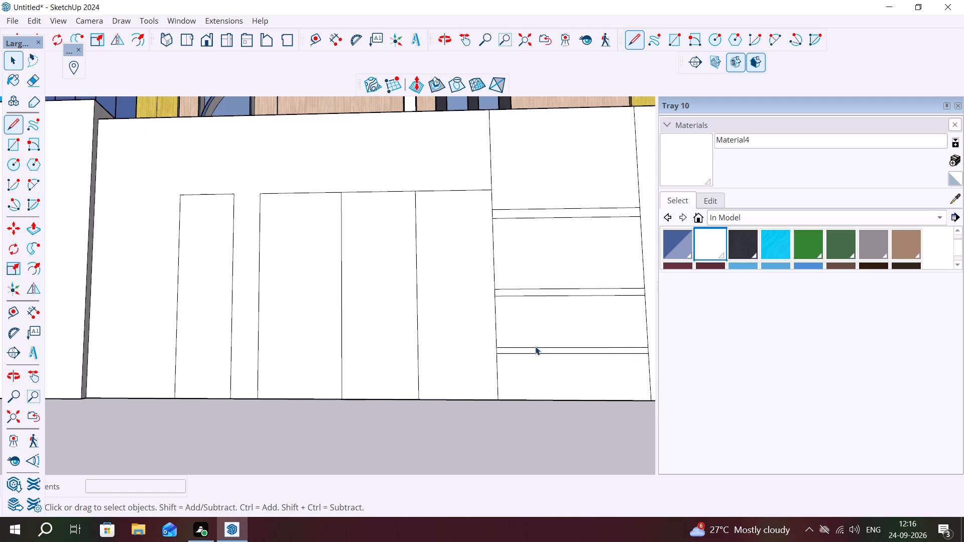
Push/Pull the top face of the front wall's end pillar upward by about 6 1/8".
middle_click_drag(571, 321, 560, 348)
scroll(518, 332, "down", 8)
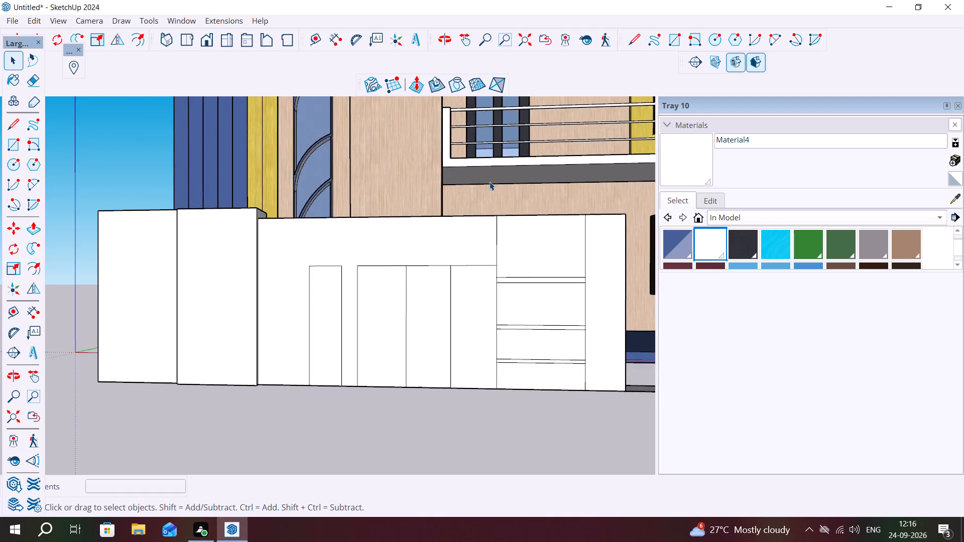
scroll(490, 182, "down", 2)
middle_click_drag(577, 206, 562, 256)
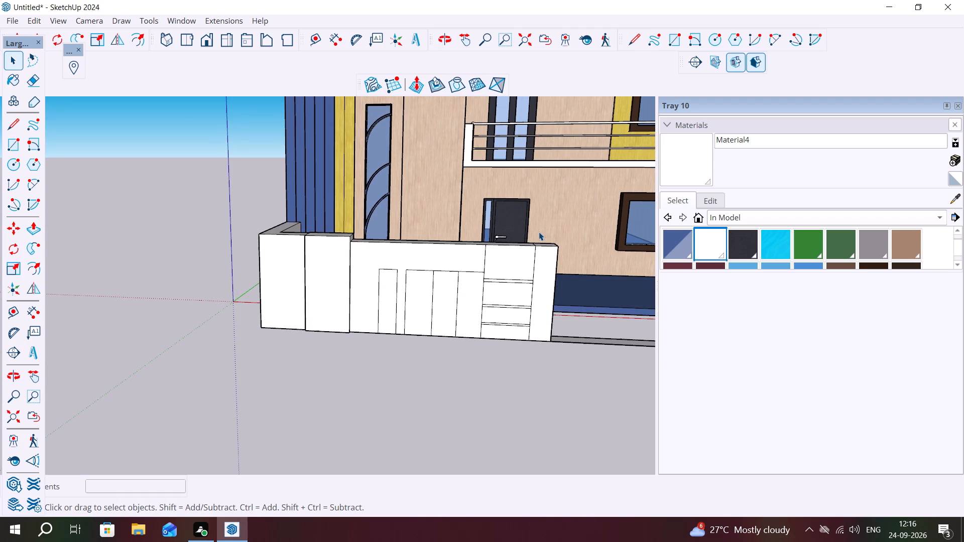
scroll(543, 219, "up", 4)
left_click(548, 265)
scroll(551, 260, "up", 1)
middle_click_drag(551, 260, 526, 393)
scroll(545, 353, "down", 5)
left_click(523, 415)
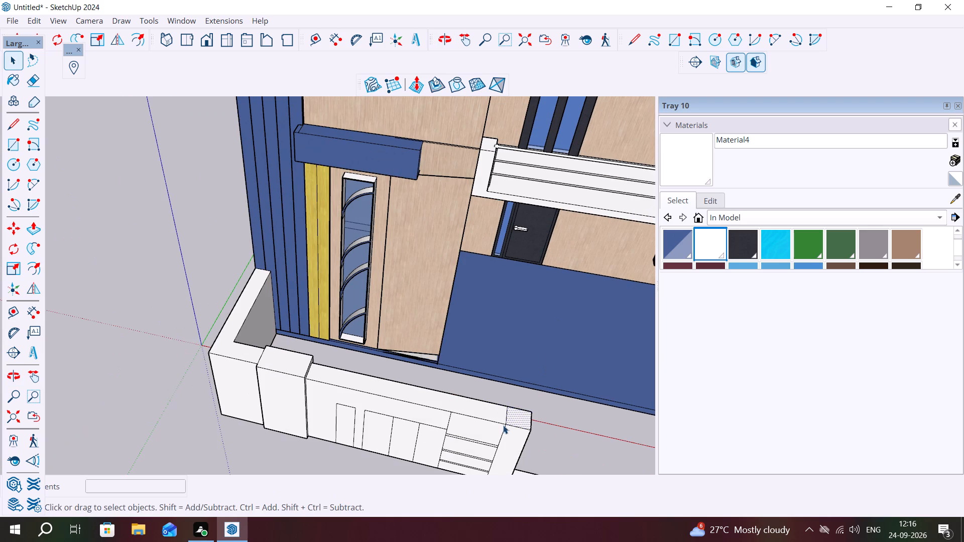
key("p")
left_click(520, 414)
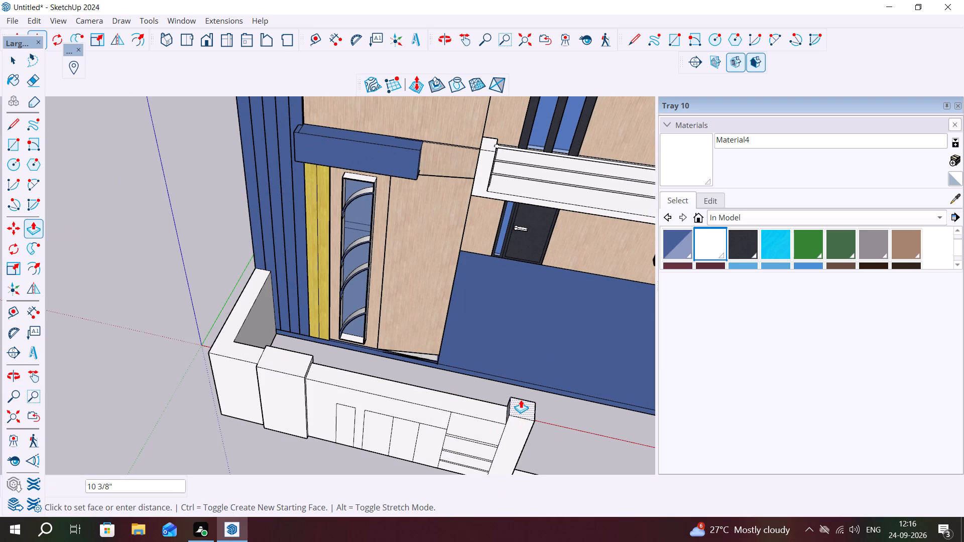
left_click(516, 402)
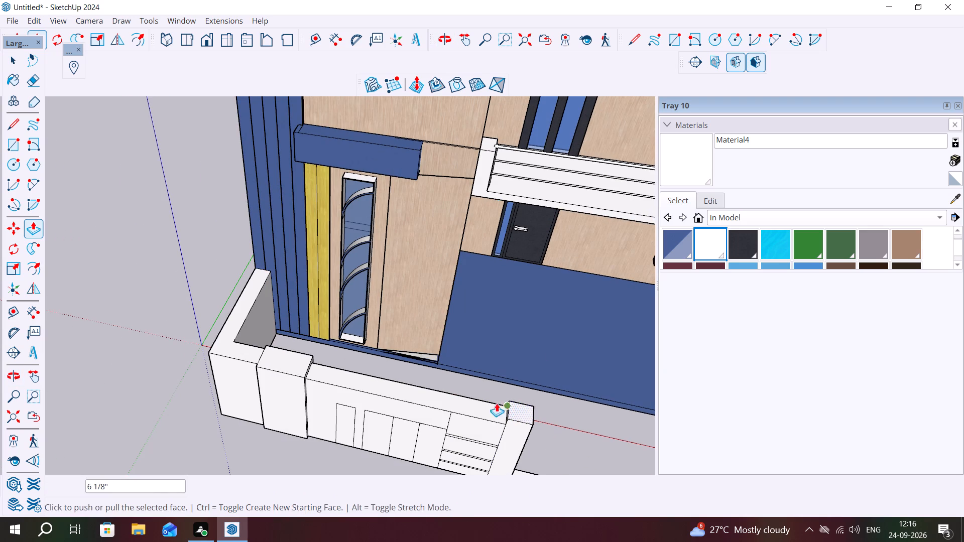
scroll(497, 387, "down", 6)
scroll(501, 389, "up", 15)
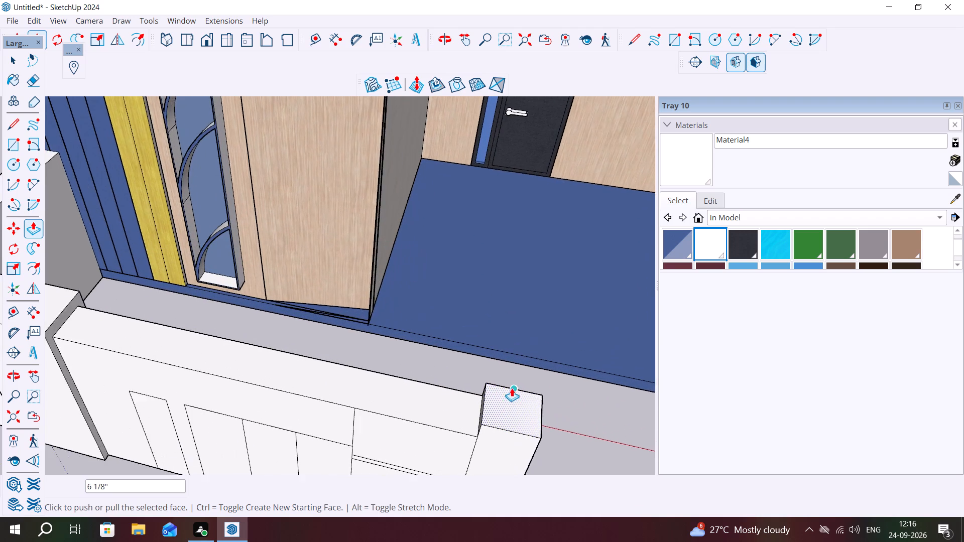
scroll(508, 389, "up", 3)
key("Escape")
key("space")
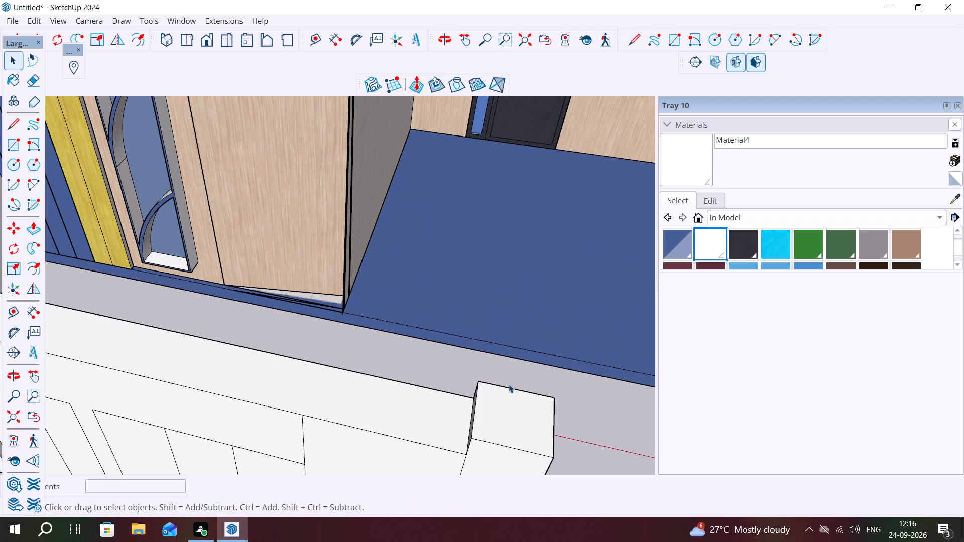
Draw a rectangle about 1' 3 3/4" by 1' 2 9/16" over the end pillar's top face, corner to corner, and select that face.
key("r")
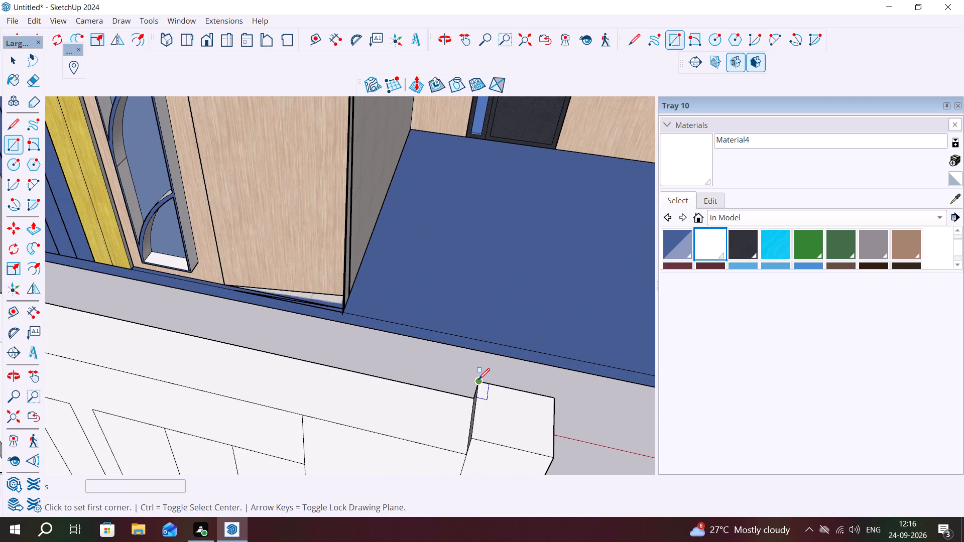
left_click(479, 383)
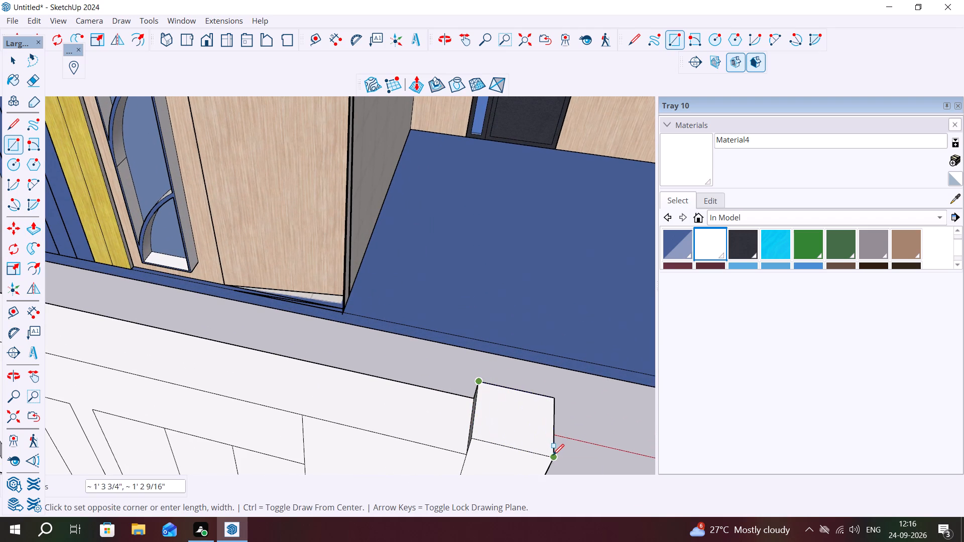
left_click(553, 455)
key("space")
left_click(525, 422)
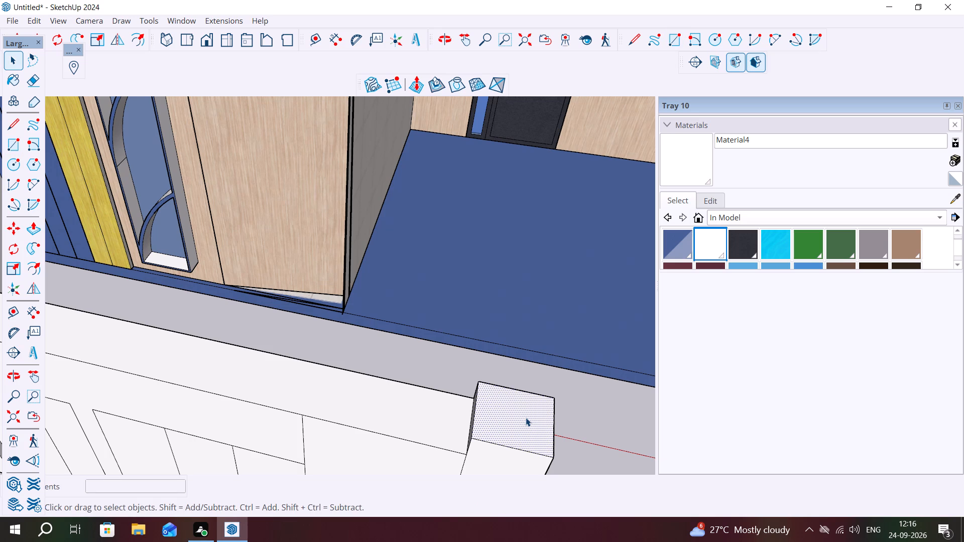
Push/Pull the end pillar's top face down by about 3 1/2".
key("o")
key("Escape")
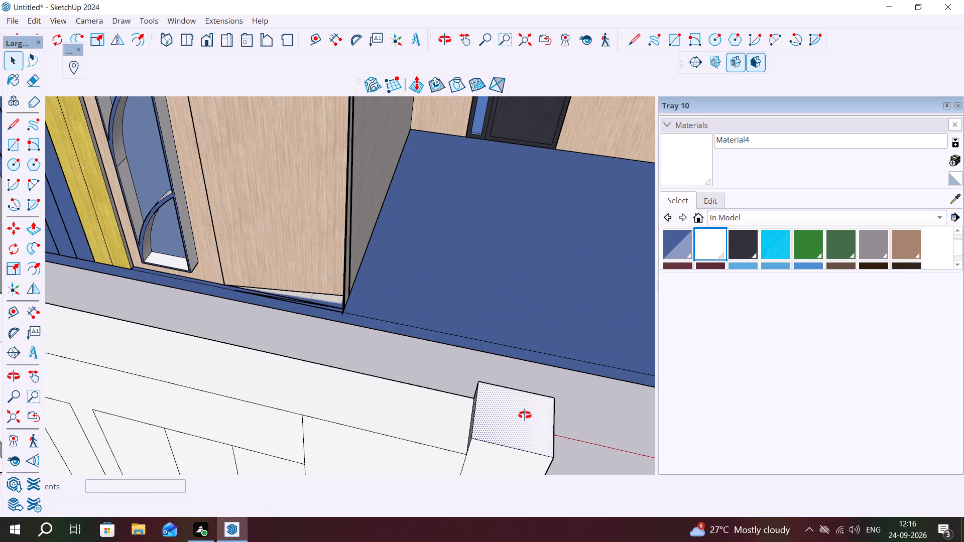
key("p")
left_click(522, 413)
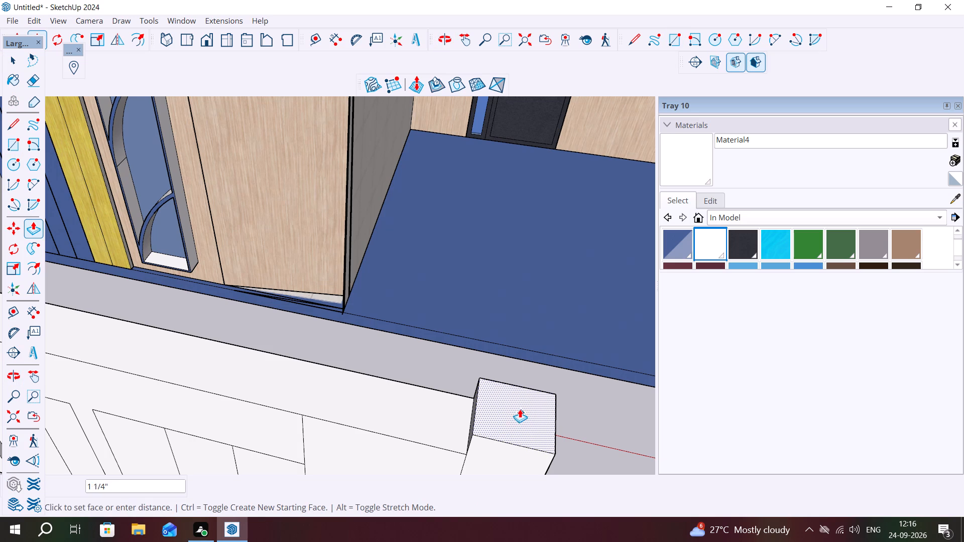
left_click(512, 421)
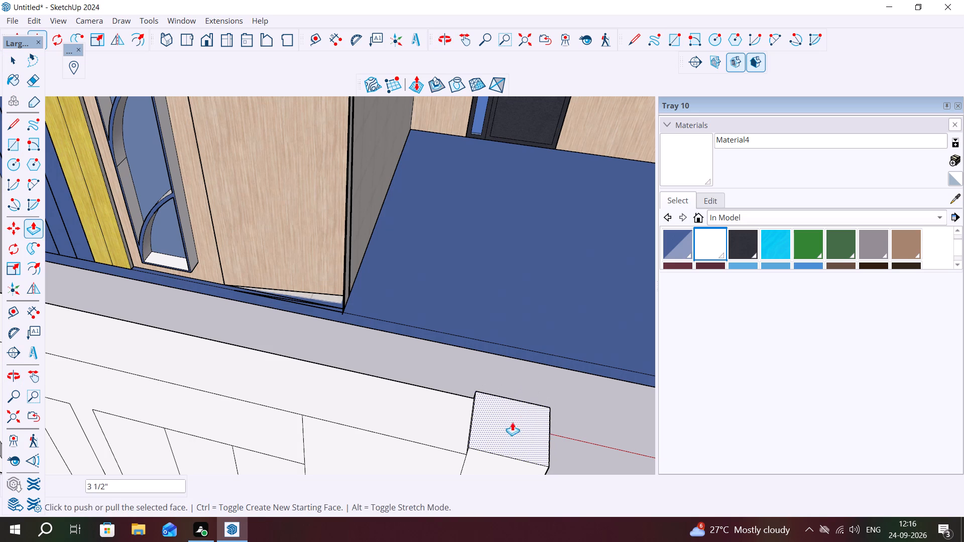
key("space")
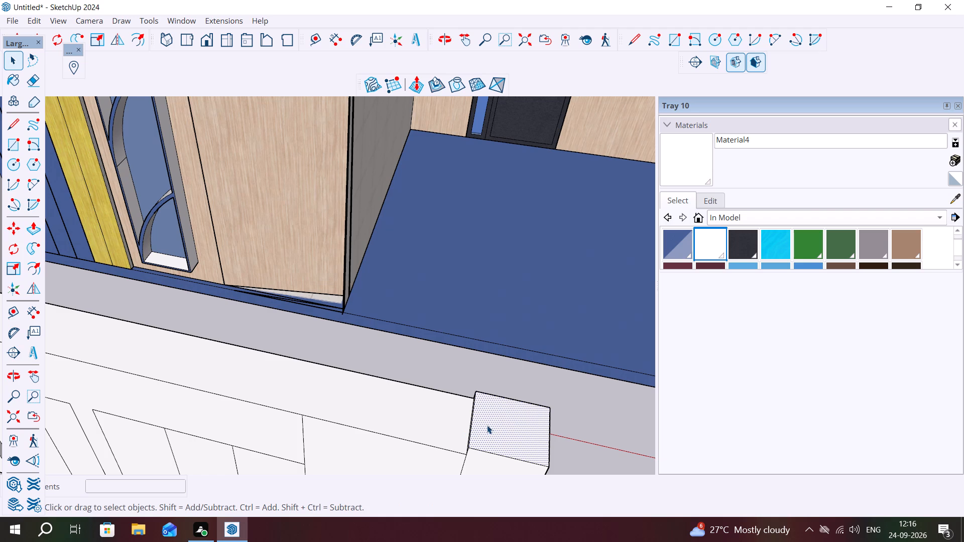
Offset the end pillar's top face outline outward by about 3 5/8" to form an overhanging border.
middle_click_drag(488, 425, 488, 397)
scroll(487, 394, "down", 4)
middle_click_drag(489, 388, 509, 437)
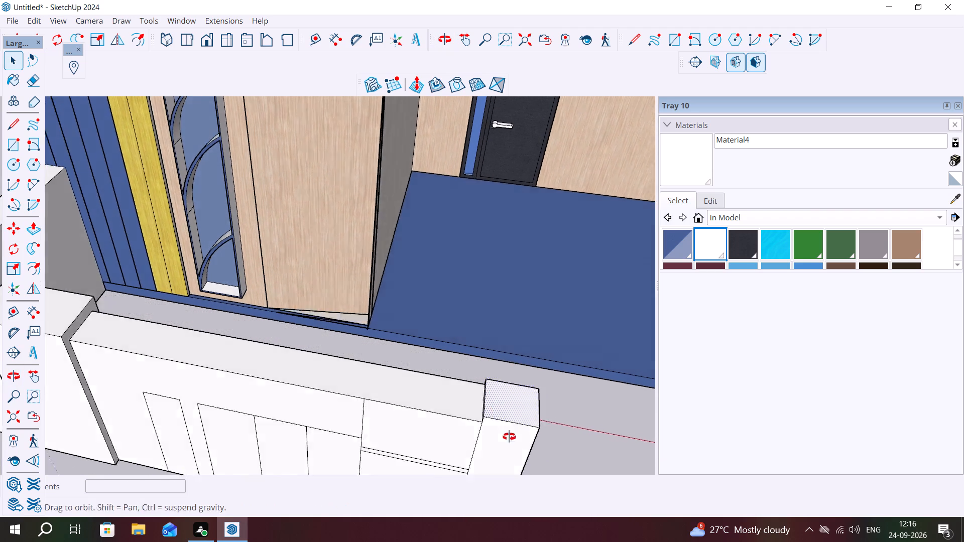
middle_click_drag(509, 437, 513, 445)
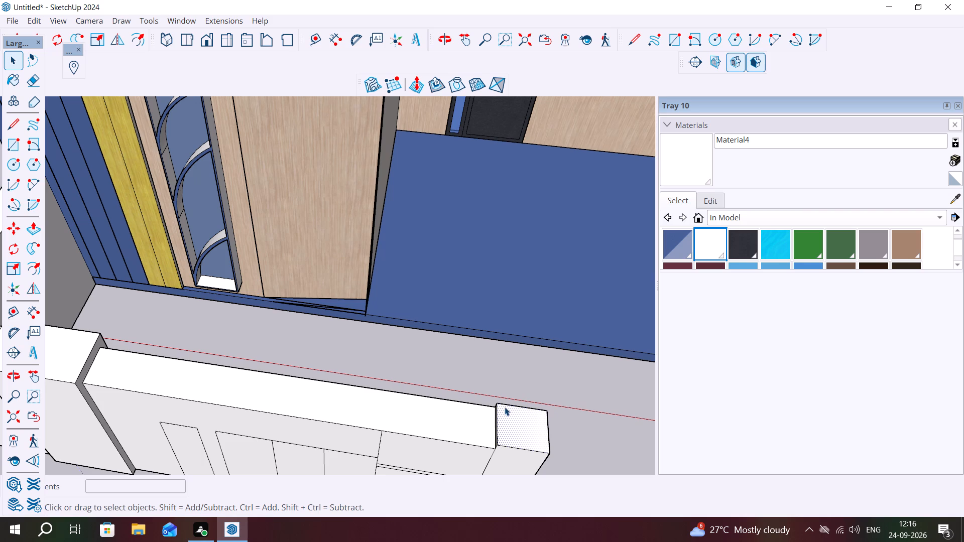
key("f")
left_click(500, 414)
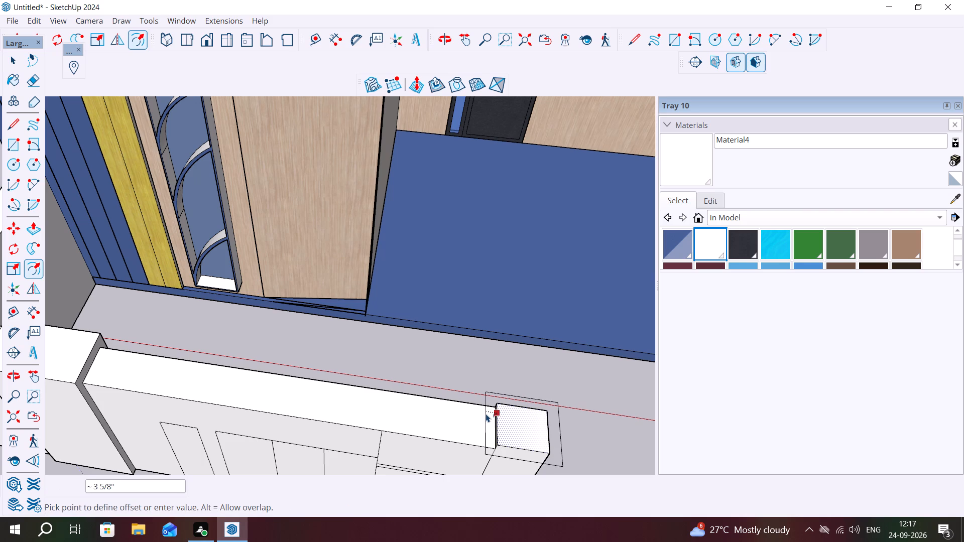
left_click(486, 414)
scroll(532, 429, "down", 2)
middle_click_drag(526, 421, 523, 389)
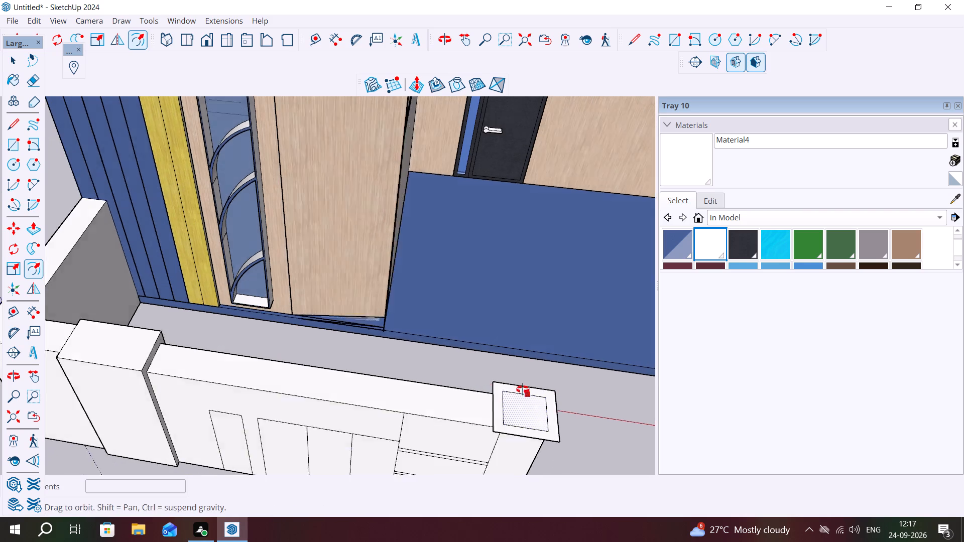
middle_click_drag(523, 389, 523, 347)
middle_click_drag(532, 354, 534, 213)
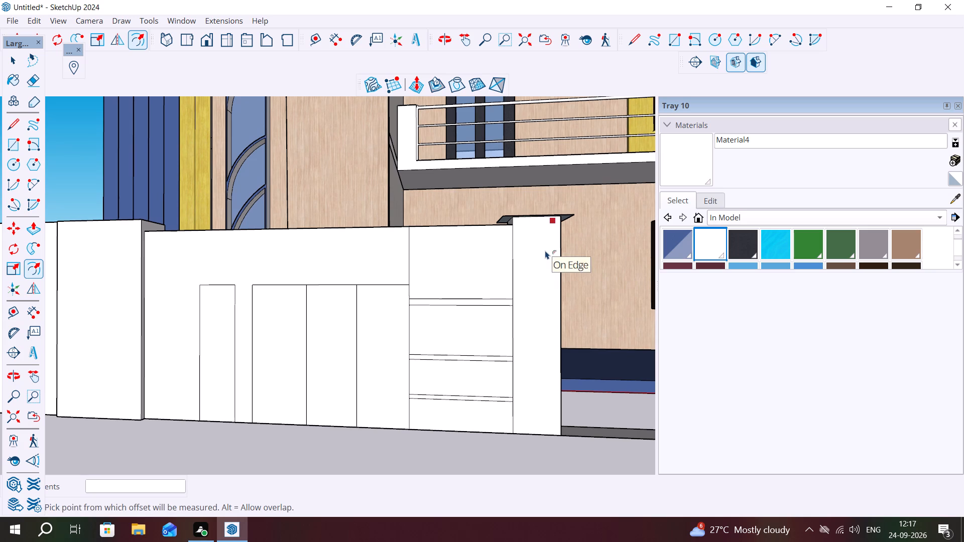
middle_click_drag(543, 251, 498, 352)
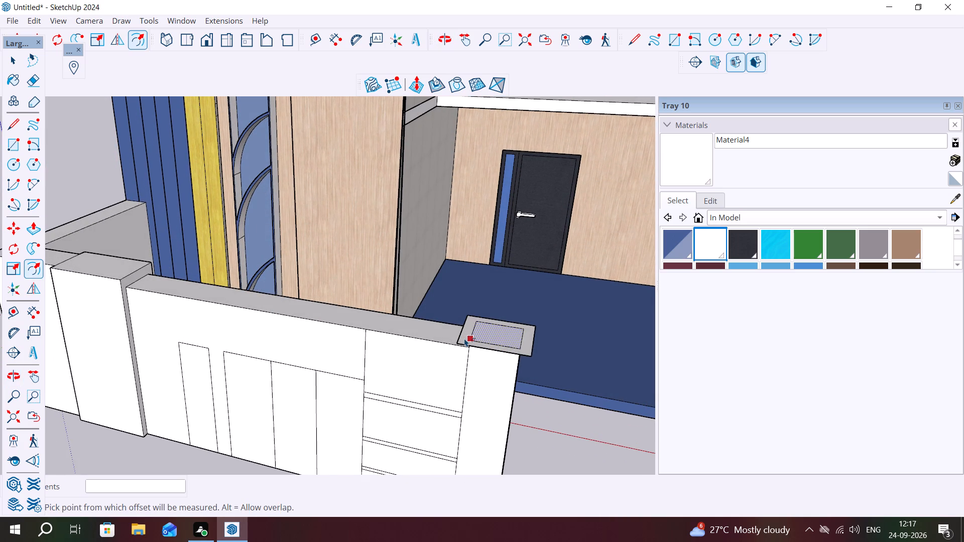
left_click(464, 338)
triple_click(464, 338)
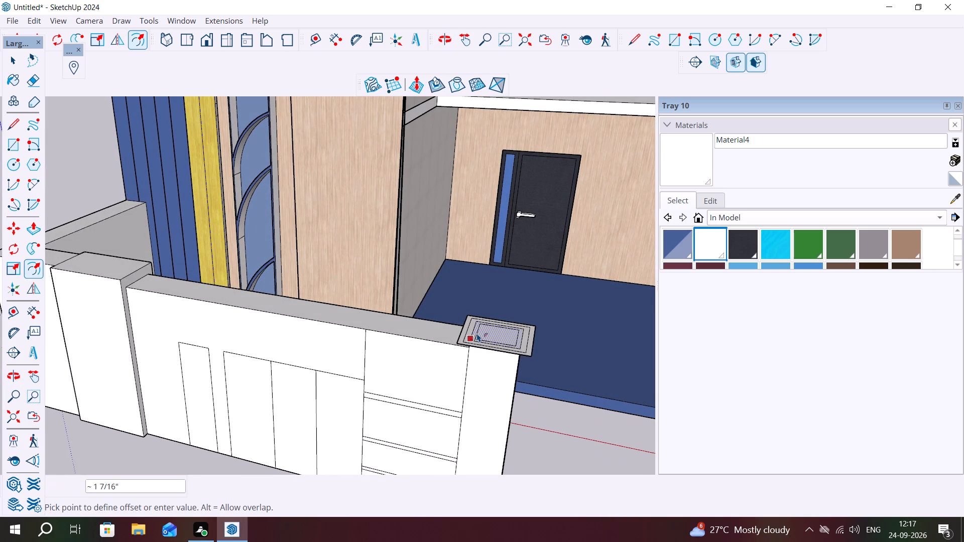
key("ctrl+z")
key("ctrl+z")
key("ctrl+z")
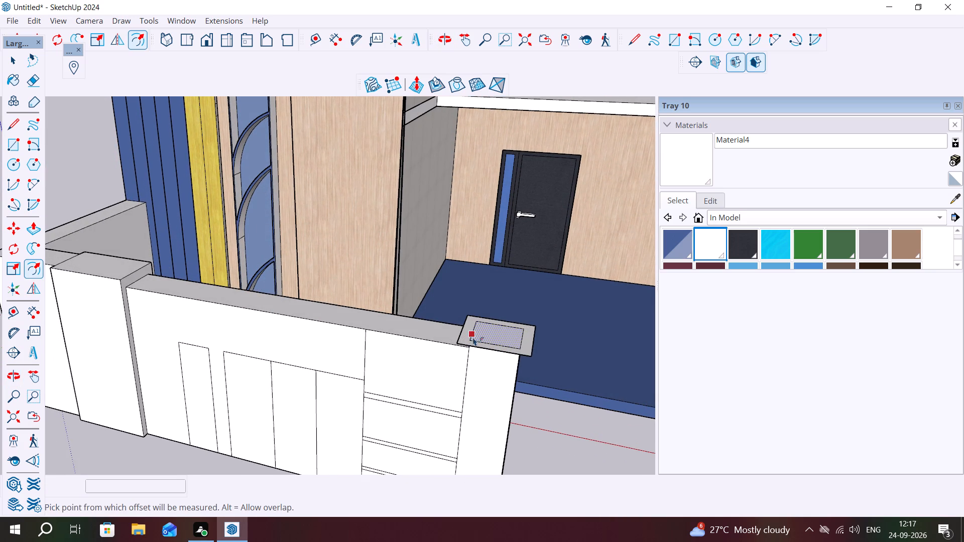
Push/Pull the overhanging border face around the end pillar's top upward by about 5 1/4" to form a raised cap rim.
middle_click_drag(468, 329, 460, 433)
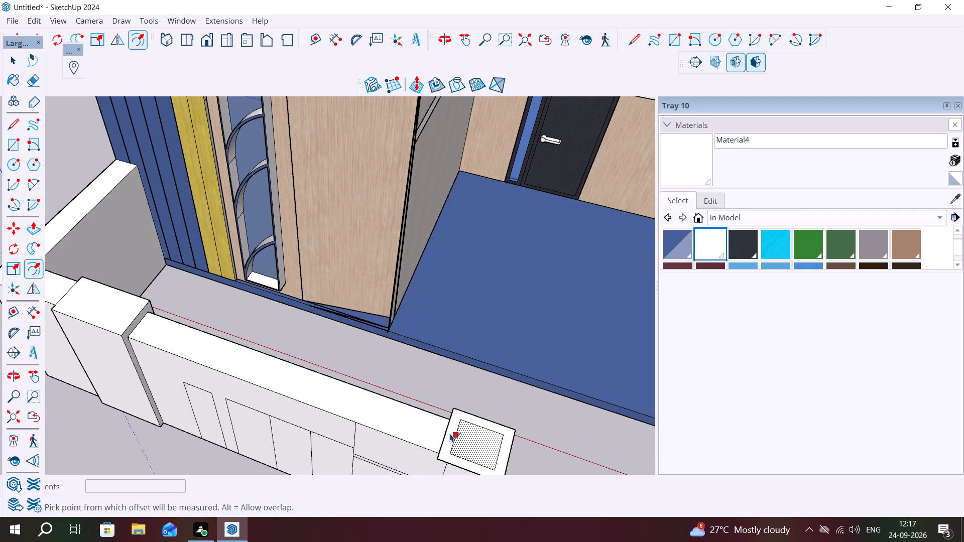
key("Escape")
left_click(448, 435)
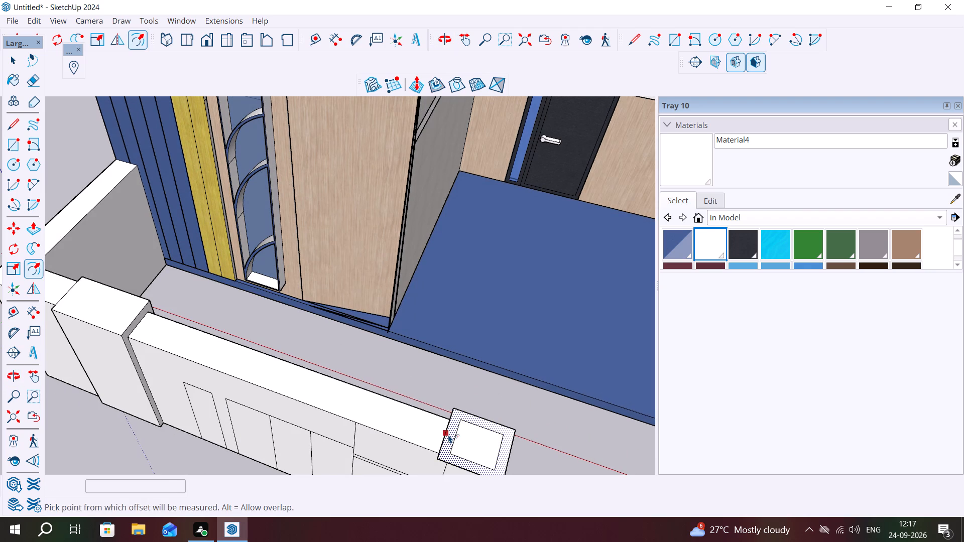
key("p")
left_click(448, 435)
middle_click_drag(452, 423, 483, 347)
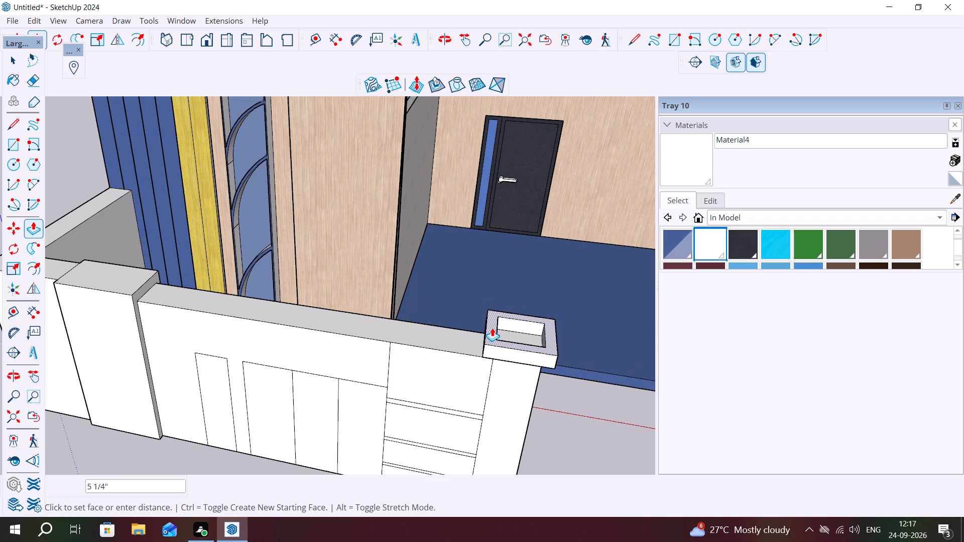
left_click(492, 328)
key("Escape")
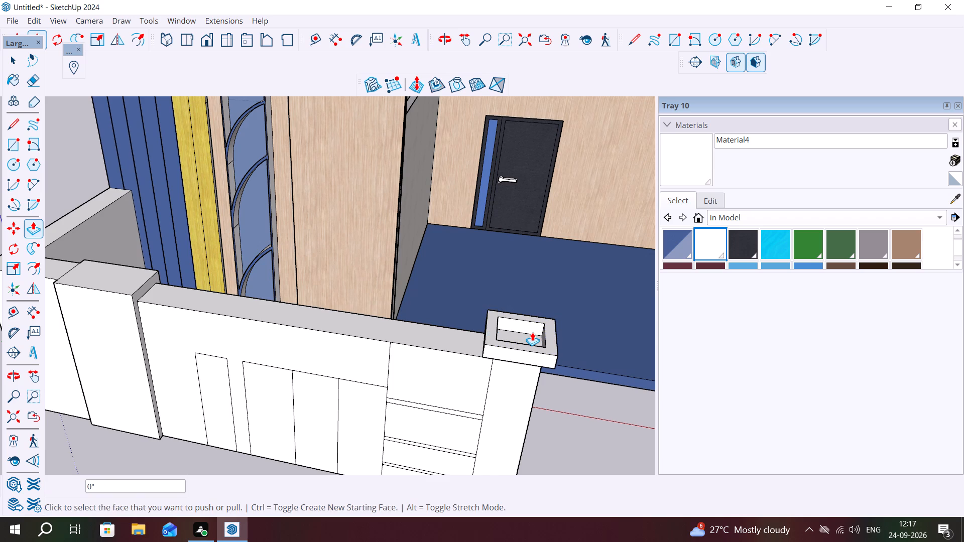
Close the recess inside the raised cap rim with a rectangle about 1' 3 3/4" by 1' 2 9/16" at the rim's top level.
key("r")
left_click(503, 318)
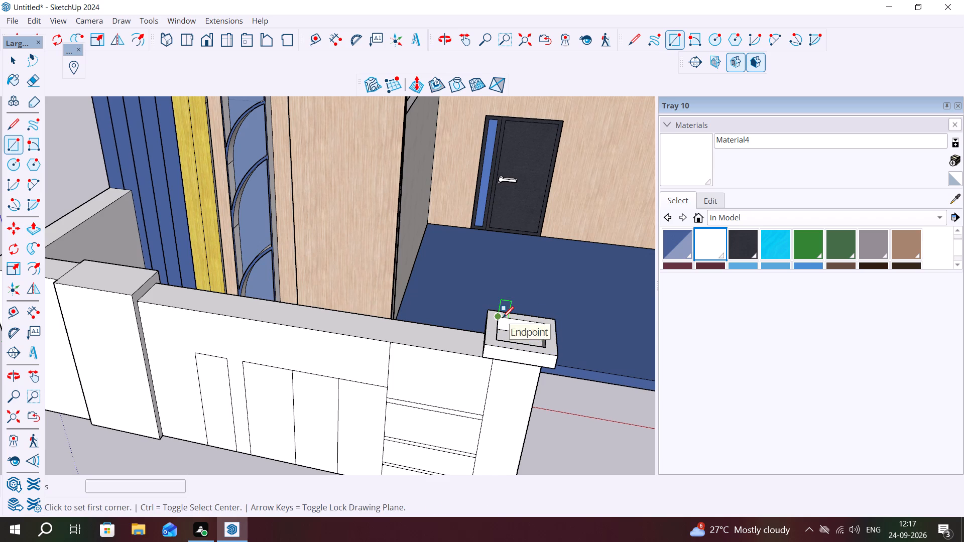
left_click(544, 345)
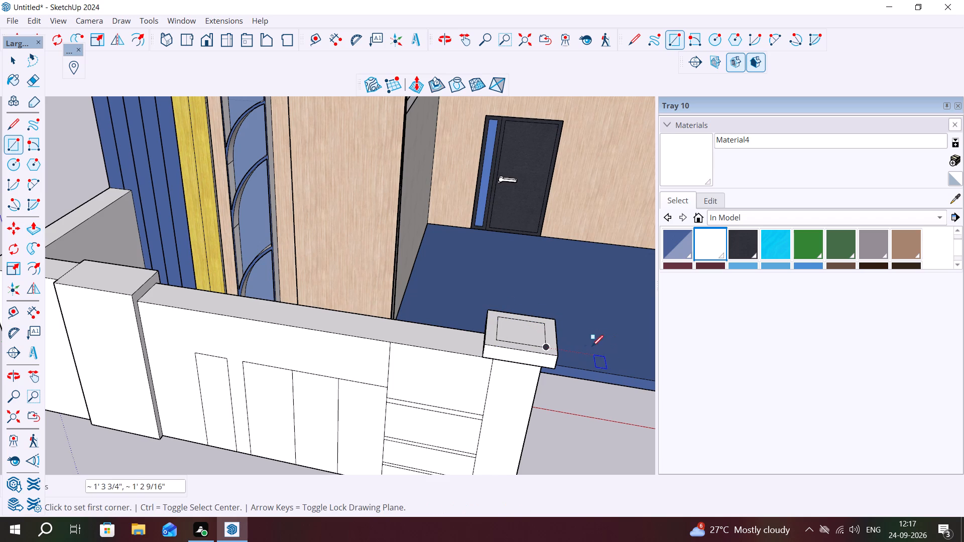
Erase the four inner rectangle edges on the end pillar cap's top face, leaving one plain top.
key("Escape")
key("space")
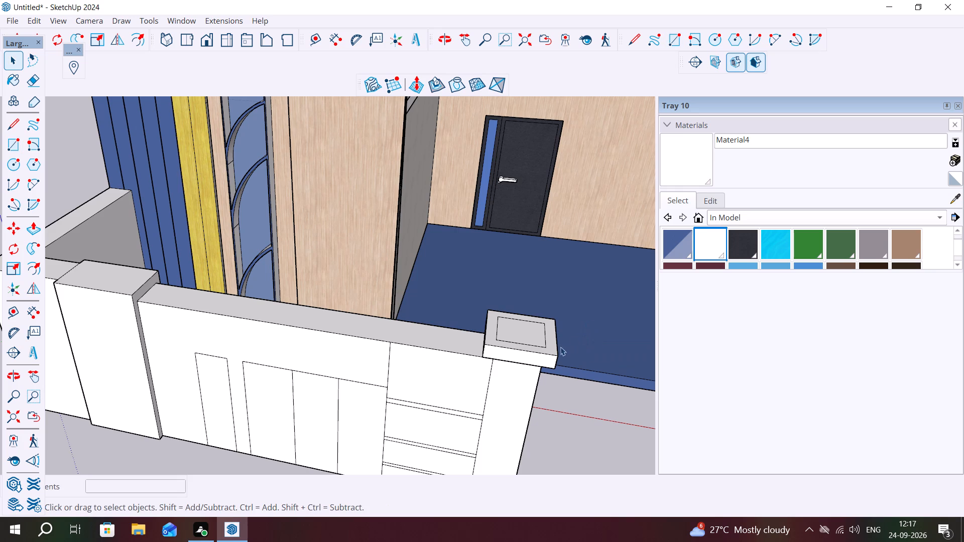
left_click(545, 346)
key("Delete")
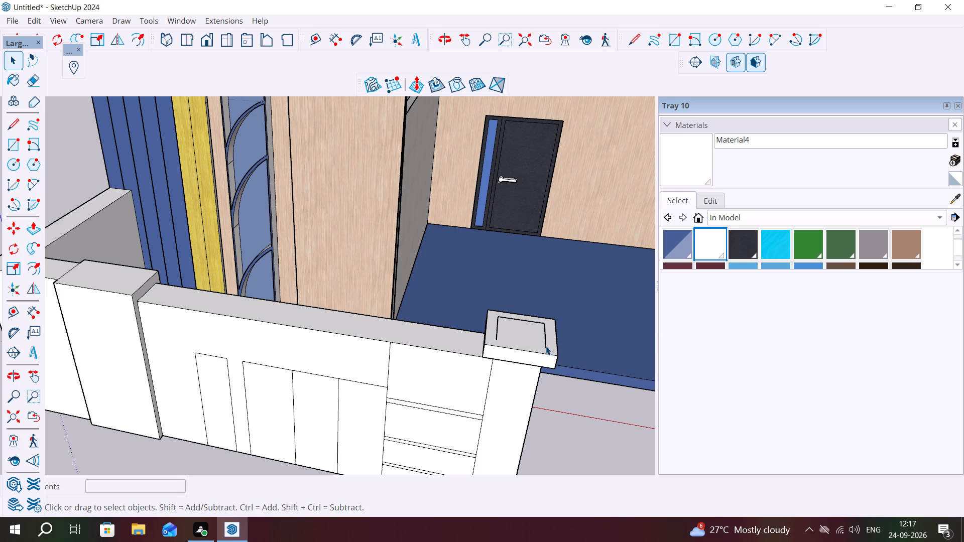
left_click(545, 343)
key("Delete")
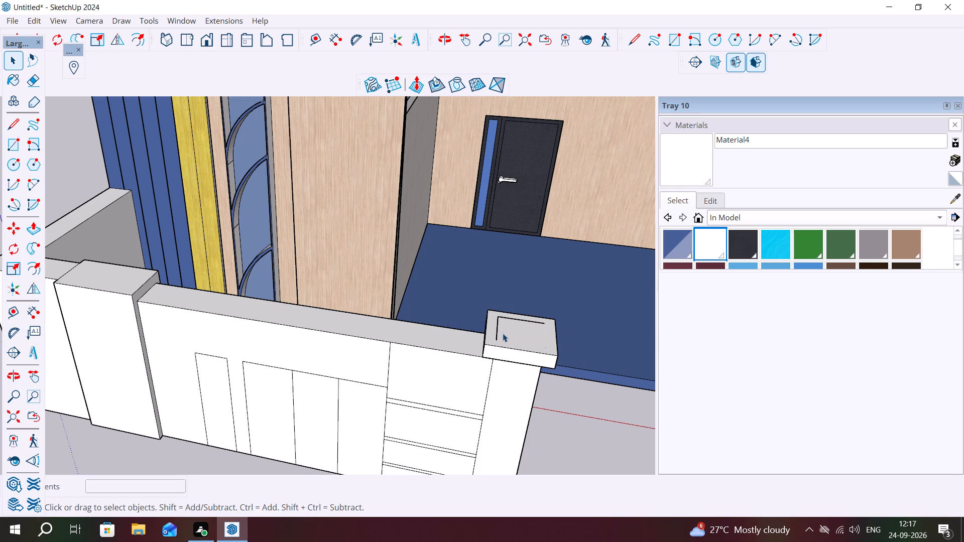
left_click(497, 334)
key("Delete")
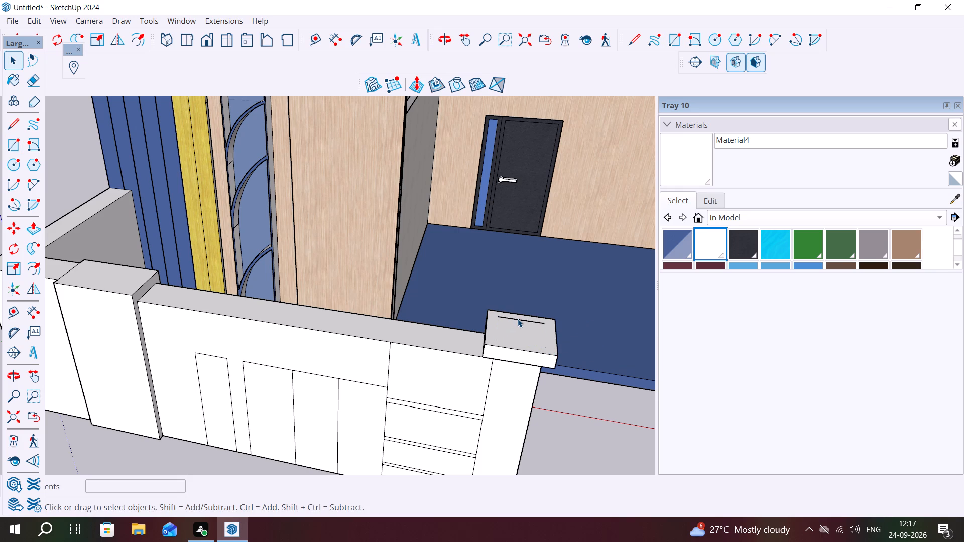
left_click(518, 319)
key("Delete")
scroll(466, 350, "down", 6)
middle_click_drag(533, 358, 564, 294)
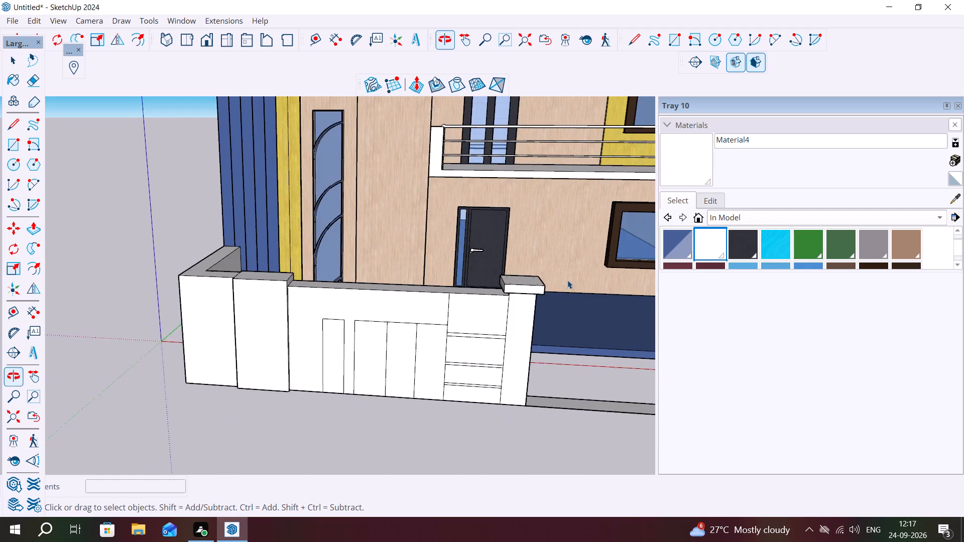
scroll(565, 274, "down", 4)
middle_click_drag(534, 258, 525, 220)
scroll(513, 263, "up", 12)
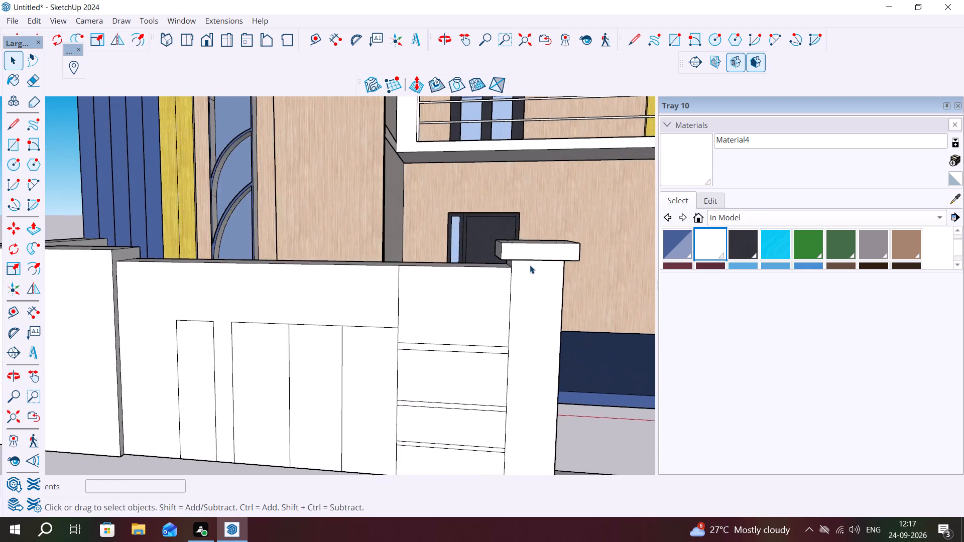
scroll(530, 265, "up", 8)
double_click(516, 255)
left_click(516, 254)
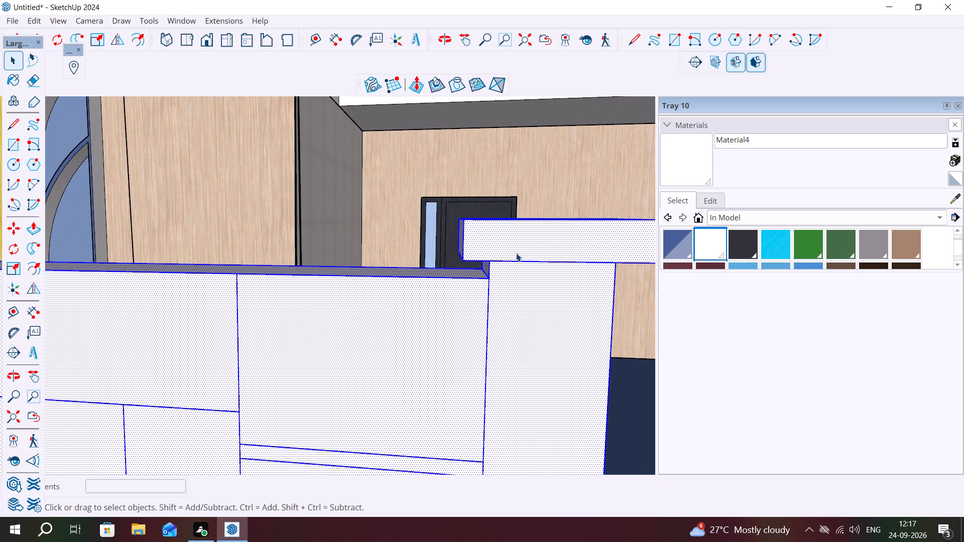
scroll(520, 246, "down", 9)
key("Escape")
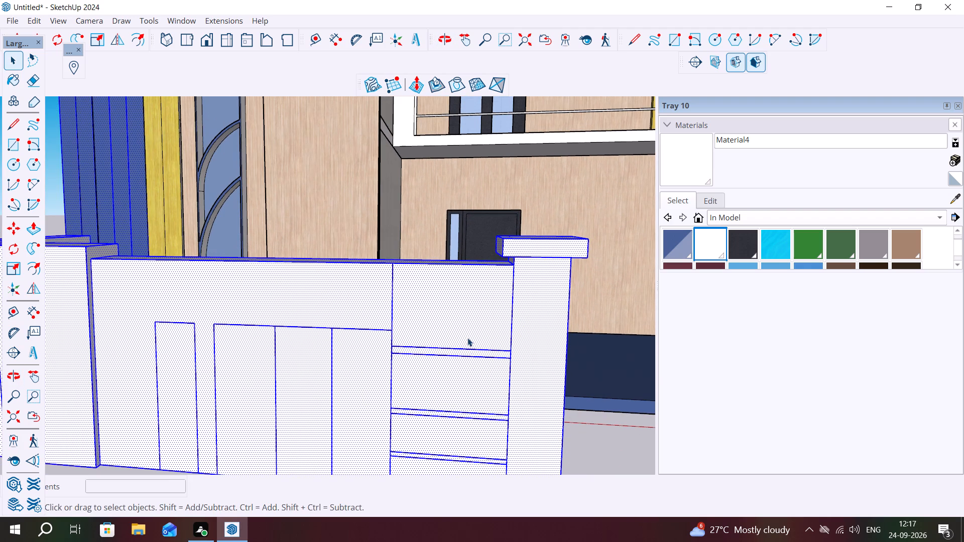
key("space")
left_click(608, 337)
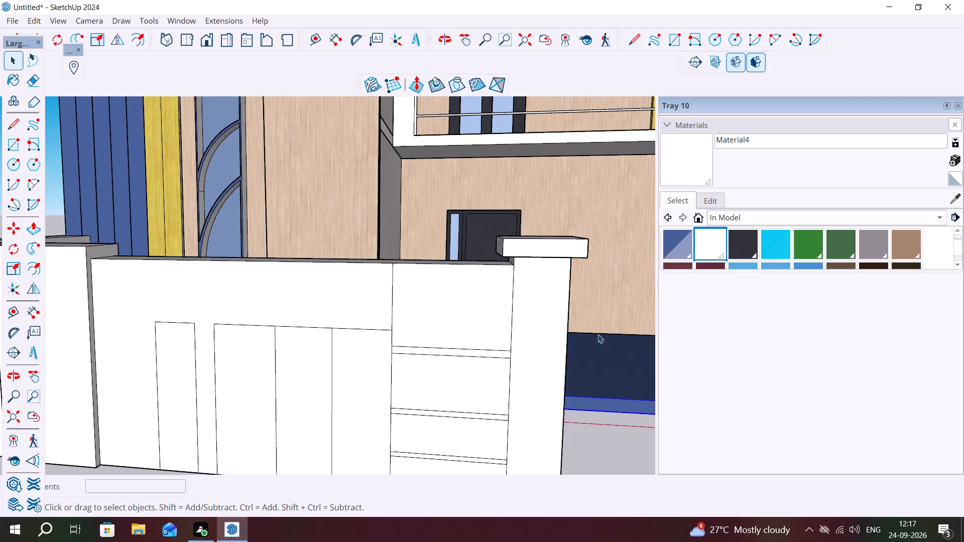
Examine the front boundary wall from the corner section to the capped end pillar.
scroll(597, 335, "down", 2)
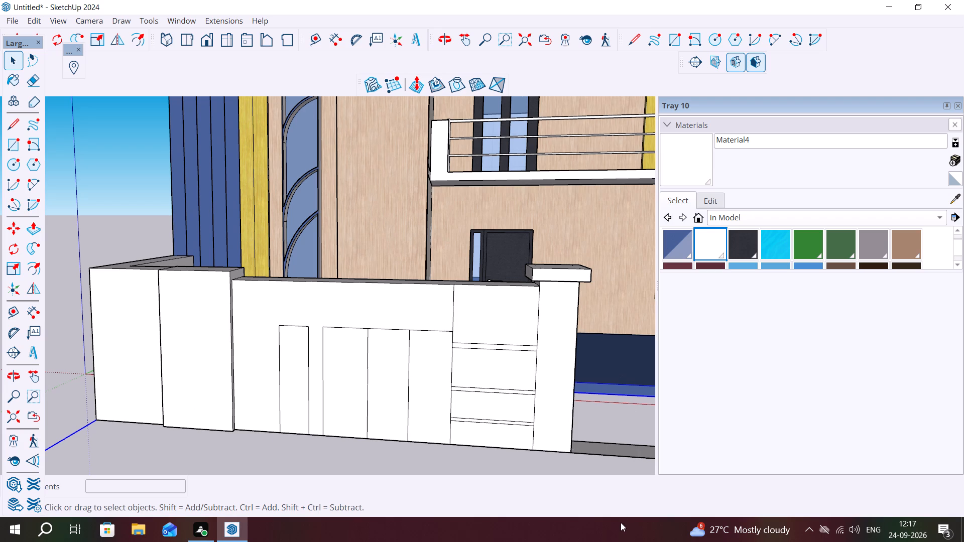
scroll(413, 328, "down", 5)
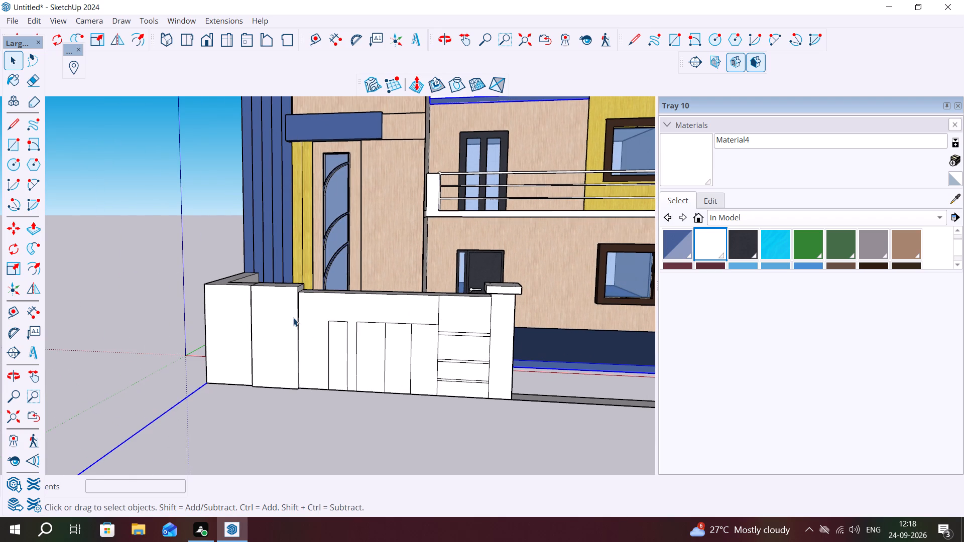
scroll(294, 308, "up", 2)
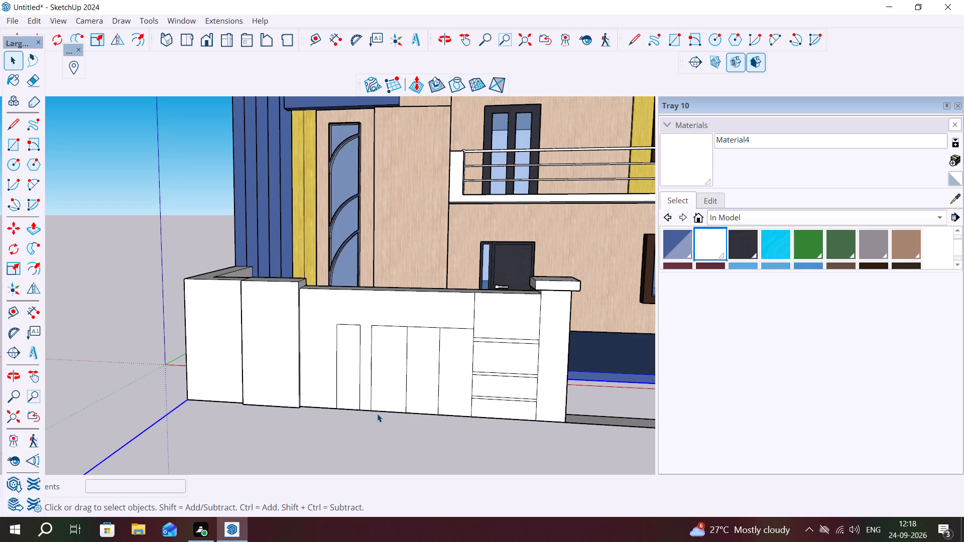
scroll(576, 319, "down", 2)
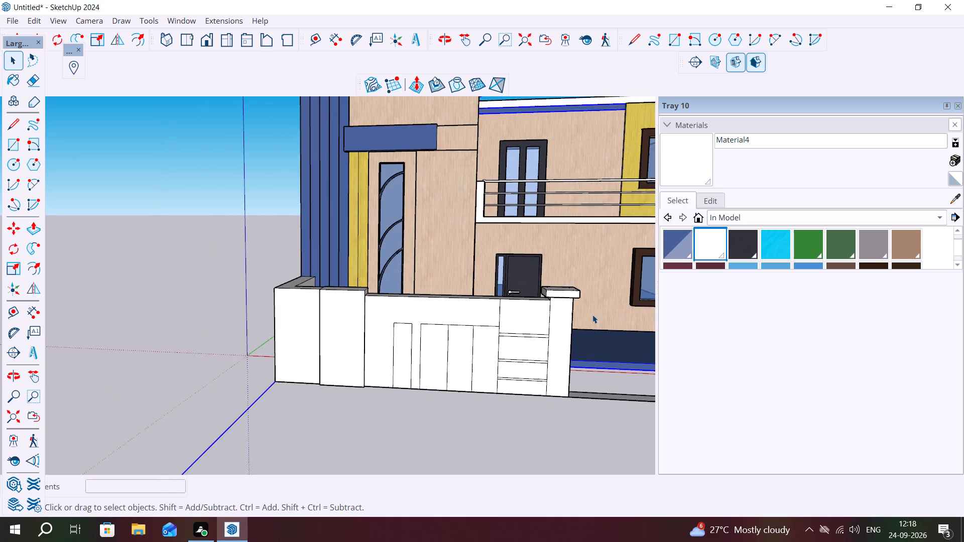
scroll(592, 315, "down", 2)
scroll(342, 383, "up", 5)
left_click(339, 438)
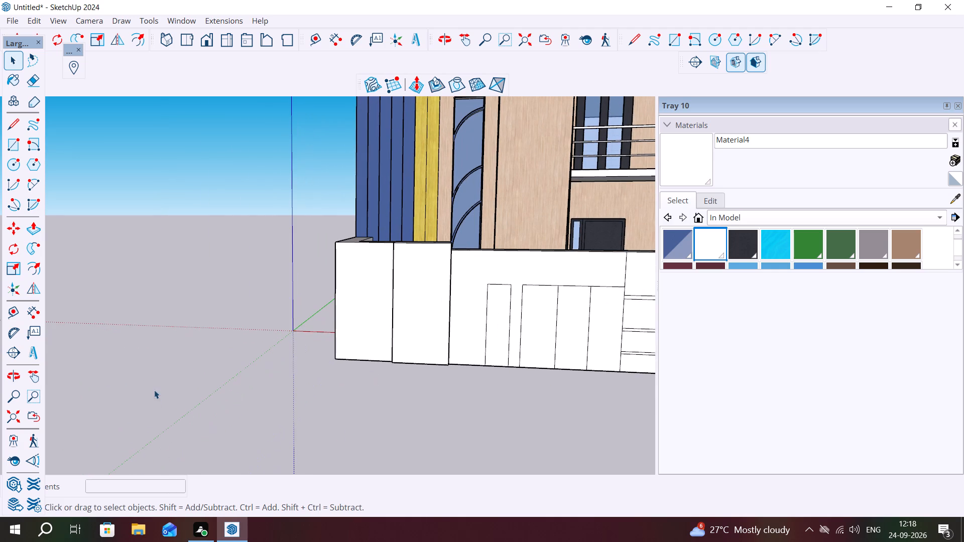
scroll(199, 366, "down", 4)
Offset the front face outline of the protruding pillar near the wall's corner inward by about 4 1/4".
scroll(337, 308, "up", 5)
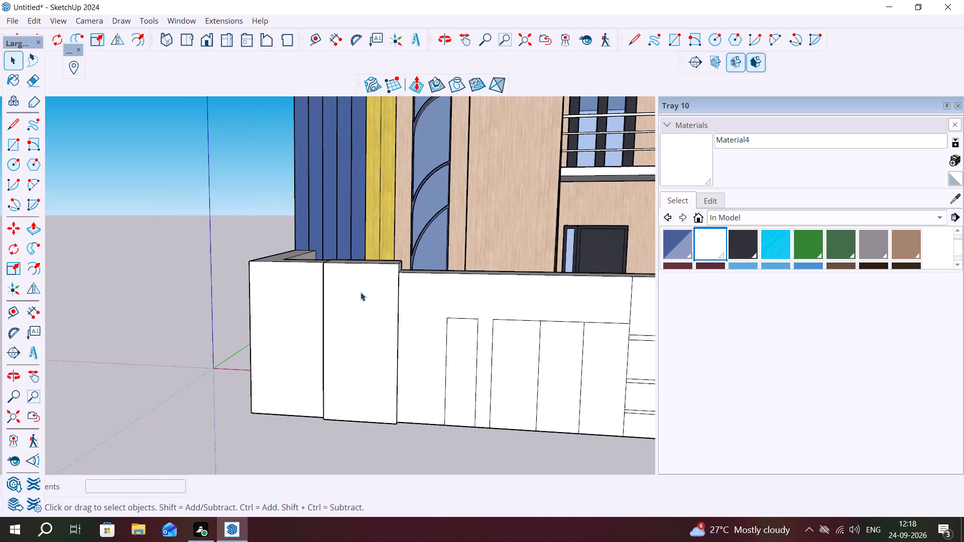
scroll(360, 292, "up", 2)
middle_click_drag(360, 296, 250, 317)
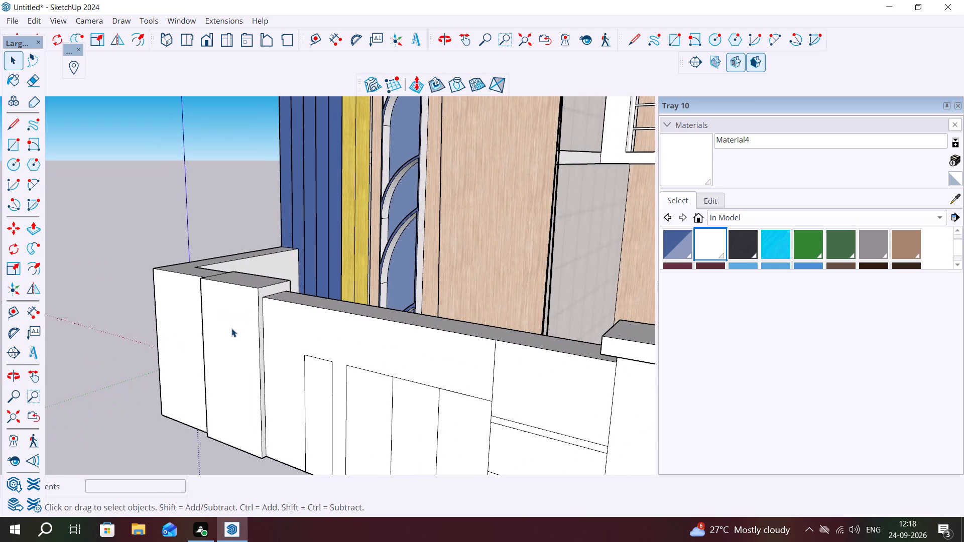
middle_click_drag(245, 324, 417, 293)
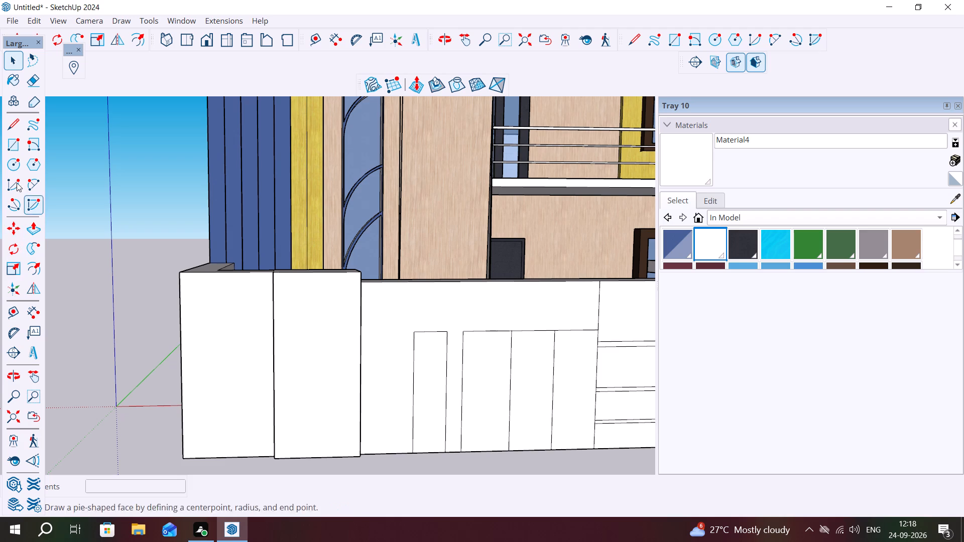
key("f")
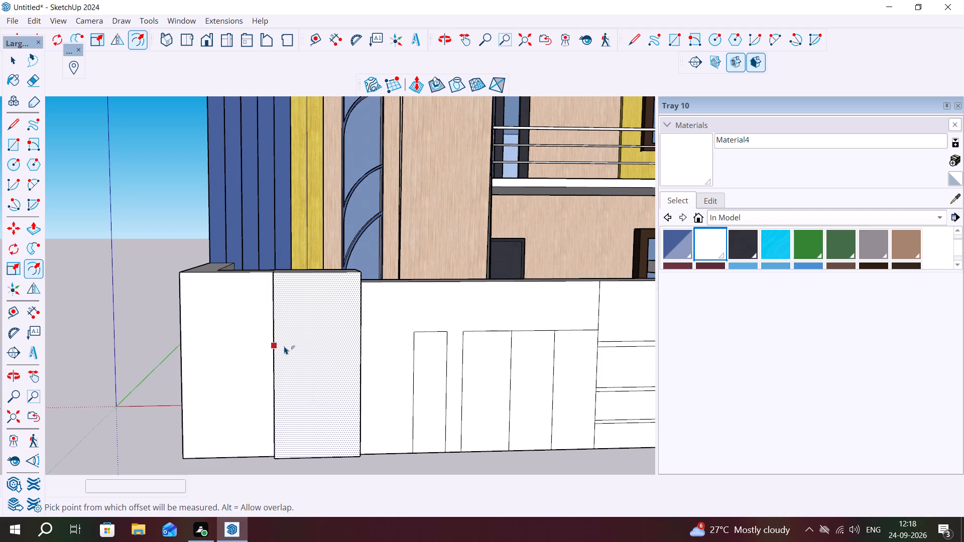
left_click(284, 346)
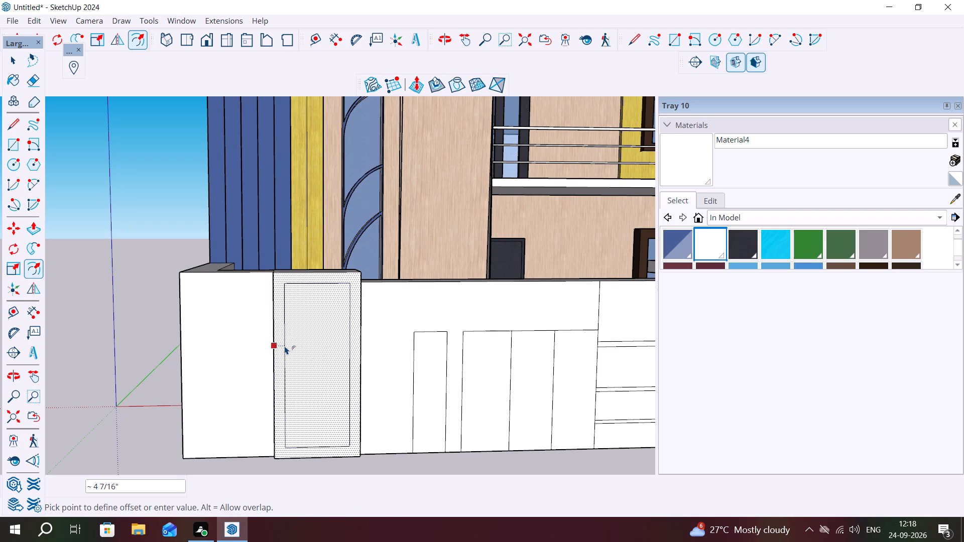
left_click(284, 345)
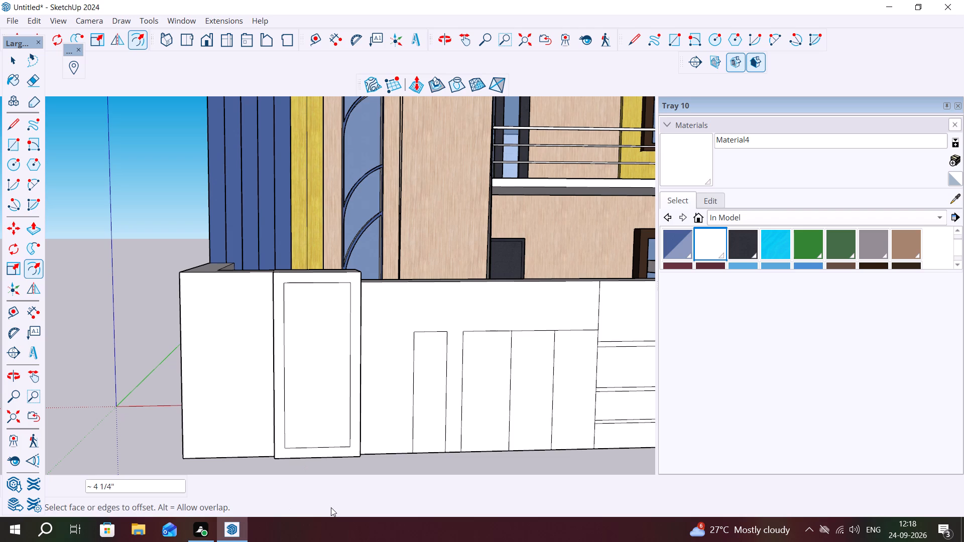
key("Escape")
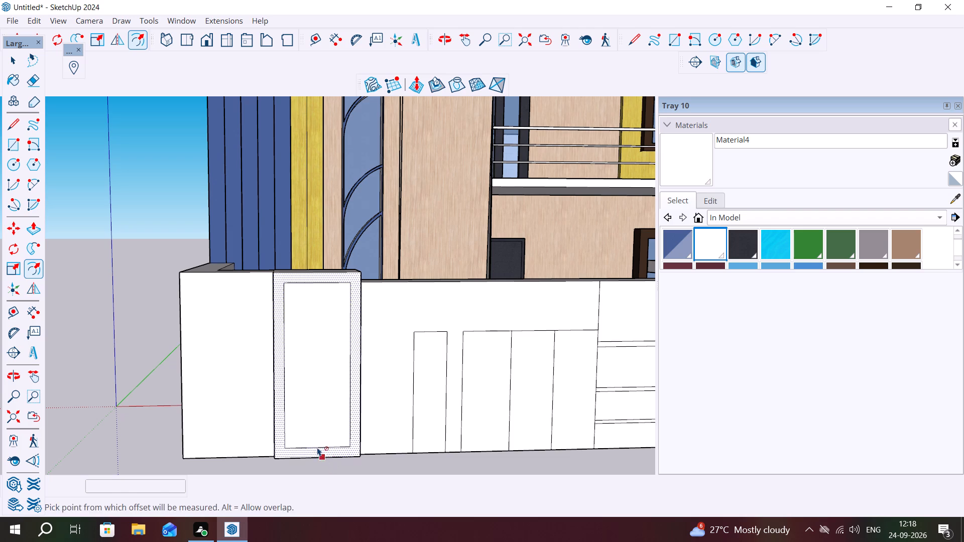
Delete the bottom edge of the inset outline on the corner-side pillar's front face.
key("space")
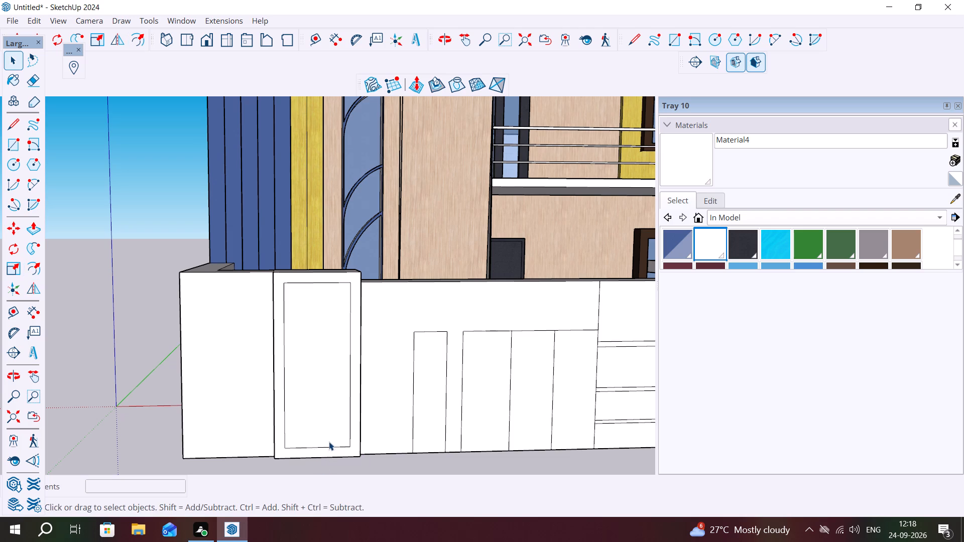
left_click(329, 445)
left_click(329, 445)
double_click(328, 446)
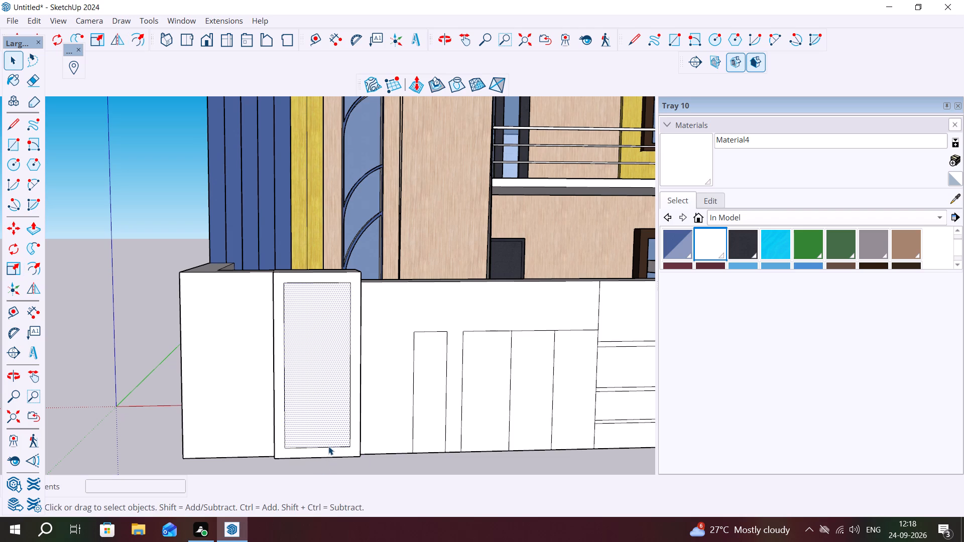
left_click(328, 447)
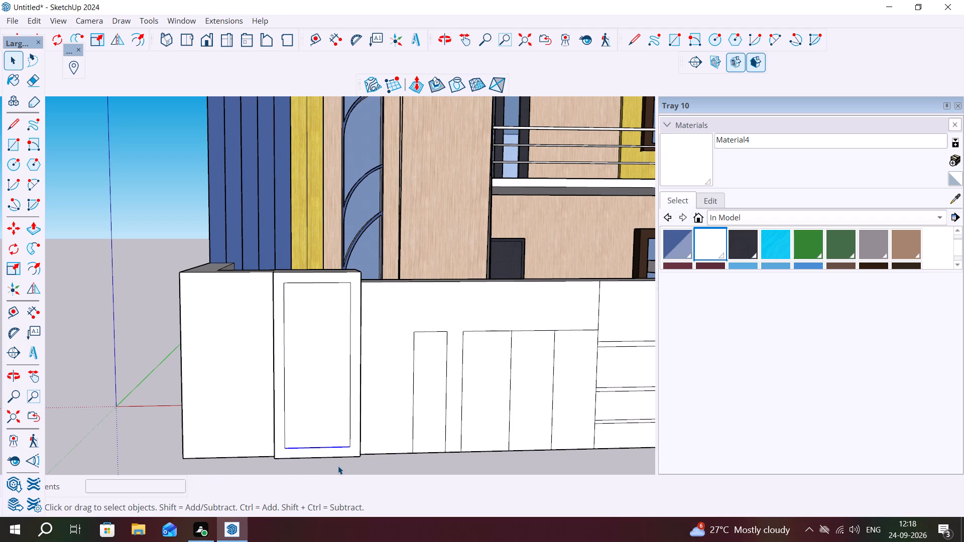
key("Delete")
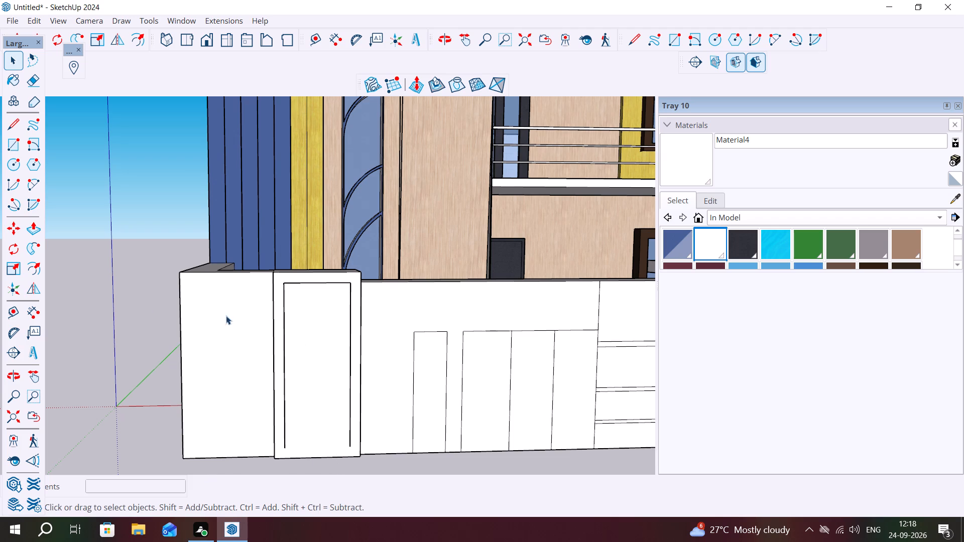
Draw a rectangle about 1' 6 7/16" by 1' 8 5/16" inside the upper part of the pillar's inset outline.
left_click(15, 143)
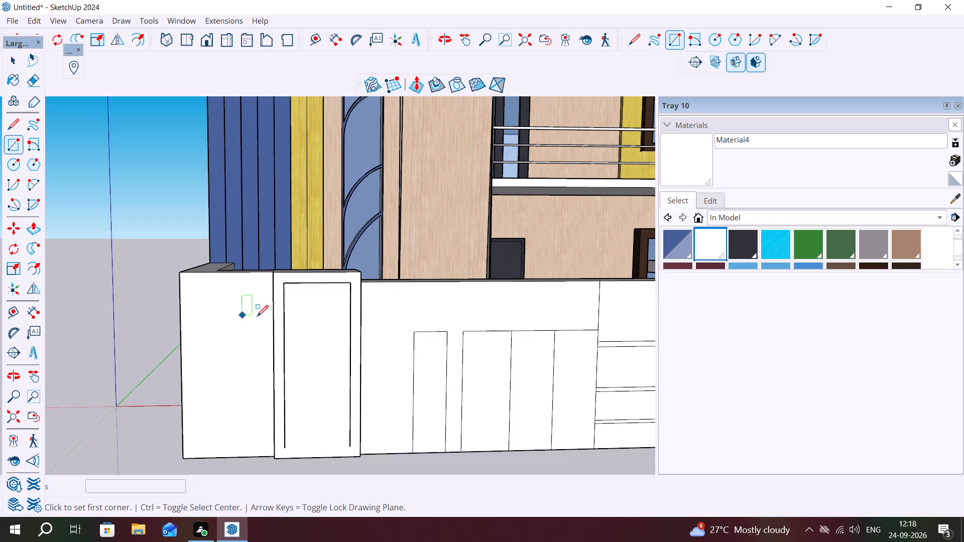
left_click(295, 293)
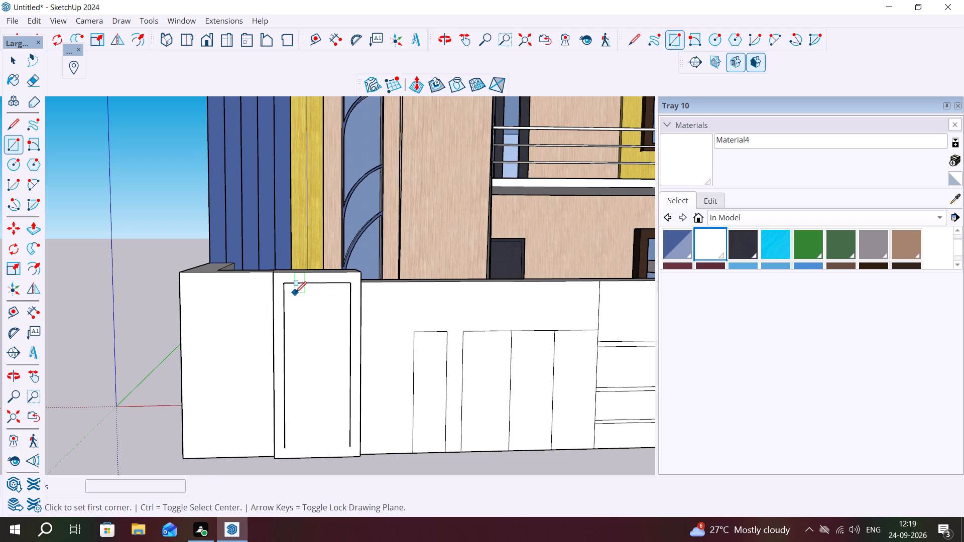
left_click(341, 342)
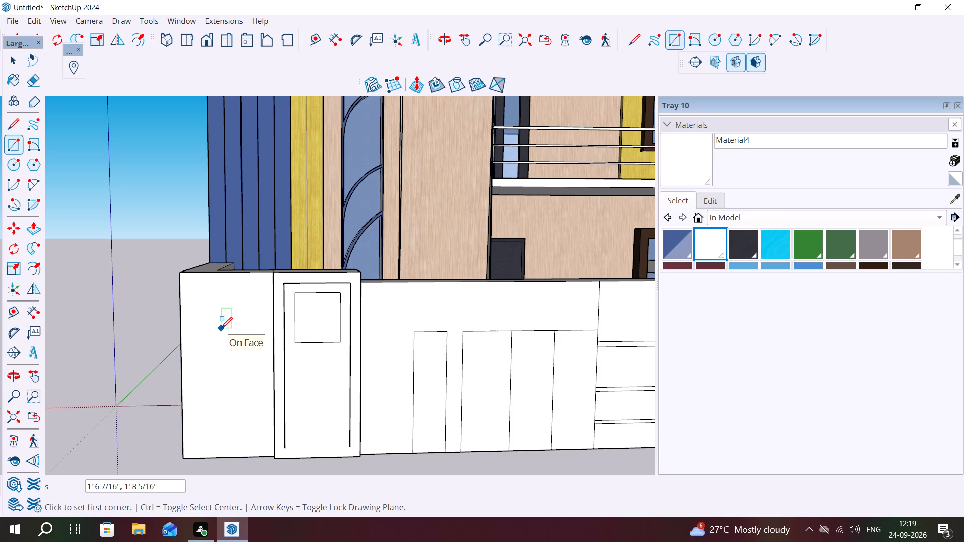
key("Escape")
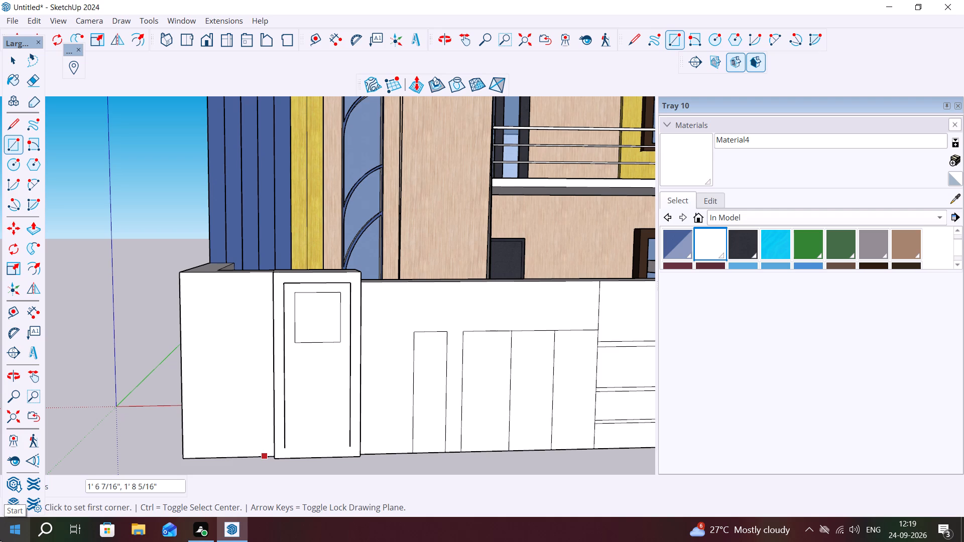
key("Escape")
key("space")
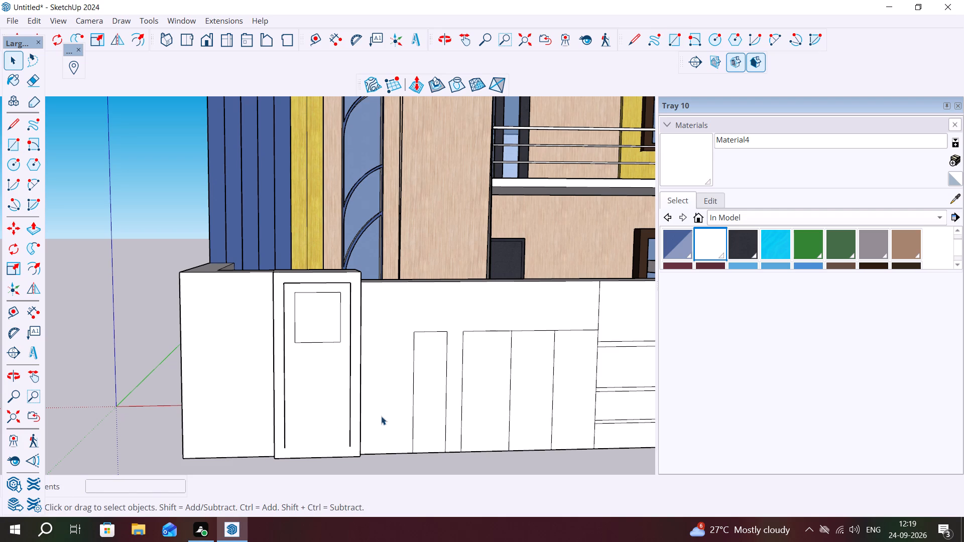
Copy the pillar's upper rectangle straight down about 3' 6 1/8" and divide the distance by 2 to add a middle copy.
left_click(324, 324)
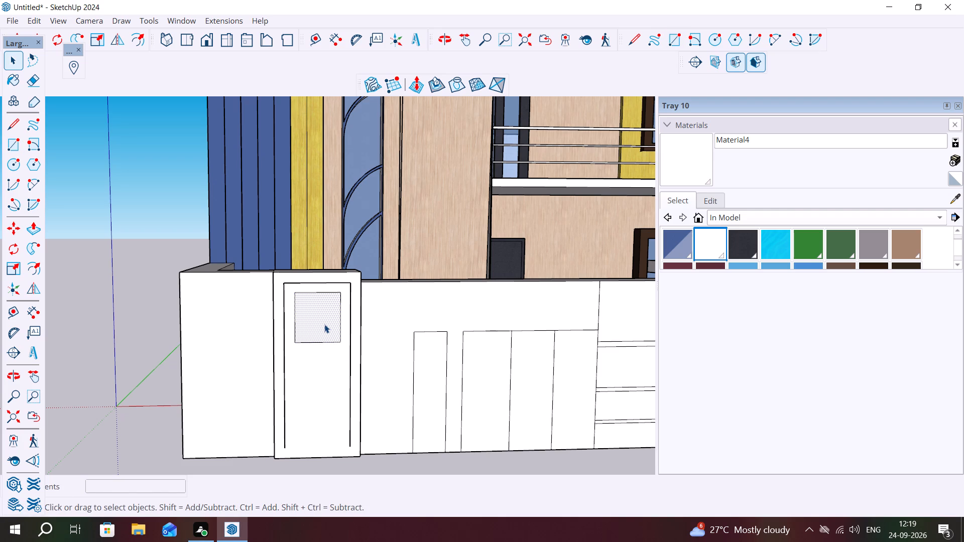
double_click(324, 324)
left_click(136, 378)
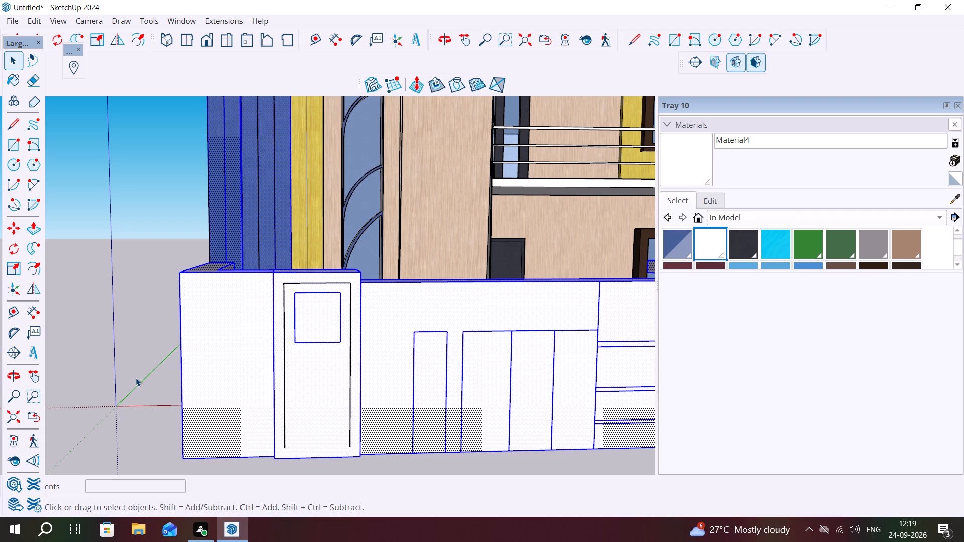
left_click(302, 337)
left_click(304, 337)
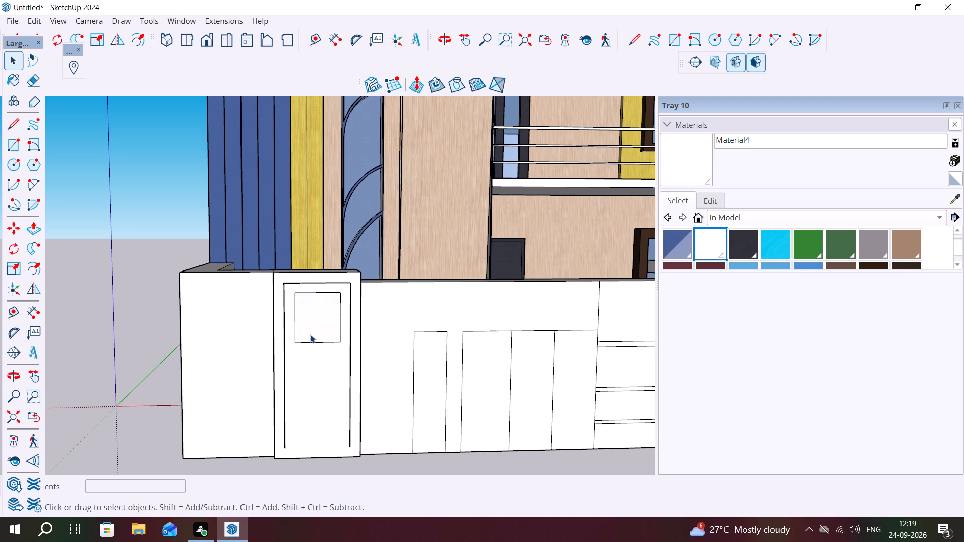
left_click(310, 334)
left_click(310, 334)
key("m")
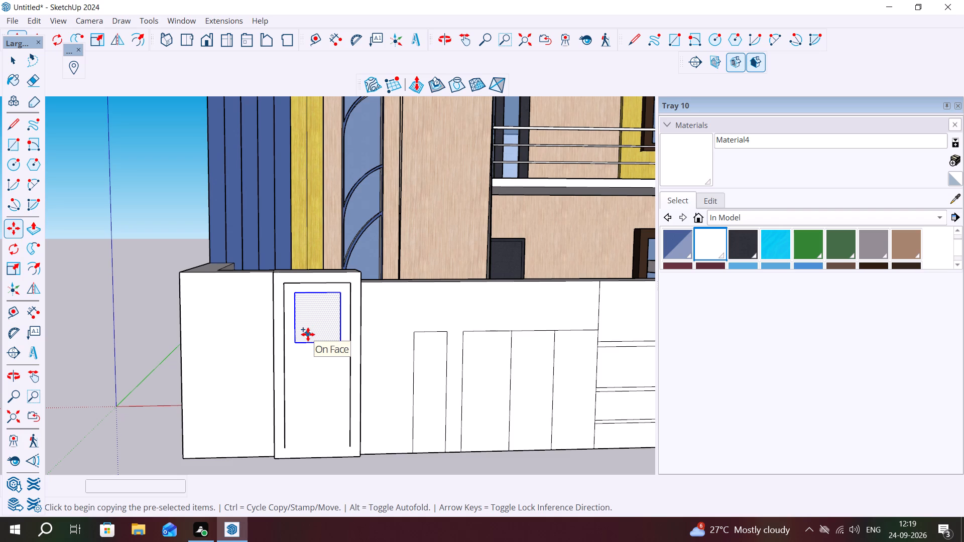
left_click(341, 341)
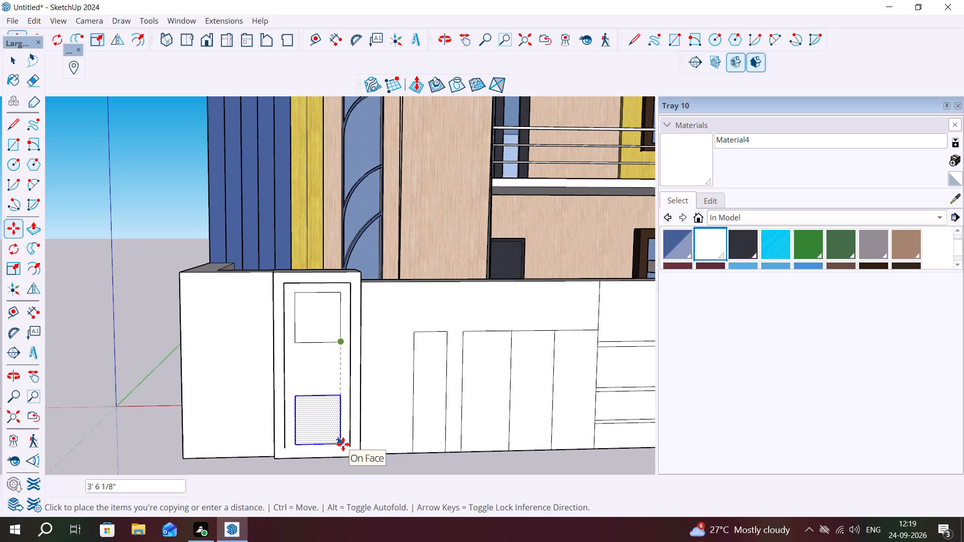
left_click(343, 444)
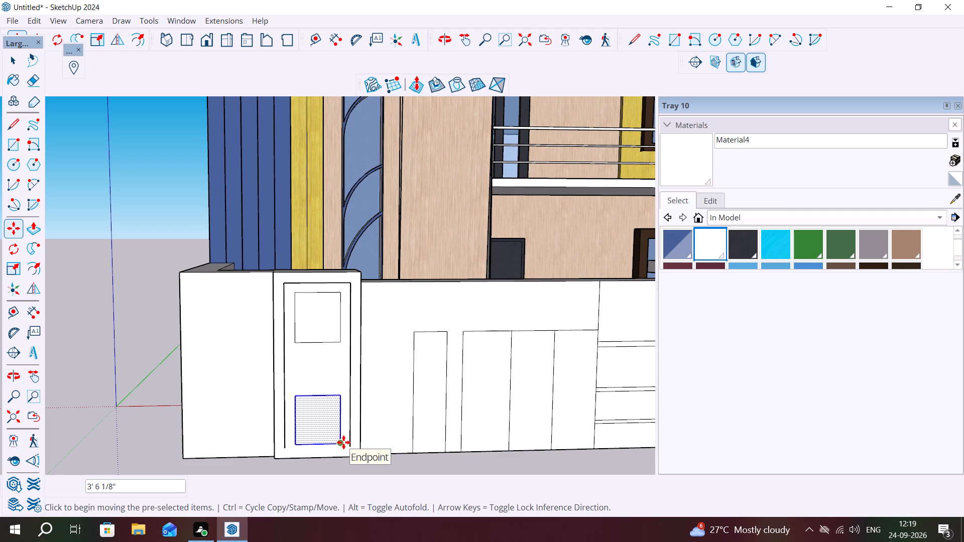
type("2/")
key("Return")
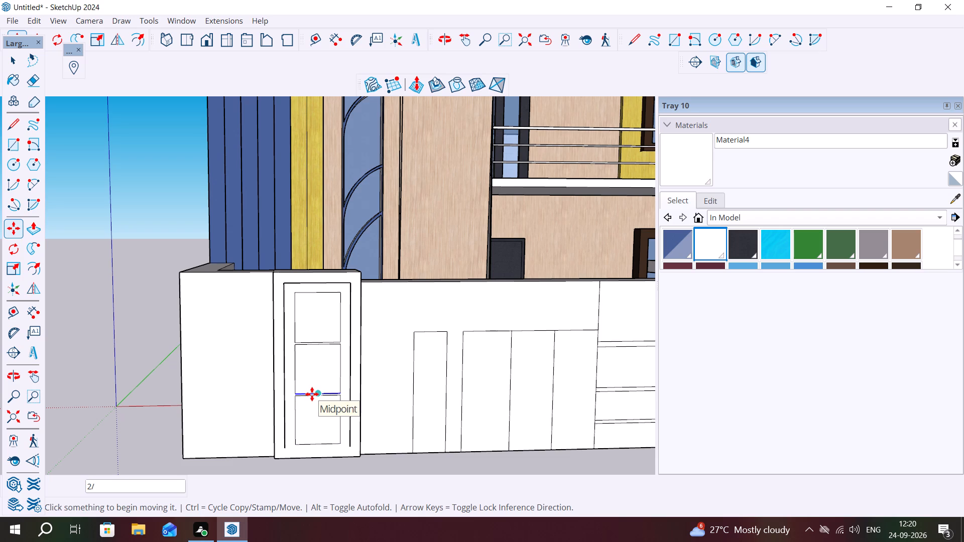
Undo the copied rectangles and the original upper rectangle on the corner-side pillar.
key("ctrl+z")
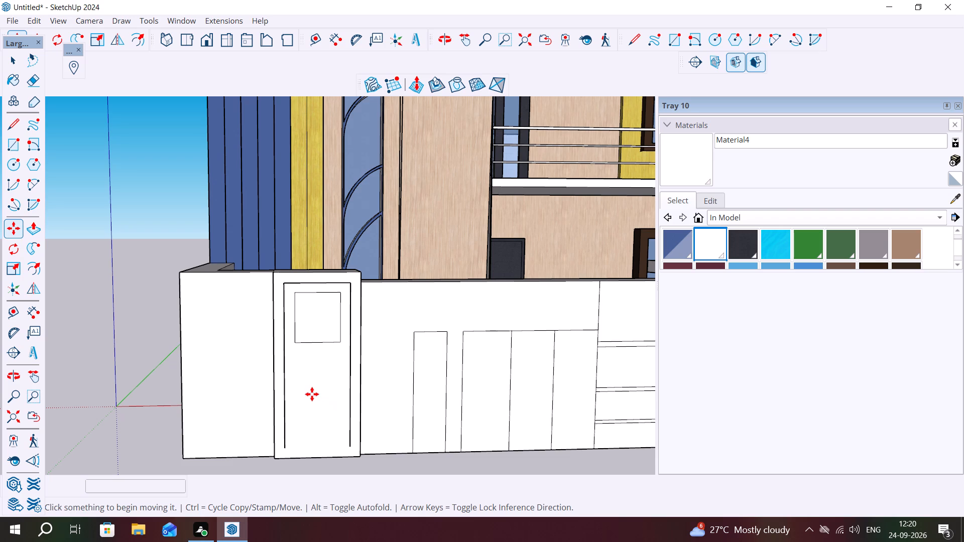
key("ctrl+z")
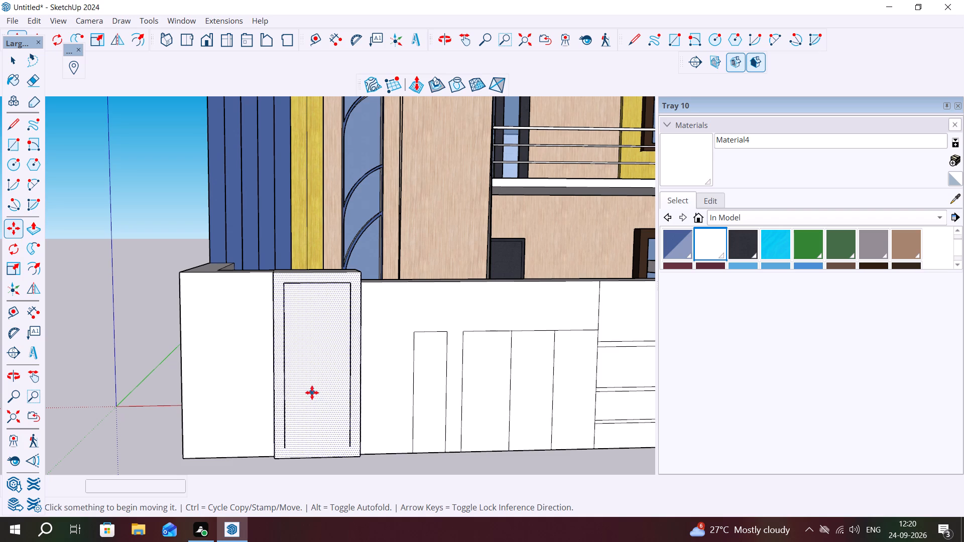
Draw a square about 1' 5 5/8" by 1' 5 5/8" inside the upper part of the pillar's inset outline.
key("space")
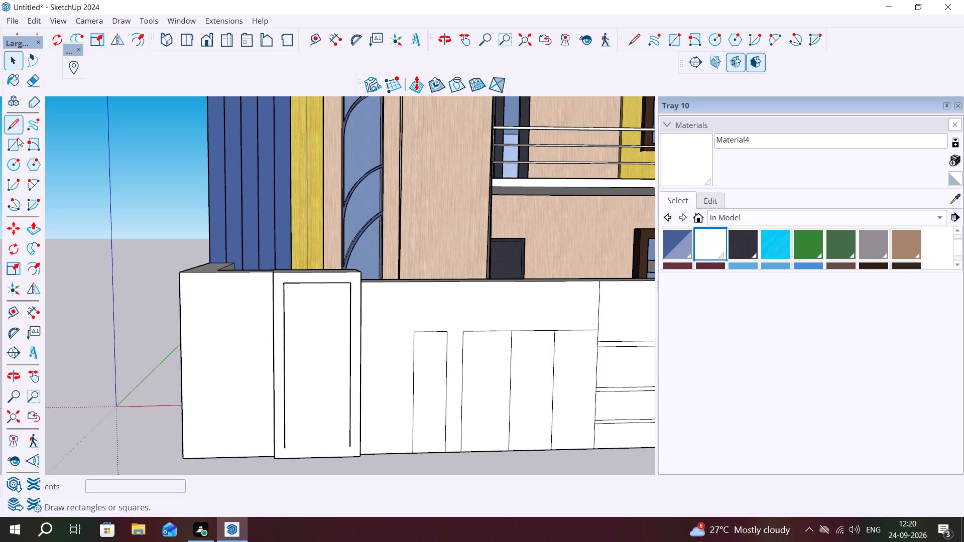
left_click(17, 138)
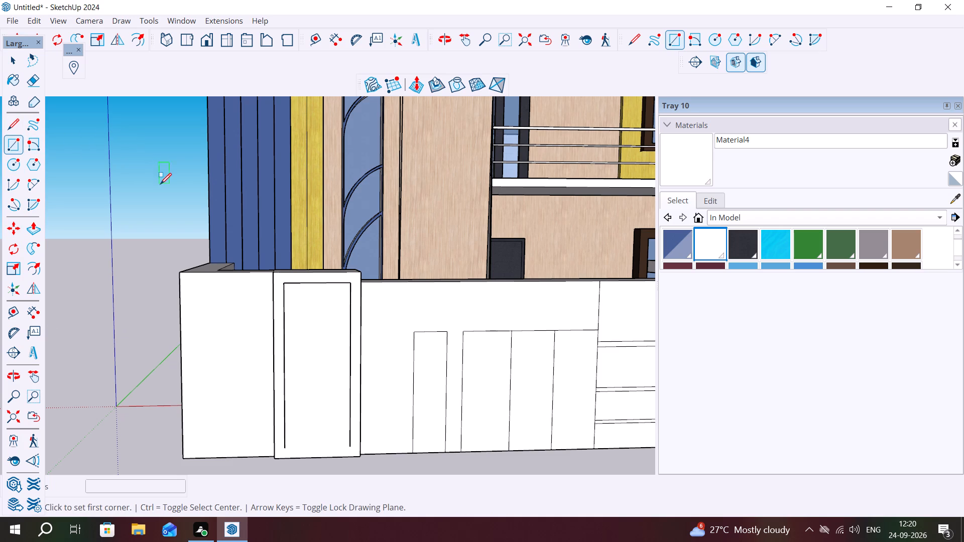
left_click(296, 292)
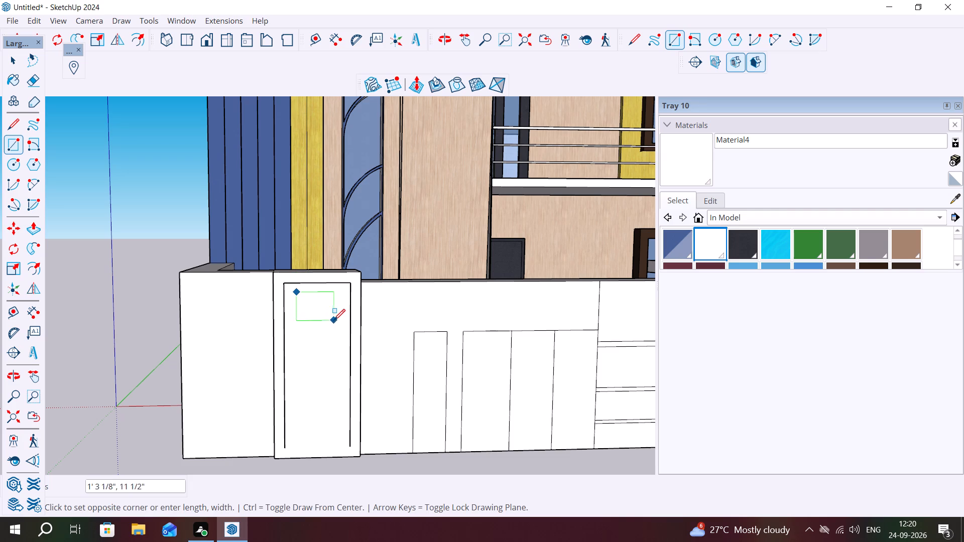
left_click(340, 333)
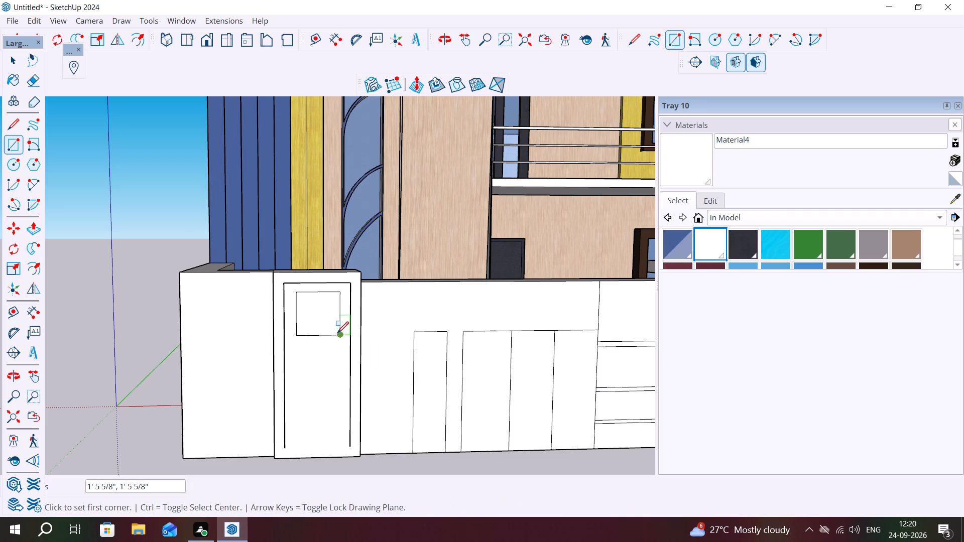
key("Escape")
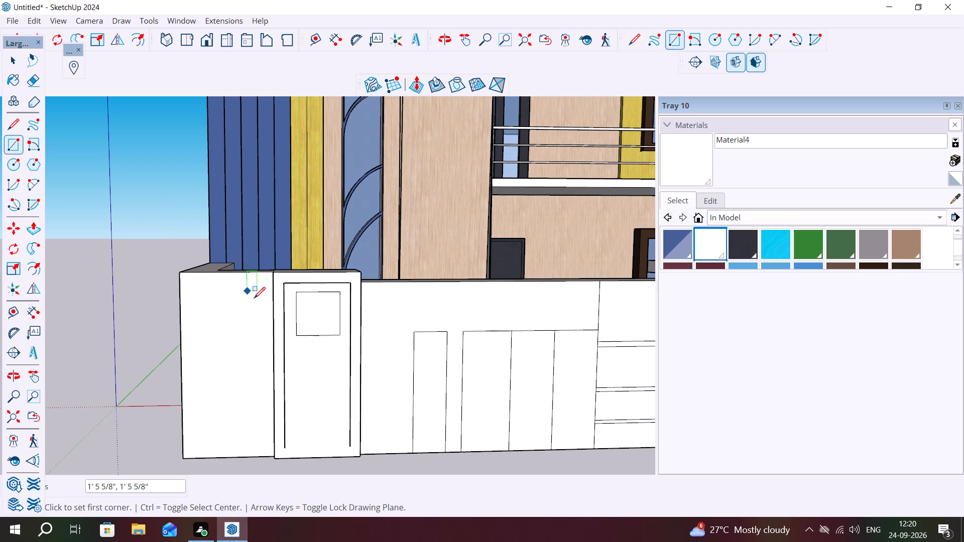
Copy the square straight down about 3' 6 11/16" and divide the distance by 2 to make three evenly spaced panels.
key("space")
double_click(324, 328)
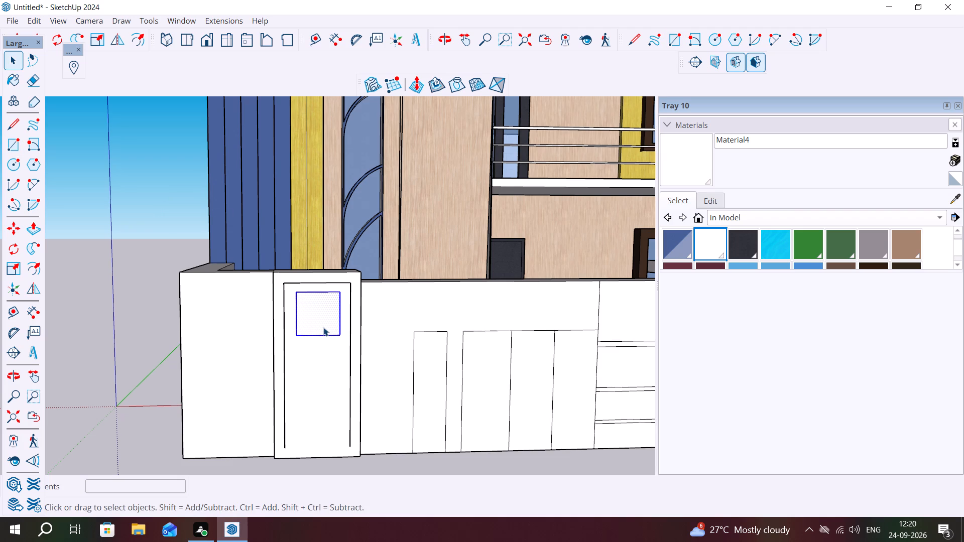
key("m")
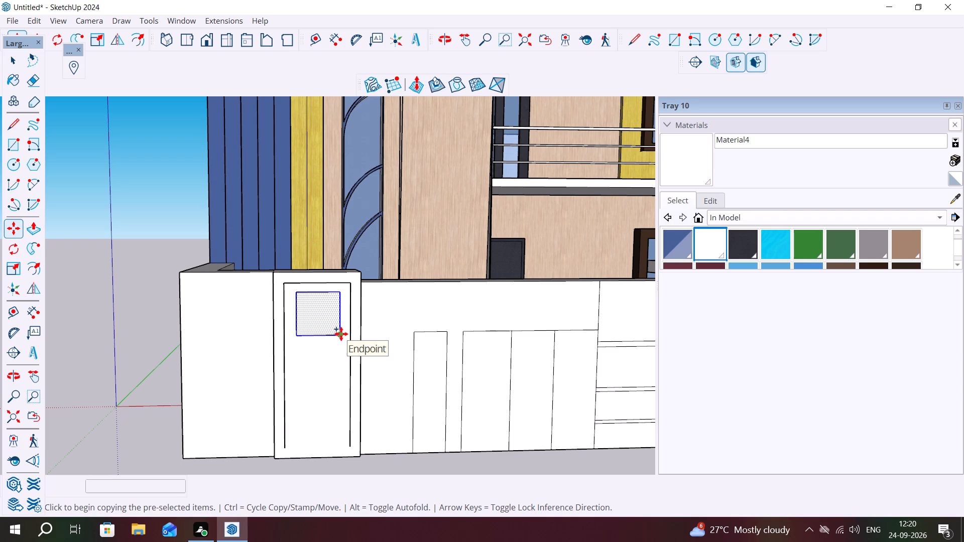
left_click(341, 334)
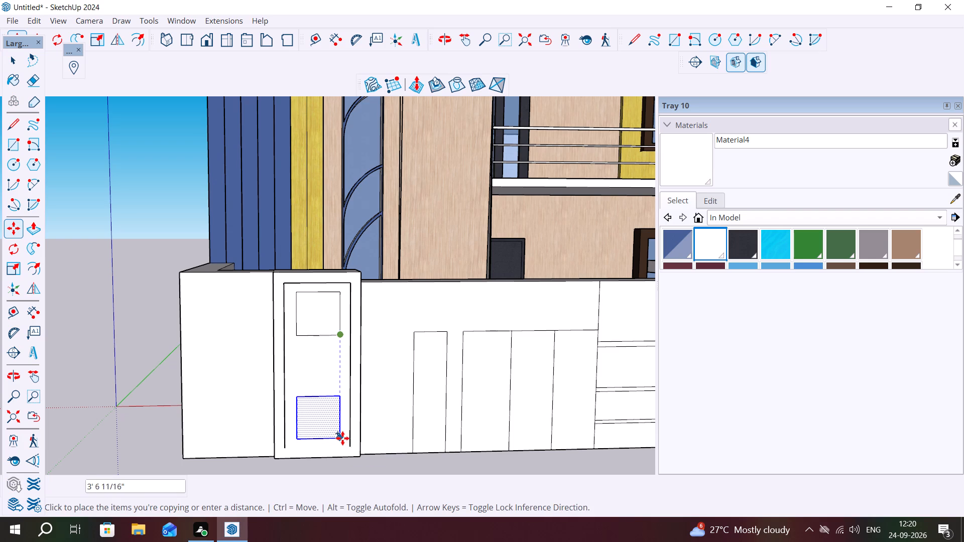
left_click(342, 438)
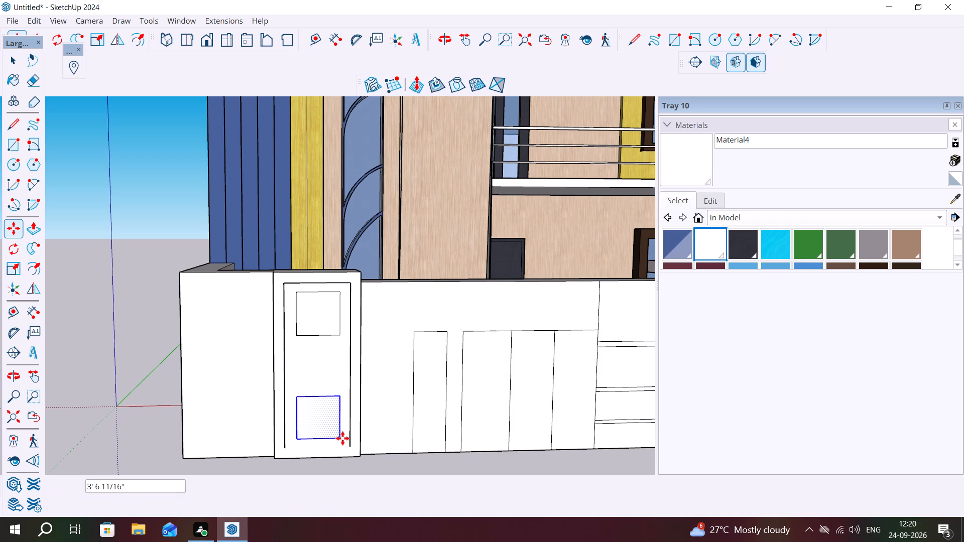
key("2")
key("slash")
key("Return")
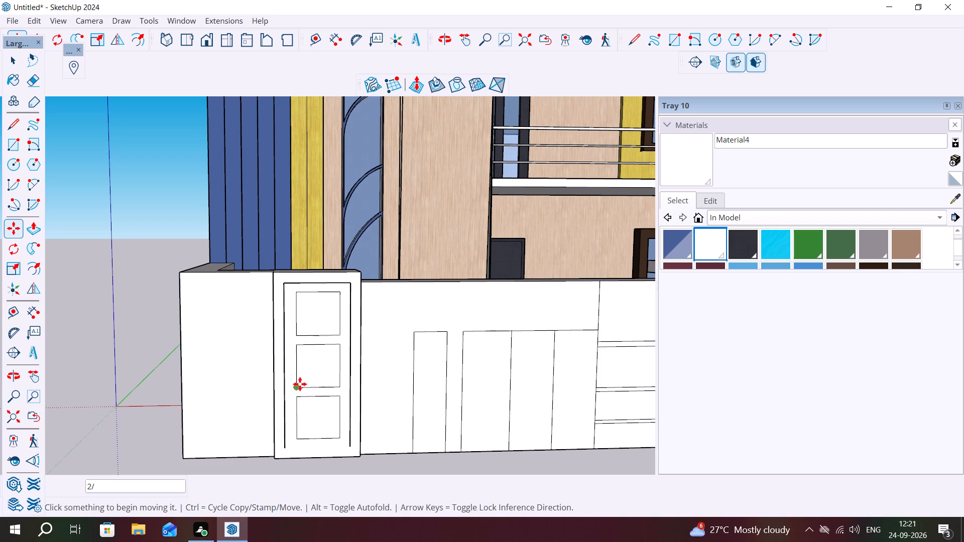
key("Escape")
Pull the top square panel on the corner-side pillar outward by about 1 7/8".
key("space")
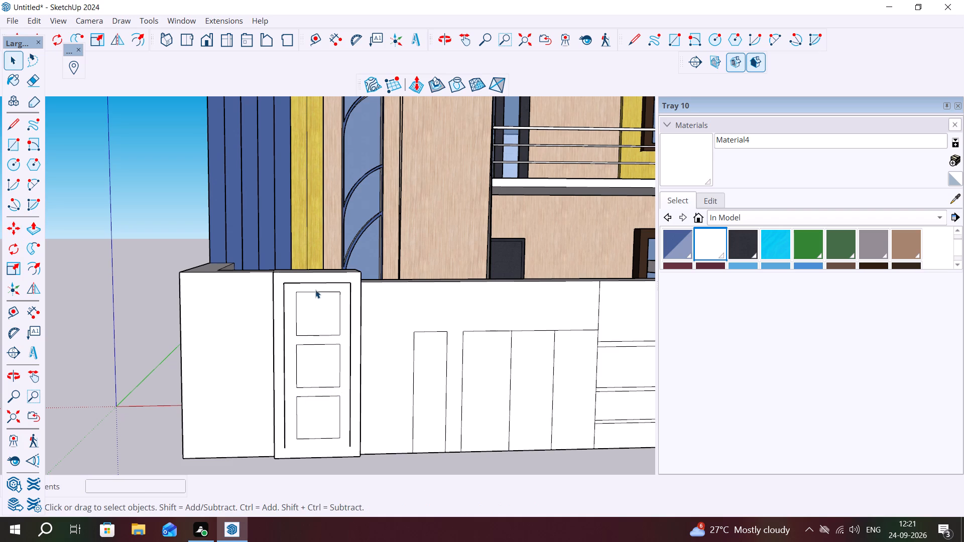
left_click(312, 315)
left_click(313, 315)
key("p")
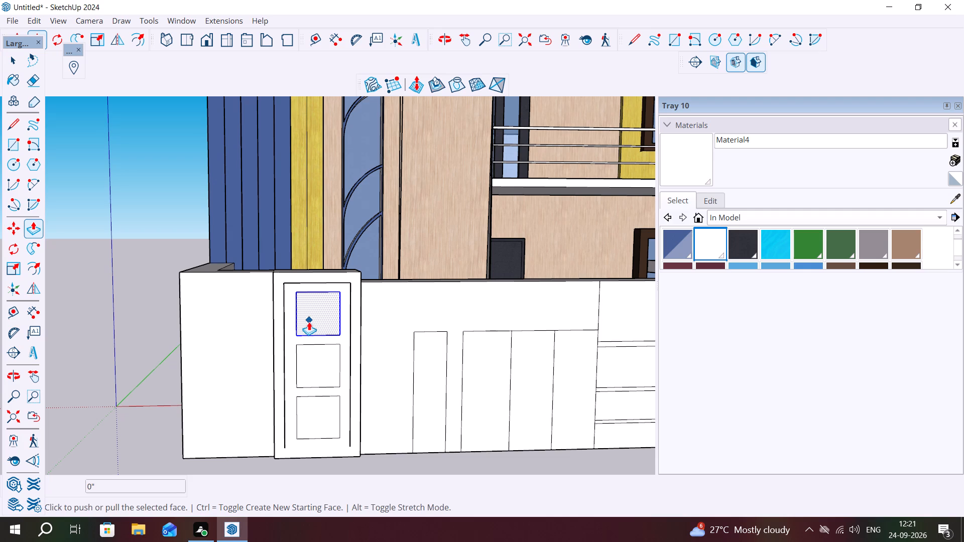
left_click(311, 303)
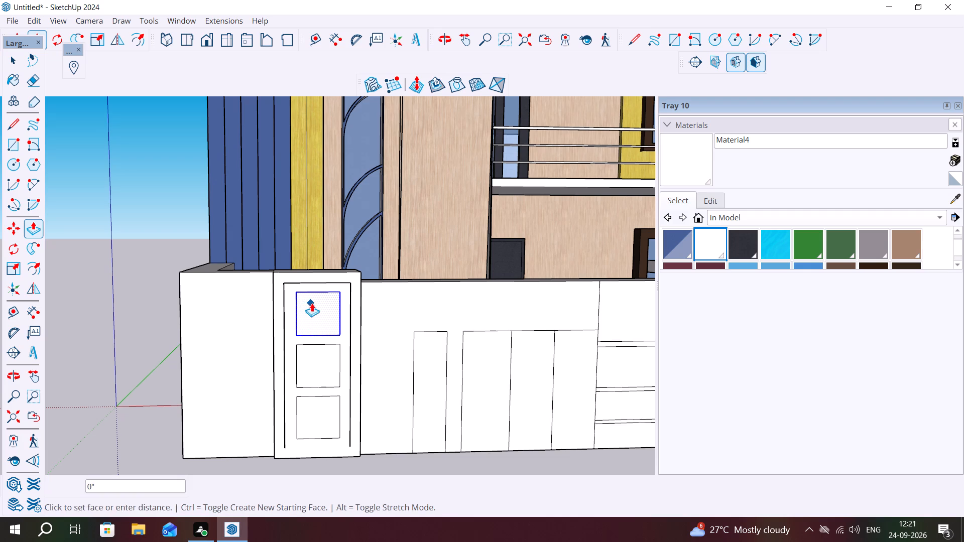
middle_click_drag(314, 310, 318, 252)
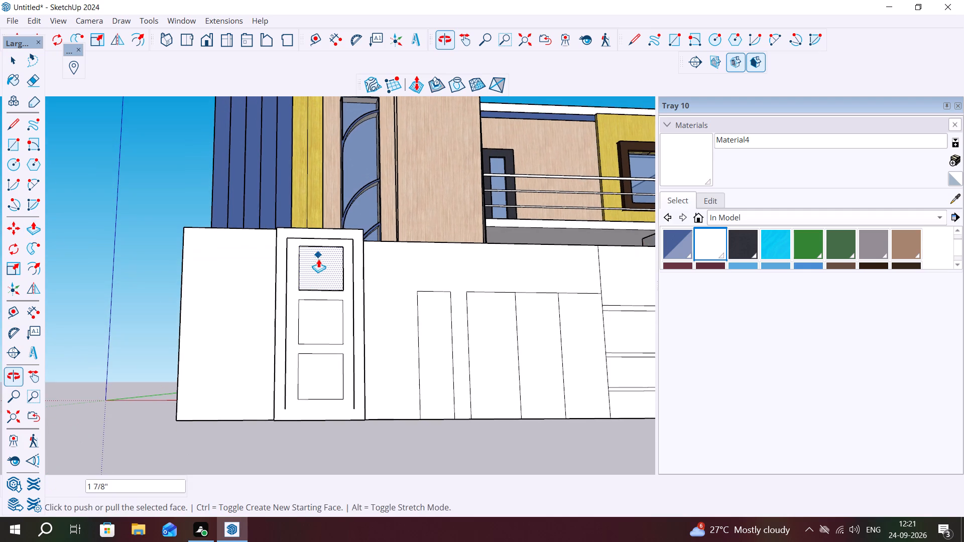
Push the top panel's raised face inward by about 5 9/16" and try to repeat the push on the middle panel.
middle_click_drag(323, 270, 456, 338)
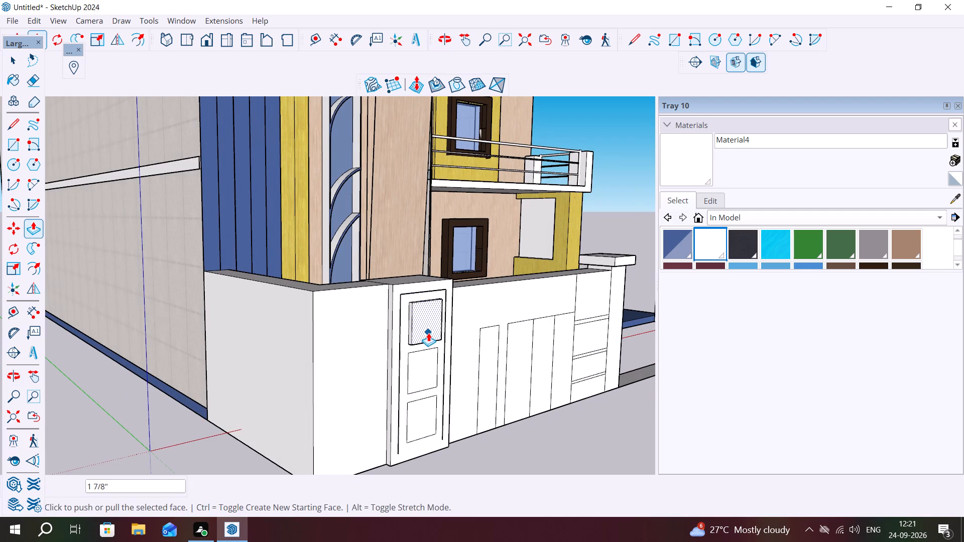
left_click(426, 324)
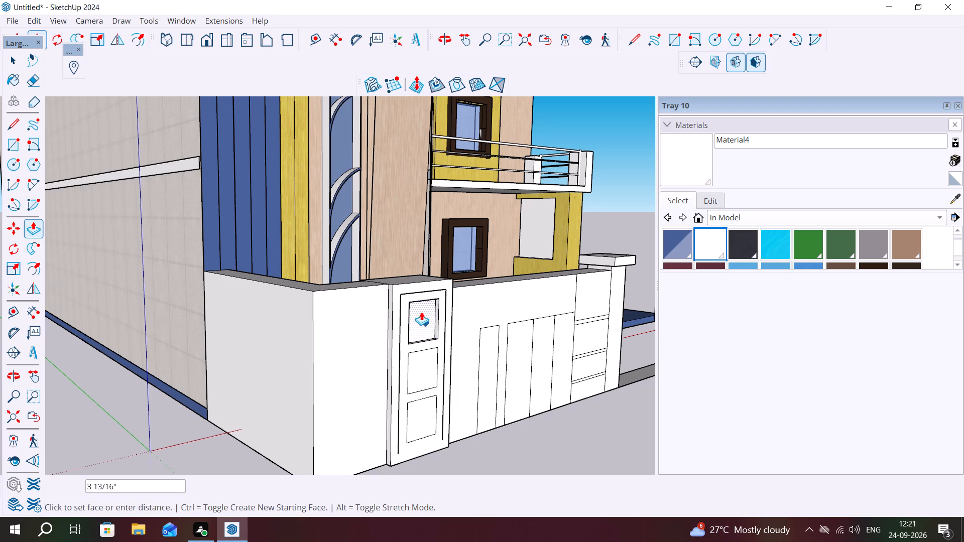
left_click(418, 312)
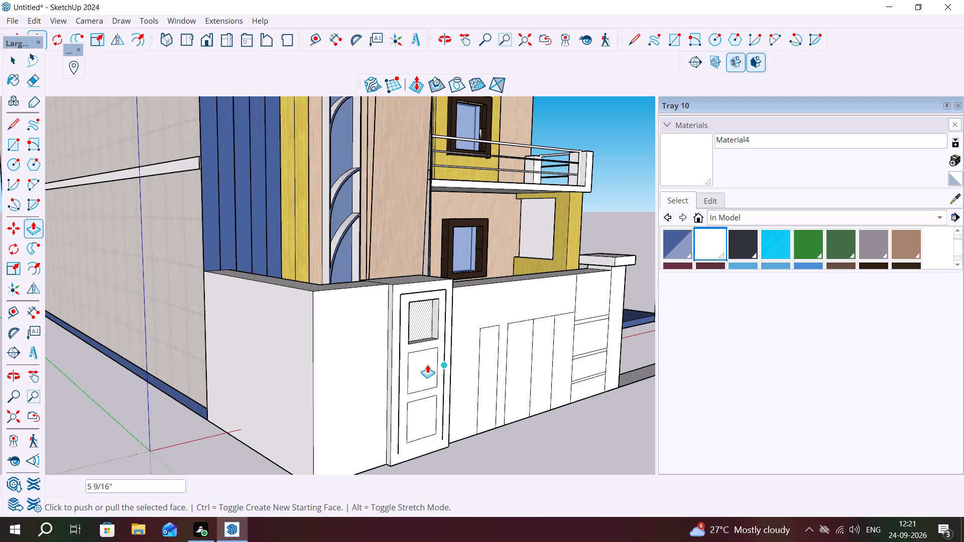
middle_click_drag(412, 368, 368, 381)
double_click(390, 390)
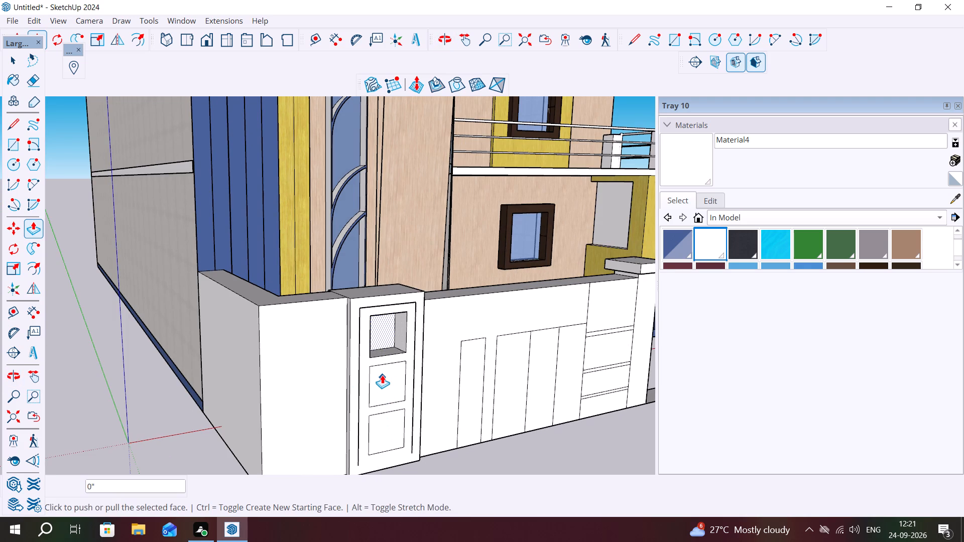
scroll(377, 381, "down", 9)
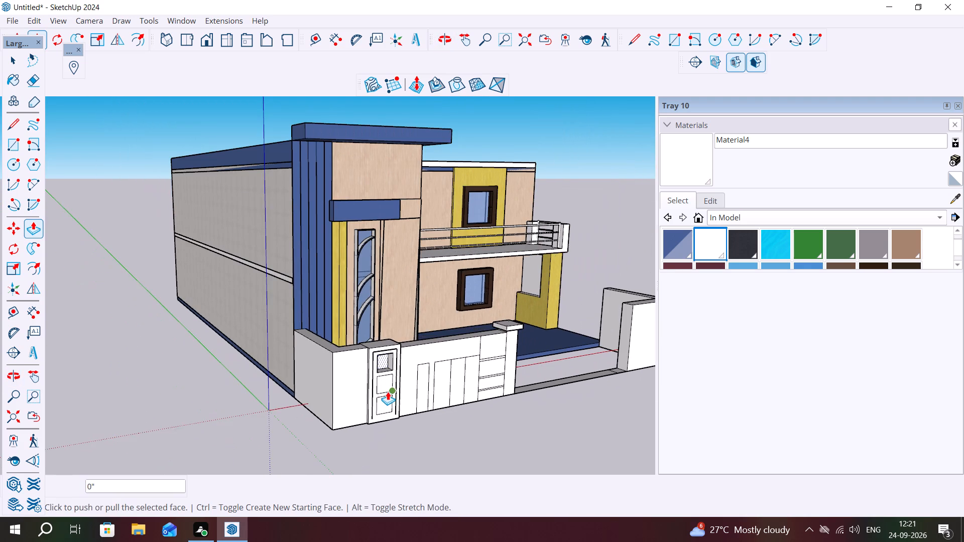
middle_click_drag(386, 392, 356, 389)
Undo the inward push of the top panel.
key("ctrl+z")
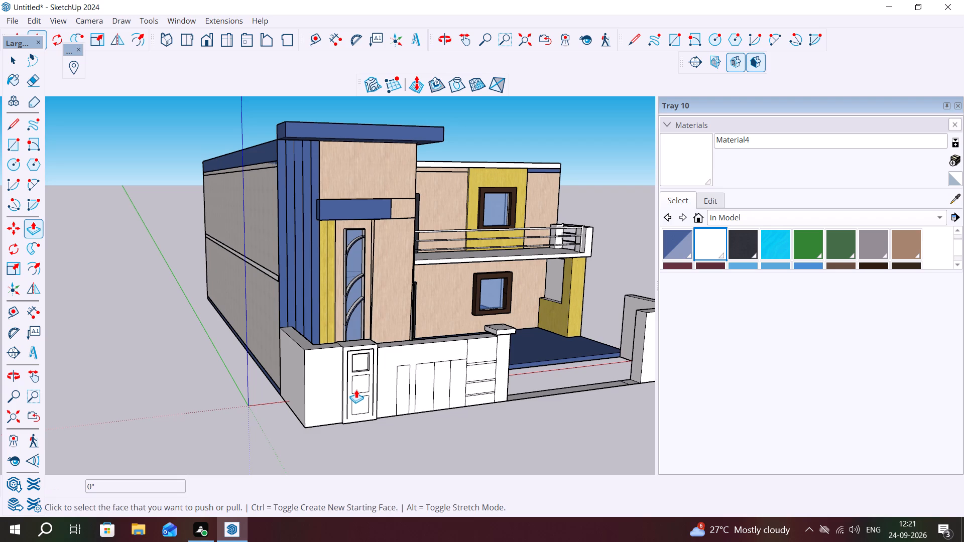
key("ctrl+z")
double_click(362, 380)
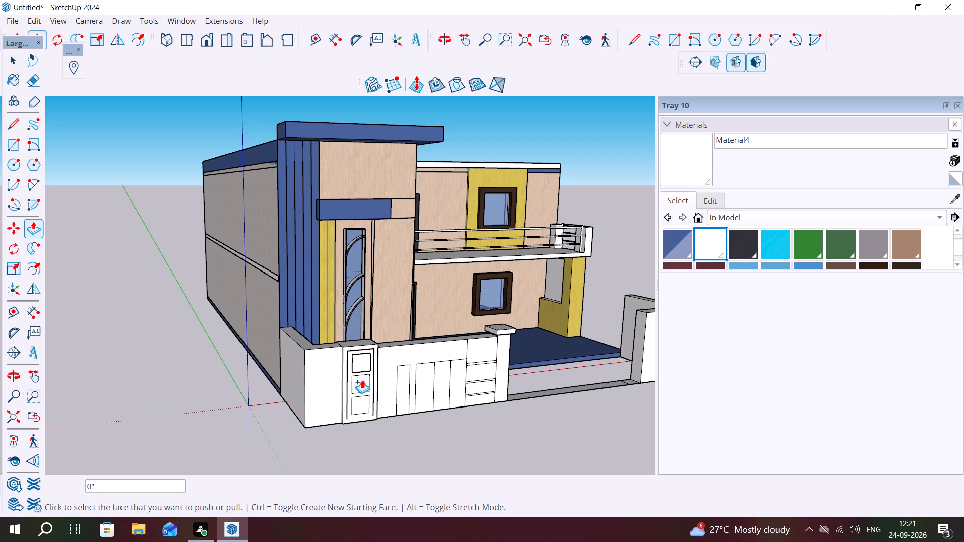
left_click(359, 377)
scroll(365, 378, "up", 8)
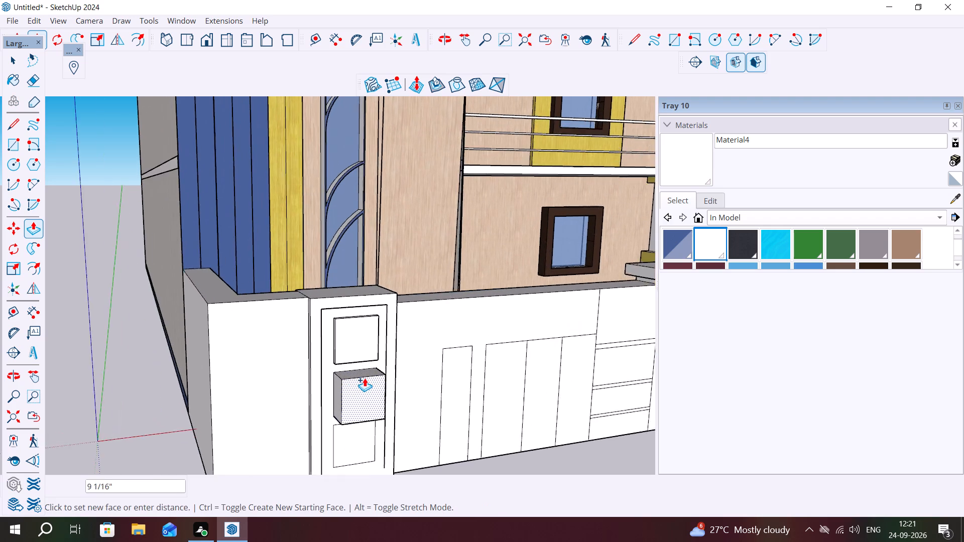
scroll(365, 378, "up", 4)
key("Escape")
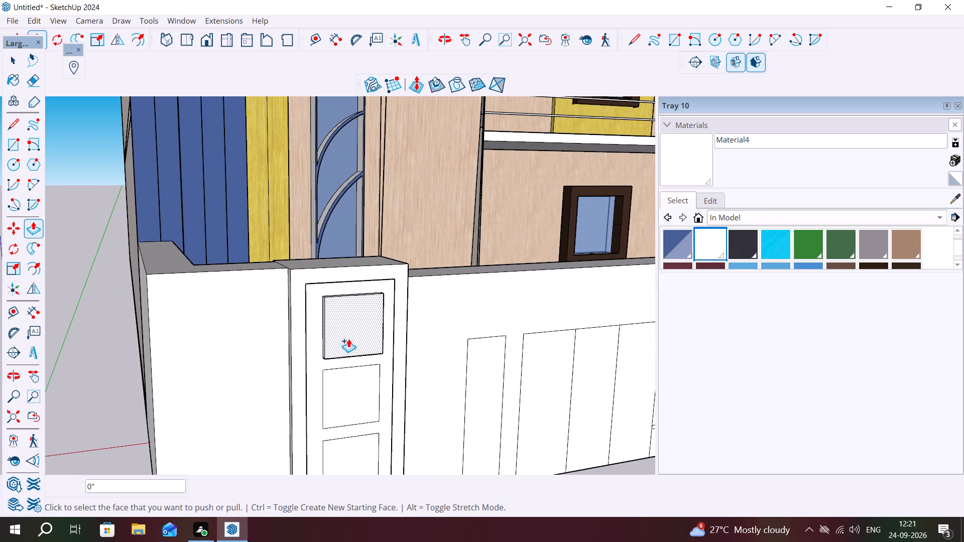
Undo the outward pull of the top square panel so the pillar's panels are all flat.
left_click(348, 339)
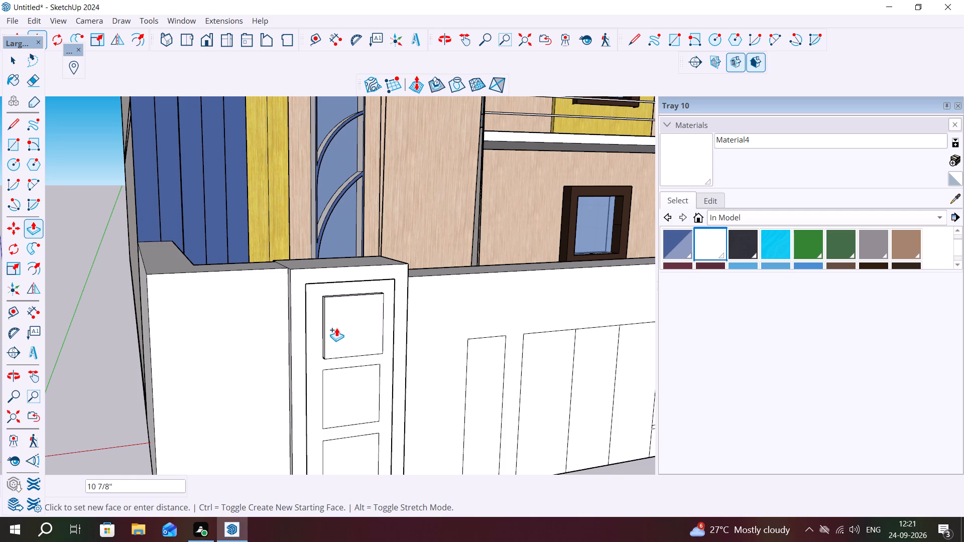
key("ctrl+z")
key("ctrl+z")
key("ctrl+z")
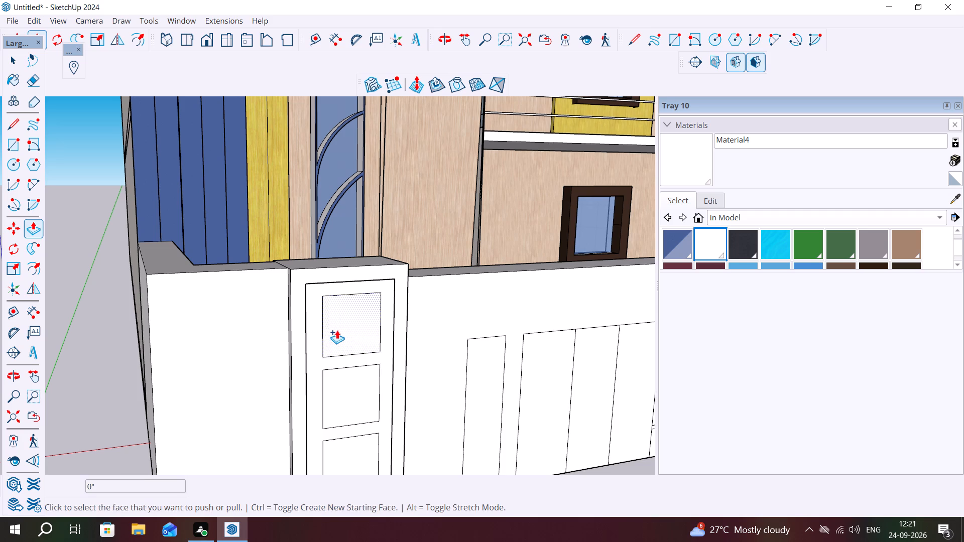
Pull all three square panels on the corner-side pillar outward by 1".
left_click(337, 331)
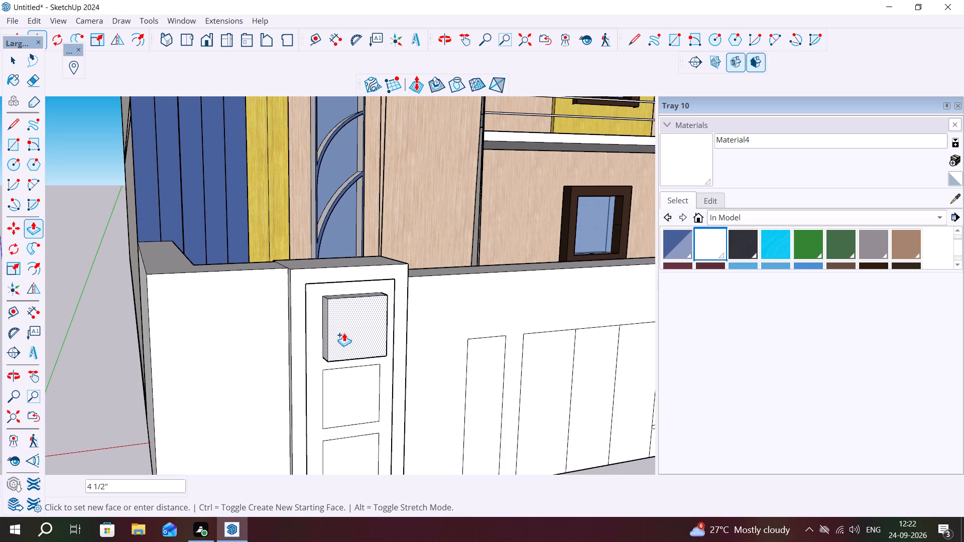
type("1\"")
key("Return")
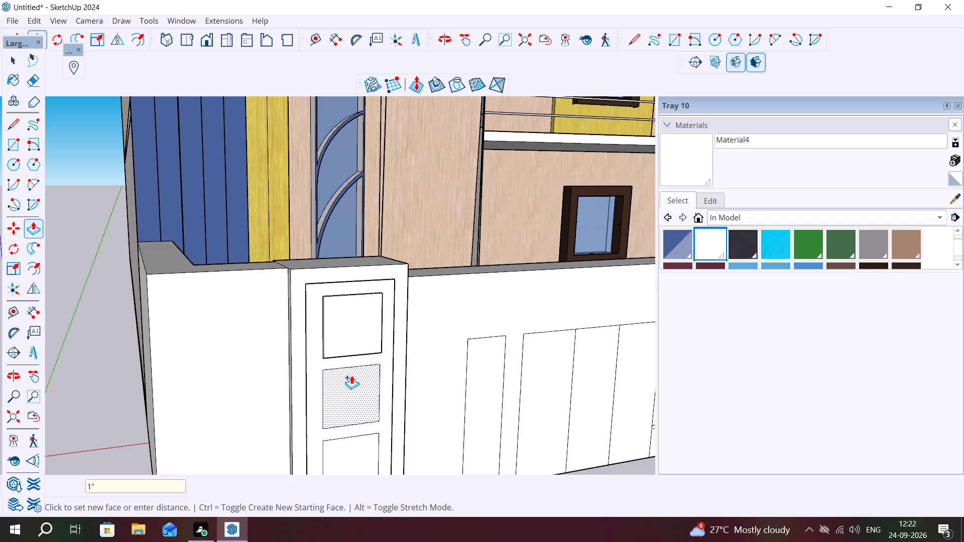
left_click(351, 375)
left_click(351, 375)
double_click(356, 439)
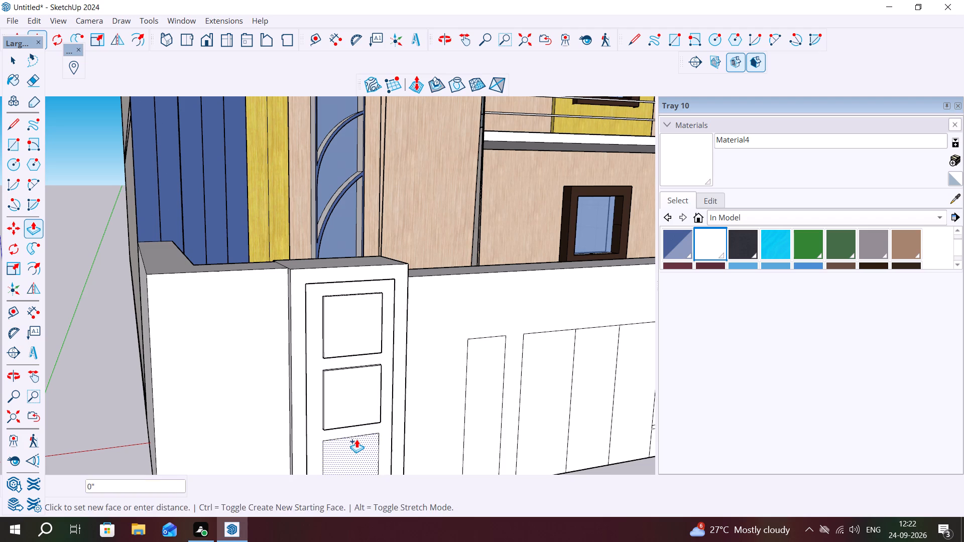
key("Escape")
key("space")
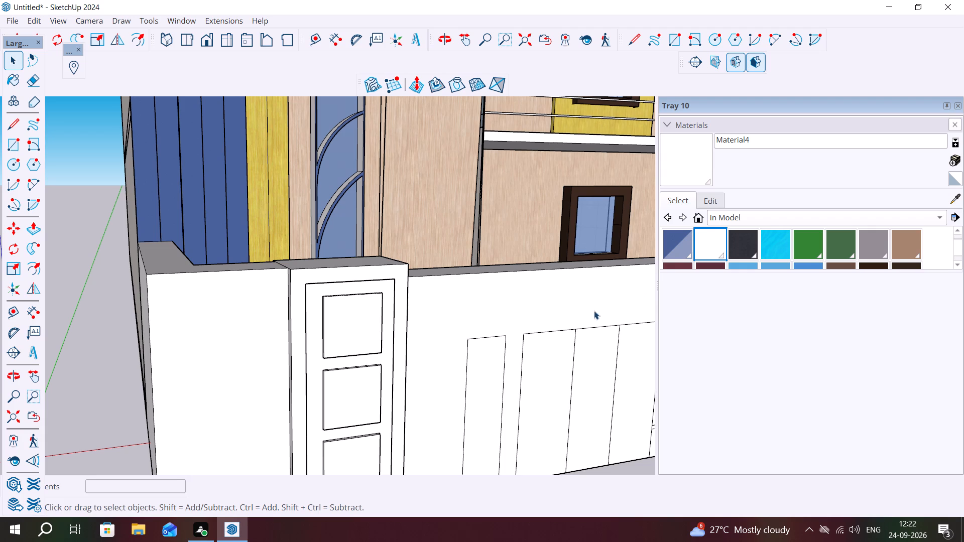
Paint the boundary wall face around the vertical strips and the front face beyond the corner-side pillar with Formica Laminate Light.
middle_click_drag(485, 334, 433, 304)
scroll(418, 270, "down", 5)
left_click(417, 277)
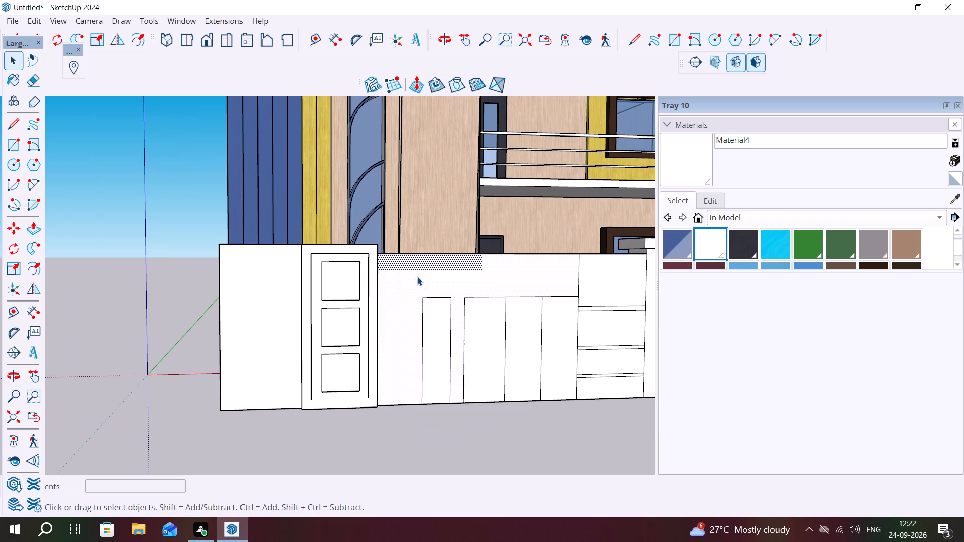
scroll(784, 242, "down", 2)
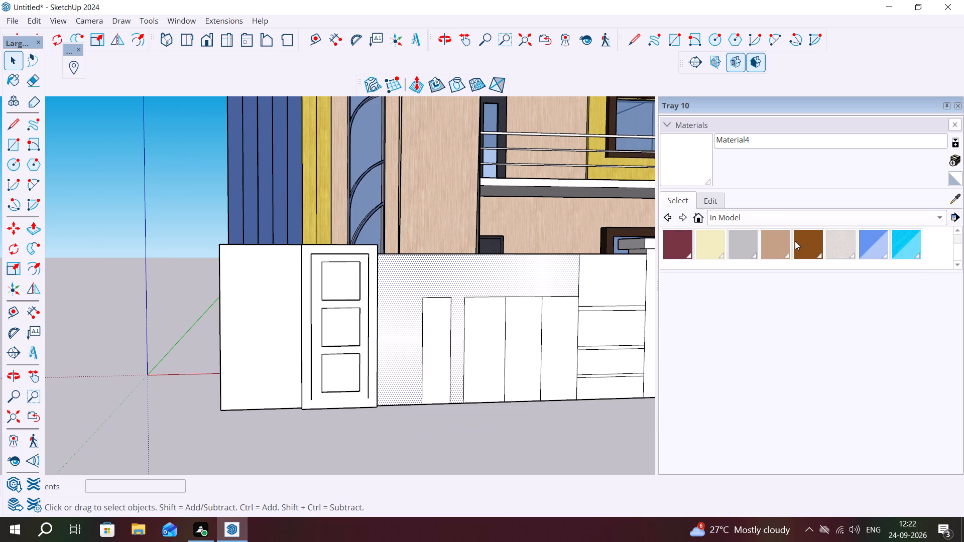
scroll(795, 241, "down", 1)
scroll(872, 248, "up", 11)
left_click(813, 237)
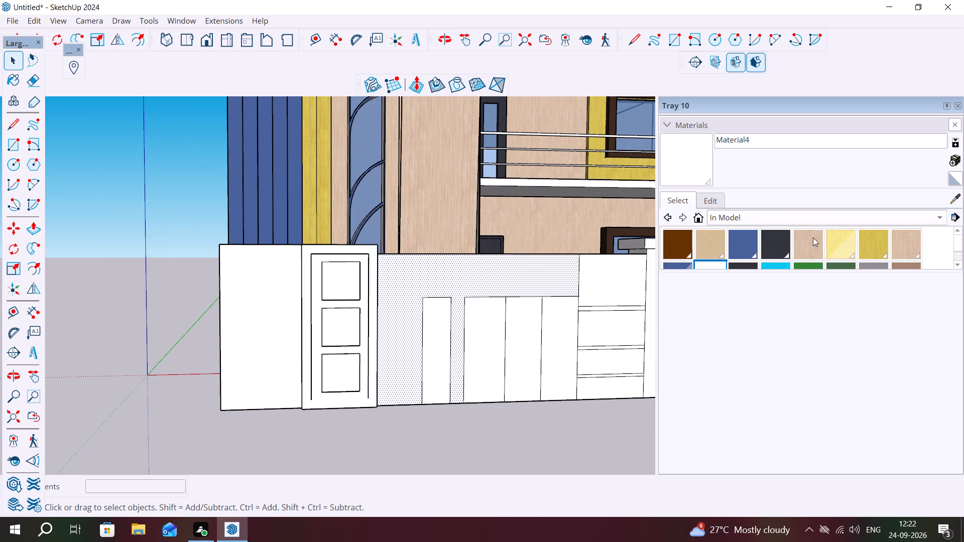
left_click(482, 277)
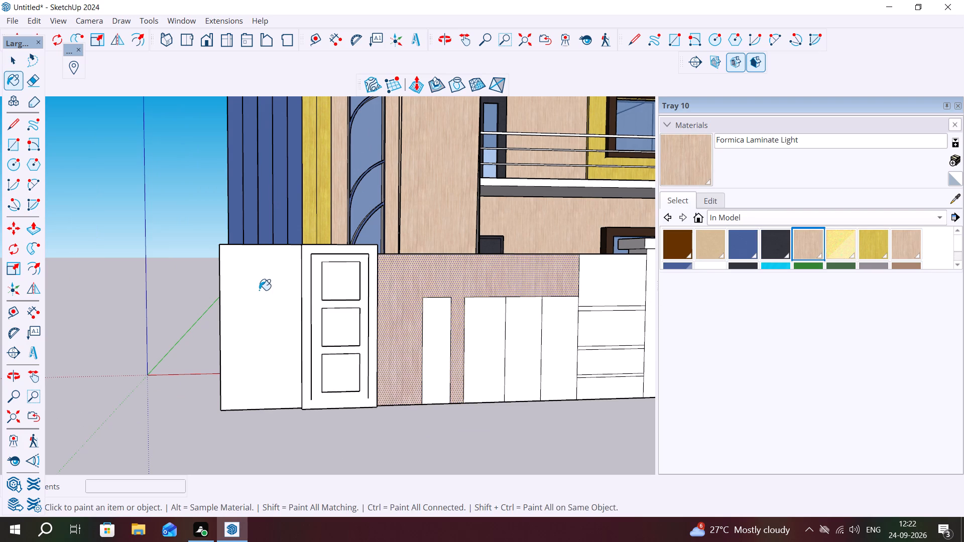
left_click(259, 290)
Paint the outer side face and the top of the boundary wall's corner section with Formica Laminate Light.
scroll(156, 294, "down", 3)
middle_click_drag(186, 285, 251, 341)
middle_click_drag(237, 367, 398, 405)
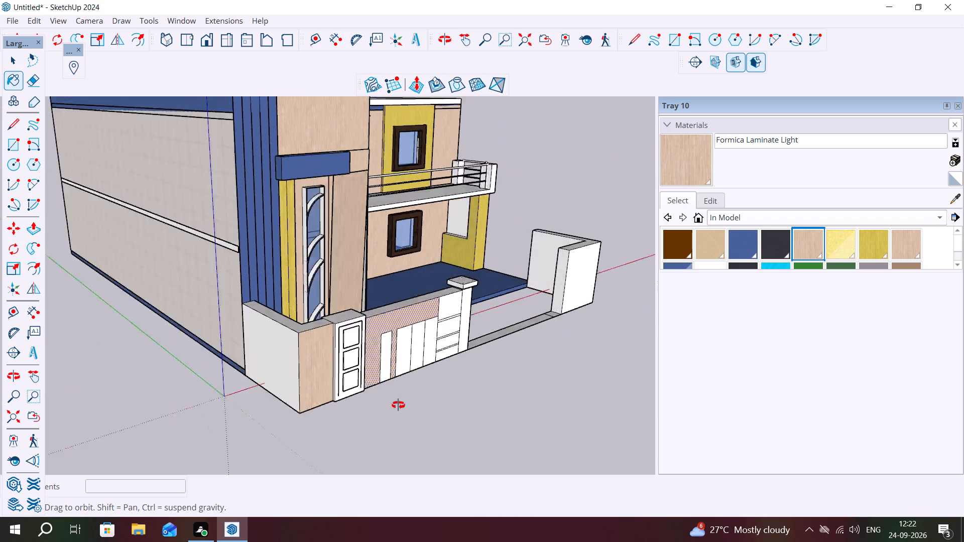
middle_click_drag(398, 405, 416, 413)
left_click(371, 387)
middle_click_drag(397, 353, 398, 440)
scroll(398, 413, "up", 2)
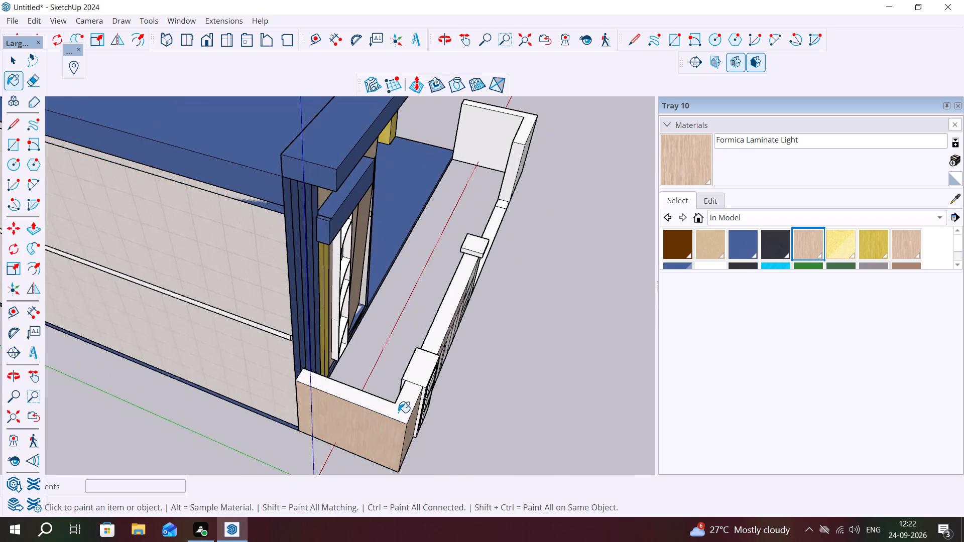
scroll(398, 413, "up", 2)
left_click(398, 413)
Paint the front and outer side faces of the boundary wall section across the gate opening with Formica Laminate Light.
scroll(348, 416, "down", 6)
middle_click_drag(379, 445, 118, 383)
scroll(61, 340, "down", 3)
middle_click_drag(536, 338, 427, 340)
scroll(443, 358, "up", 7)
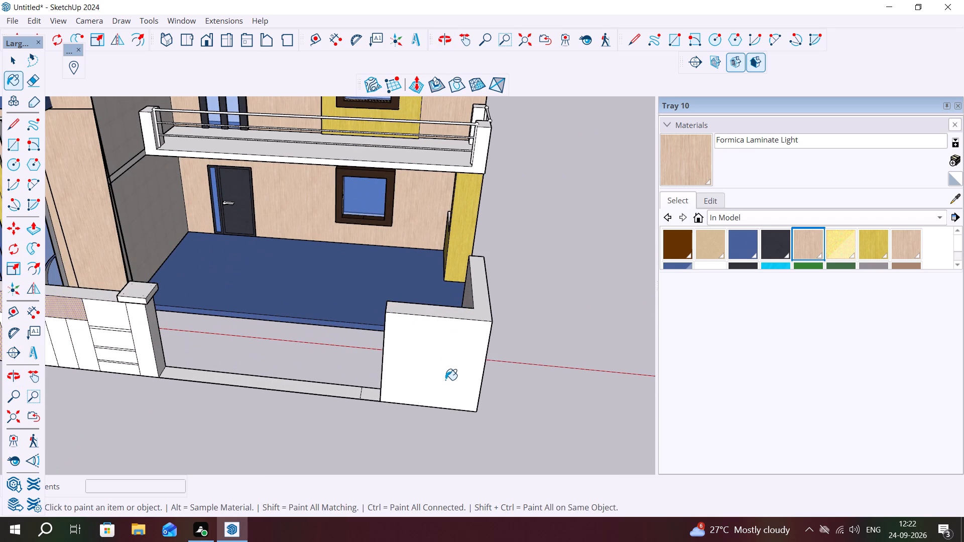
left_click(446, 378)
middle_click_drag(529, 339, 330, 397)
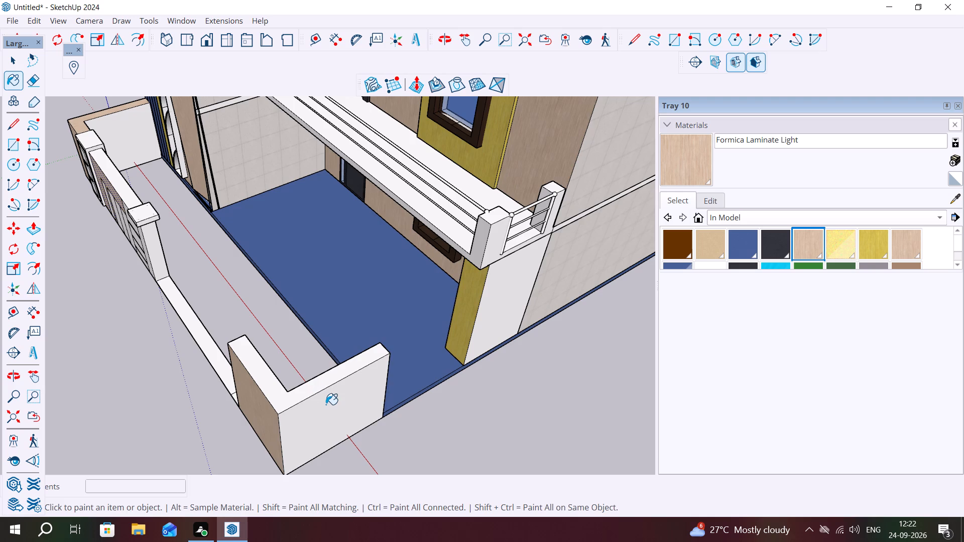
left_click(326, 404)
Paint the tiled side walls of the house with Formica Laminate Light.
middle_click_drag(382, 377, 209, 386)
scroll(222, 374, "up", 5)
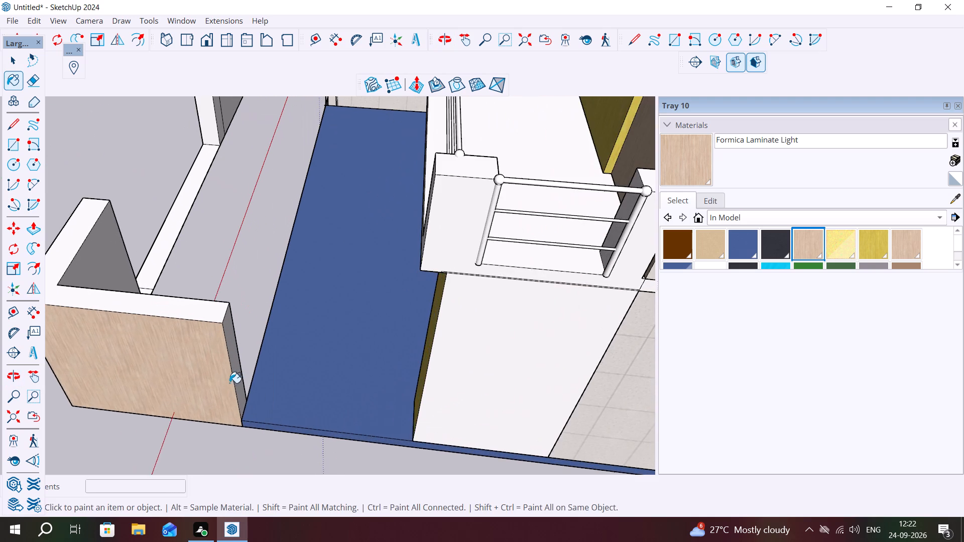
scroll(359, 392, "down", 12)
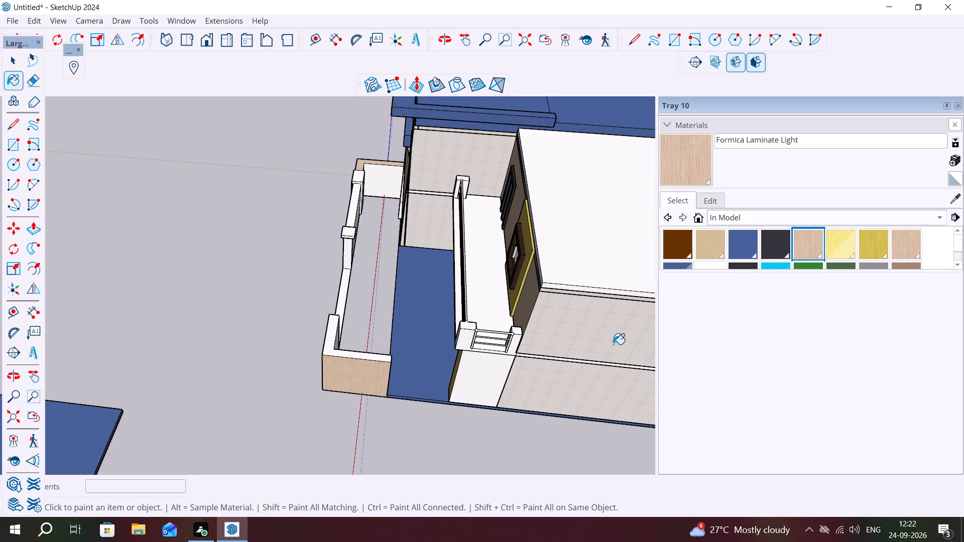
left_click(613, 344)
scroll(348, 378, "down", 6)
scroll(245, 355, "down", 3)
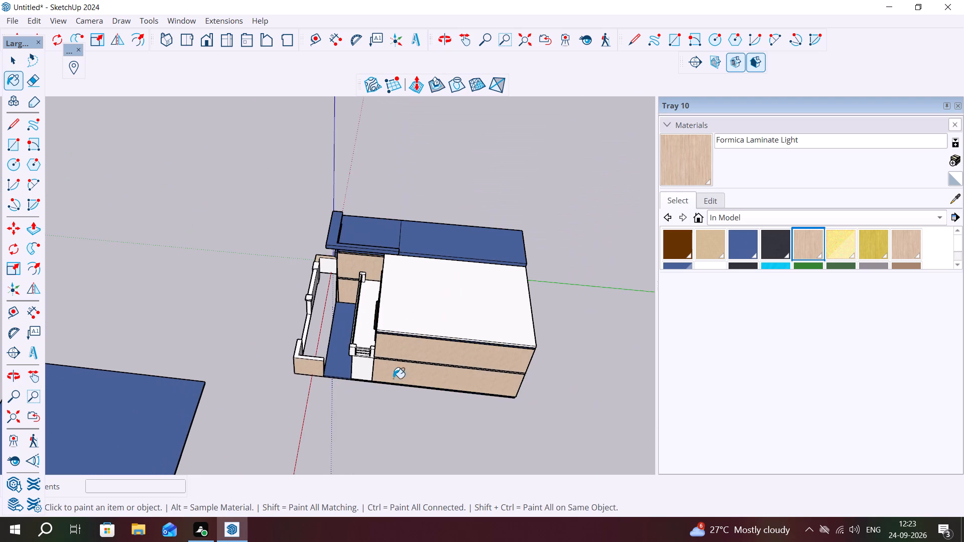
Paint the four wide bands between the horizontal grooves beside the capped end pillar with Formica Blue.
middle_click_drag(486, 361, 355, 244)
middle_click_drag(411, 337, 824, 399)
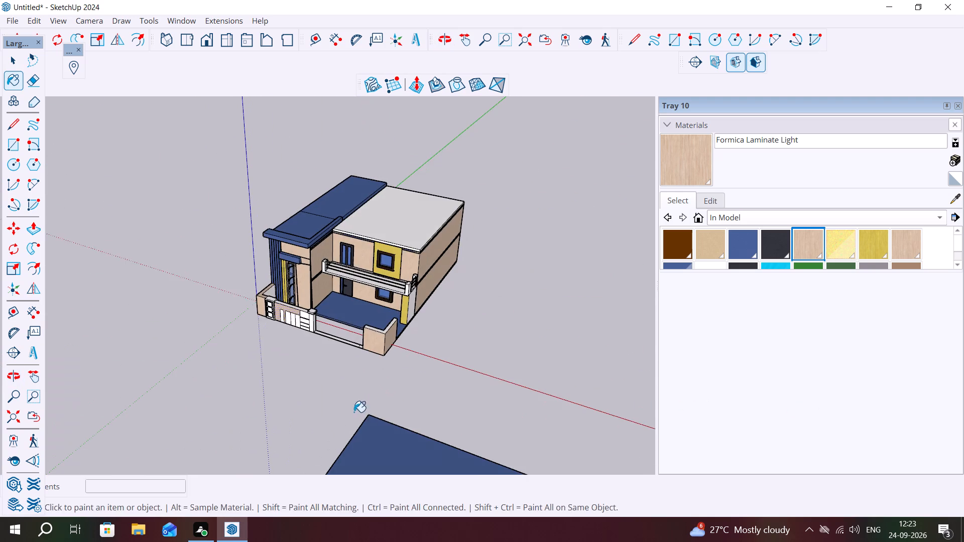
middle_click_drag(371, 399, 488, 373)
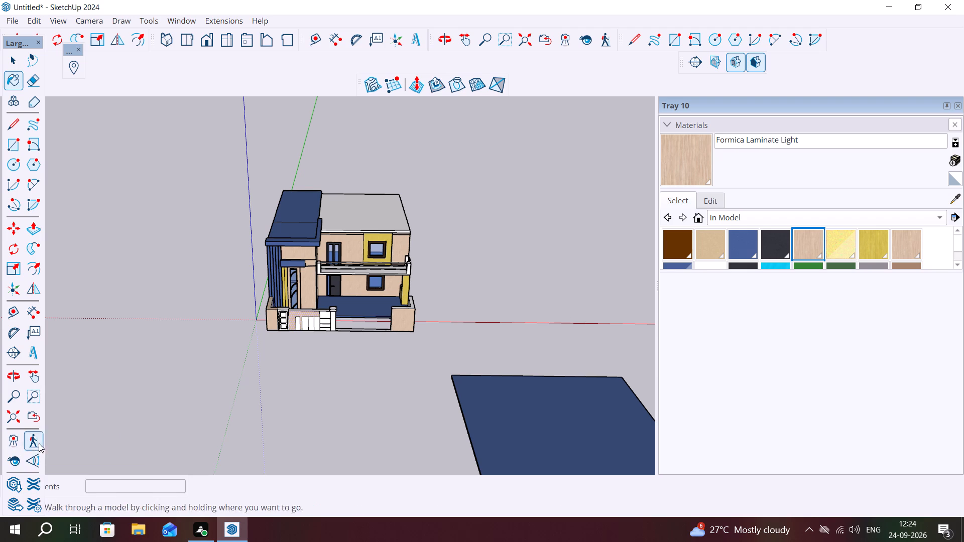
scroll(318, 344, "up", 9)
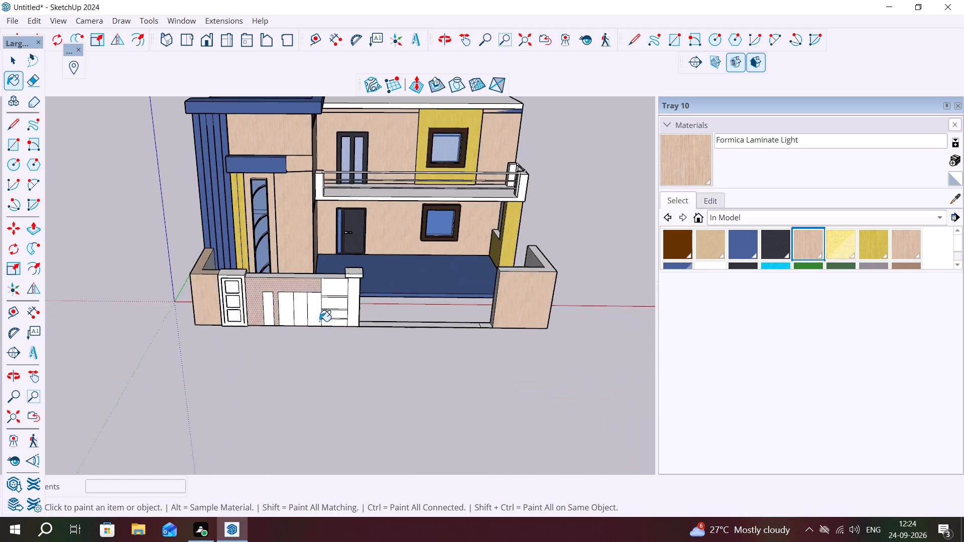
scroll(319, 321, "up", 5)
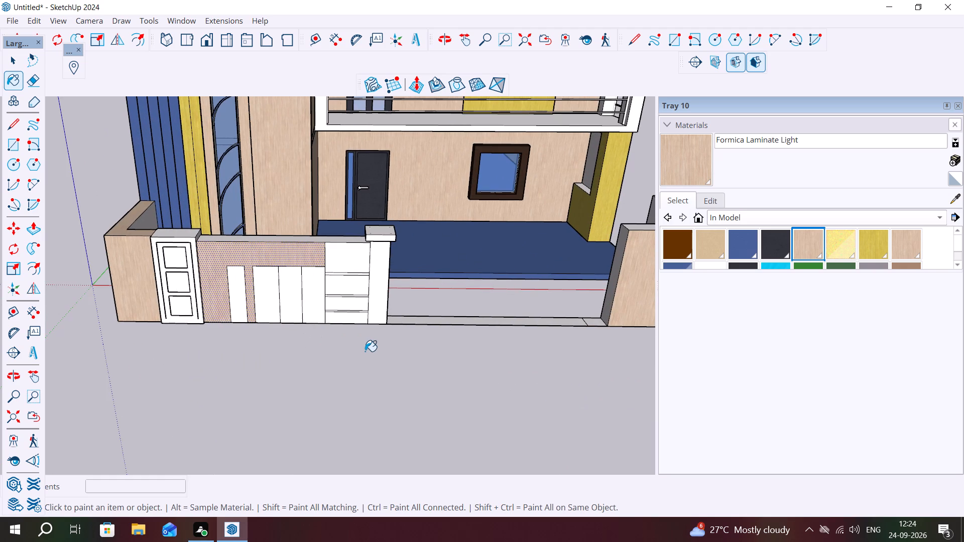
scroll(303, 296, "up", 8)
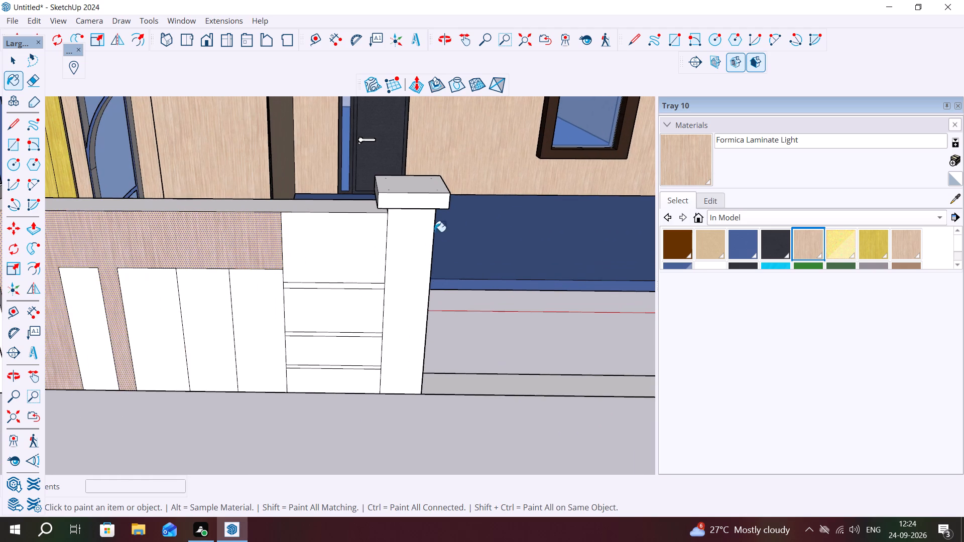
scroll(744, 242, "down", 2)
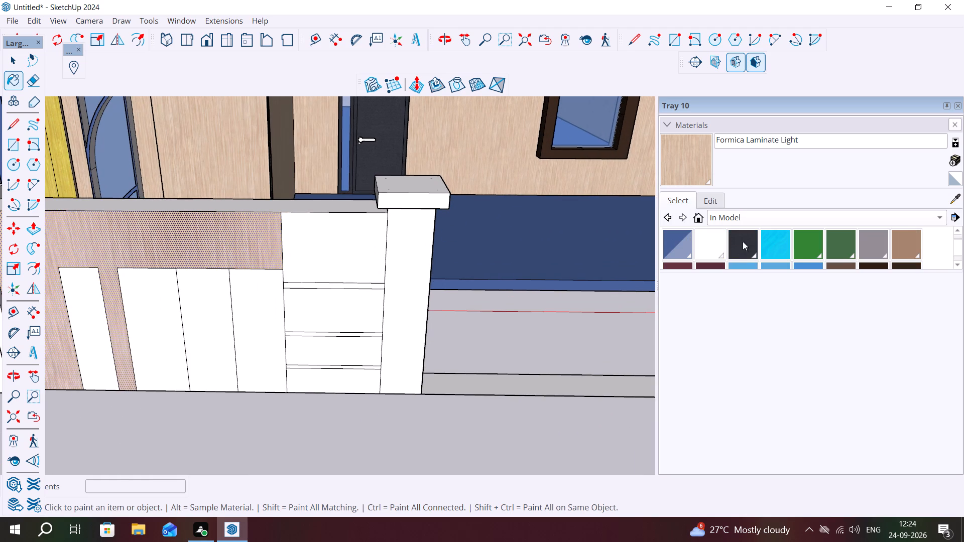
scroll(744, 250, "up", 2)
scroll(750, 257, "down", 8)
scroll(750, 237, "up", 6)
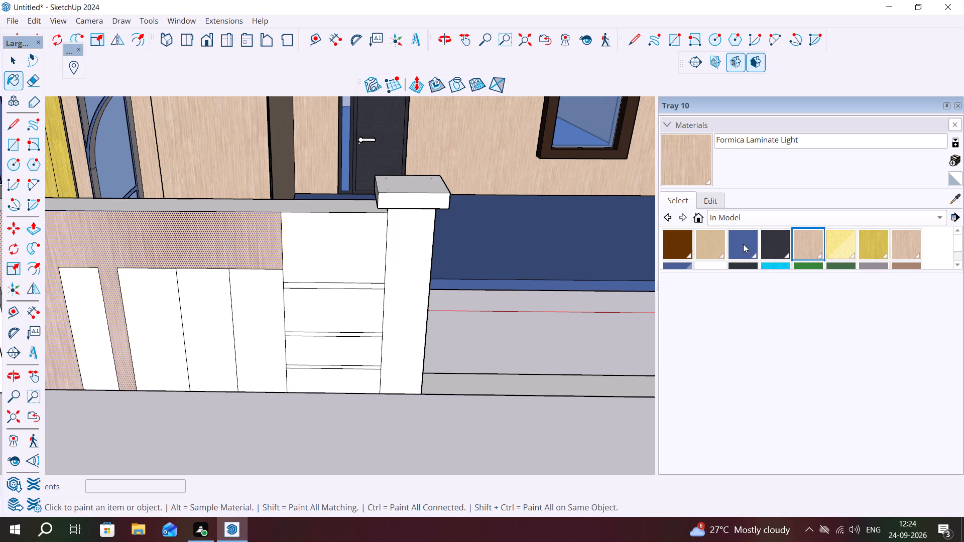
left_click(745, 243)
left_click(323, 266)
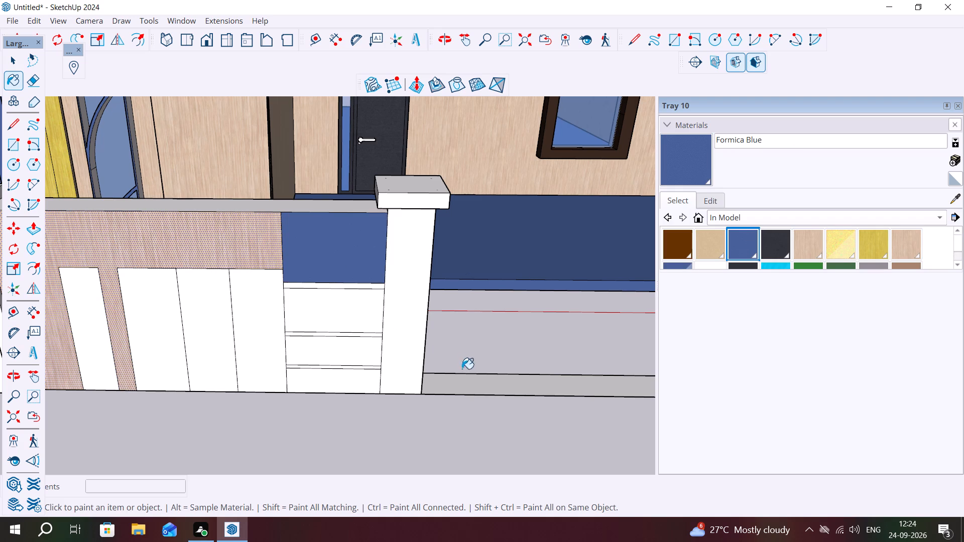
left_click(324, 312)
left_click(340, 358)
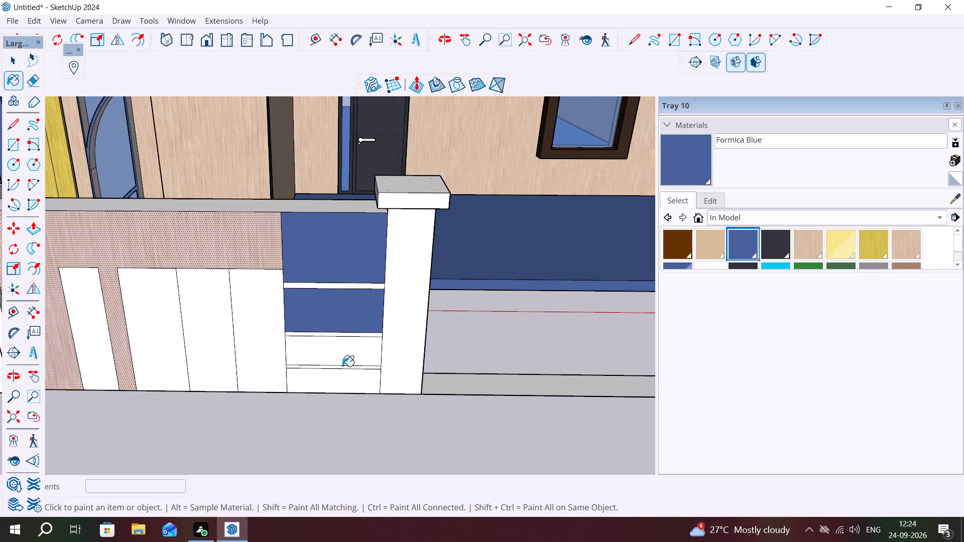
left_click(350, 385)
Paint the middle of the three adjoining vertical strips on the front boundary wall with Formica Blue.
scroll(470, 409, "down", 2)
middle_click_drag(485, 414, 426, 370)
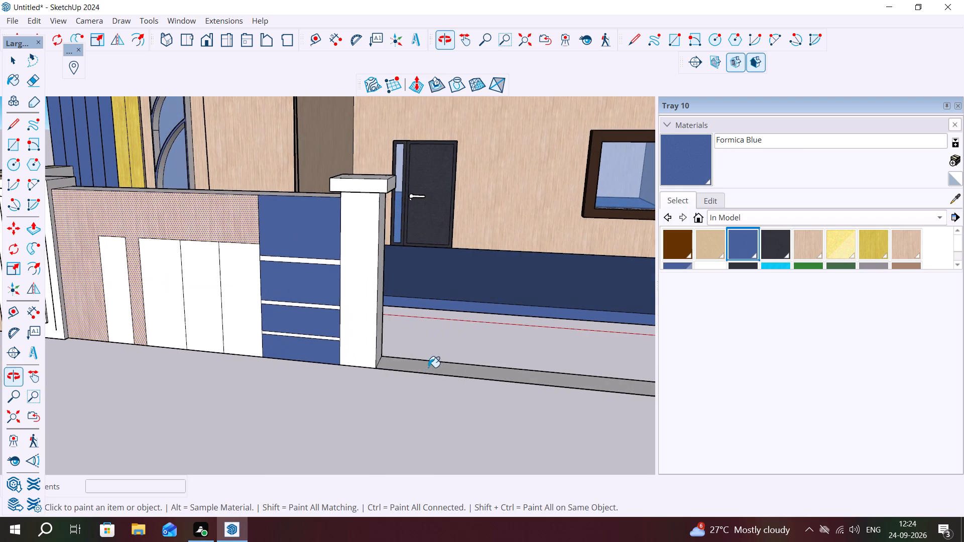
scroll(418, 409, "down", 9)
scroll(310, 416, "down", 2)
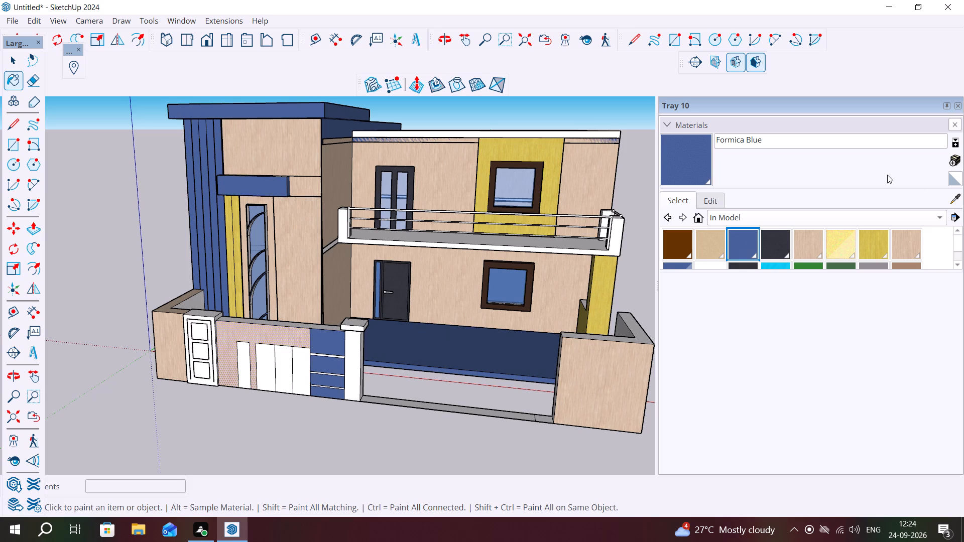
left_click(280, 370)
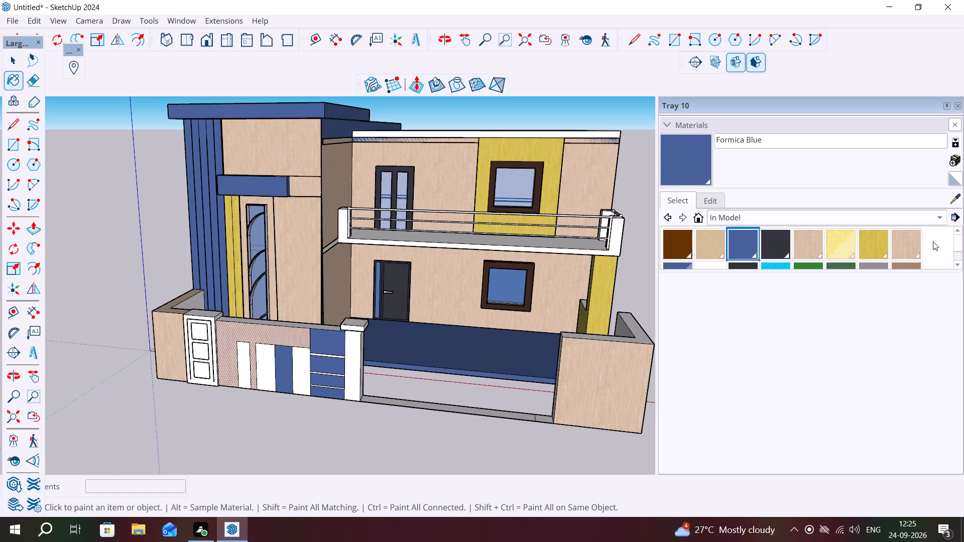
Create a new material based on Formica Blue, darkened and shifted to a deep navy blue at 100 opacity.
left_click(950, 164)
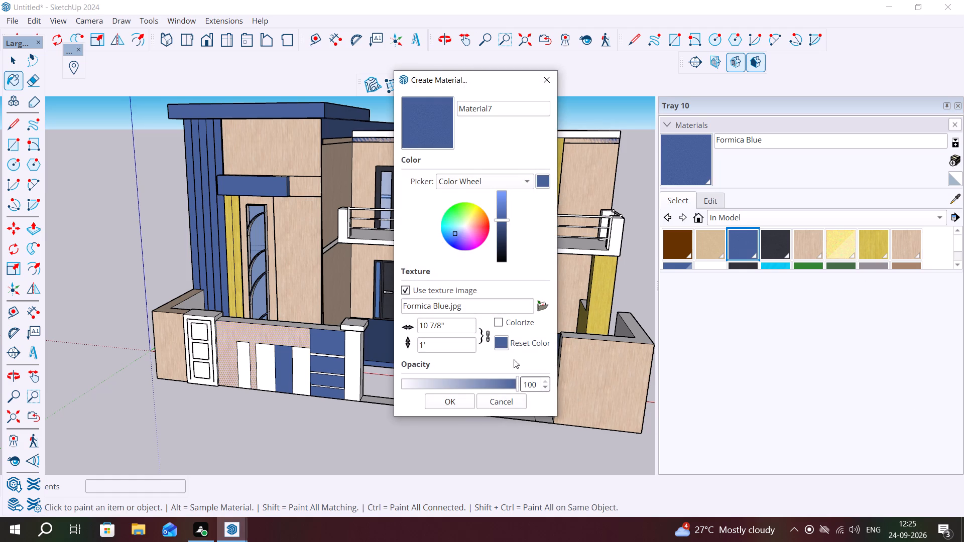
left_click(502, 238)
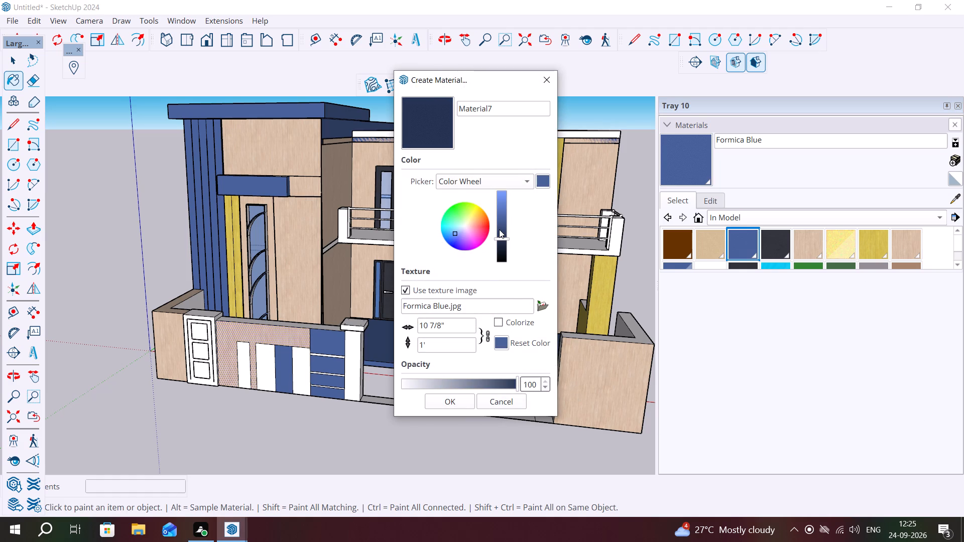
left_click(502, 225)
left_click(502, 228)
double_click(503, 228)
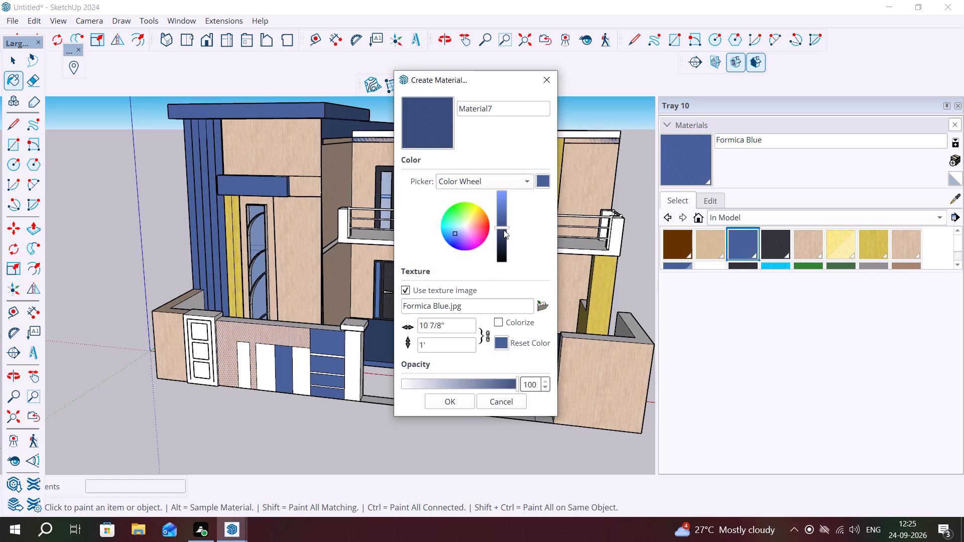
left_click(504, 234)
left_click(458, 236)
left_click(452, 238)
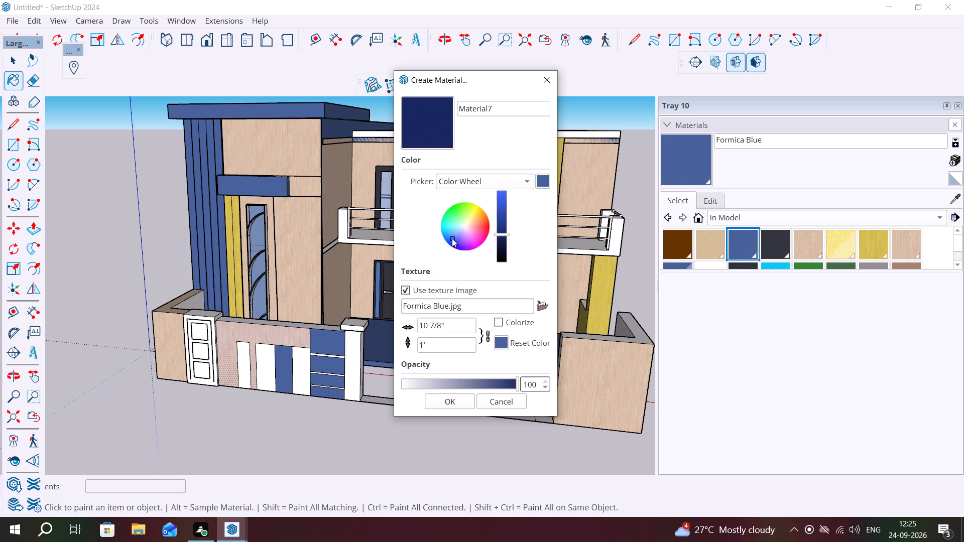
left_click(451, 244)
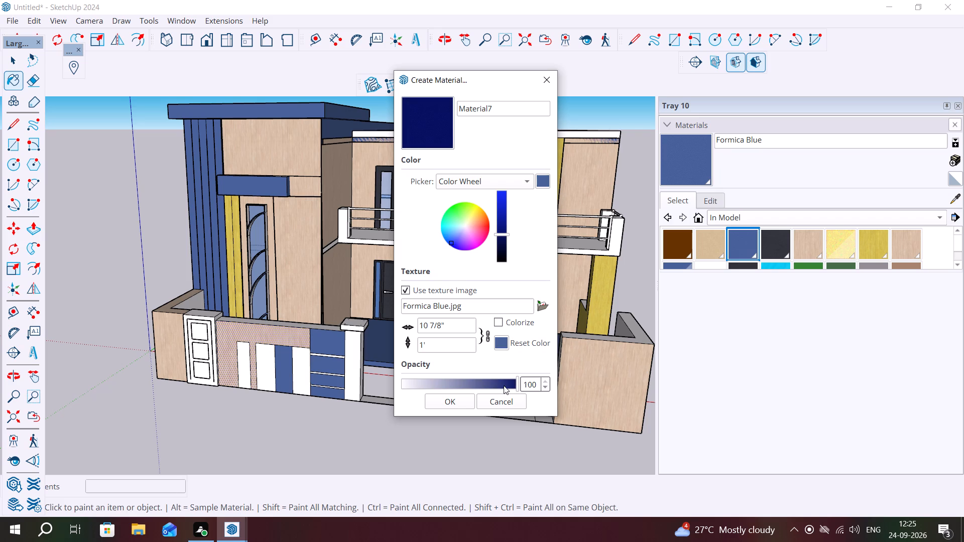
left_click(458, 401)
Paint the middle vertical strip of the tower and the topmost band beside the capped end pillar with the new navy material.
left_click(678, 163)
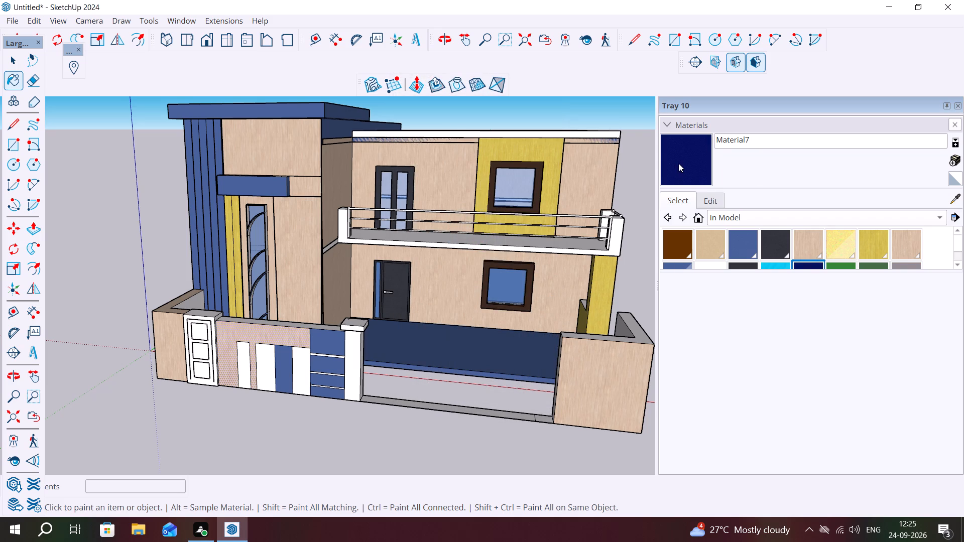
left_click(206, 180)
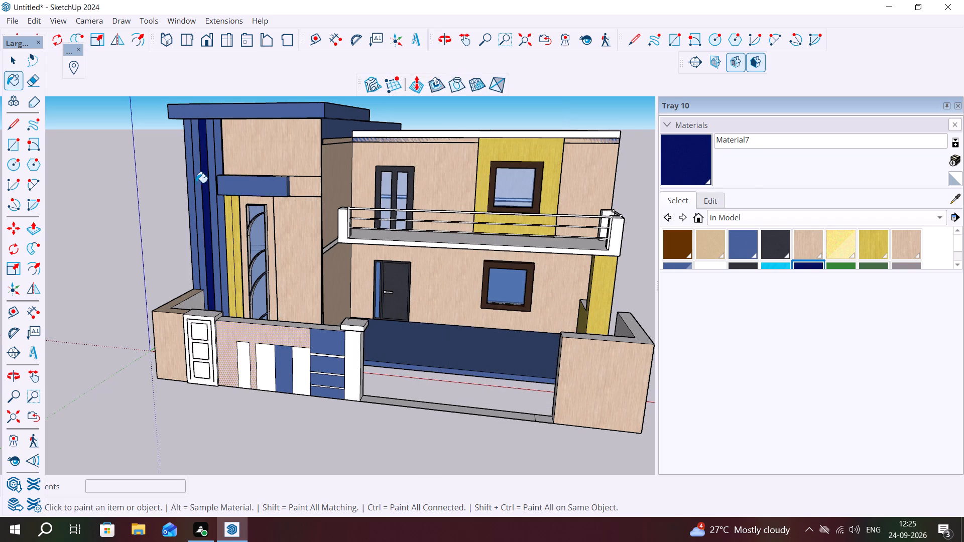
middle_click_drag(196, 182, 314, 207)
left_click(393, 353)
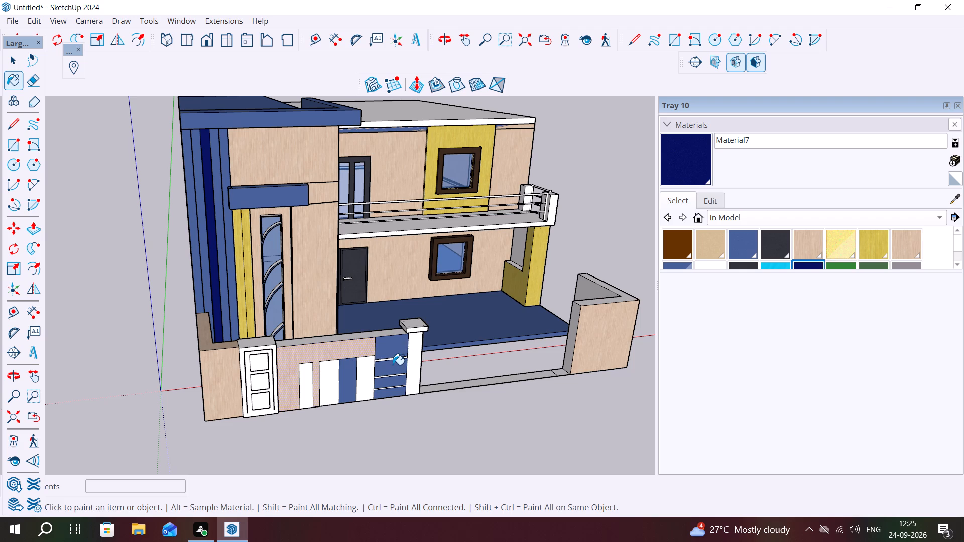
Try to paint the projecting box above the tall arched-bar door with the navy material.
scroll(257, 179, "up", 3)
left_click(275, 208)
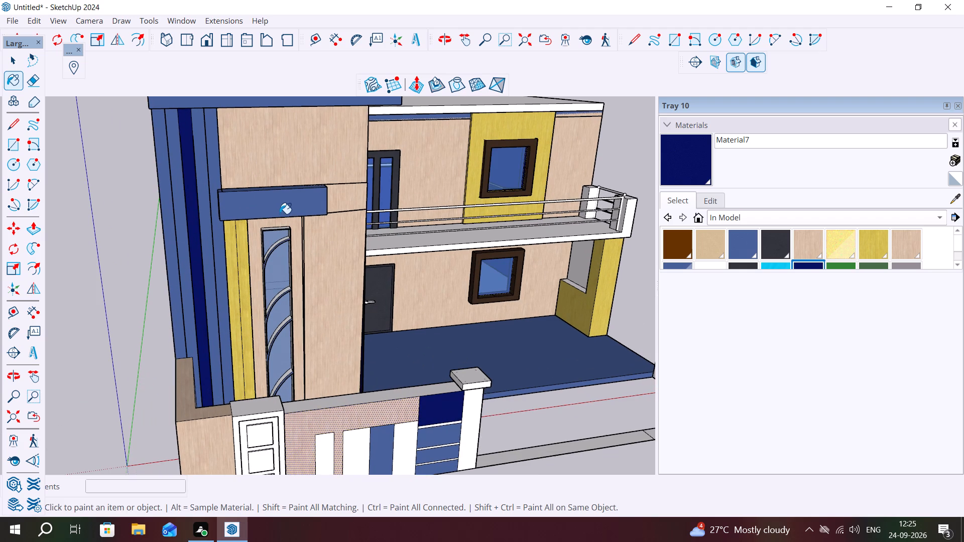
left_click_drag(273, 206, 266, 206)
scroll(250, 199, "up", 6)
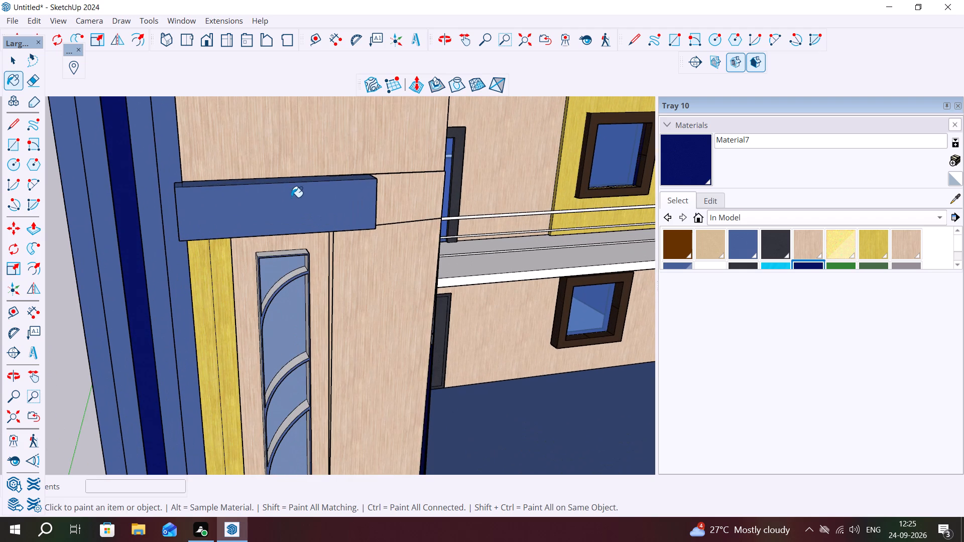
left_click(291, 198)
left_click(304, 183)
Paint the glass panes between the curved bars of the tall door with the navy material.
left_click(271, 276)
left_click(292, 315)
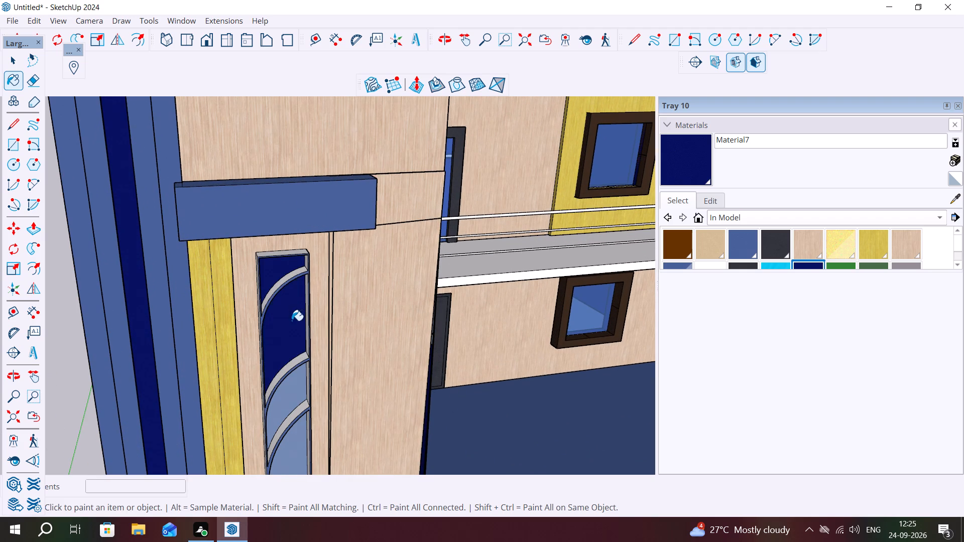
middle_click_drag(289, 325, 243, 221)
scroll(244, 215, "down", 3)
left_click(249, 290)
left_click(257, 342)
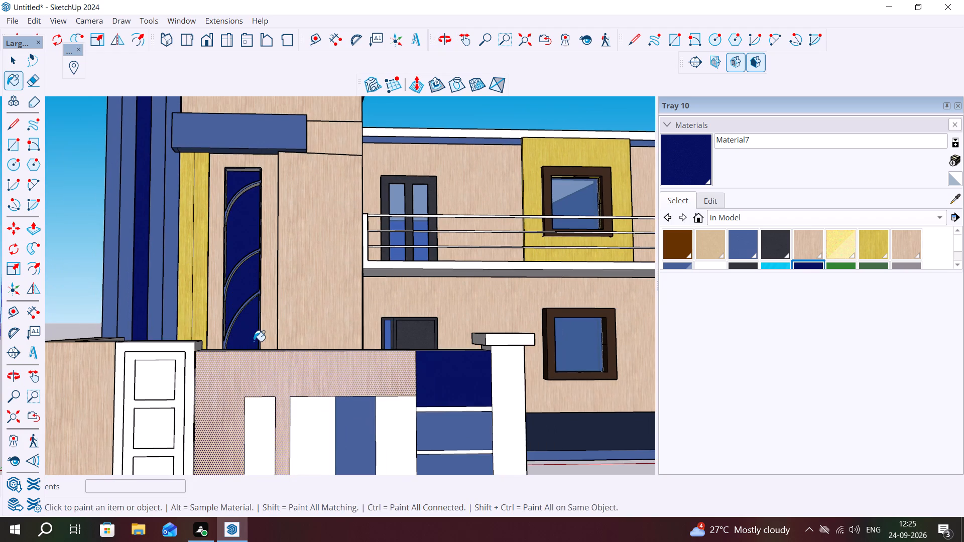
Paint the remaining vertical strips of the tower beside the yellow panel with the navy material.
scroll(303, 300, "down", 3)
left_click(188, 275)
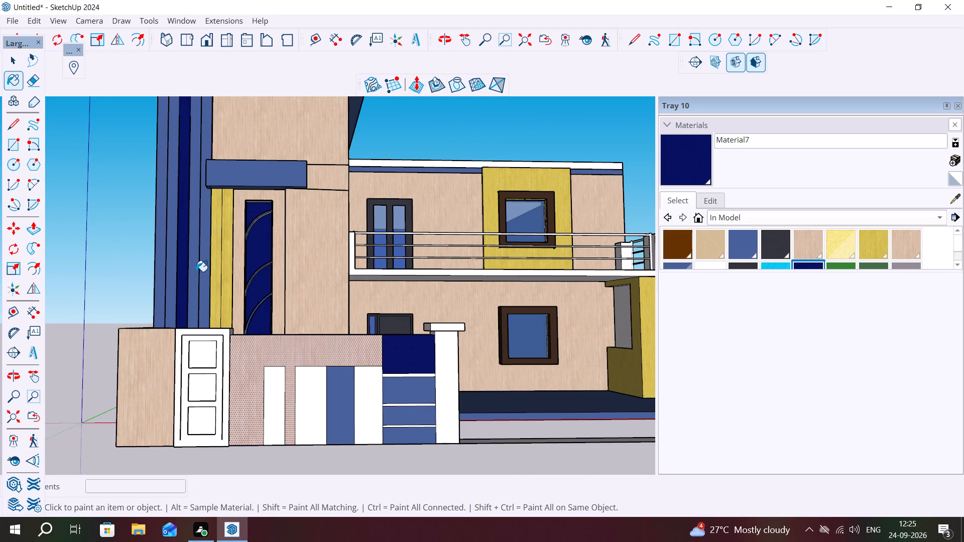
left_click(195, 272)
scroll(190, 278, "up", 4)
left_click(208, 283)
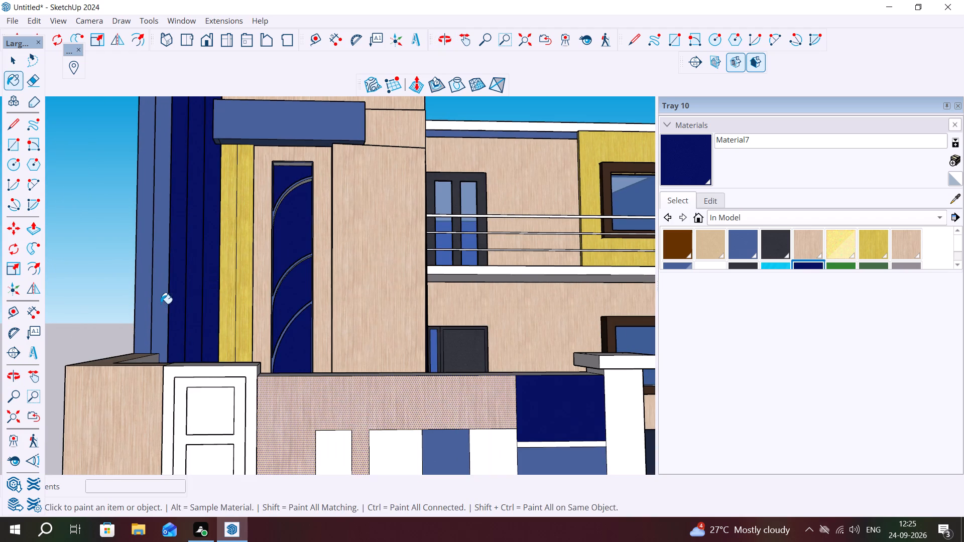
left_click(161, 304)
left_click(141, 307)
Paint the main house body from its roof fascia above the tower with the navy material.
scroll(171, 296, "down", 3)
middle_click_drag(174, 276, 184, 364)
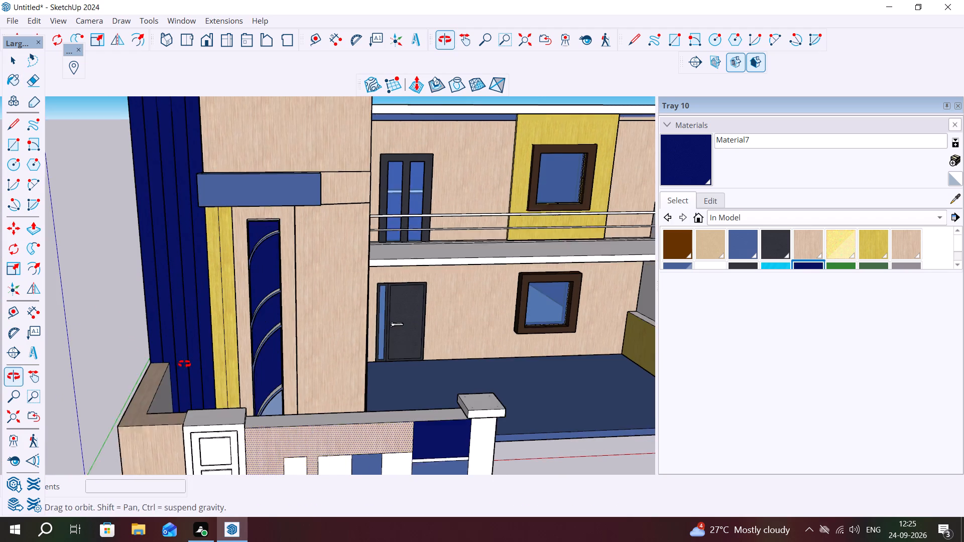
middle_click_drag(184, 364, 184, 371)
middle_click_drag(294, 211, 262, 229)
scroll(333, 236, "down", 6)
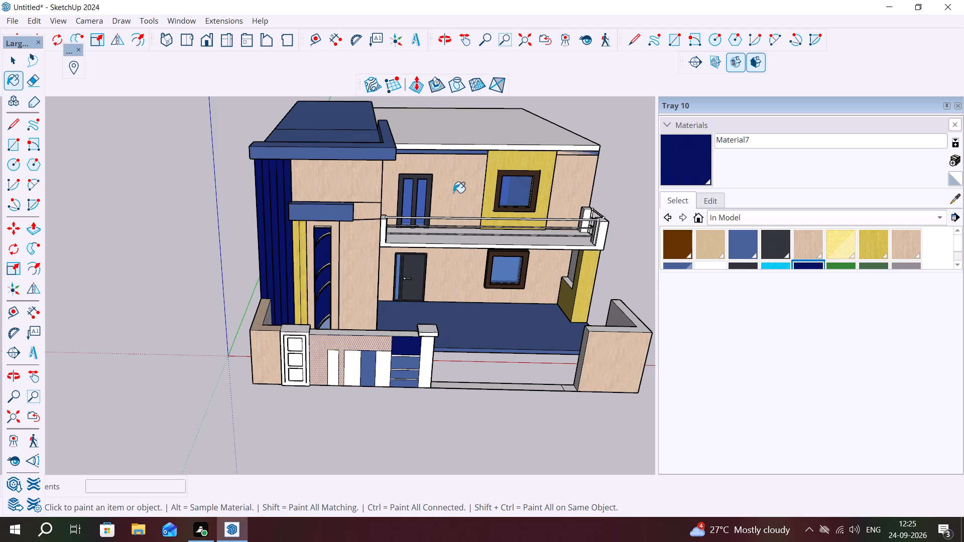
scroll(375, 72, "up", 6)
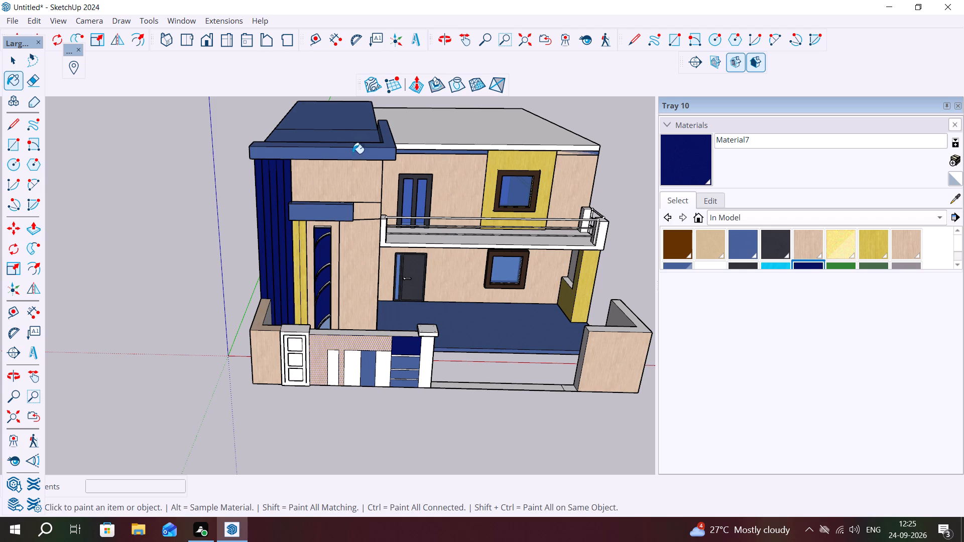
left_click(352, 154)
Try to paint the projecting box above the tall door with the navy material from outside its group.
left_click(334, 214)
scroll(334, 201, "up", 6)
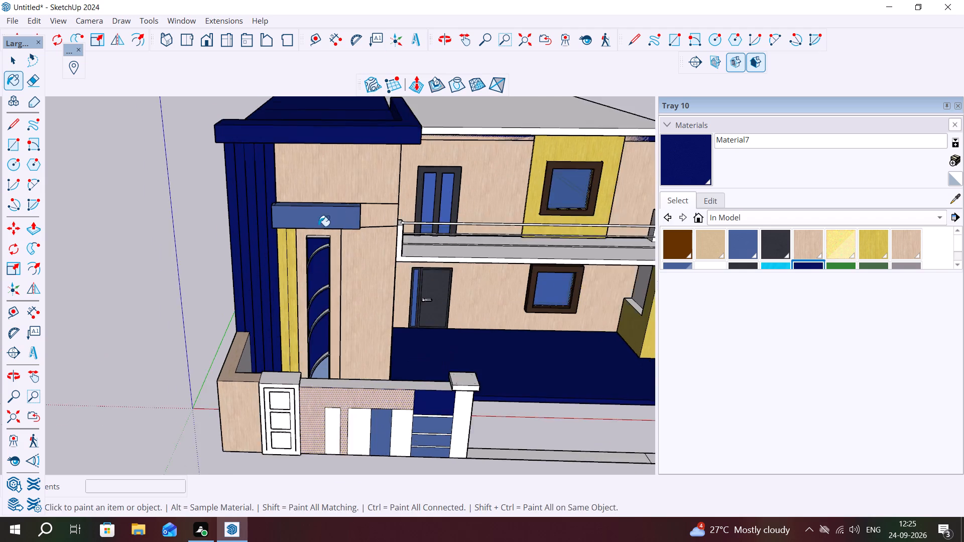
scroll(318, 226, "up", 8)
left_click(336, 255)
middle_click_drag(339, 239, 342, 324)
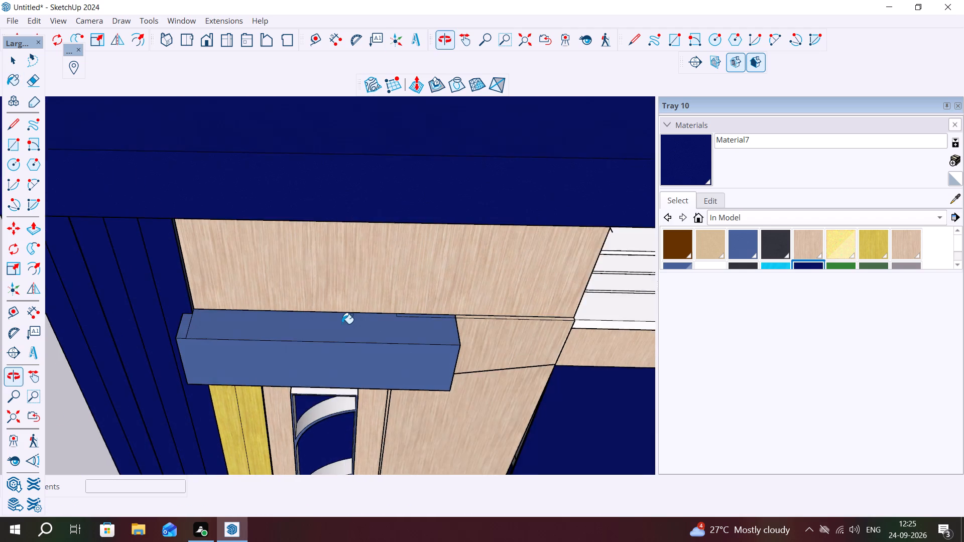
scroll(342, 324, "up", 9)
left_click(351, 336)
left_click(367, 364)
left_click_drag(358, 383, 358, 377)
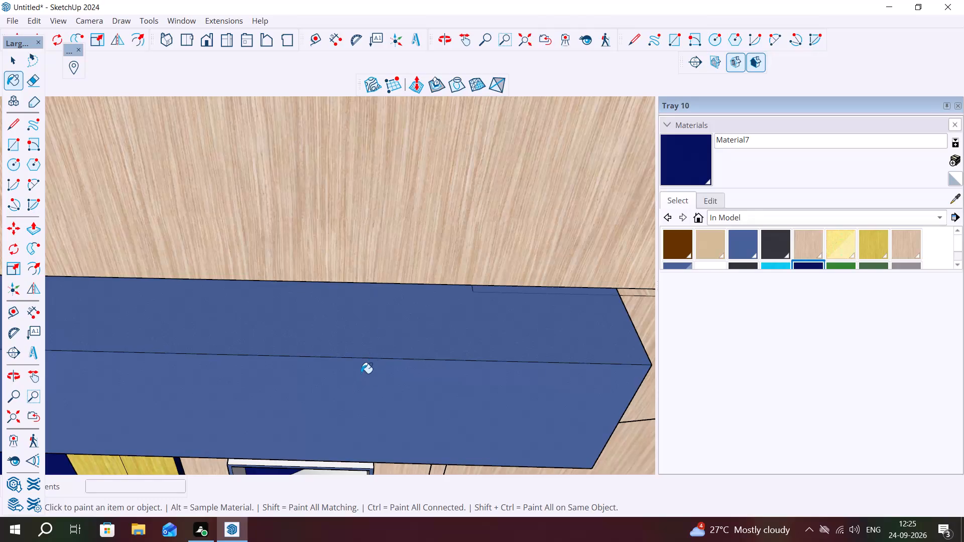
Open the projecting box above the tall door for editing, paint its top, front, end and underside navy, and leave it.
key("Escape")
key("space")
left_click(381, 329)
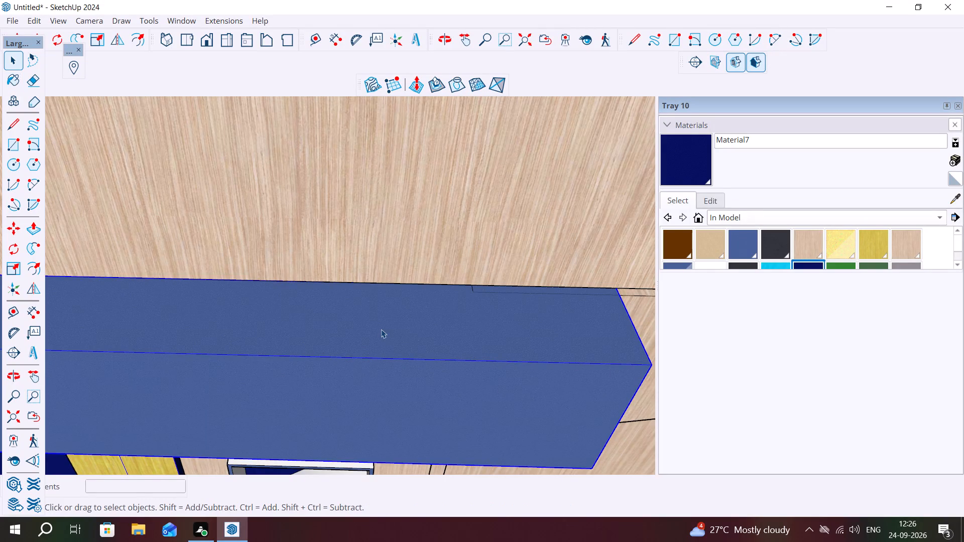
double_click(382, 332)
left_click(399, 345)
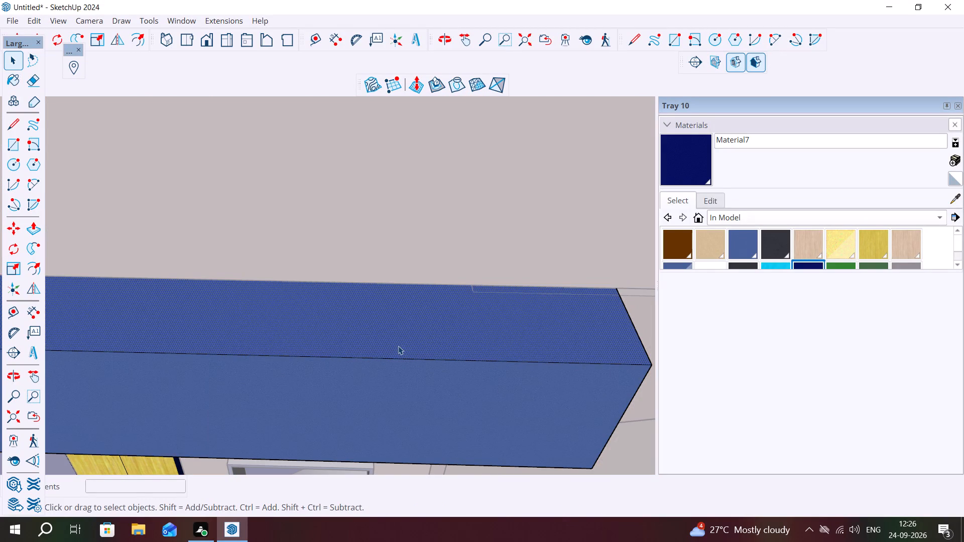
left_click(681, 158)
left_click(526, 316)
scroll(525, 317, "down", 2)
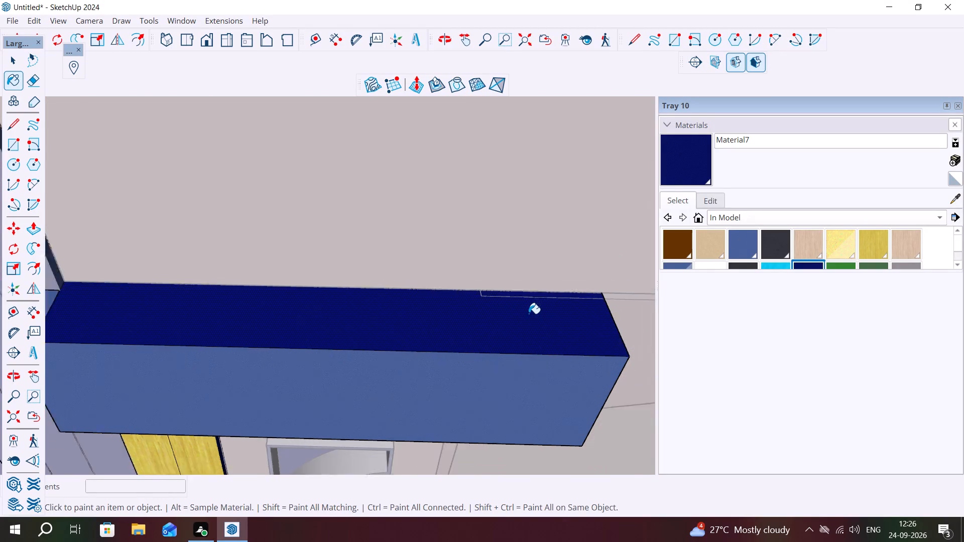
scroll(529, 314, "down", 5)
left_click(514, 361)
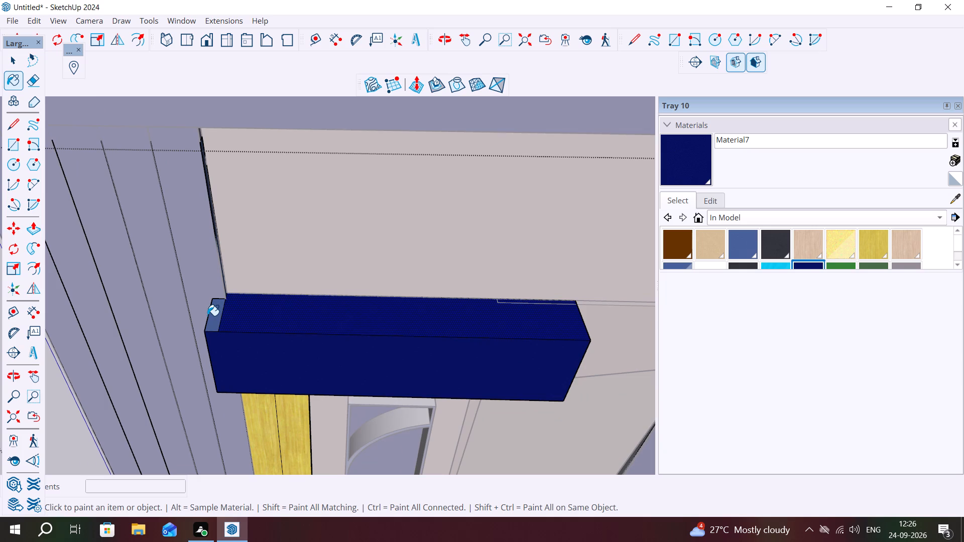
left_click(212, 318)
scroll(233, 332, "down", 6)
middle_click_drag(298, 359, 327, 277)
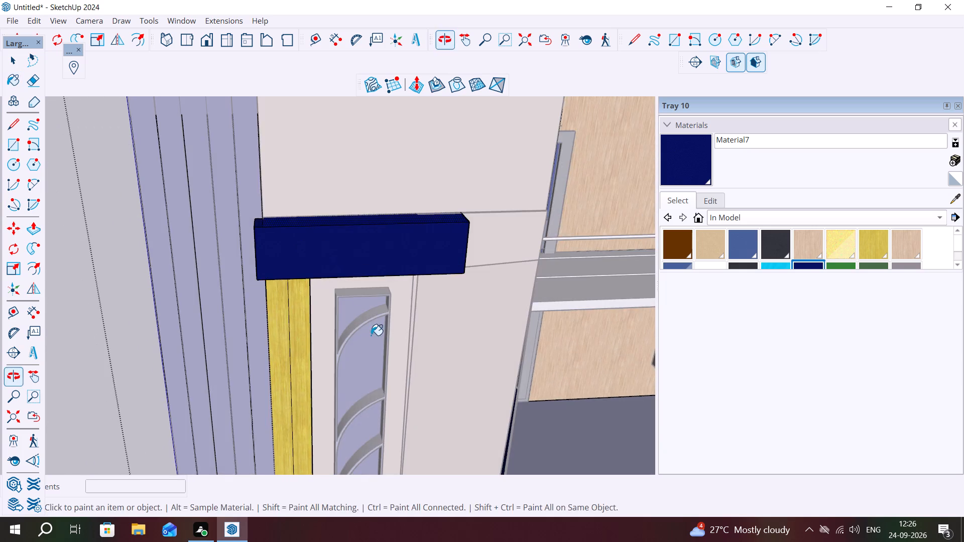
middle_click_drag(359, 298, 367, 129)
scroll(378, 141, "up", 8)
left_click(380, 163)
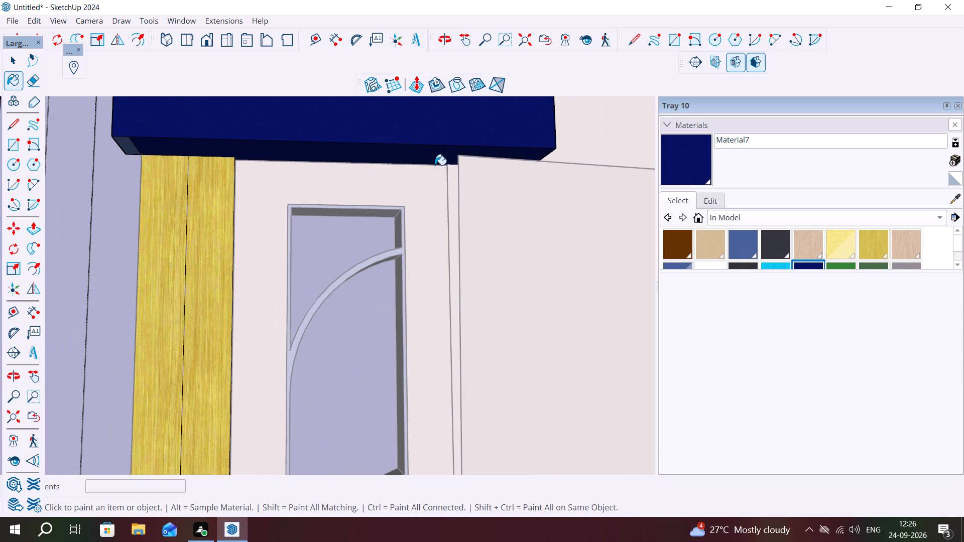
key("space")
scroll(374, 215, "down", 6)
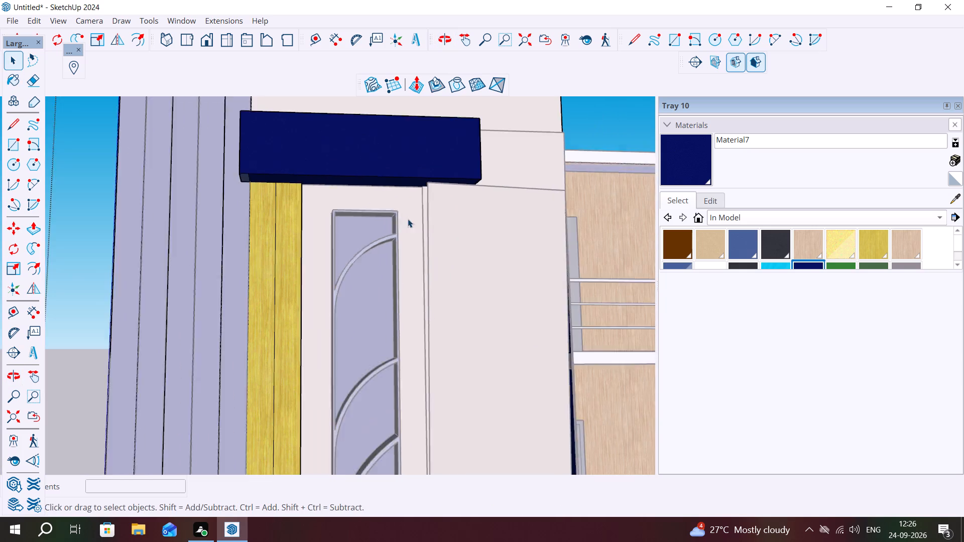
key("Escape")
scroll(367, 238, "down", 9)
scroll(382, 322, "down", 3)
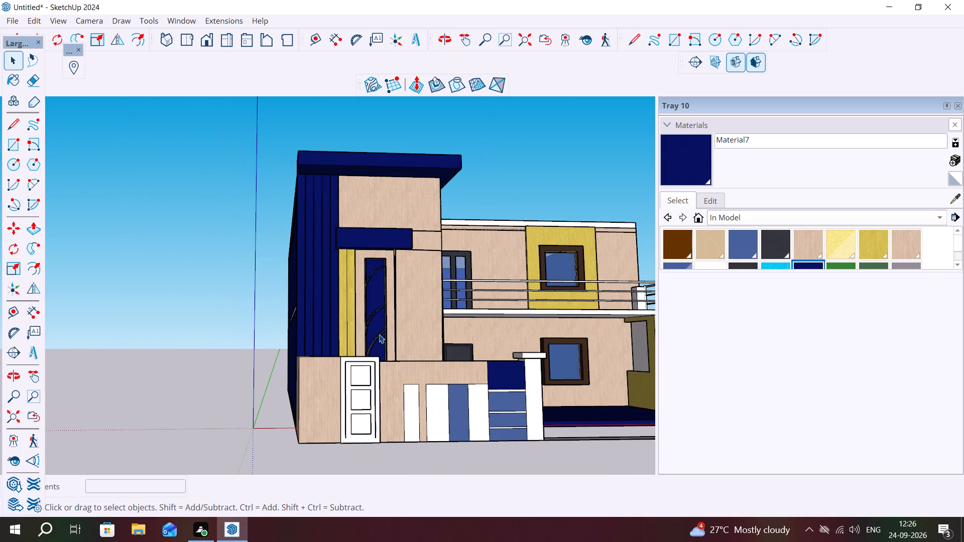
Paint the three lower bands beside the capped end pillar and the middle vertical strip of the boundary wall with the navy material.
left_click(685, 137)
scroll(505, 416, "up", 6)
left_click(509, 404)
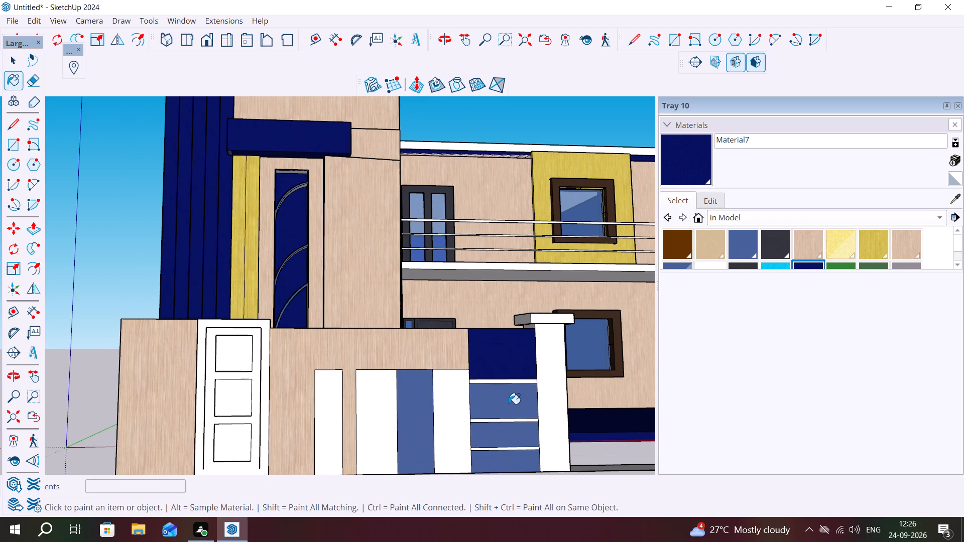
left_click(509, 441)
scroll(493, 425, "down", 4)
left_click(510, 459)
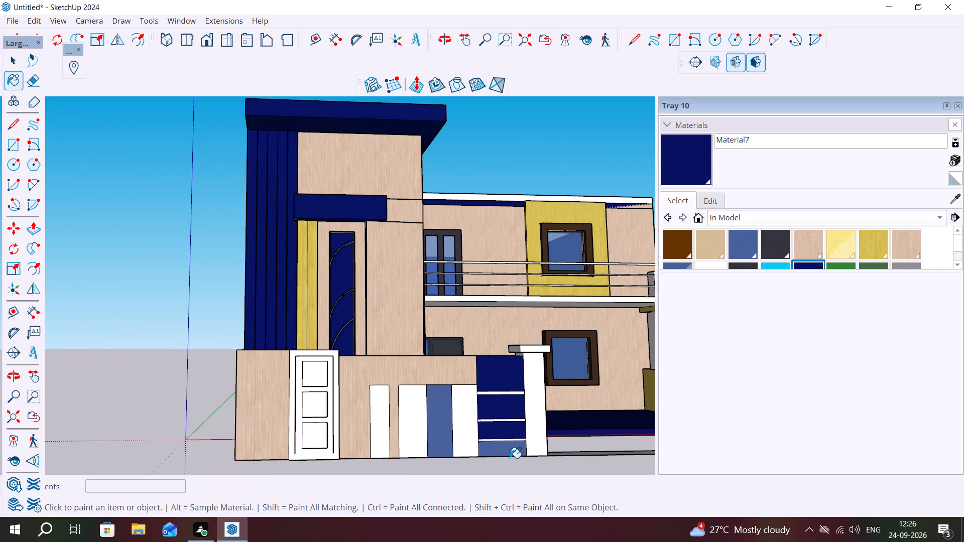
left_click(499, 456)
left_click(439, 434)
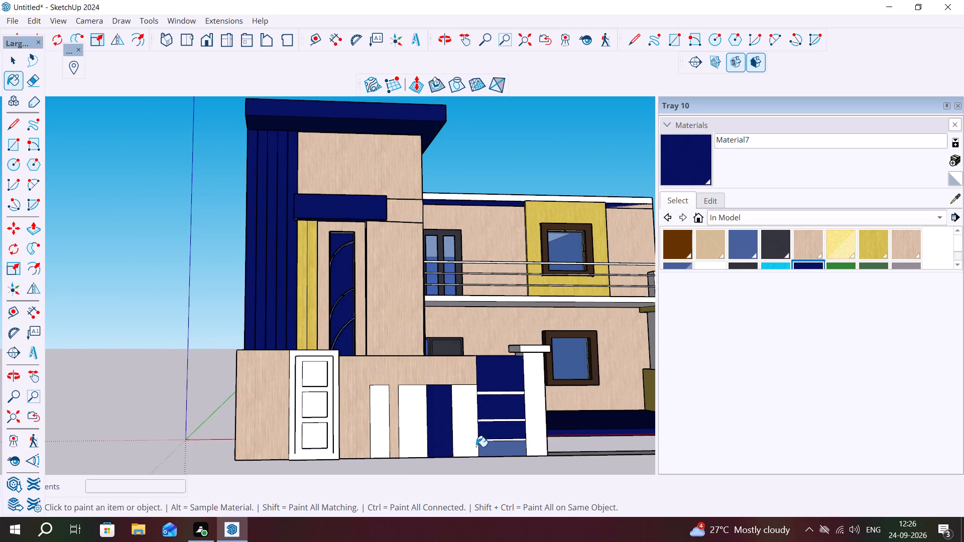
left_click(511, 455)
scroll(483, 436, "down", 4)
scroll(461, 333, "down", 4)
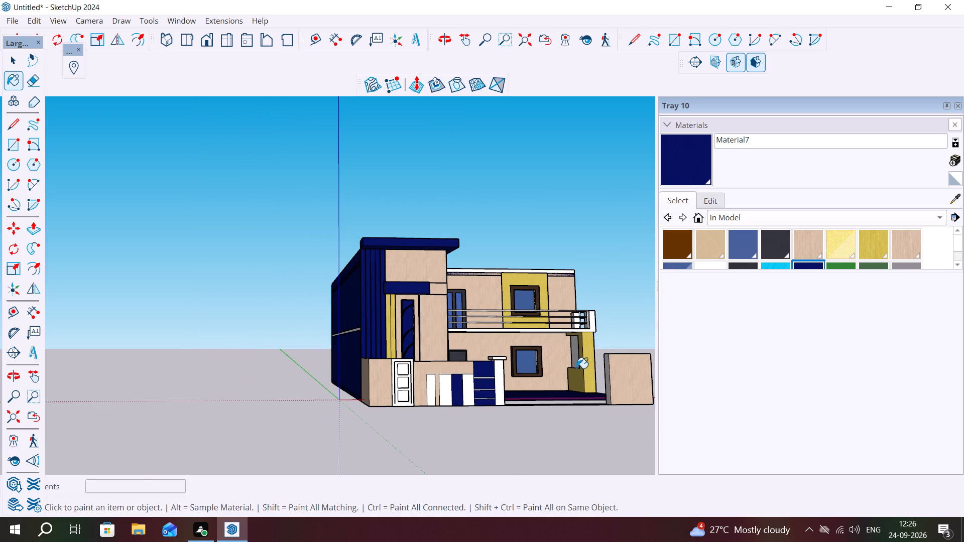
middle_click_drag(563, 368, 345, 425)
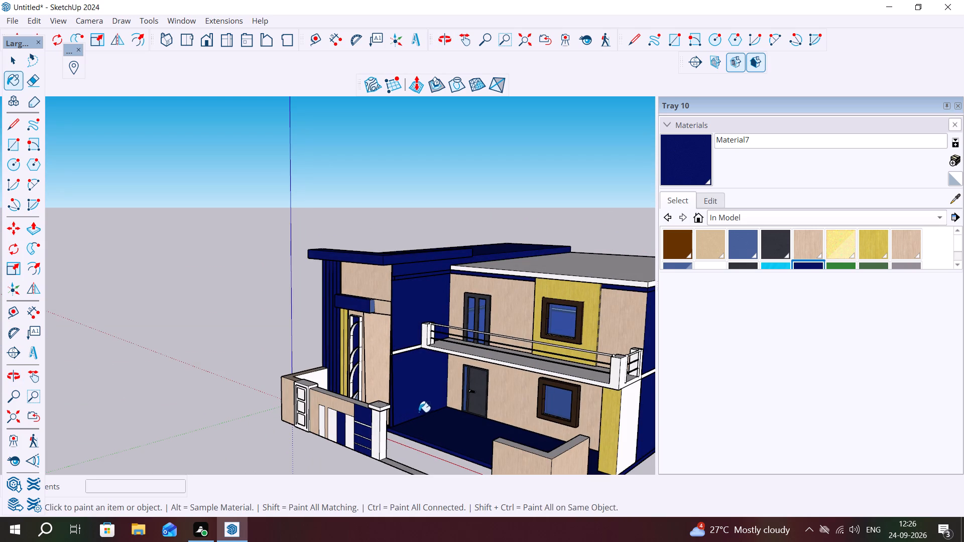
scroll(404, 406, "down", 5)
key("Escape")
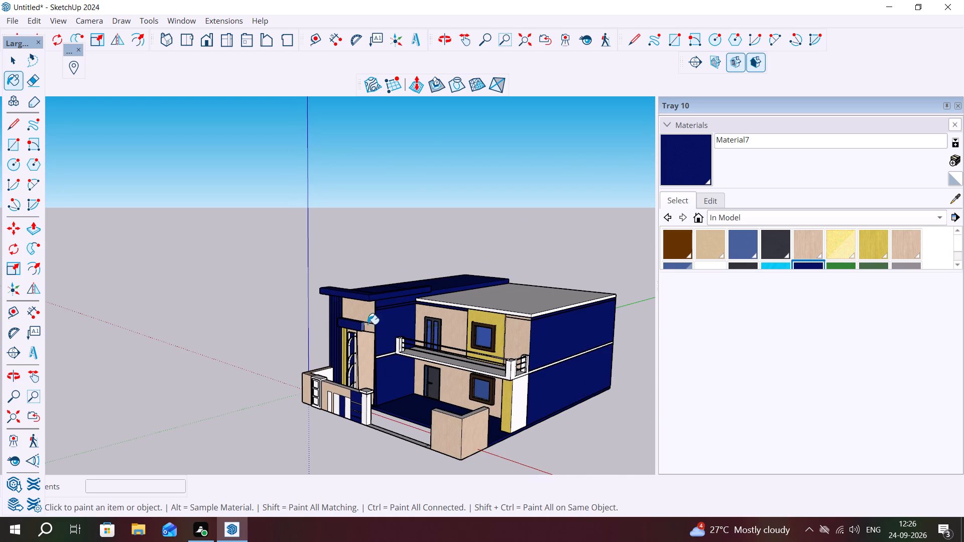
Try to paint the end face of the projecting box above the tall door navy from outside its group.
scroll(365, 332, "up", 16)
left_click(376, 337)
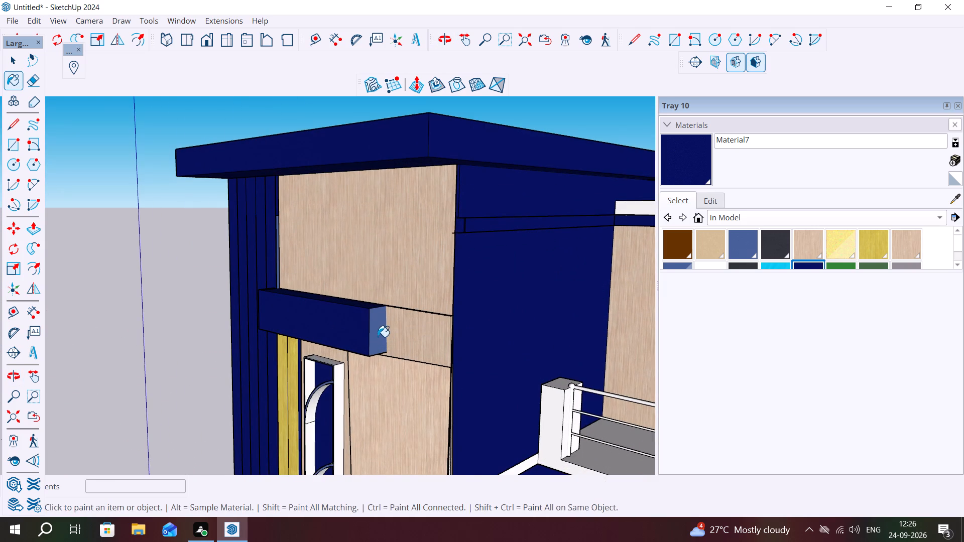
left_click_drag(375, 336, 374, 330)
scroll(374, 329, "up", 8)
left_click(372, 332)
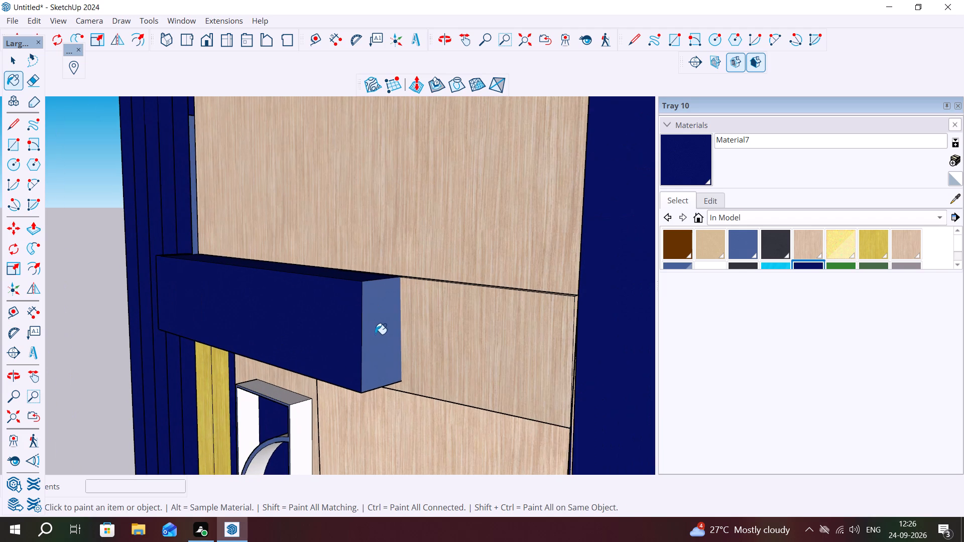
Open the group holding the projecting box above the tall door and paint the box's end face navy with Material7.
key("space")
left_click(374, 329)
left_click(354, 327)
double_click(374, 326)
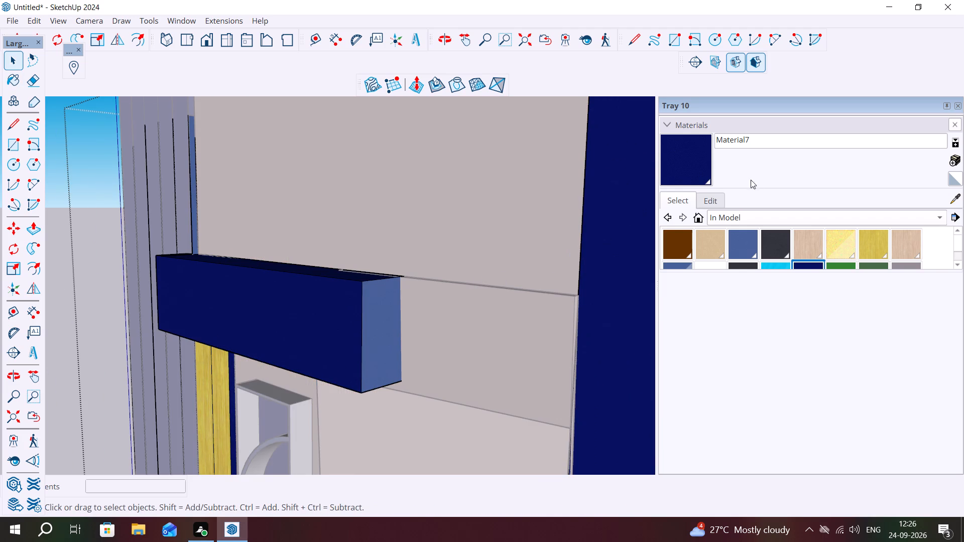
left_click(671, 163)
left_click(371, 332)
key("Escape")
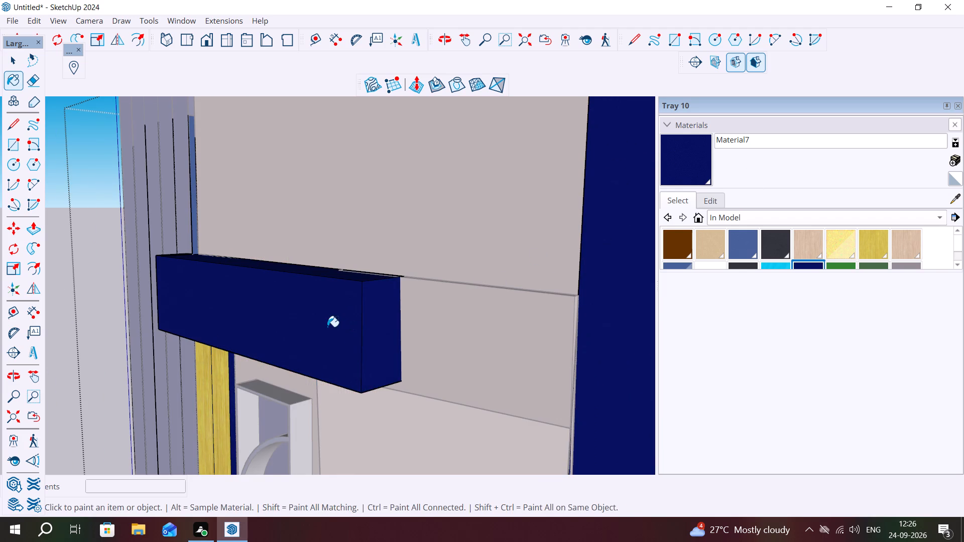
key("space")
Inside the open group, paint both storeys of the recessed wall beside the tower and of the opposite outer side wall with Formica Laminate Light.
scroll(375, 317, "down", 12)
scroll(442, 273, "up", 1)
scroll(442, 273, "down", 5)
left_click(499, 292)
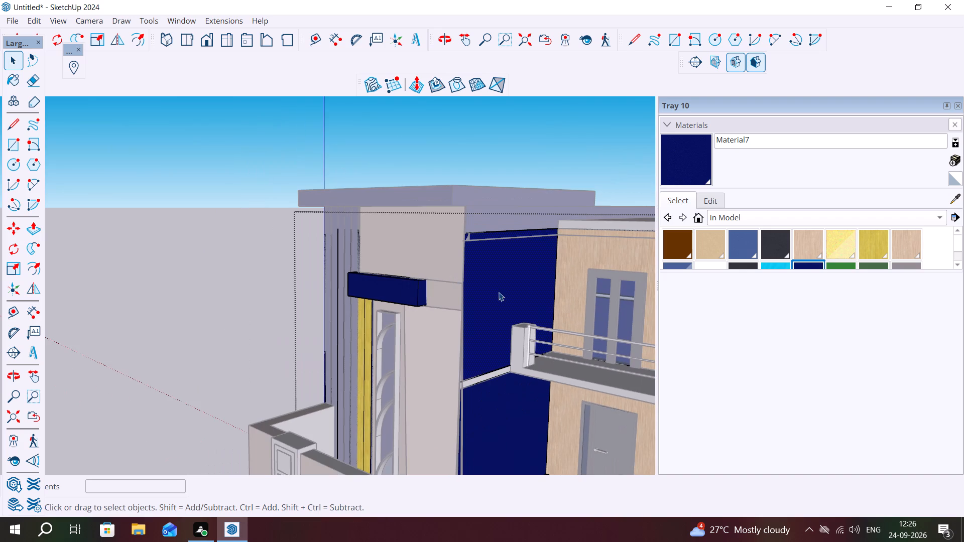
left_click(815, 242)
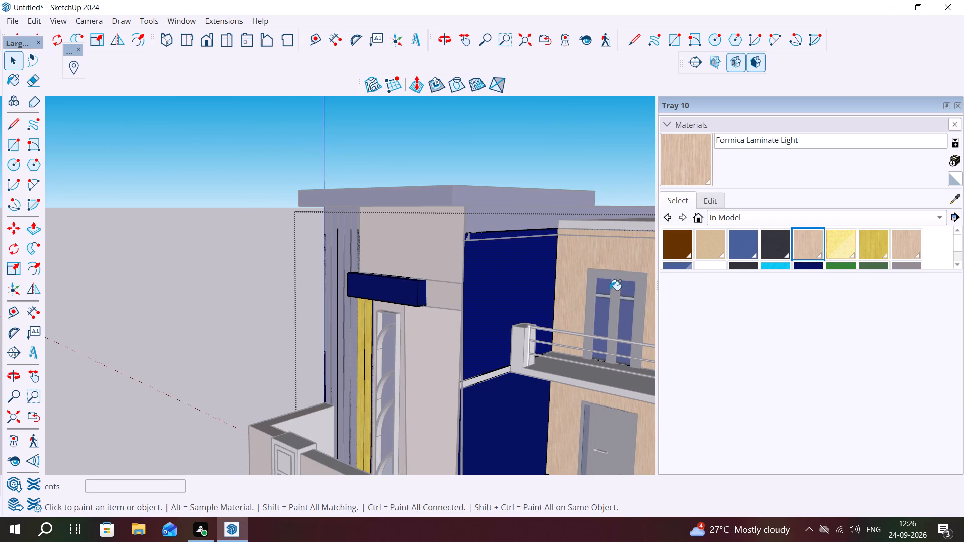
left_click(511, 282)
scroll(501, 286, "down", 5)
left_click(501, 373)
scroll(483, 343, "down", 13)
left_click(590, 329)
left_click(597, 352)
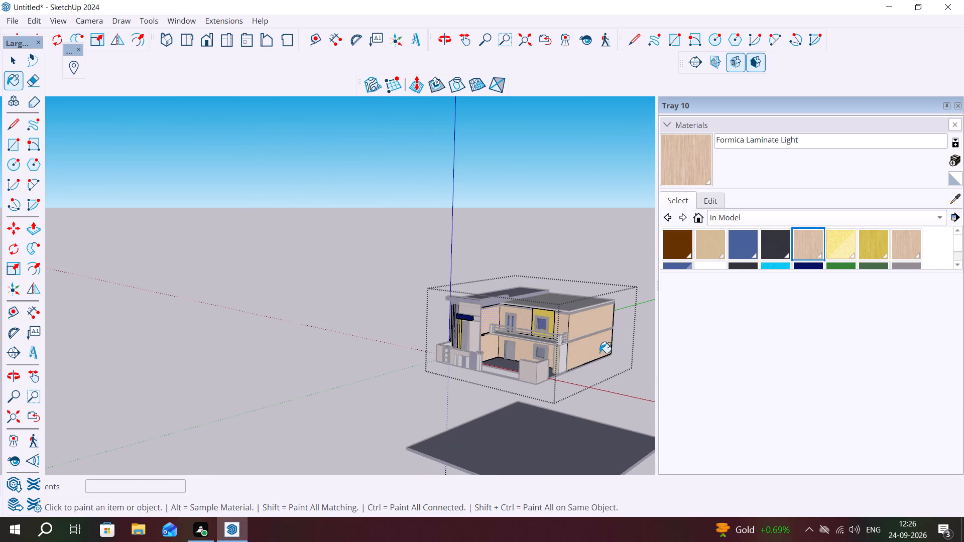
Paint the upper and lower storeys of the house's rear wall with Formica Laminate Light.
scroll(595, 348, "down", 5)
middle_click_drag(599, 337, 285, 457)
scroll(272, 404, "down", 11)
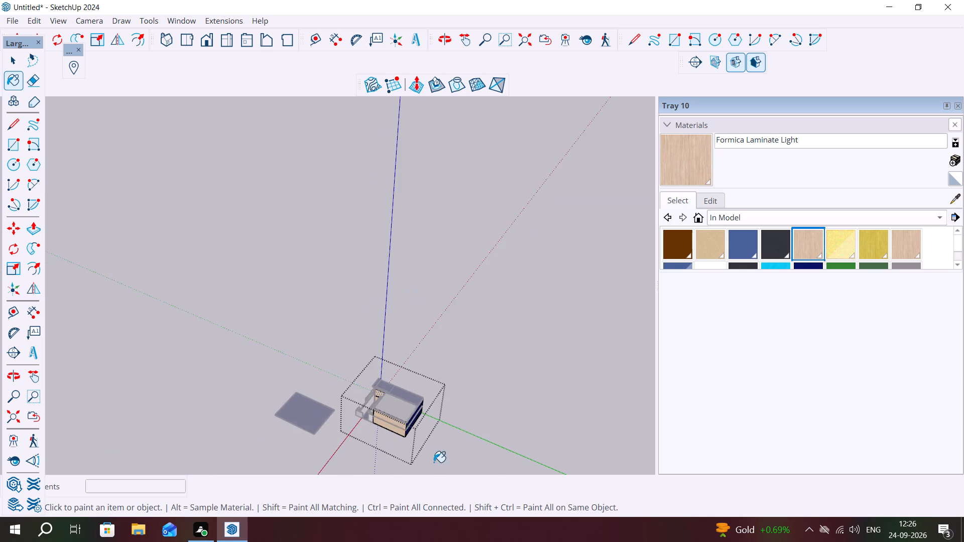
middle_click_drag(431, 459, 336, 328)
scroll(369, 398, "up", 9)
left_click(370, 415)
left_click(388, 443)
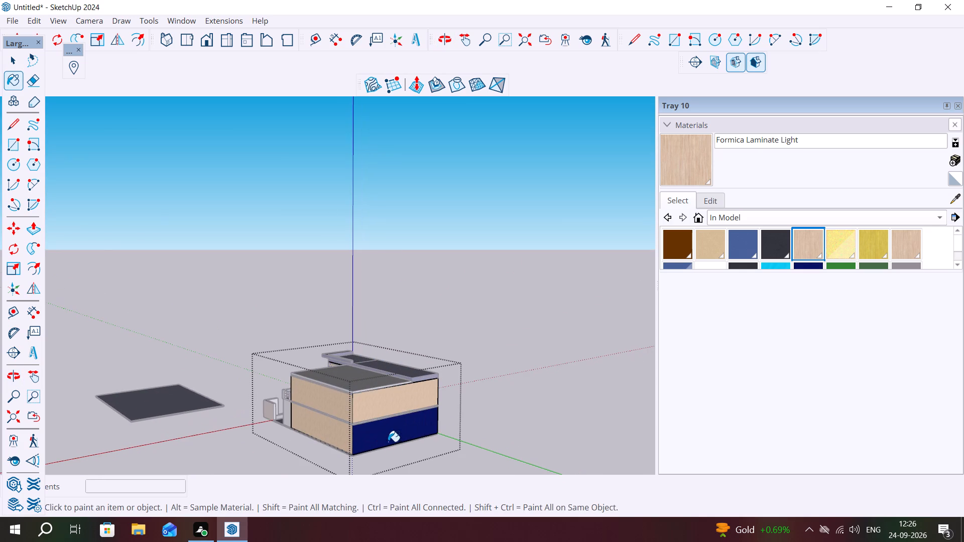
scroll(390, 453, "down", 2)
key("Escape")
key("space")
scroll(386, 420, "down", 3)
middle_click_drag(335, 419, 586, 398)
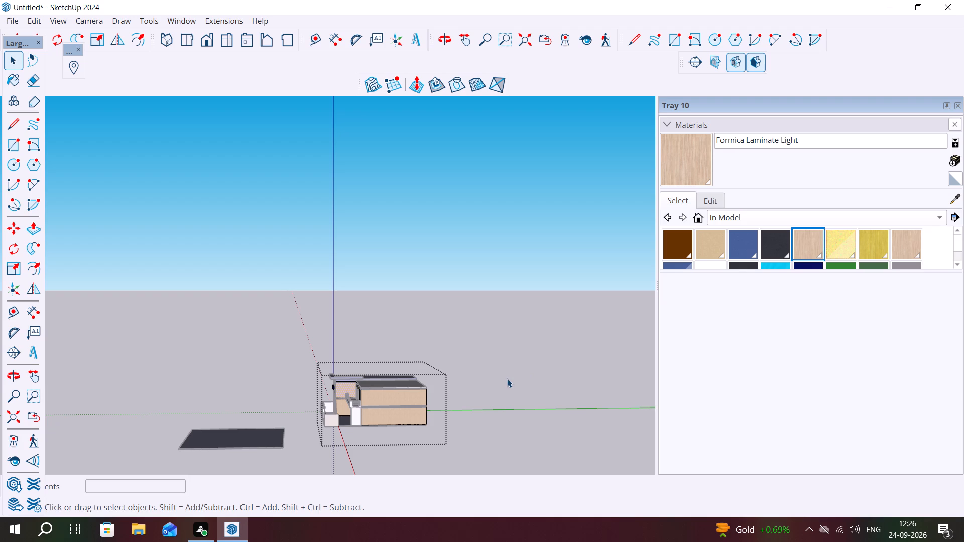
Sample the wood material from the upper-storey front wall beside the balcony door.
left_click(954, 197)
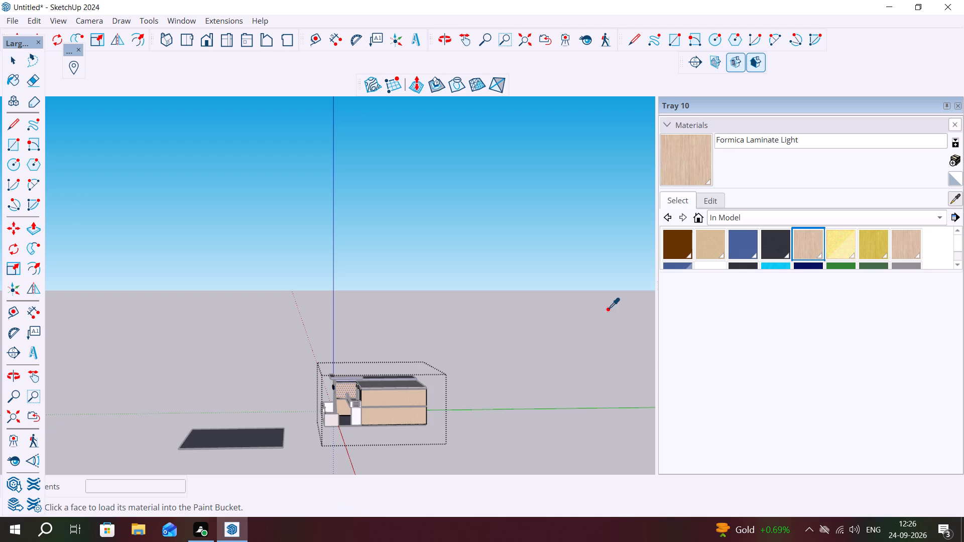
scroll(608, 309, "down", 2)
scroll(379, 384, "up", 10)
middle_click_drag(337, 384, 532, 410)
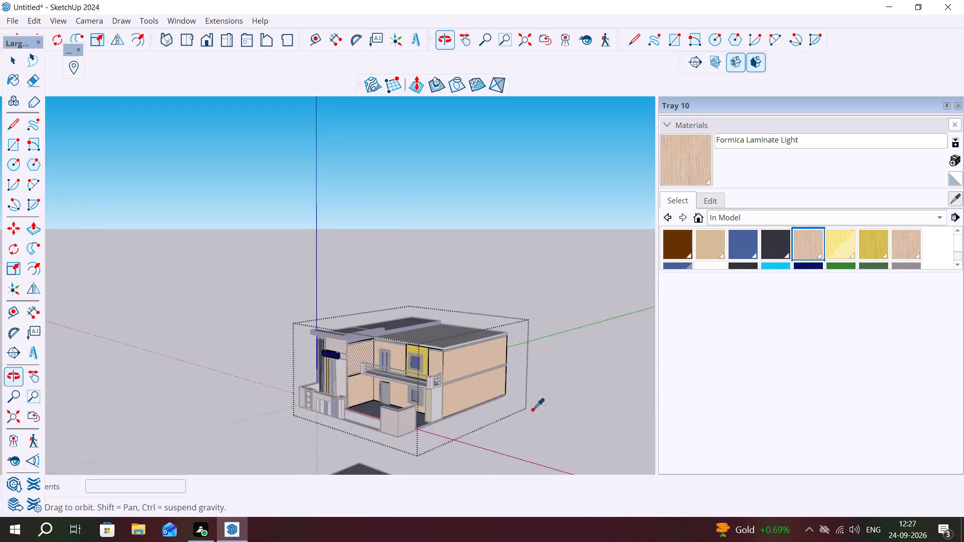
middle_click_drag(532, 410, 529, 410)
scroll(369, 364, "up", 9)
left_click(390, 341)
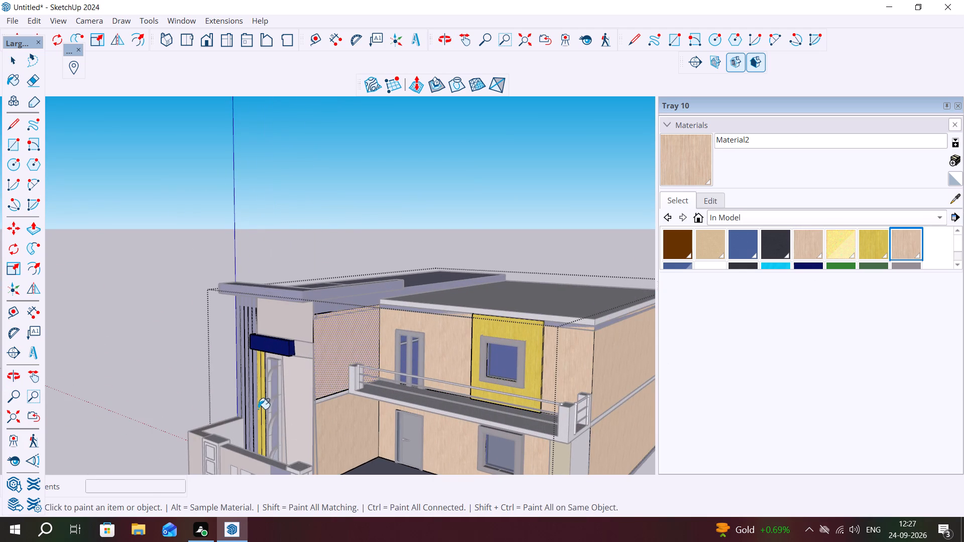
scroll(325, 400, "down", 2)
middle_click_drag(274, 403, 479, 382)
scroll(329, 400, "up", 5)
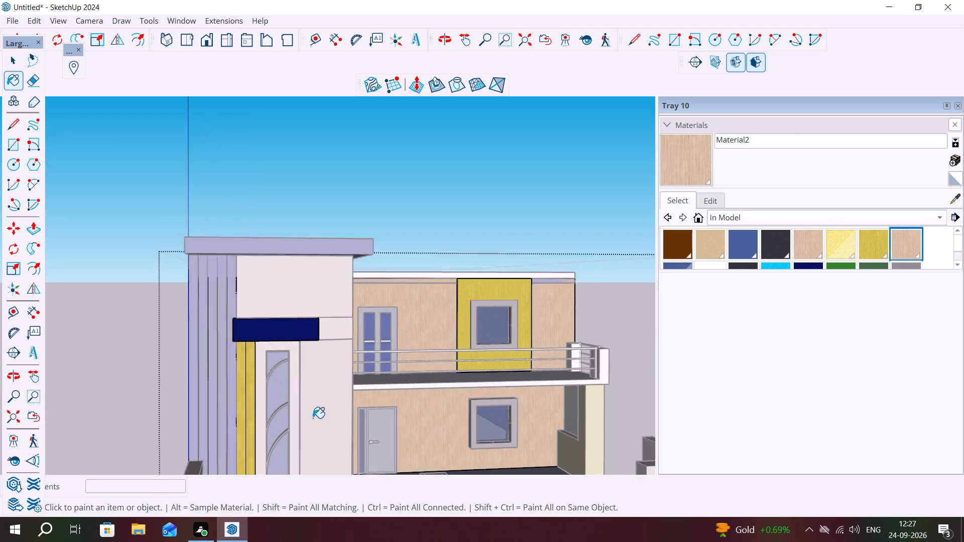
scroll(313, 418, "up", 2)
Leave the open group and paint both storeys of the long tower-side wall with Formica Laminate Light sampled from the boundary wall.
key("Escape")
key("space")
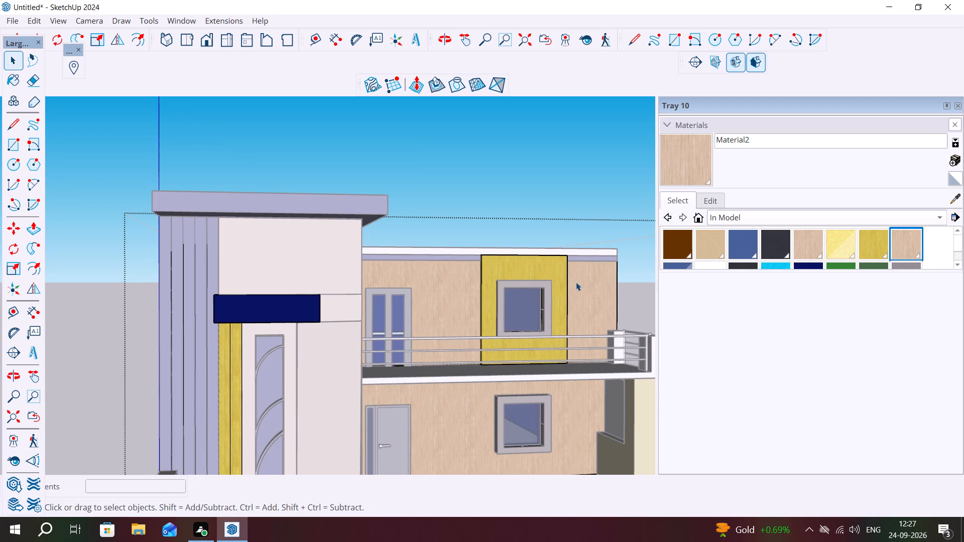
left_click(568, 211)
scroll(491, 313, "down", 2)
scroll(455, 283, "down", 1)
middle_click_drag(450, 274, 427, 242)
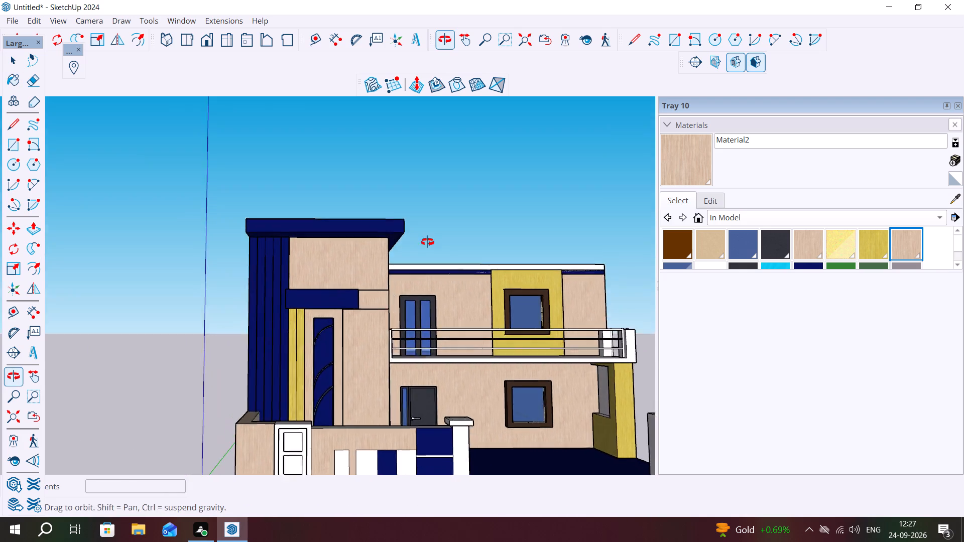
middle_click_drag(427, 242, 428, 242)
scroll(434, 311, "down", 3)
middle_click_drag(393, 394, 546, 425)
middle_click_drag(266, 398, 417, 369)
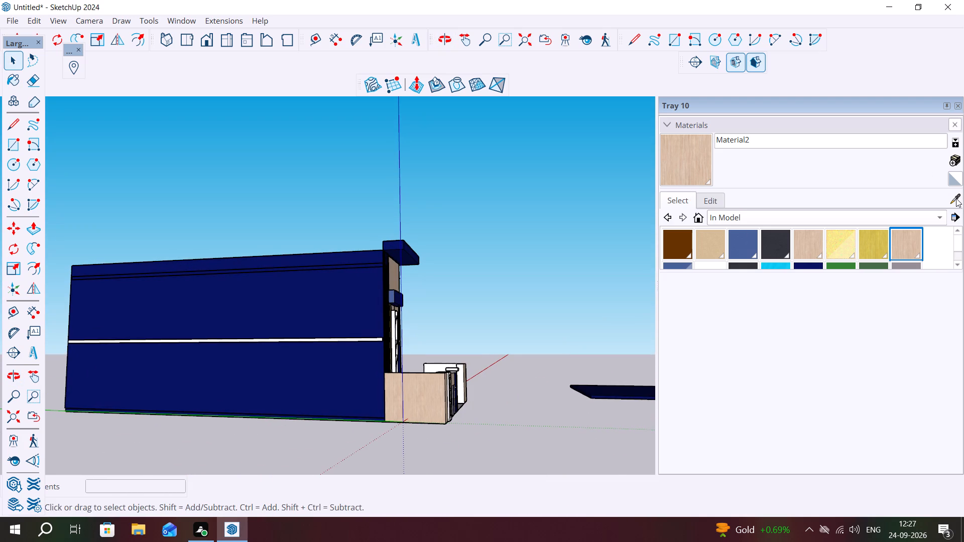
left_click(954, 196)
left_click(439, 397)
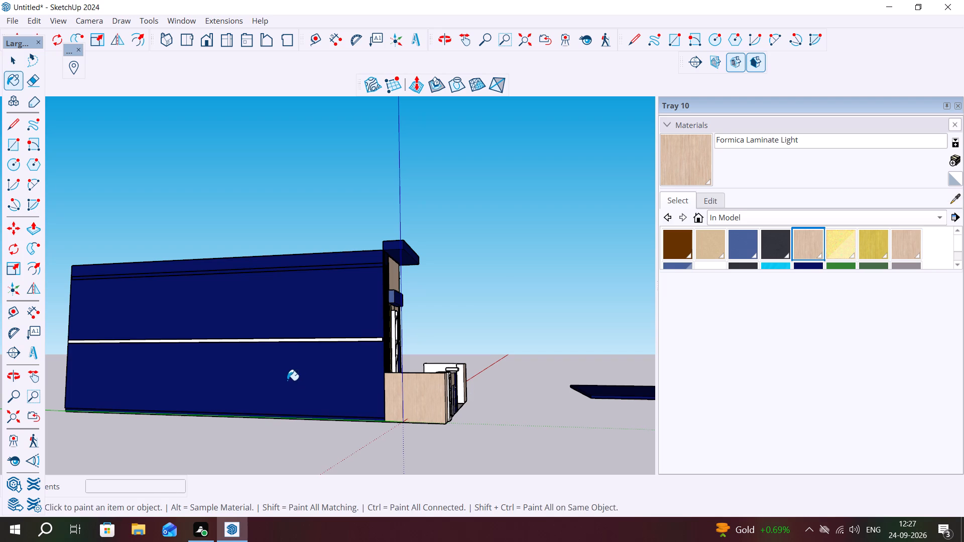
left_click(290, 379)
left_click(315, 298)
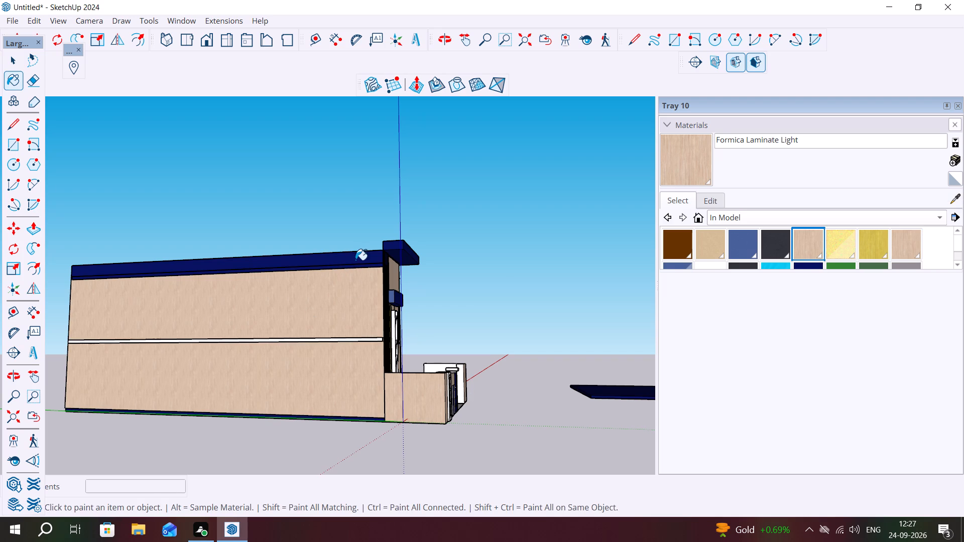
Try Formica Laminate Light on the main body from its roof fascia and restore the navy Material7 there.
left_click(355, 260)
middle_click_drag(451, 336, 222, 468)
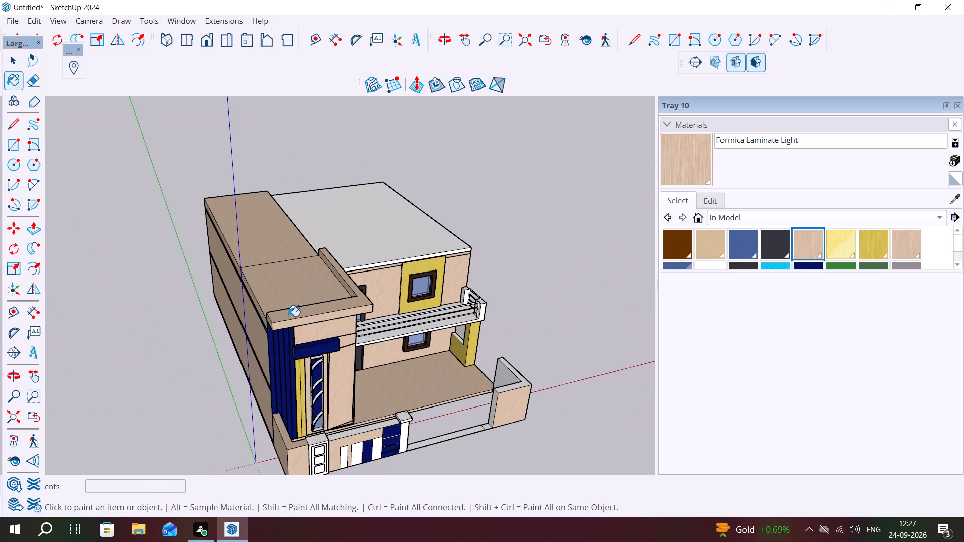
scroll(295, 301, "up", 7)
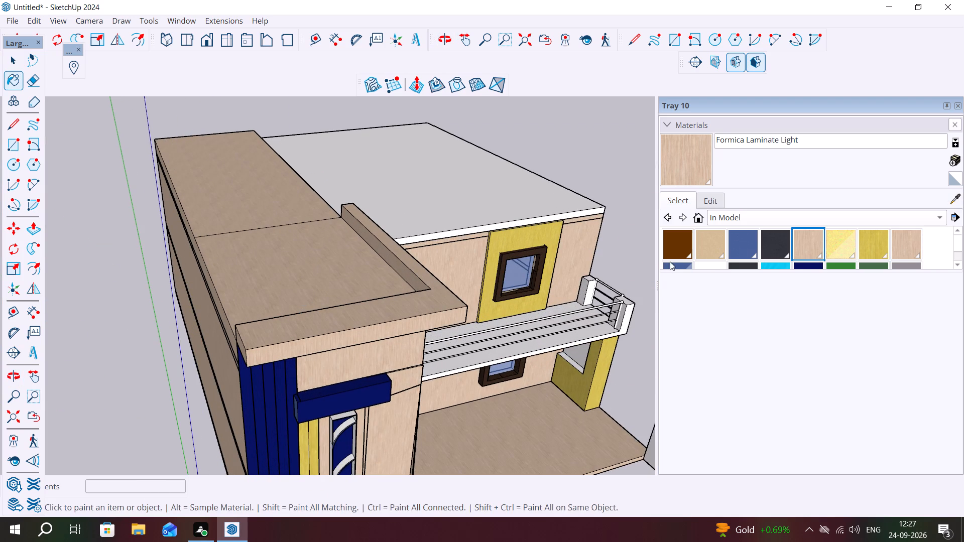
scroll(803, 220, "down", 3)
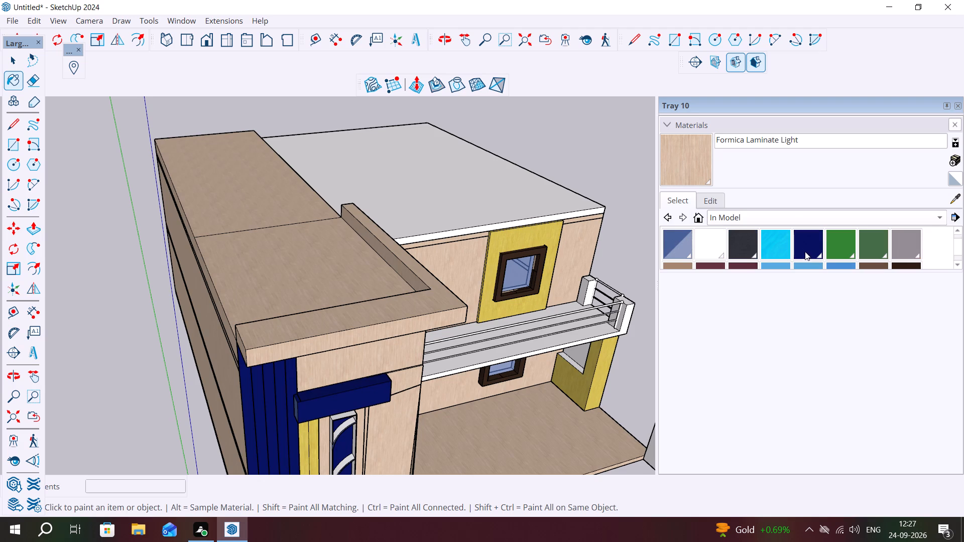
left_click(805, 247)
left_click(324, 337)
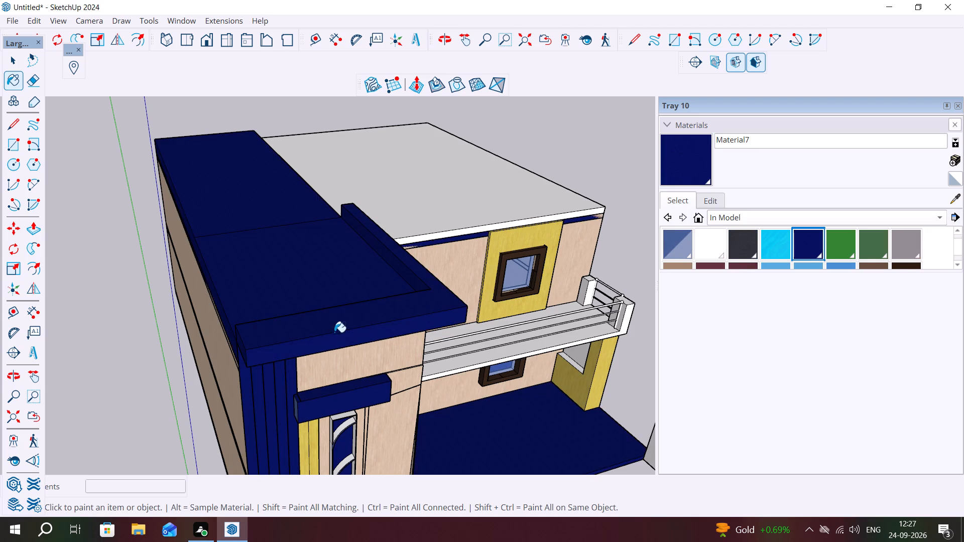
Draw a narrow full-height vertical rectangle, about 1' 2 1/2" tall, on the front face of the tower's roof fascia.
middle_click_drag(359, 329, 295, 291)
key("space")
scroll(211, 282, "up", 7)
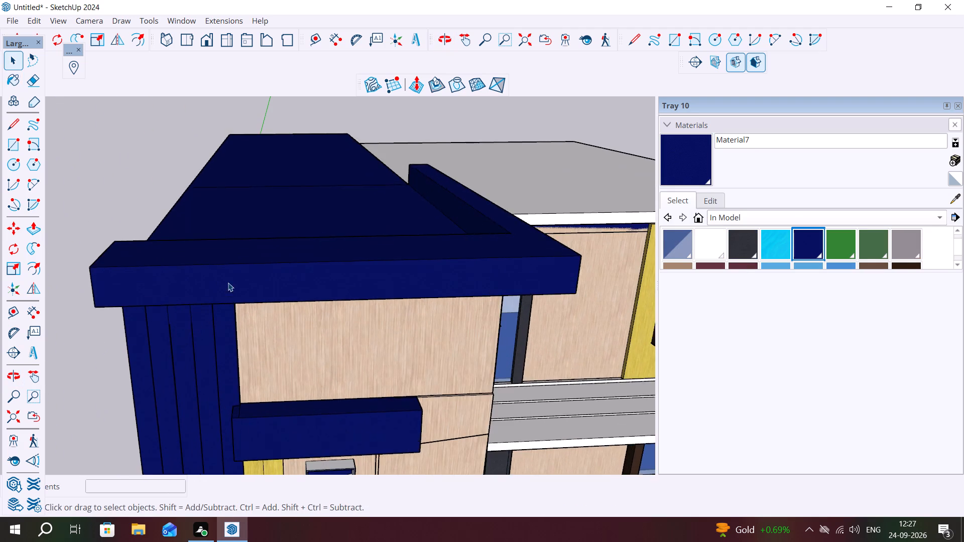
middle_click_drag(232, 265, 227, 211)
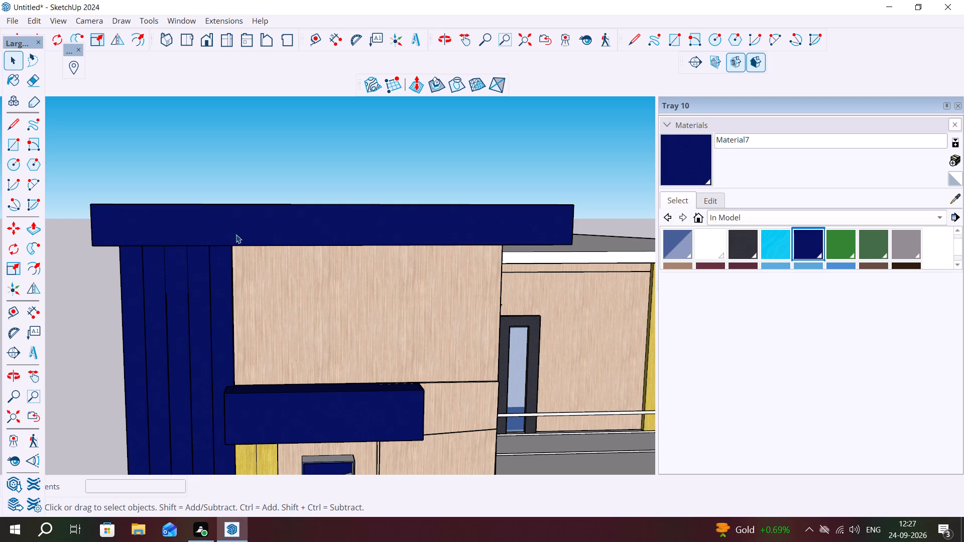
key("r")
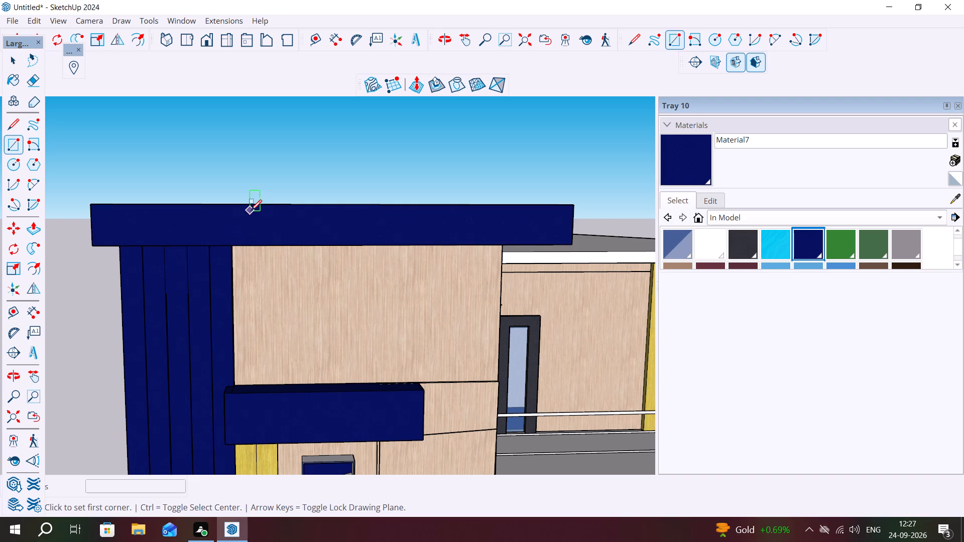
left_click(257, 204)
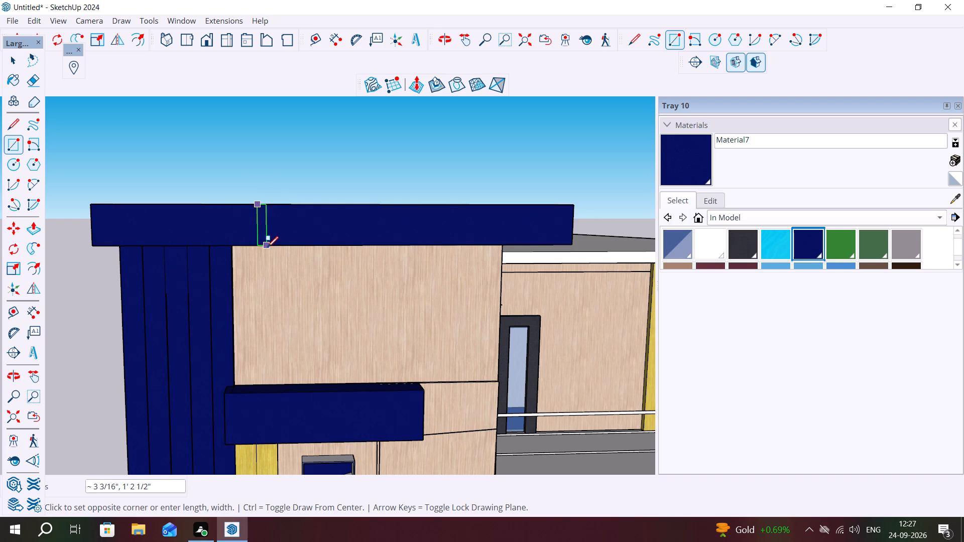
left_click(269, 247)
key("space")
Copy the fascia strip about 3' 5 13/16" along the fascia away from the navy flutes, dividing the distance into 3 intervals.
double_click(264, 231)
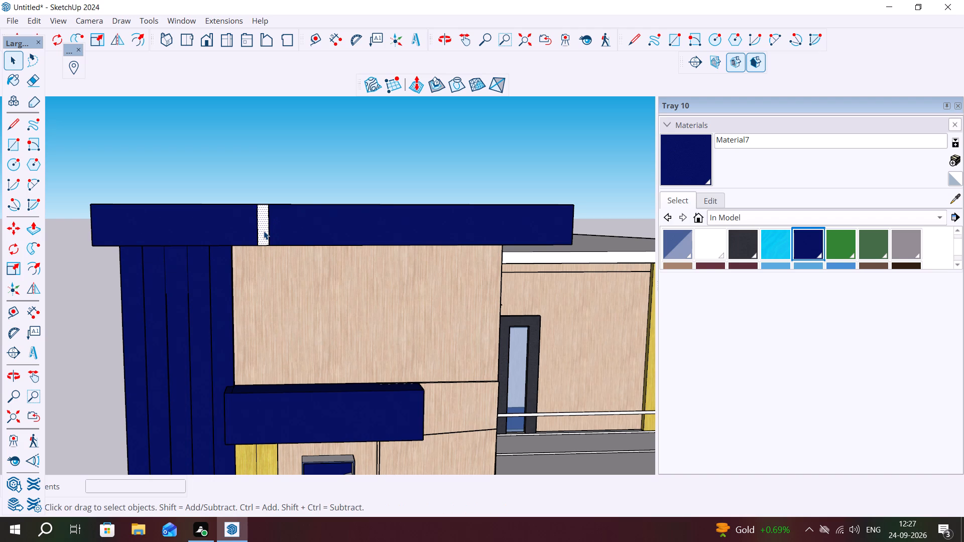
key("m")
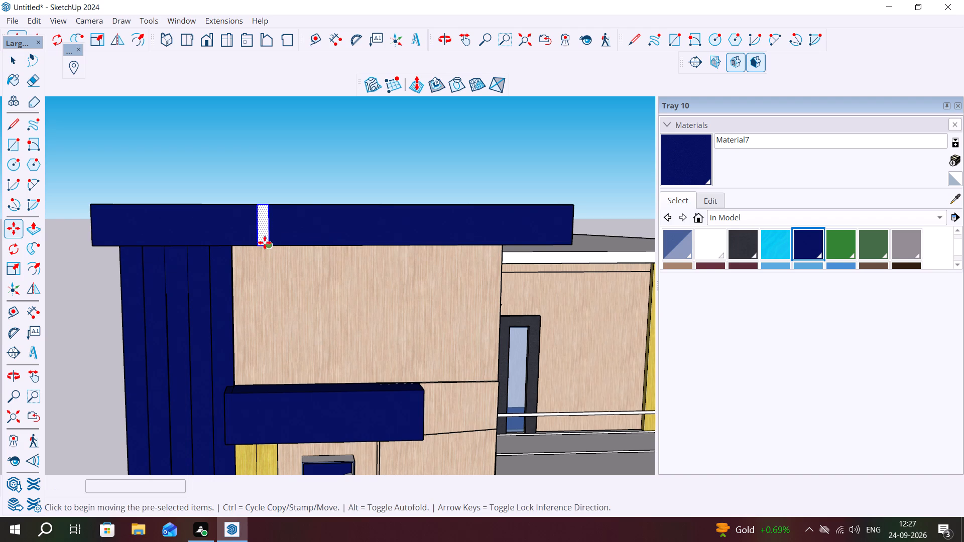
left_click(269, 244)
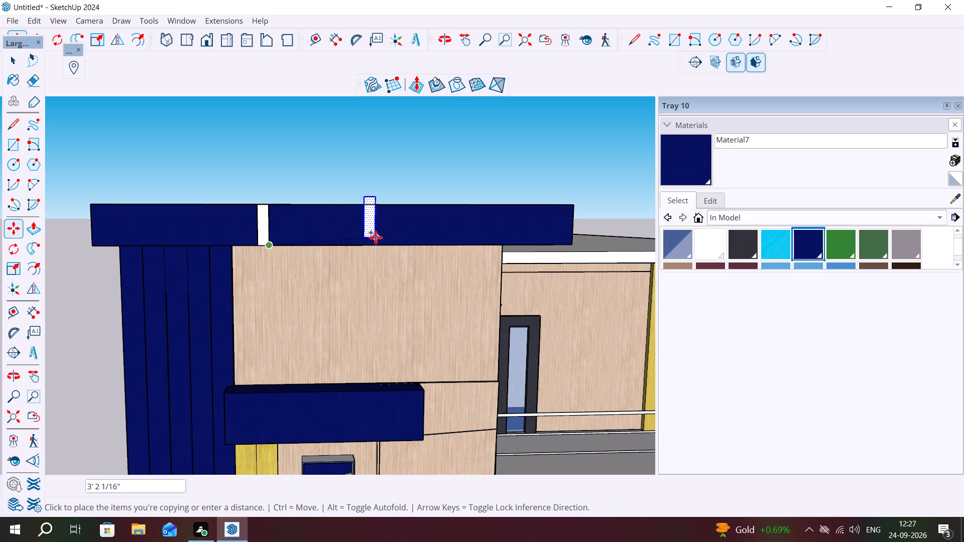
left_click(386, 246)
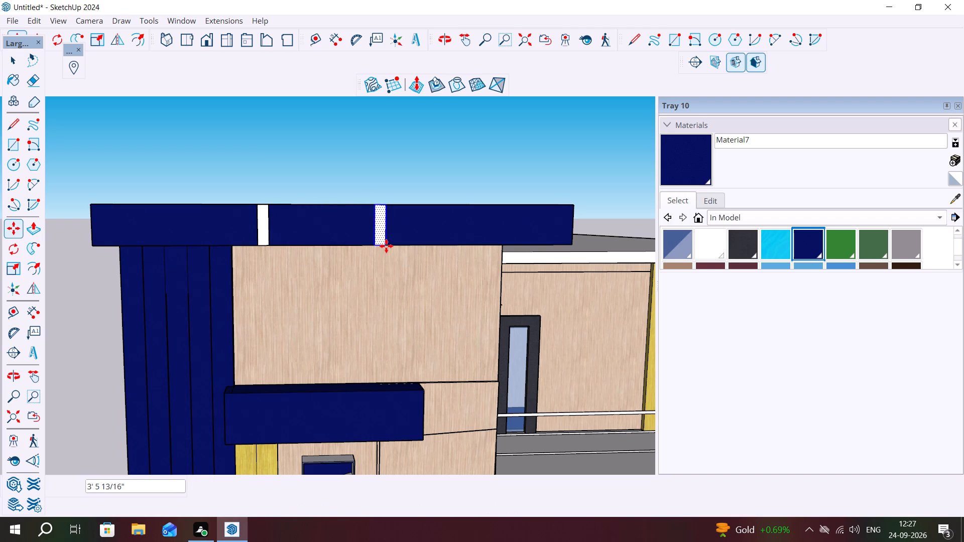
key("3")
key("slash")
key("Return")
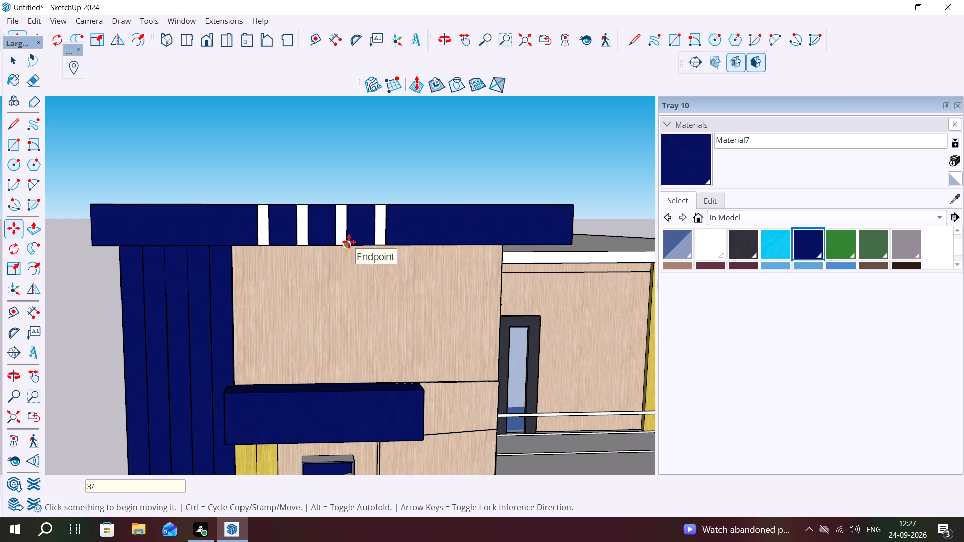
Change the fascia strip array to 4 equal intervals over the same distance.
key("4")
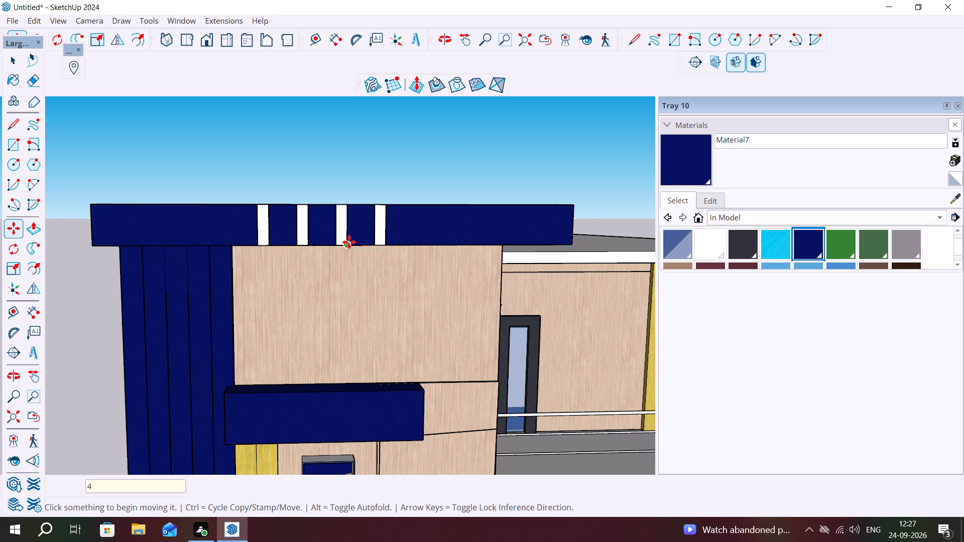
key("slash")
key("Return")
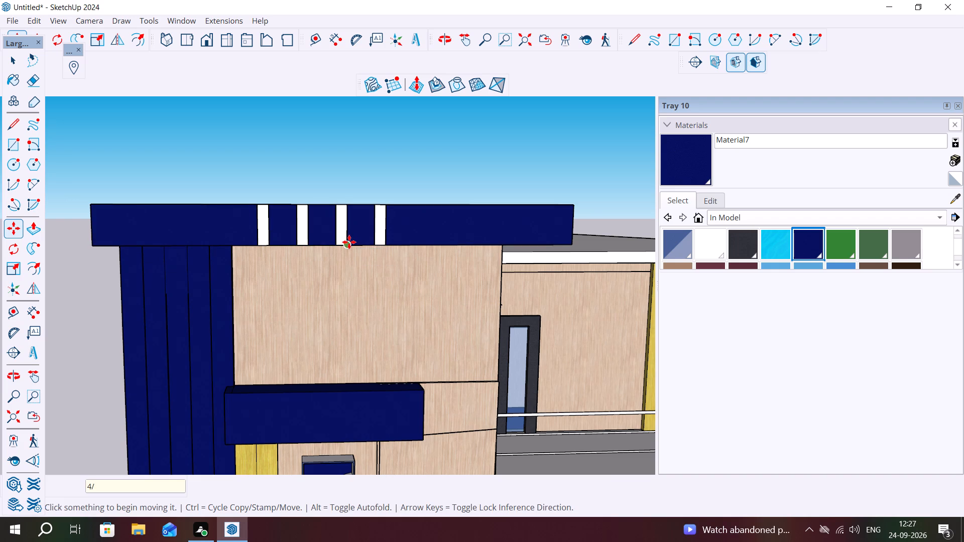
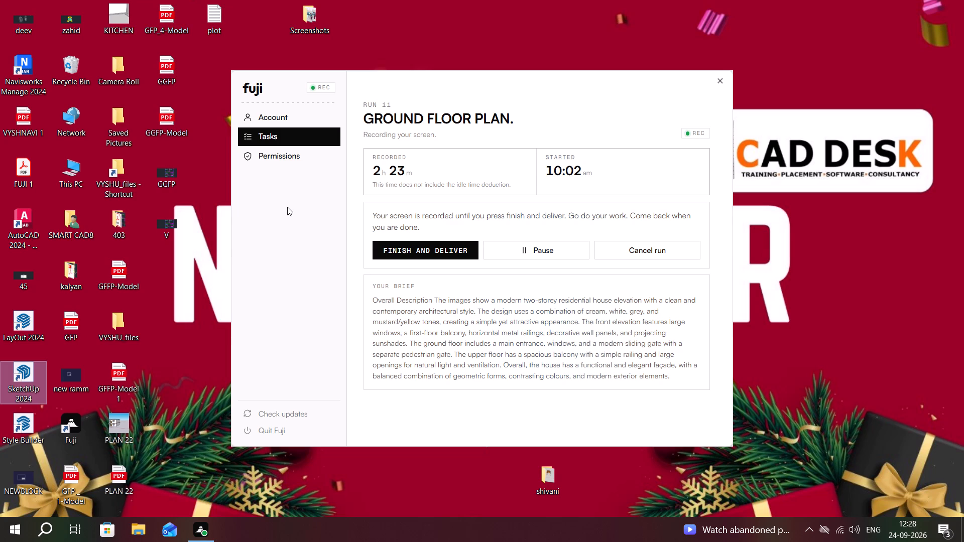
Launch SketchUp 2024 from the desktop.
right_click(25, 380)
left_click(29, 367)
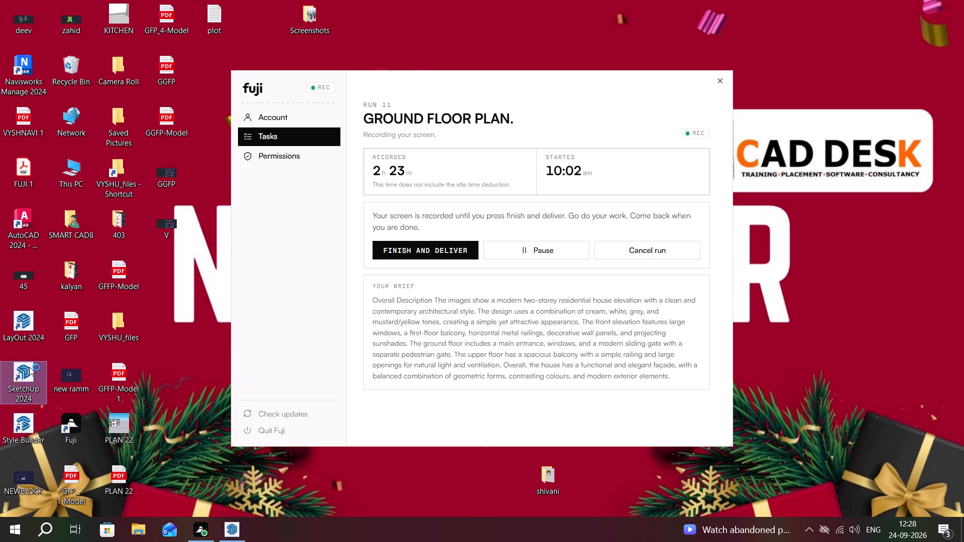
right_click(29, 366)
right_click(41, 365)
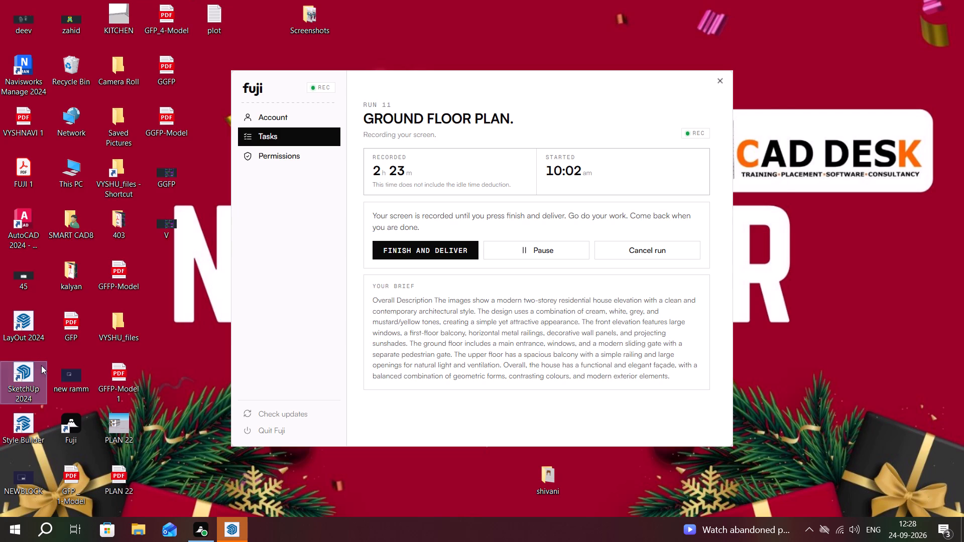
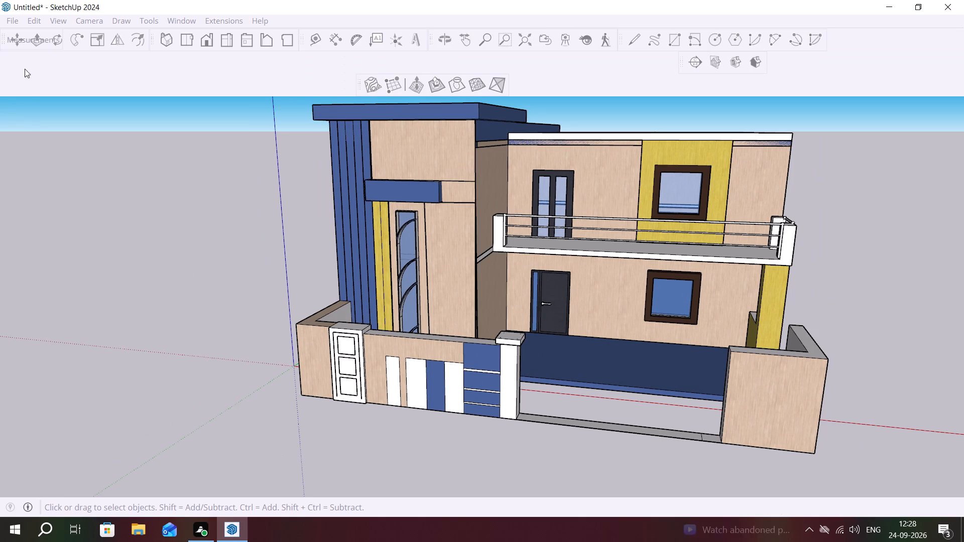
Save the untitled house model in the Documents folder as 1.
right_click(11, 19)
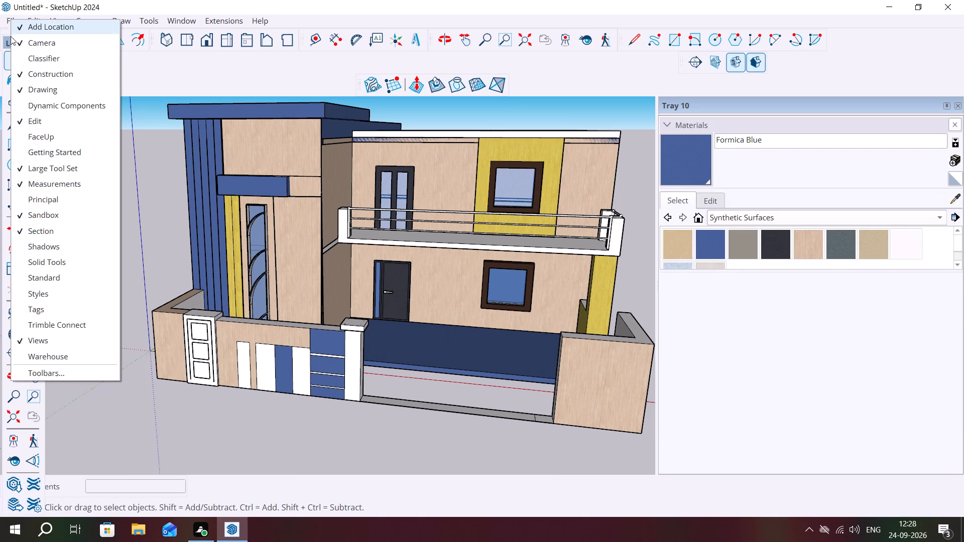
left_click(145, 77)
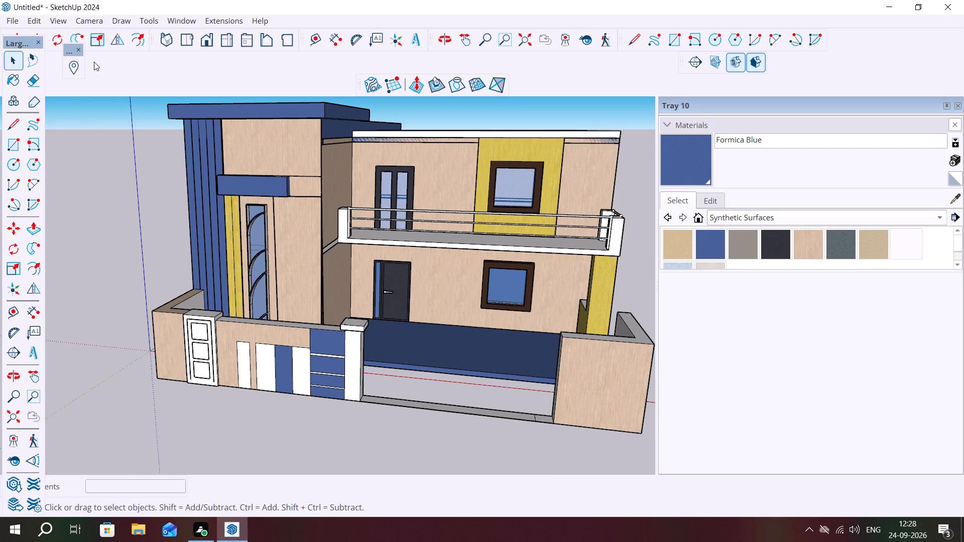
left_click(14, 18)
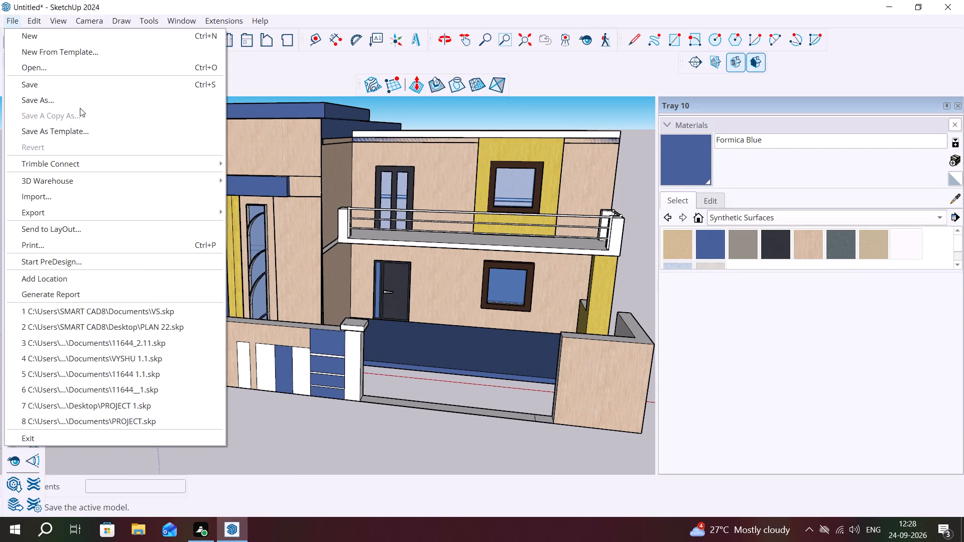
left_click(73, 98)
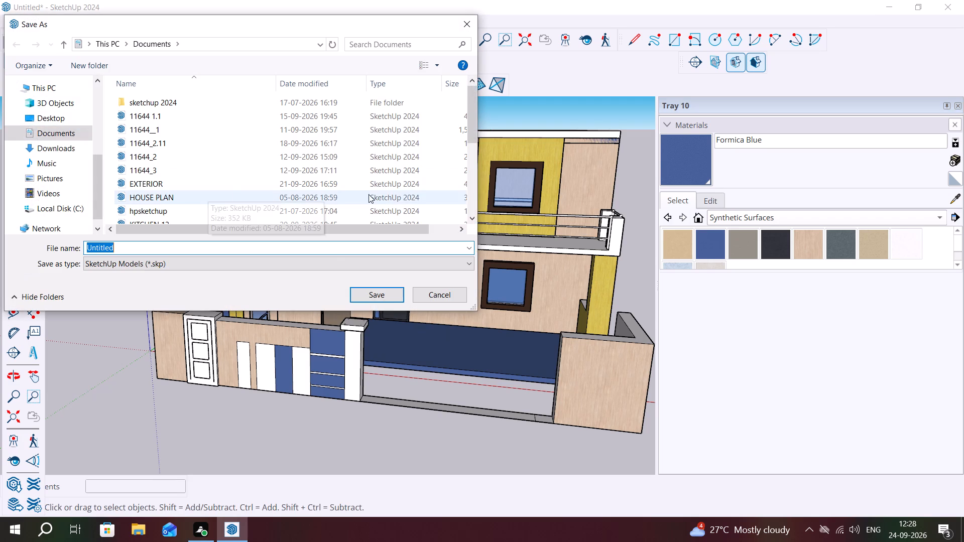
left_click(231, 255)
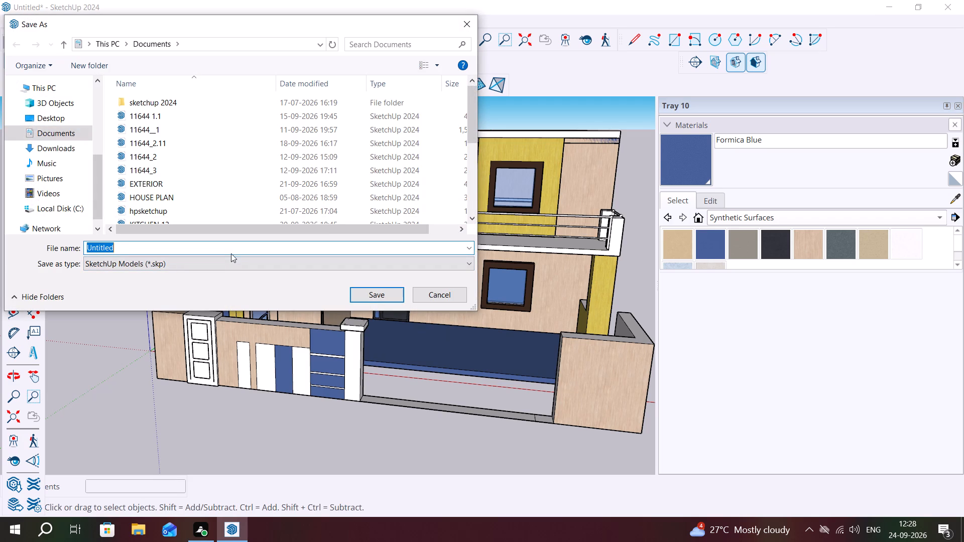
left_click(233, 247)
key("BackSpace")
key("BackSpace")
key("BackSpace")
key("BackSpace")
key("BackSpace")
key("BackSpace")
key("BackSpace")
key("BackSpace")
key("BackSpace")
key("BackSpace")
key("BackSpace")
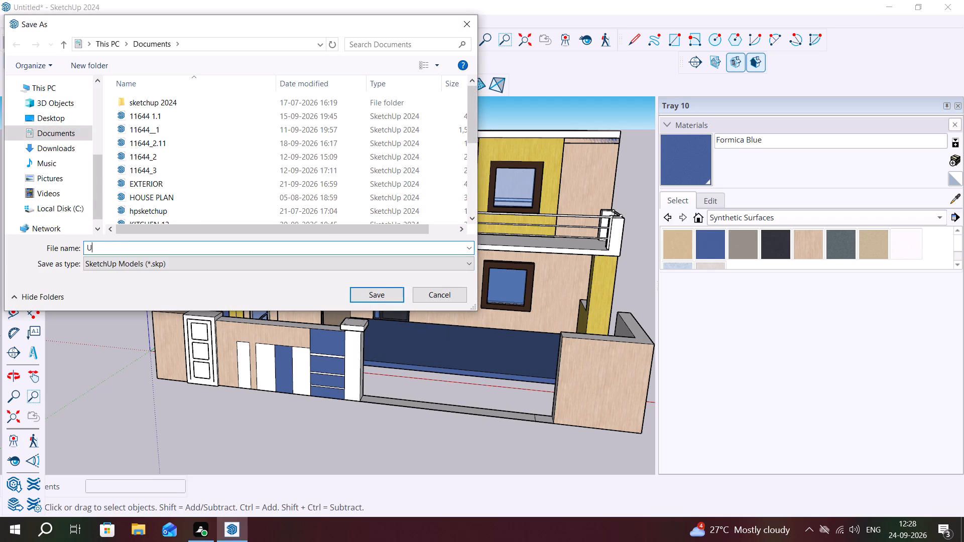
key("1")
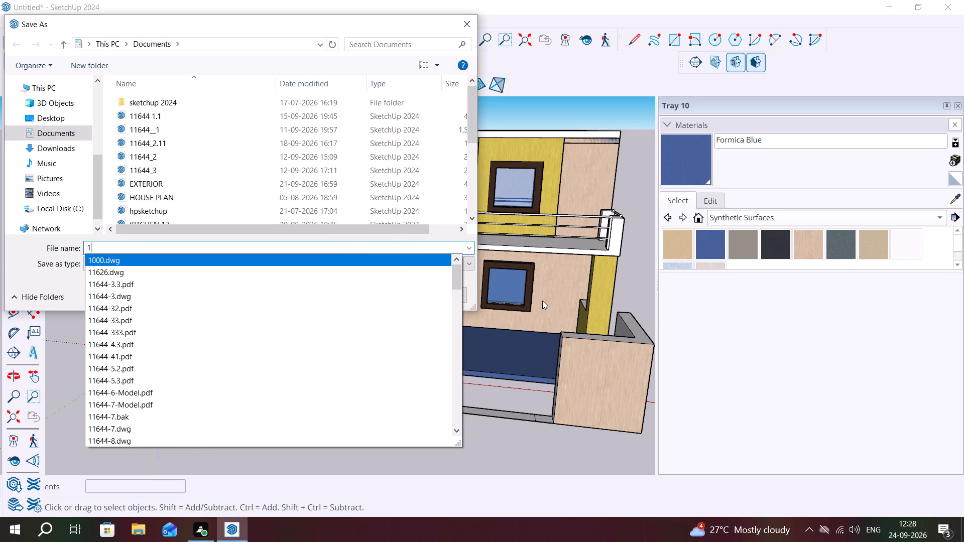
left_click(542, 295)
left_click(391, 294)
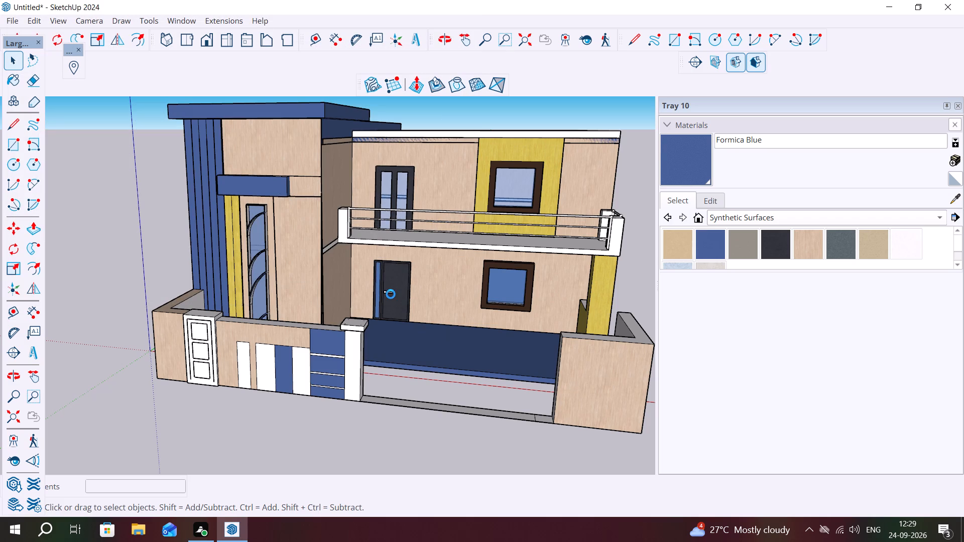
Create a new material based on Formica Blue, shifting its colour to a deeper, saturated navy blue.
middle_click_drag(183, 170, 205, 184)
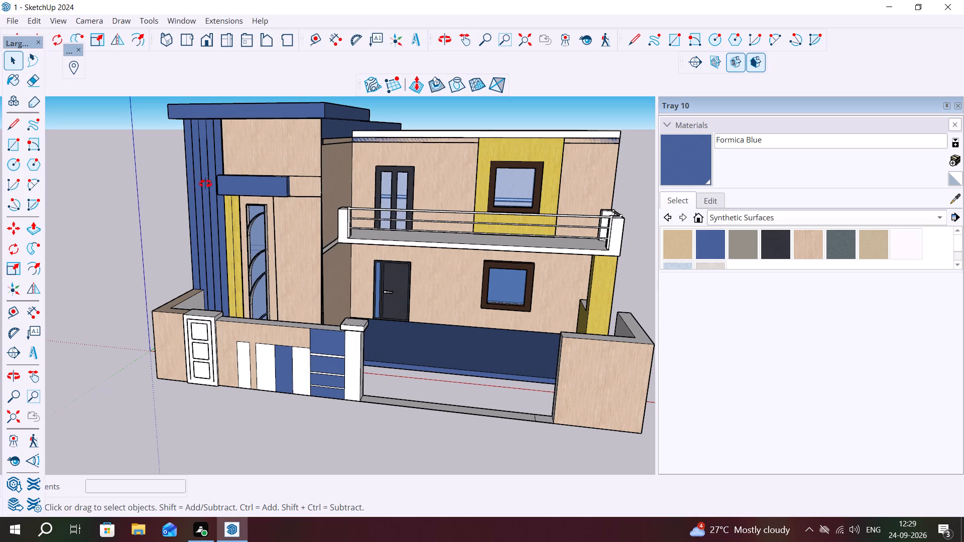
middle_click_drag(205, 184, 378, 224)
middle_click_drag(250, 252, 221, 193)
middle_click_drag(448, 237, 362, 253)
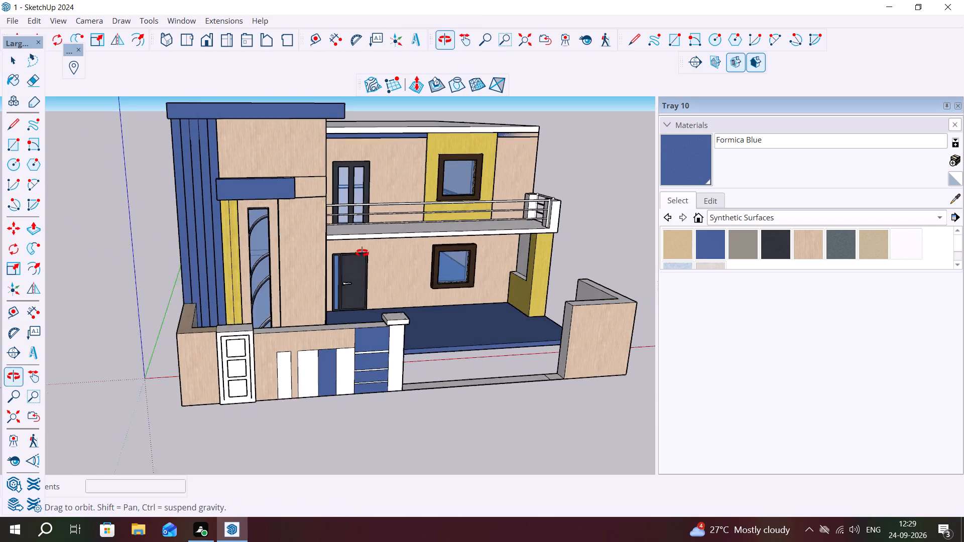
middle_click_drag(362, 253, 361, 251)
left_click(704, 239)
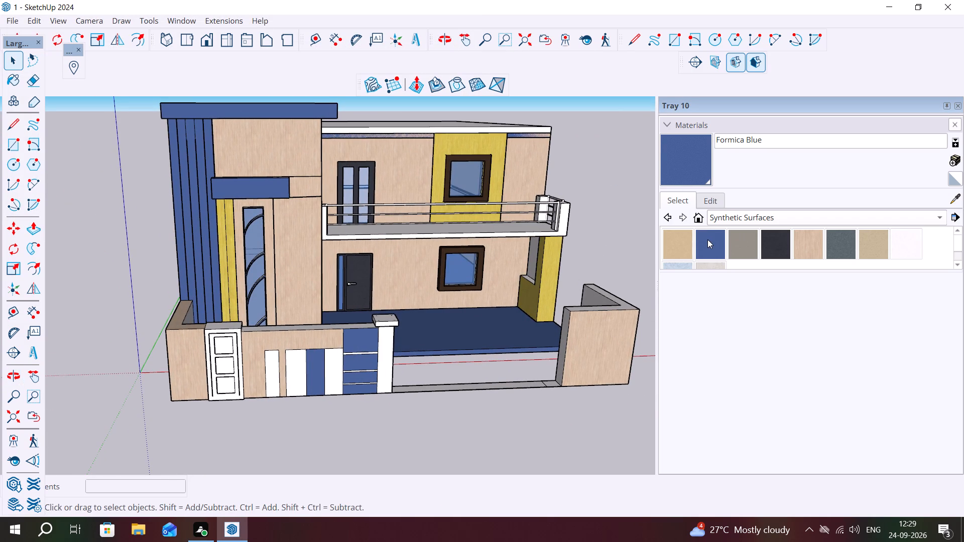
left_click(952, 160)
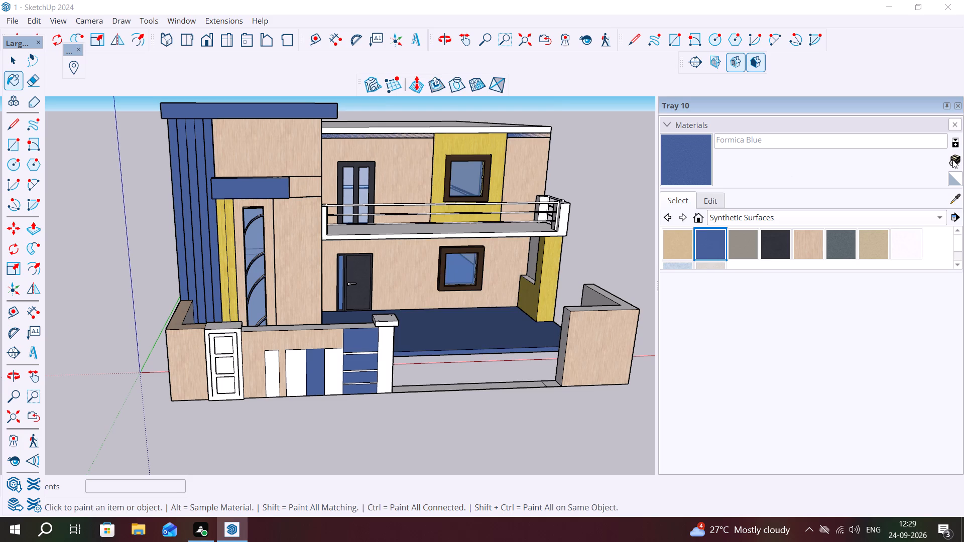
left_click(497, 231)
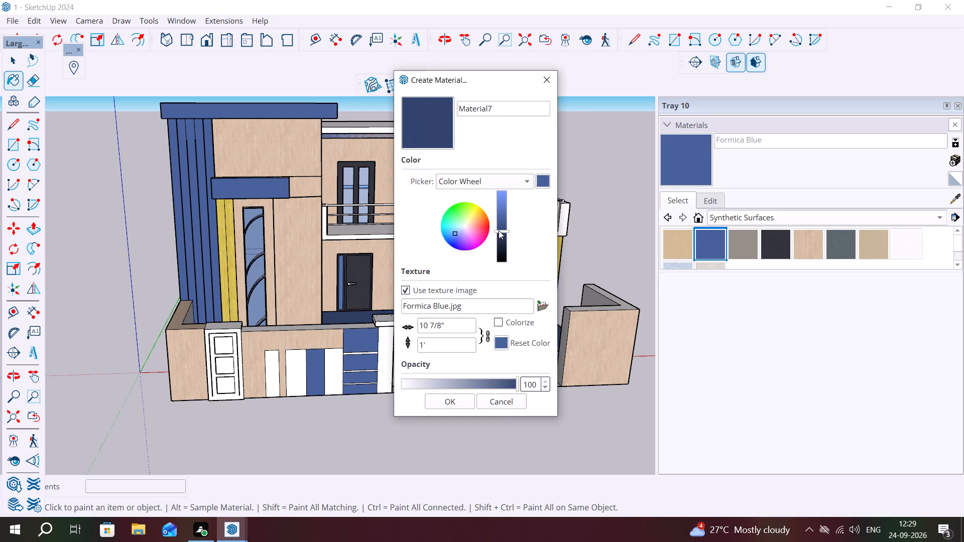
left_click(502, 230)
left_click_drag(503, 230, 503, 236)
left_click(503, 237)
left_click(503, 247)
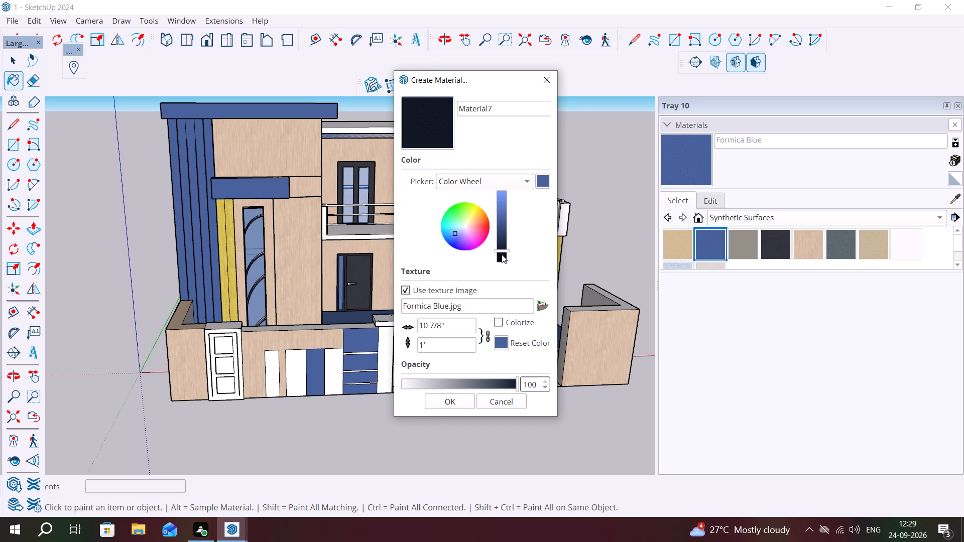
left_click(501, 252)
left_click(500, 242)
left_click(502, 238)
triple_click(502, 232)
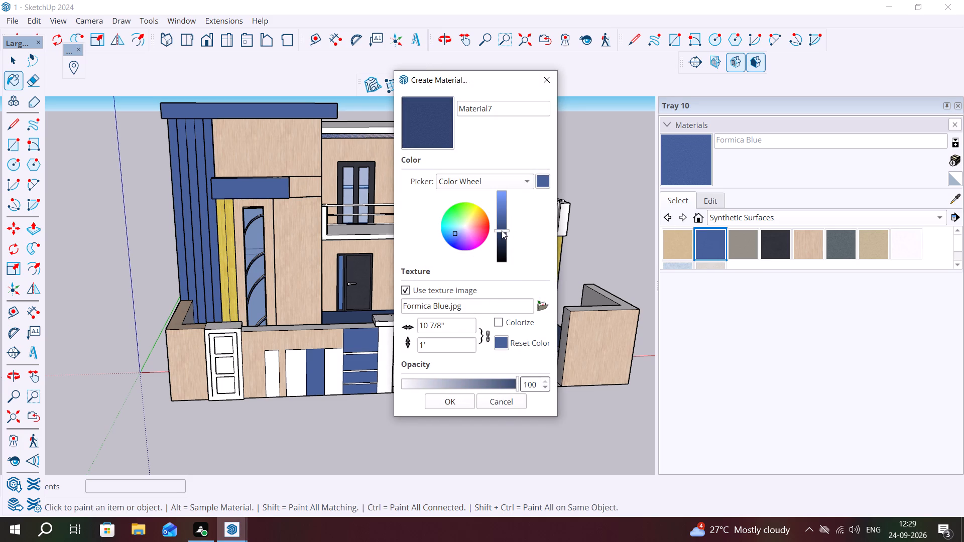
left_click(502, 223)
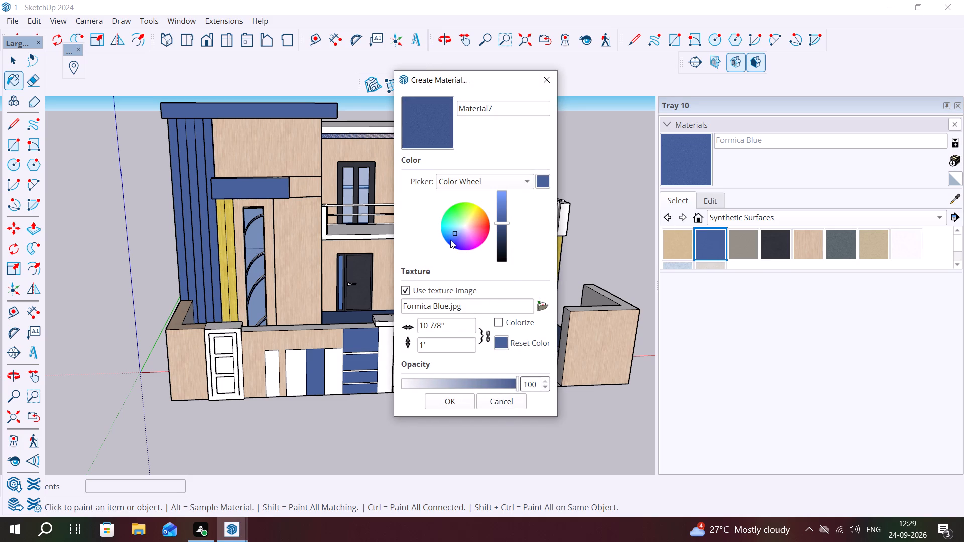
left_click(450, 240)
left_click(451, 244)
left_click(451, 239)
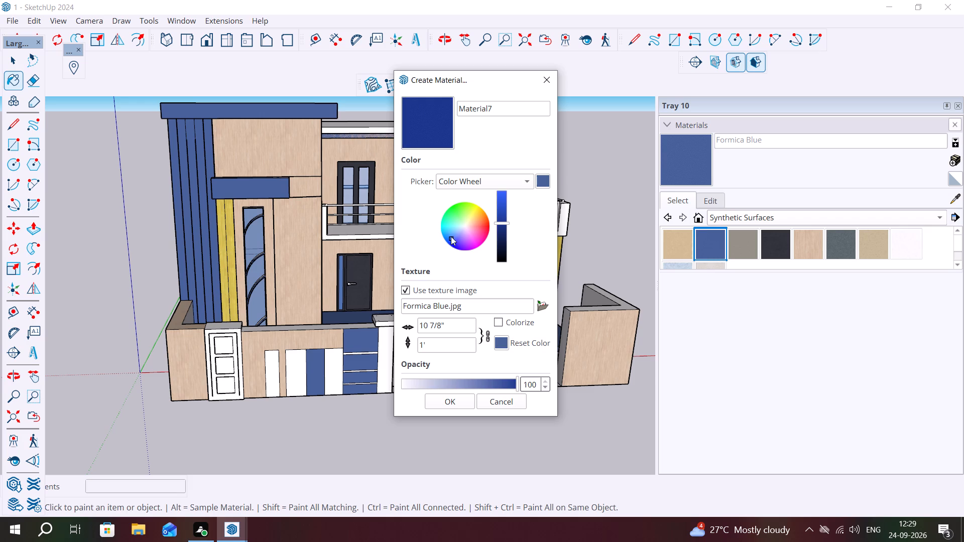
left_click(459, 230)
left_click(454, 239)
left_click(452, 242)
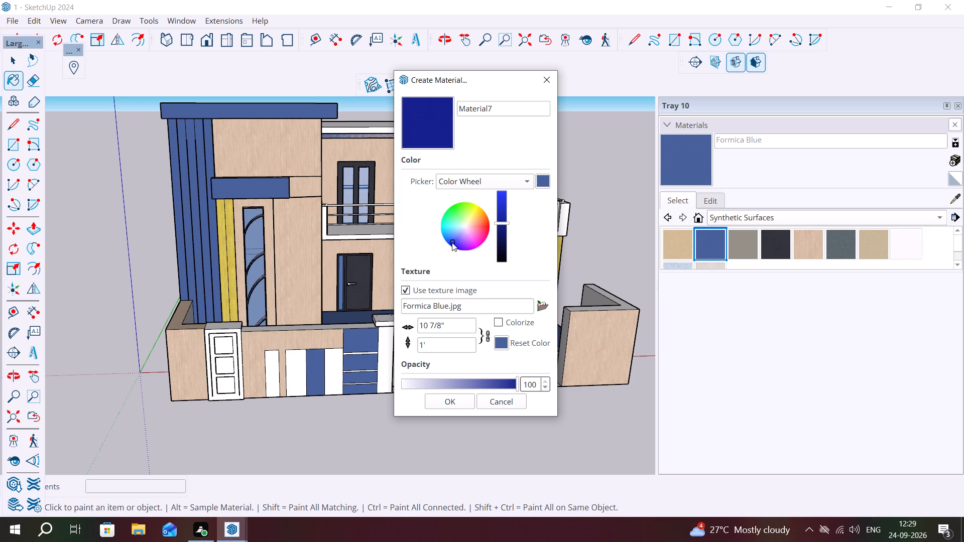
left_click(456, 400)
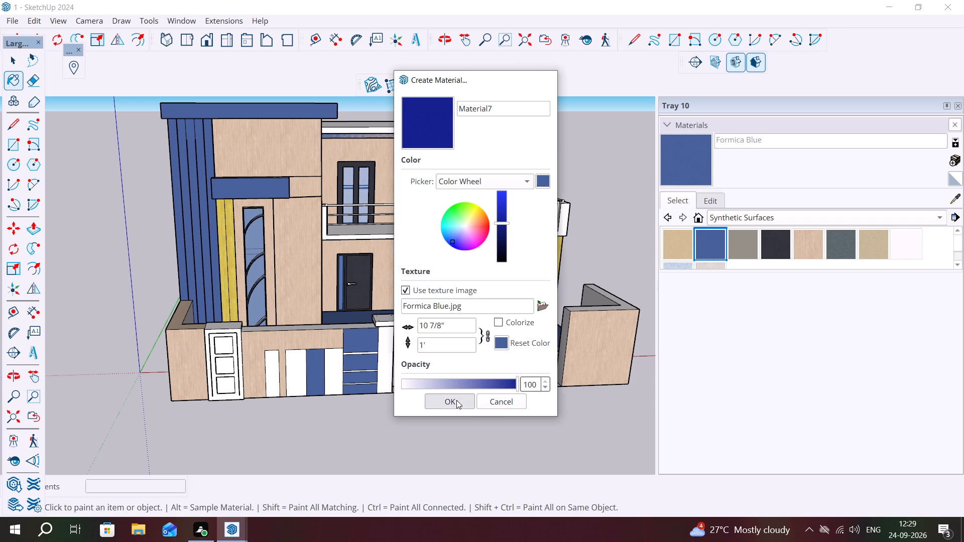
Paint all the vertical strips on the tower's outer corner with the new navy blue material.
left_click(676, 152)
left_click(218, 192)
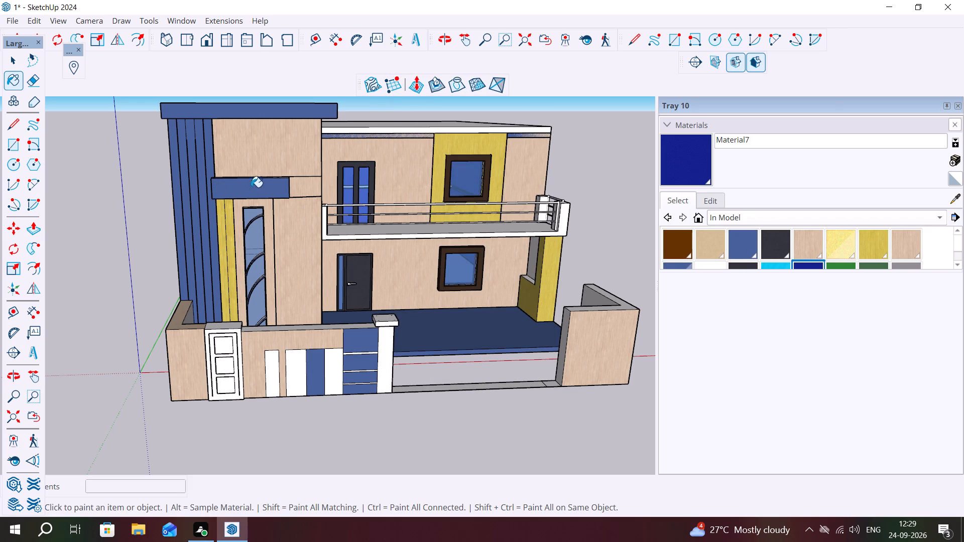
scroll(251, 189, "up", 5)
left_click(146, 176)
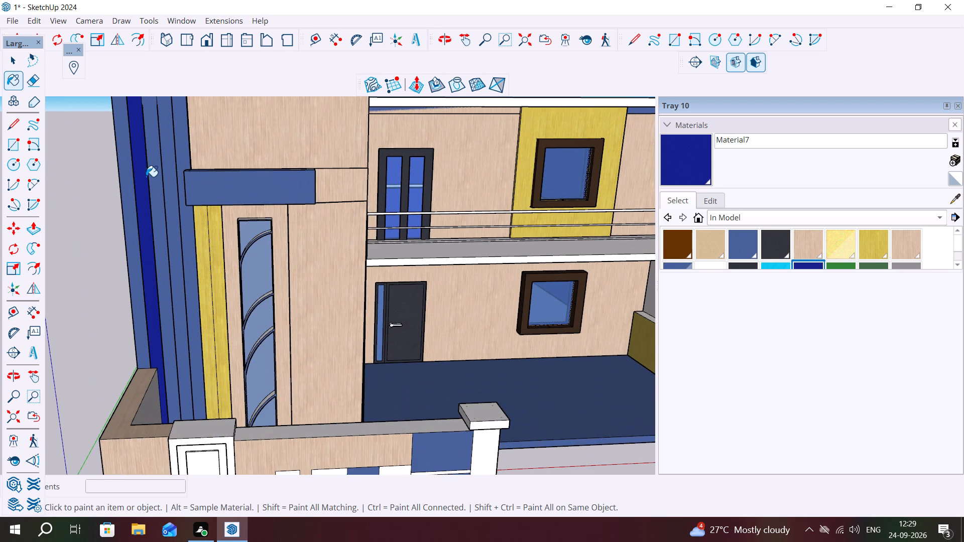
left_click(123, 183)
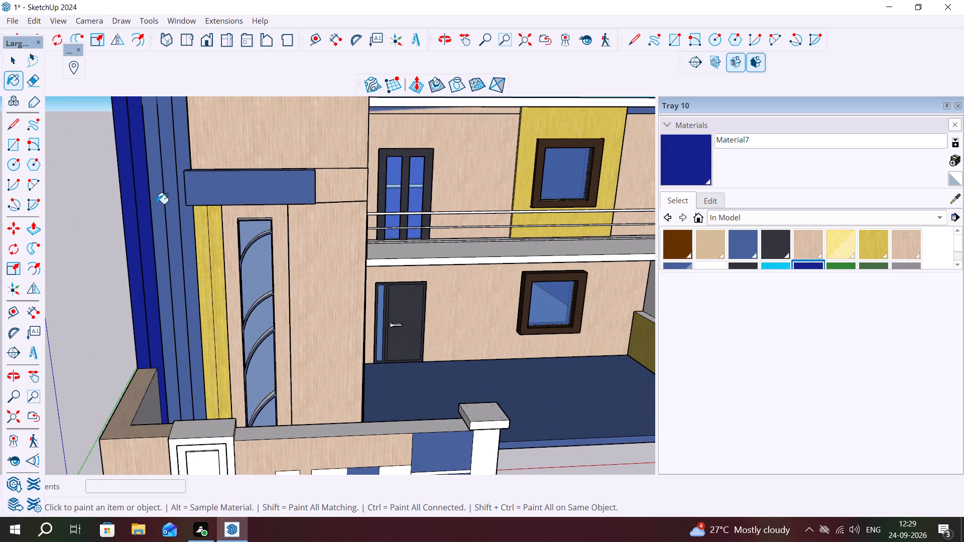
left_click(157, 204)
left_click_drag(164, 205, 169, 207)
left_click(180, 215)
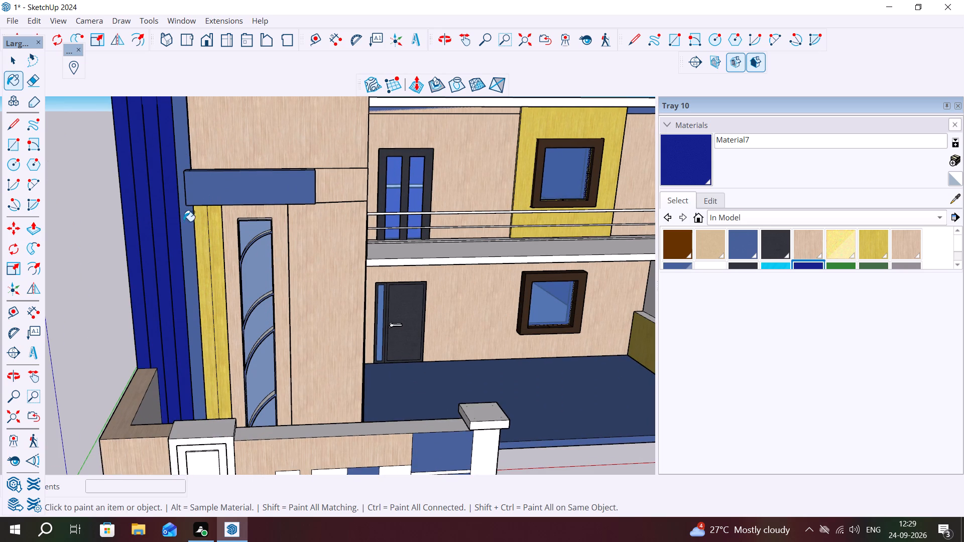
scroll(186, 221, "up", 4)
left_click(192, 218)
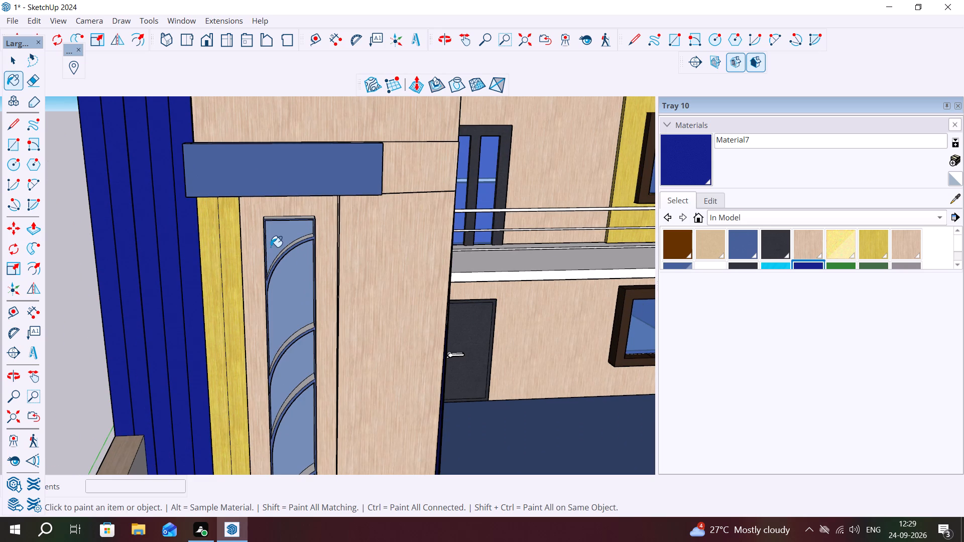
Paint the upper glass panes between the arches of the tower's tall window with the new navy blue.
left_click(273, 247)
left_click(292, 272)
left_click_drag(302, 361, 302, 370)
left_click(299, 420)
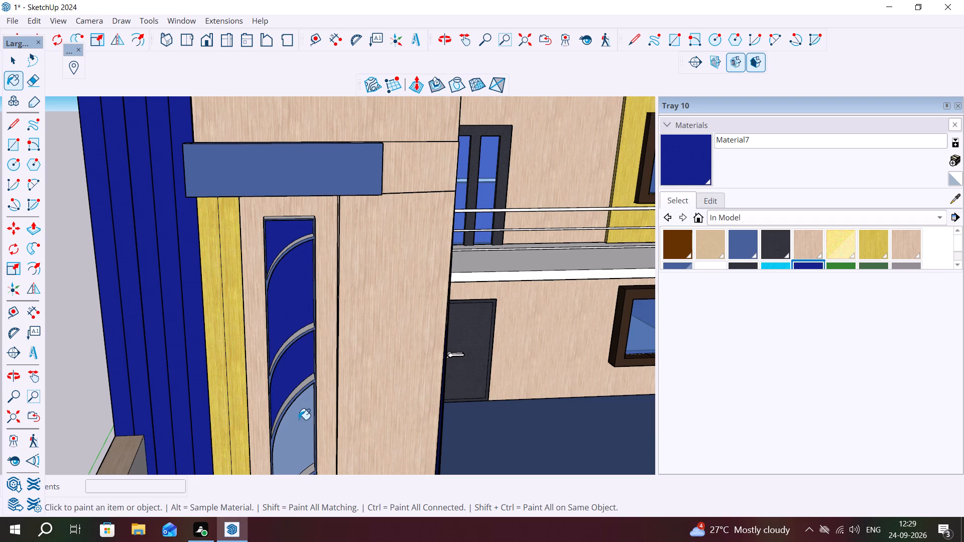
scroll(279, 343, "up", 8)
scroll(318, 332, "up", 1)
middle_click_drag(314, 330, 272, 312)
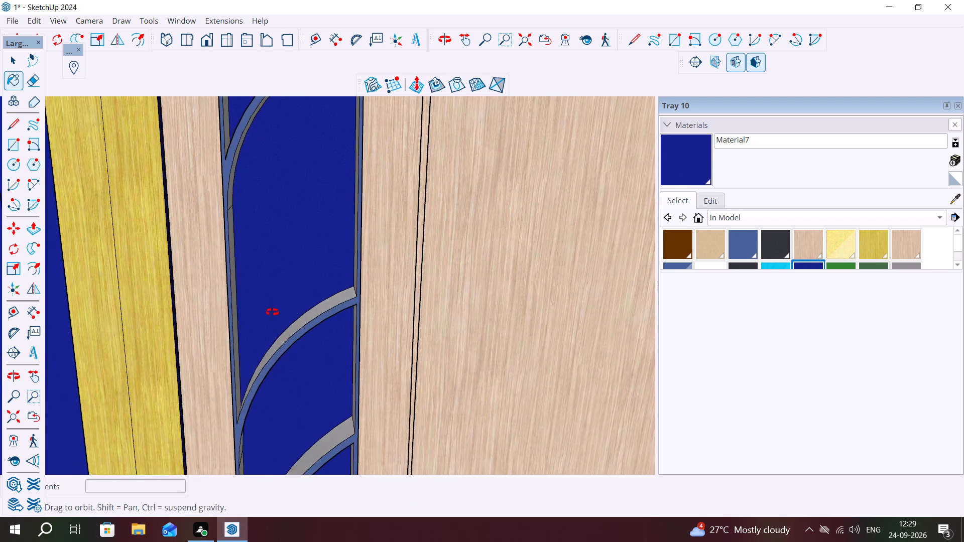
middle_click_drag(272, 312, 246, 291)
scroll(270, 304, "down", 9)
Try to paint the group with the projecting band above the tall window navy blue, and open the group for editing.
key("space")
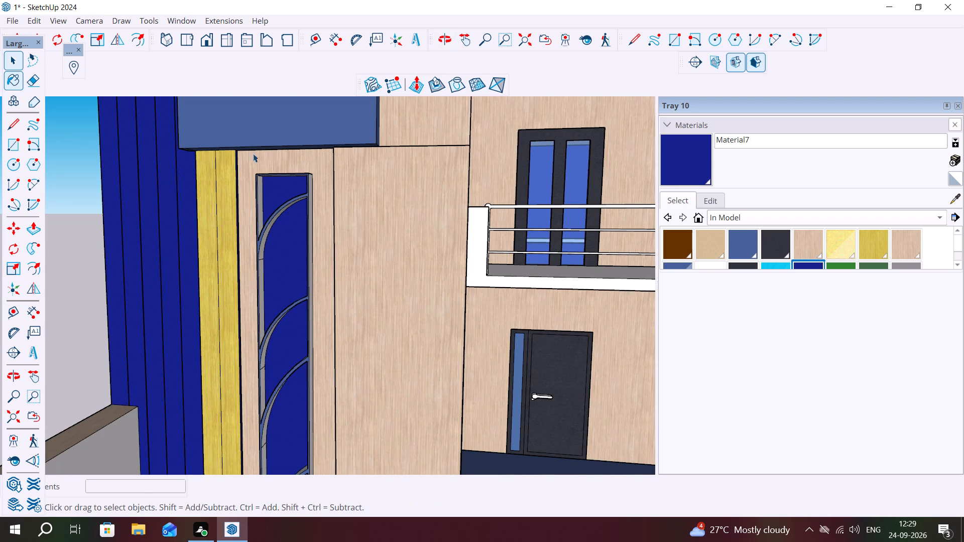
left_click(289, 132)
scroll(310, 136, "down", 4)
middle_click_drag(399, 141, 431, 210)
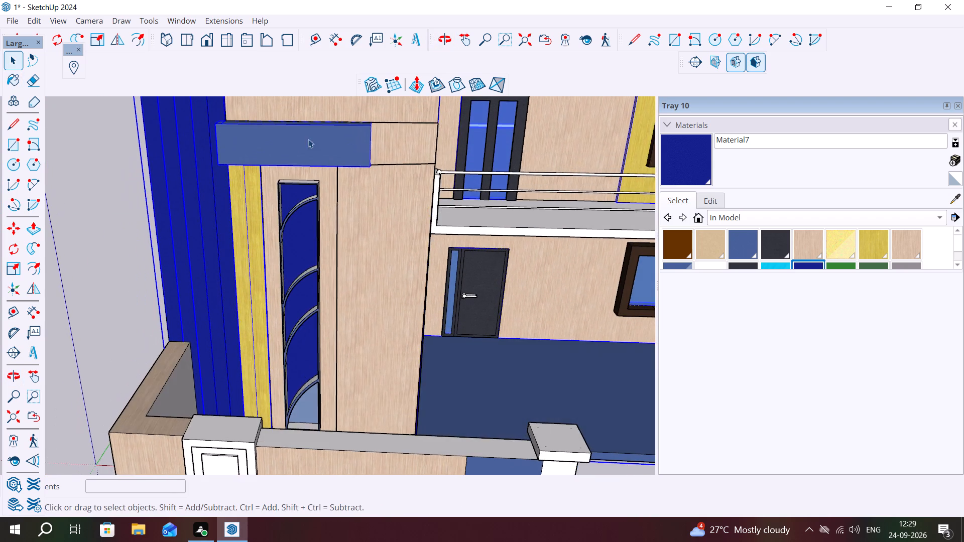
scroll(305, 128, "up", 8)
left_click(683, 147)
left_click(368, 155)
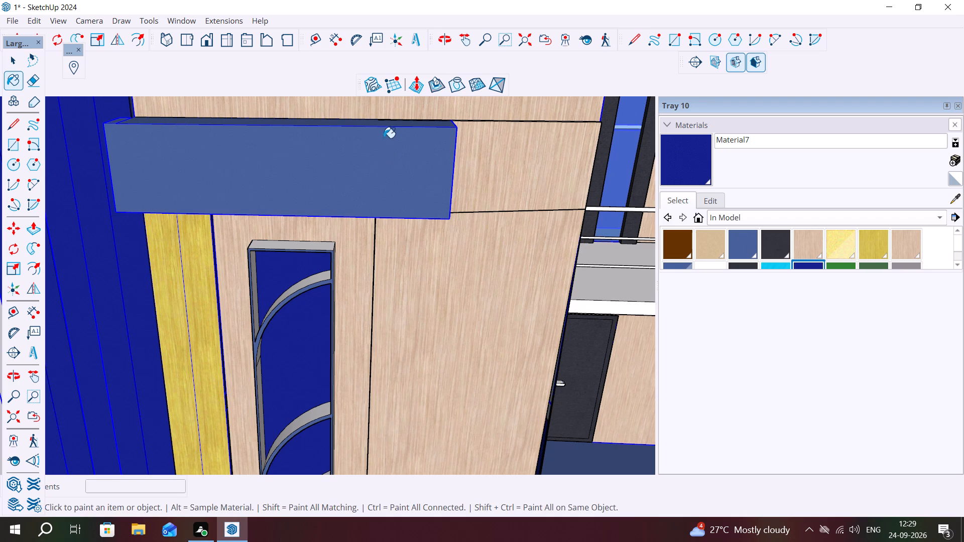
key("space")
triple_click(351, 171)
left_click(351, 169)
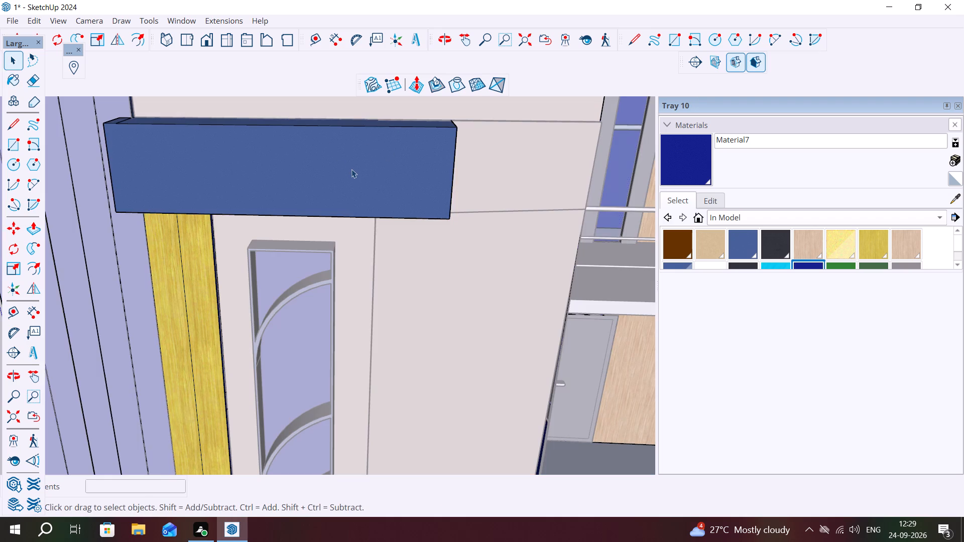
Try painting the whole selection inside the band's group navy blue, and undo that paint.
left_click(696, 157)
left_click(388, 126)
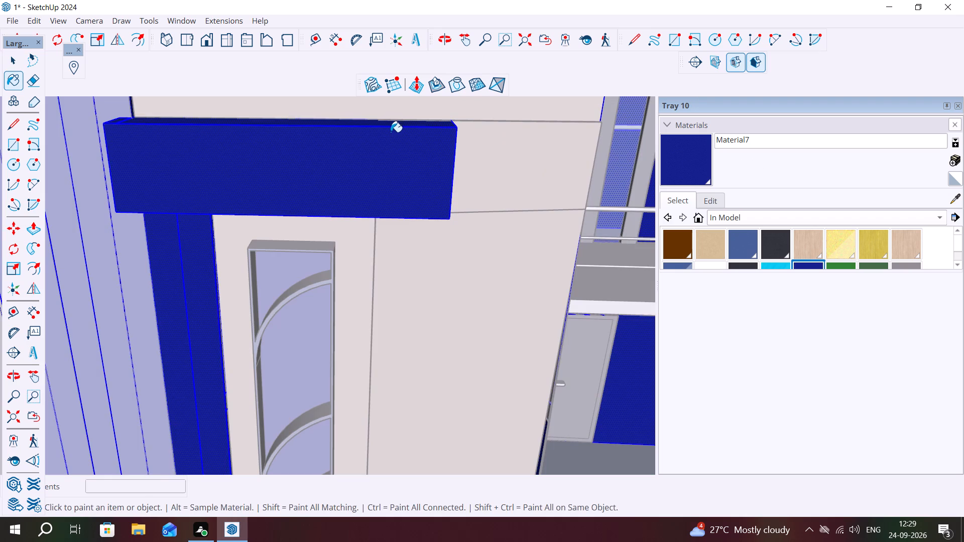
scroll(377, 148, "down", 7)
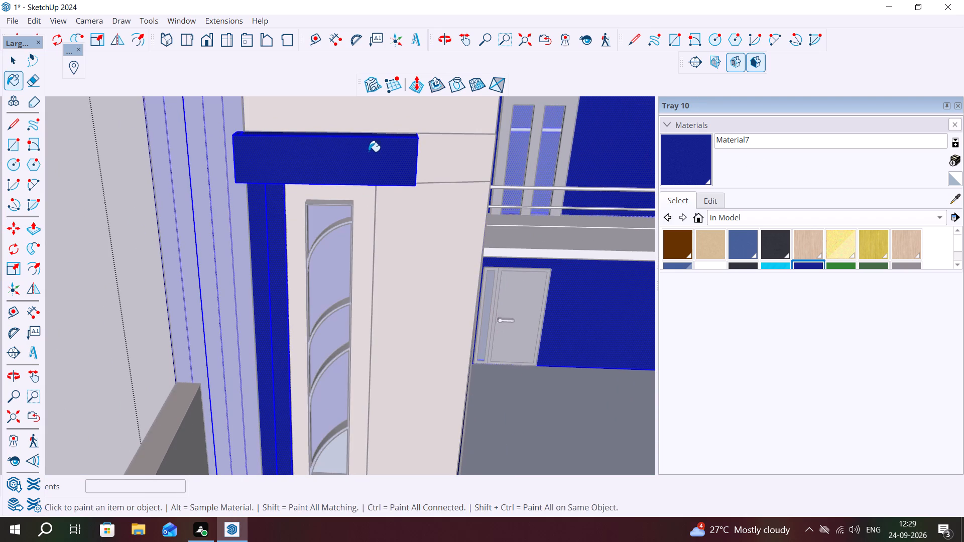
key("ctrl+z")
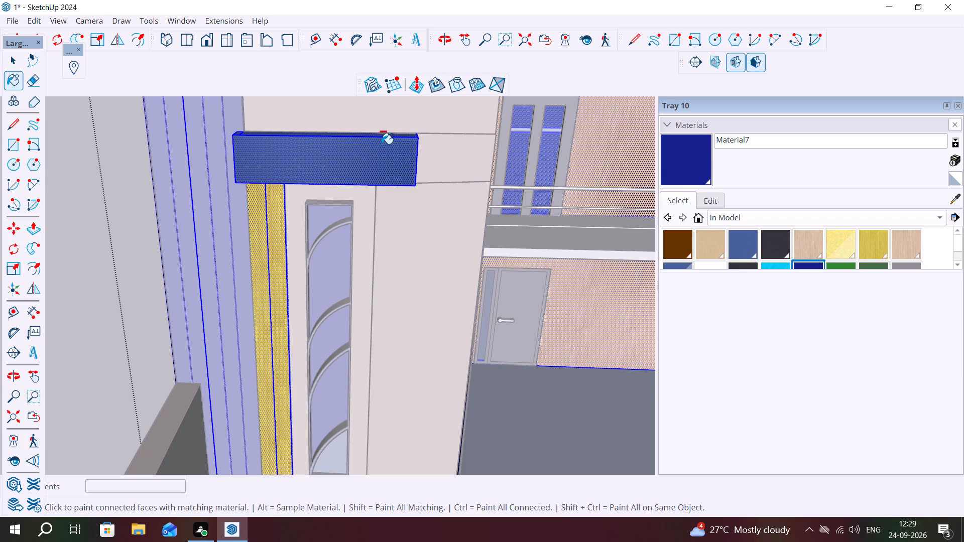
Paint only the front face of the projecting band above the tower's tall window with the new navy blue.
key("space")
scroll(333, 161, "up", 5)
key("space")
left_click(461, 225)
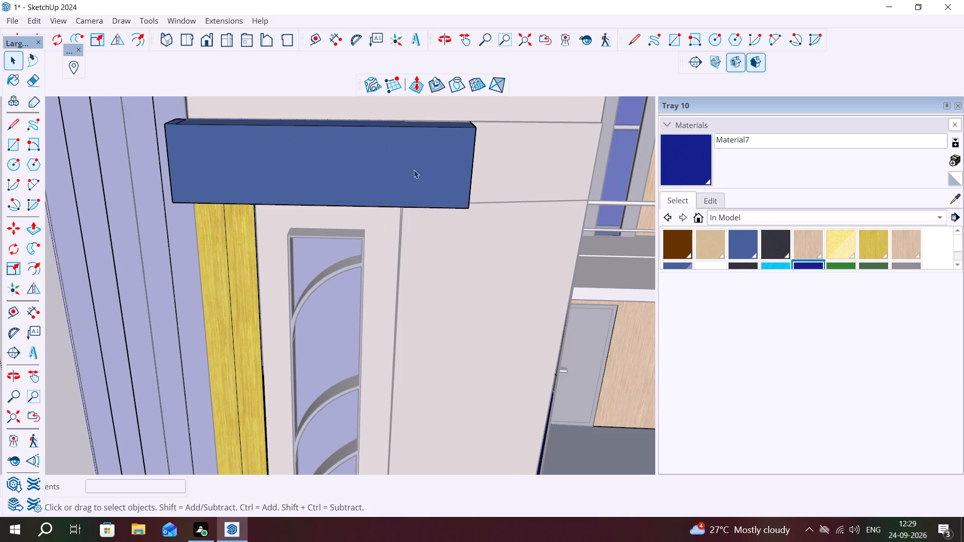
left_click(414, 170)
left_click(705, 152)
left_click(378, 160)
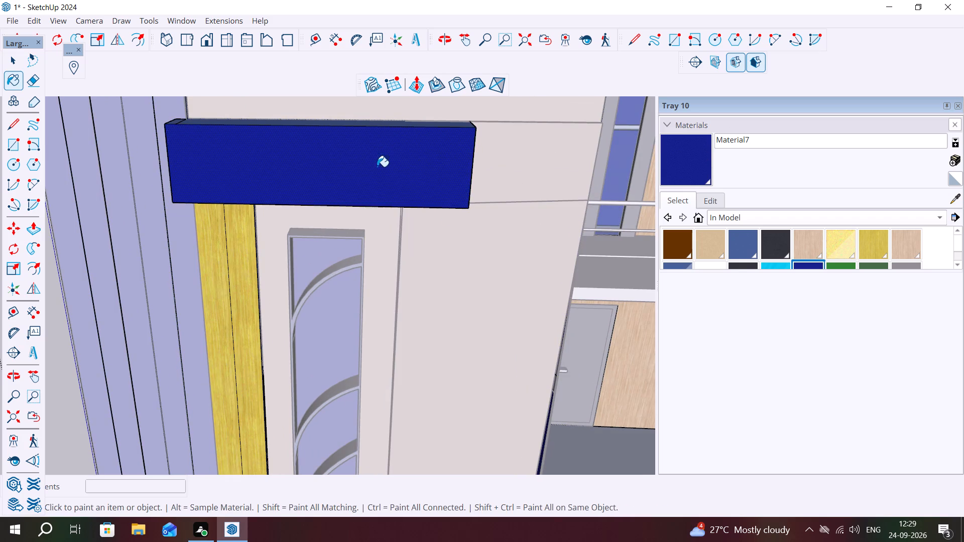
Paint the projecting band's top faces and its end face beside the tower strips with the new navy blue.
middle_click_drag(445, 150, 478, 277)
key("space")
left_click(389, 216)
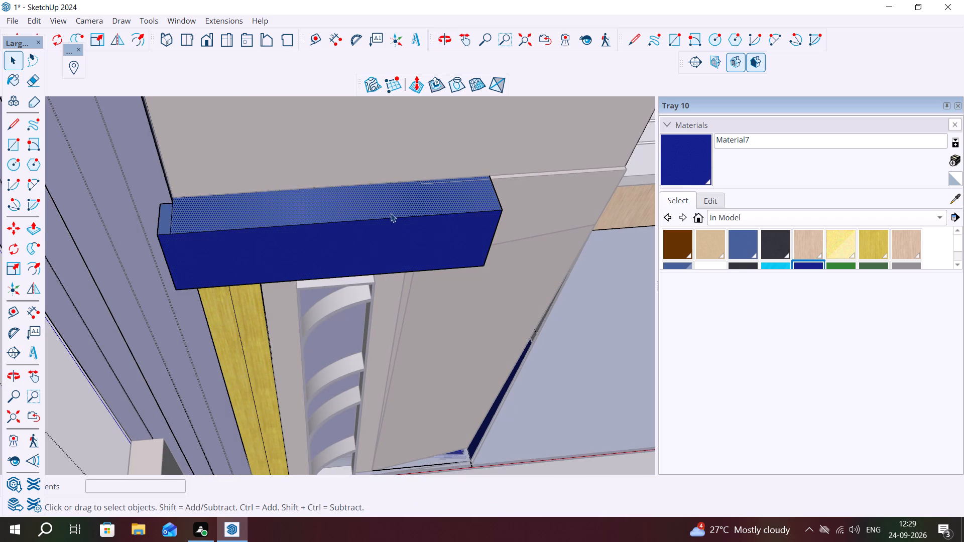
left_click_drag(658, 163, 663, 162)
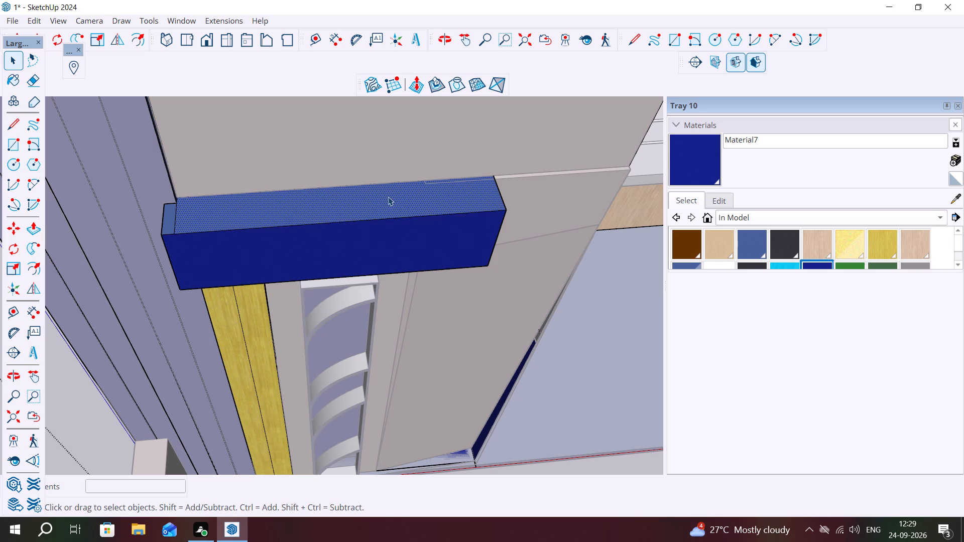
left_click(721, 159)
left_click(683, 167)
left_click(385, 212)
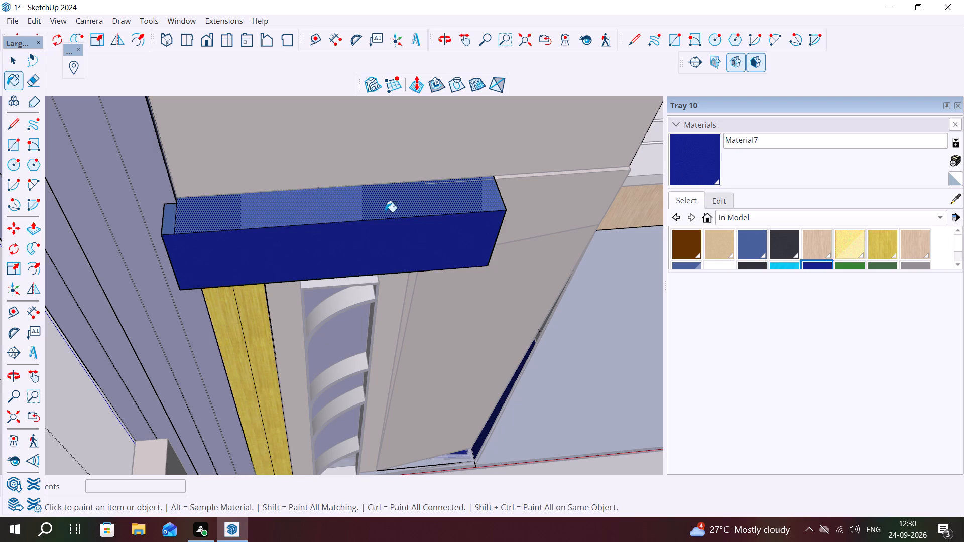
scroll(117, 223, "up", 10)
left_click(169, 228)
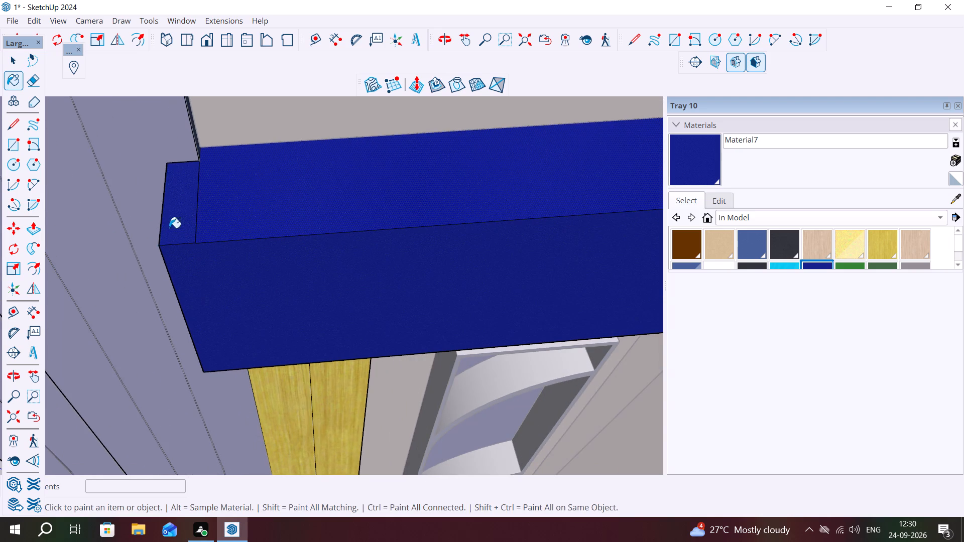
scroll(278, 243, "down", 4)
middle_click_drag(308, 240, 523, 133)
left_click(340, 174)
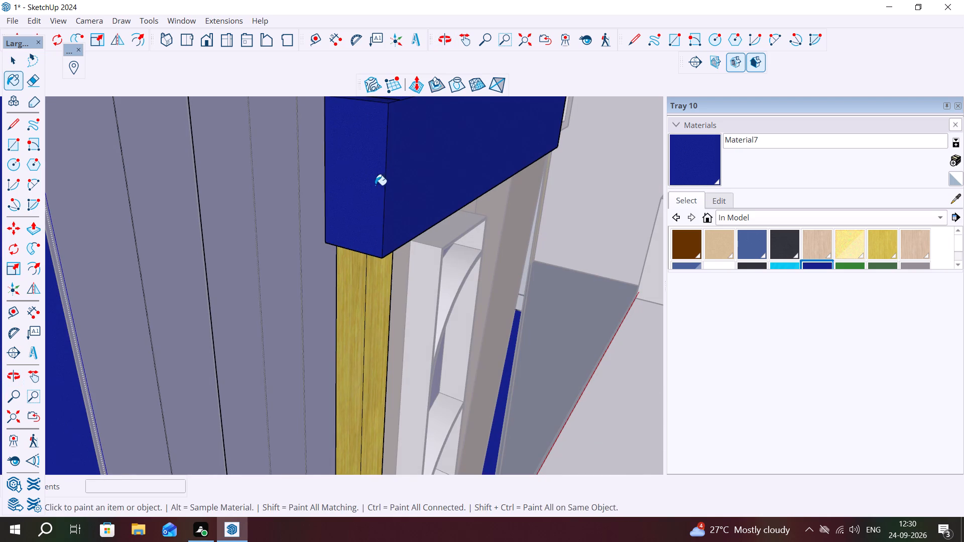
Paint the projecting band's underside and its other end face navy blue, and close the group.
scroll(394, 201, "down", 3)
middle_click_drag(420, 191, 323, 150)
middle_click_drag(235, 159, 228, 67)
scroll(339, 143, "up", 1)
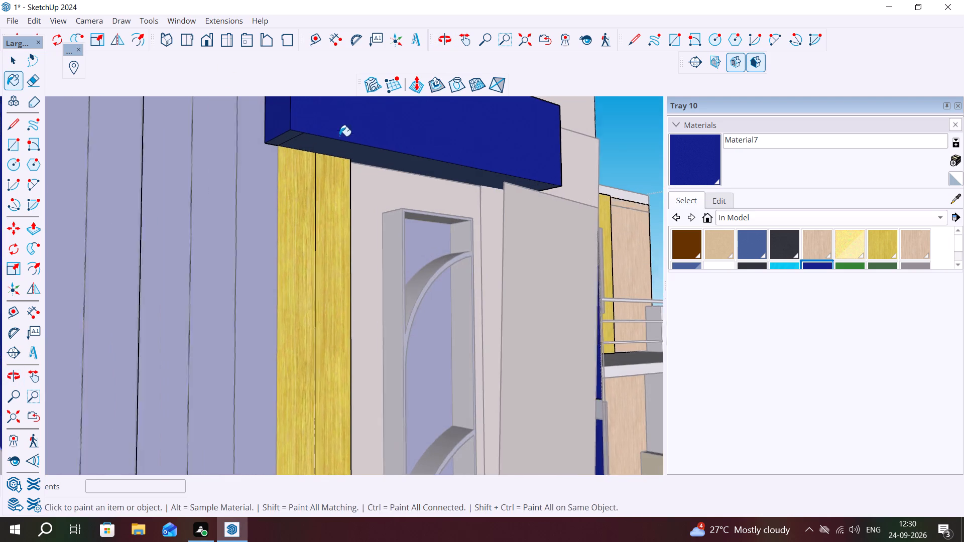
scroll(339, 136, "up", 1)
middle_click_drag(353, 140, 339, 81)
left_click(384, 151)
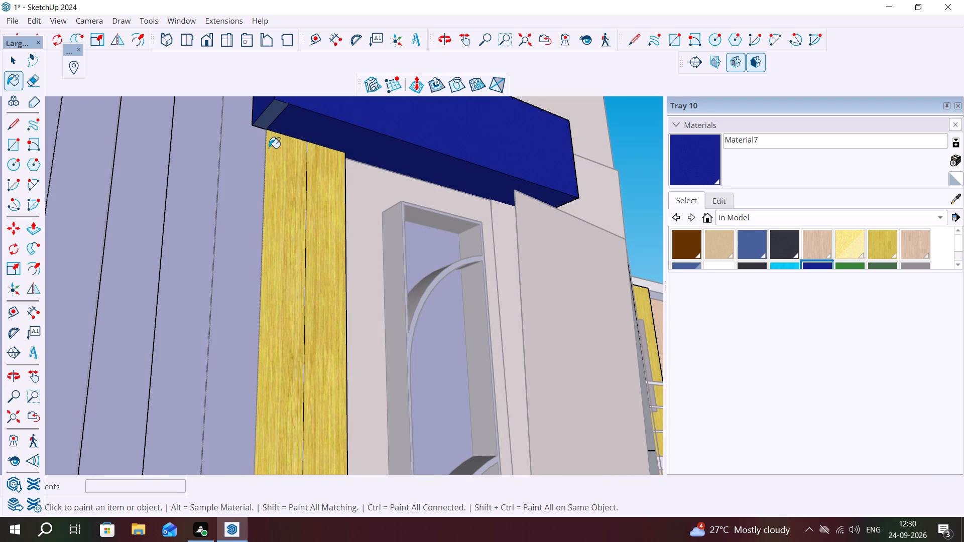
left_click(268, 122)
scroll(405, 170, "down", 6)
middle_click_drag(440, 193, 123, 289)
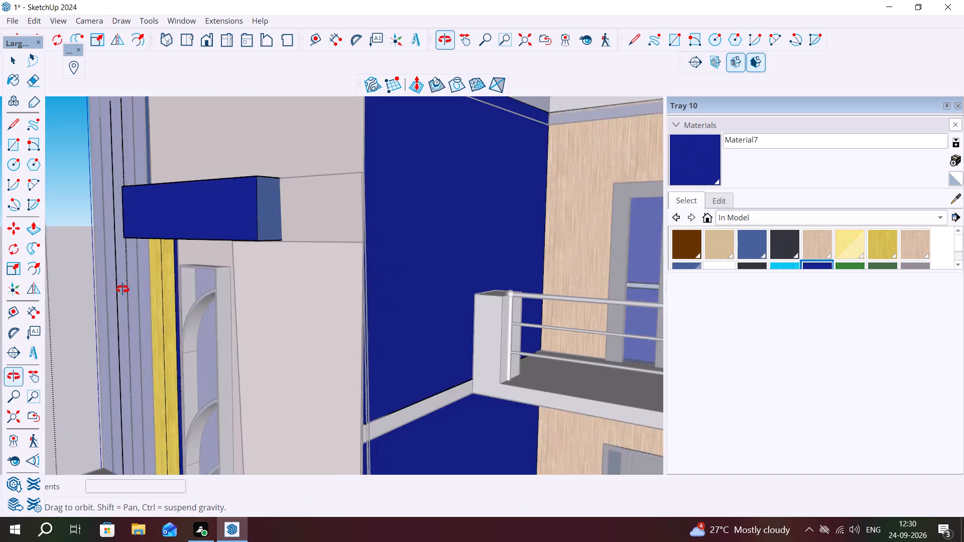
middle_click_drag(123, 289, 118, 289)
left_click(237, 226)
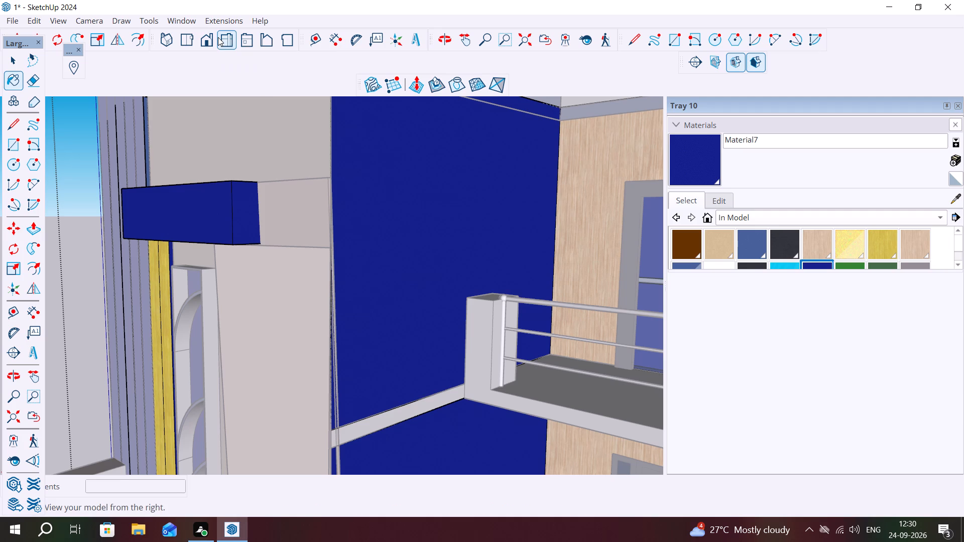
scroll(340, 200, "down", 10)
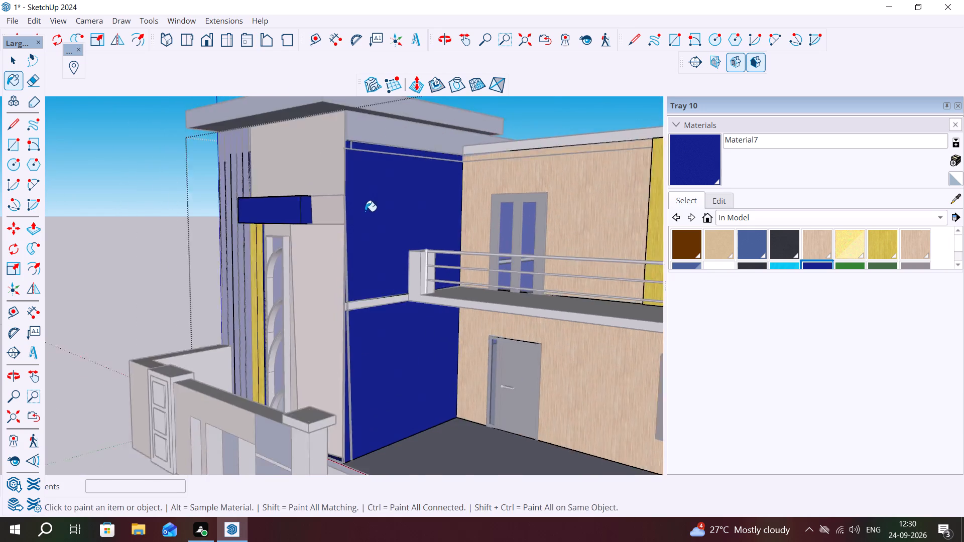
scroll(365, 211, "down", 3)
key("Escape")
key("space")
left_click(164, 232)
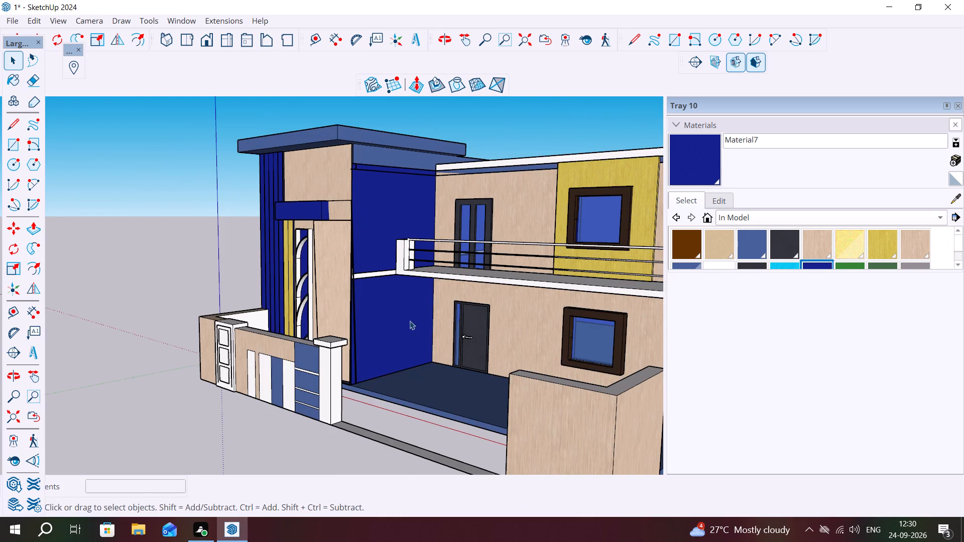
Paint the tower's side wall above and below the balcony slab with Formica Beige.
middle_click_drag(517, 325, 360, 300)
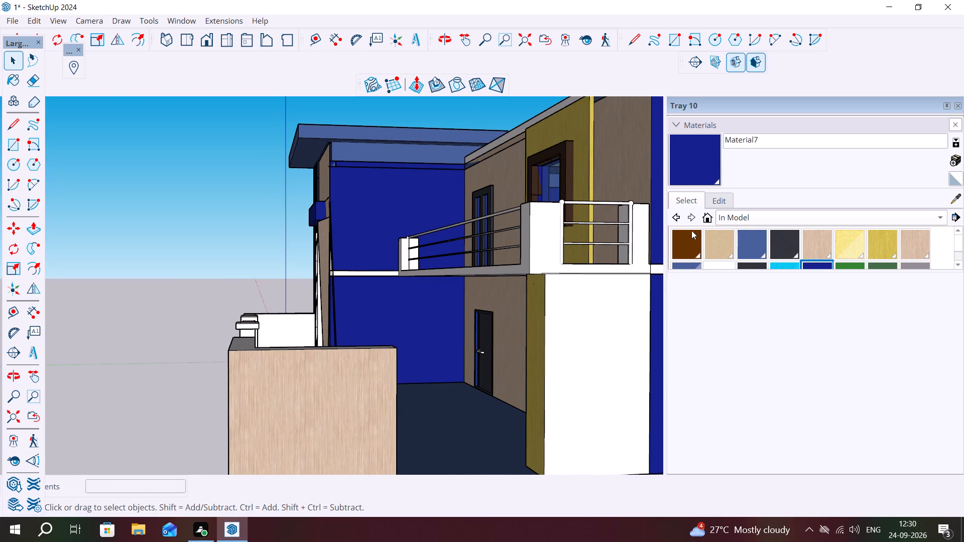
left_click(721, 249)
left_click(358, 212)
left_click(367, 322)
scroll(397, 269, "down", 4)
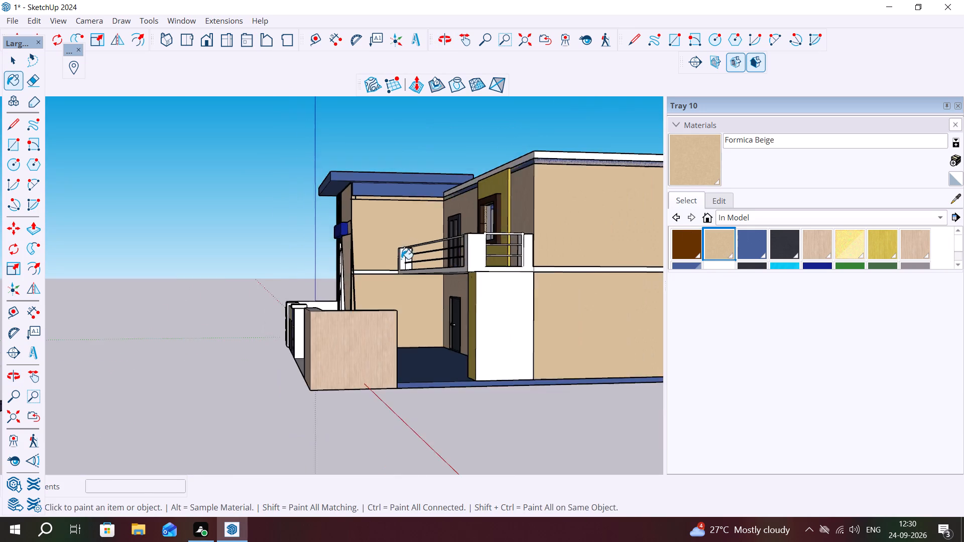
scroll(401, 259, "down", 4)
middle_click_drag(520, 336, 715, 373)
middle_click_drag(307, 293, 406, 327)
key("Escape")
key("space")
Sample the navy blue from the projecting band and paint the boundary wall's blue vertical strip and upper three blue panels with it.
middle_click_drag(357, 300, 382, 303)
scroll(343, 323, "up", 4)
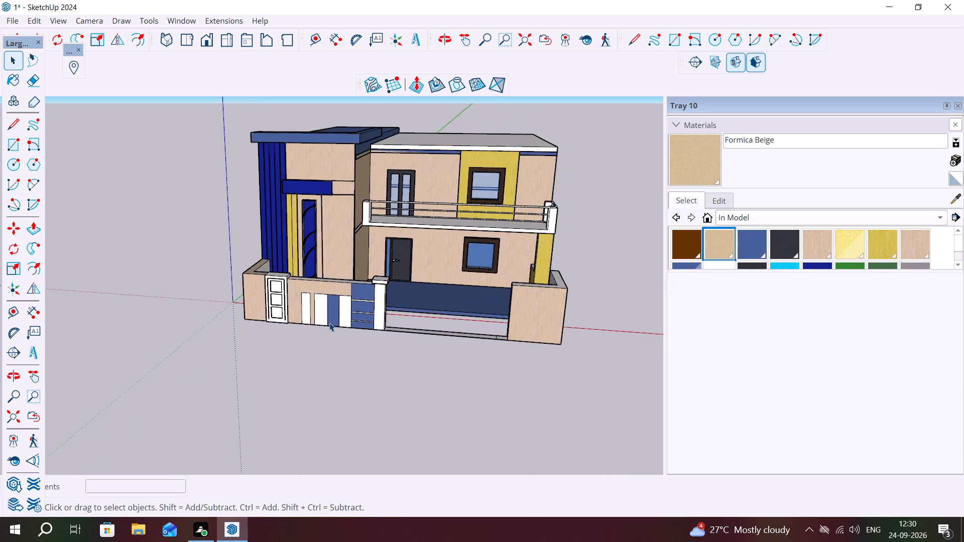
middle_click_drag(333, 316, 365, 293)
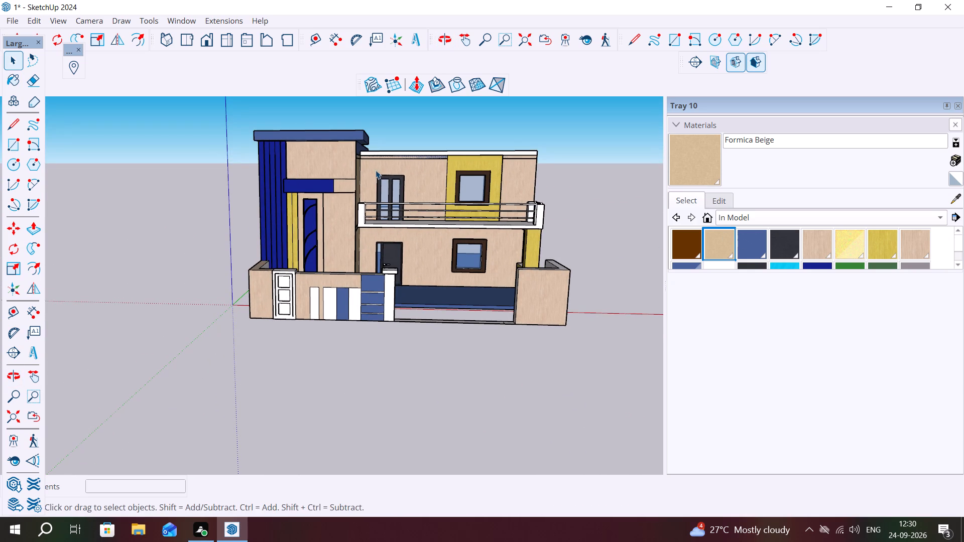
left_click(953, 197)
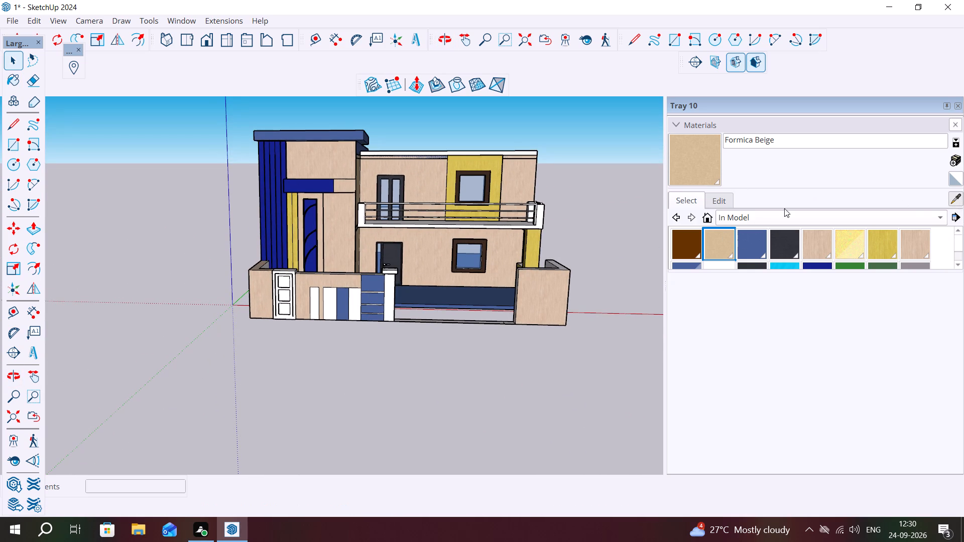
scroll(364, 213, "up", 1)
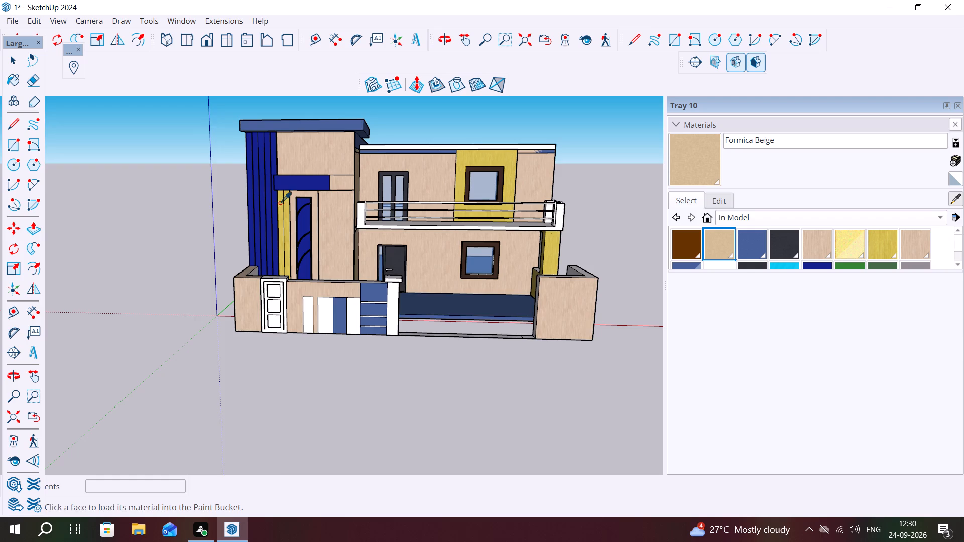
middle_click_drag(302, 190, 311, 178)
scroll(309, 198, "up", 3)
left_click(323, 175)
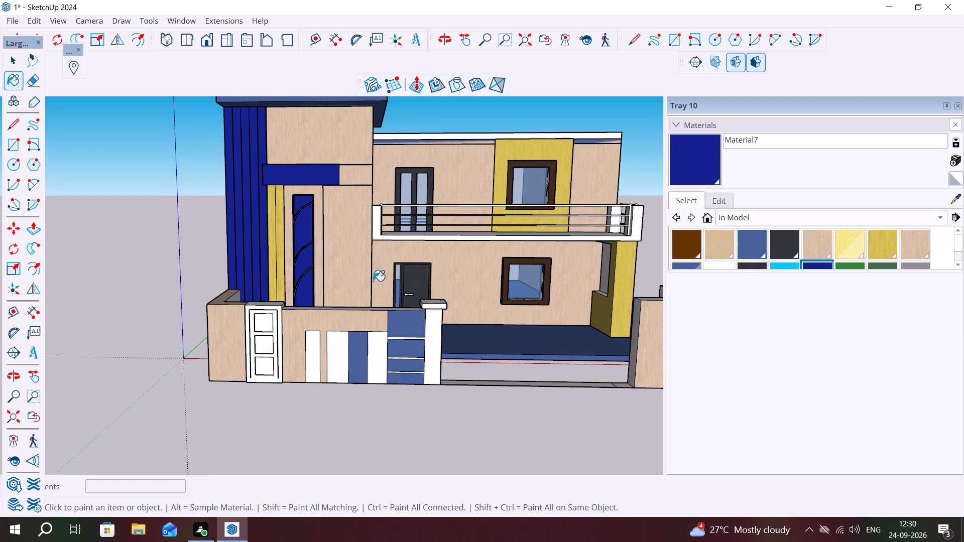
left_click(401, 318)
left_click(417, 350)
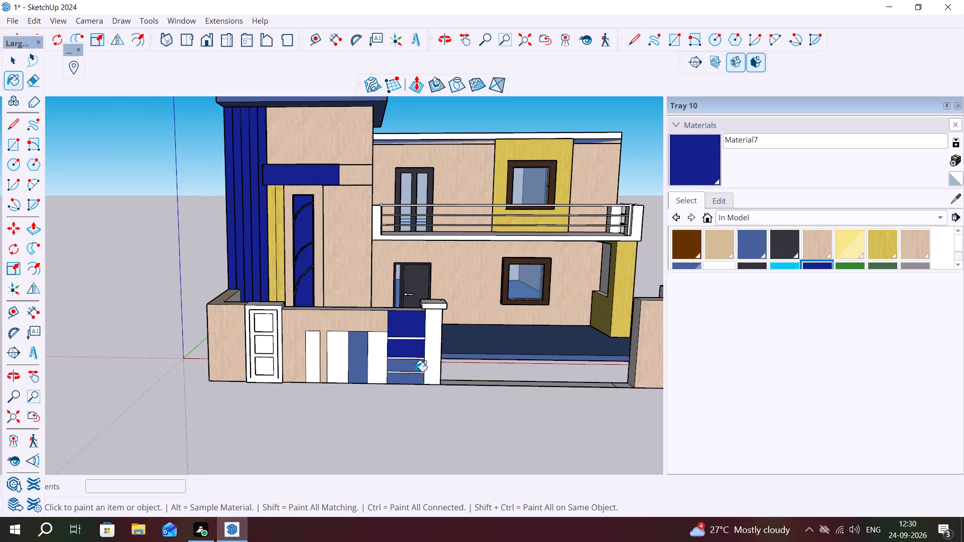
left_click(415, 371)
left_click(406, 385)
left_click(354, 360)
key("Escape")
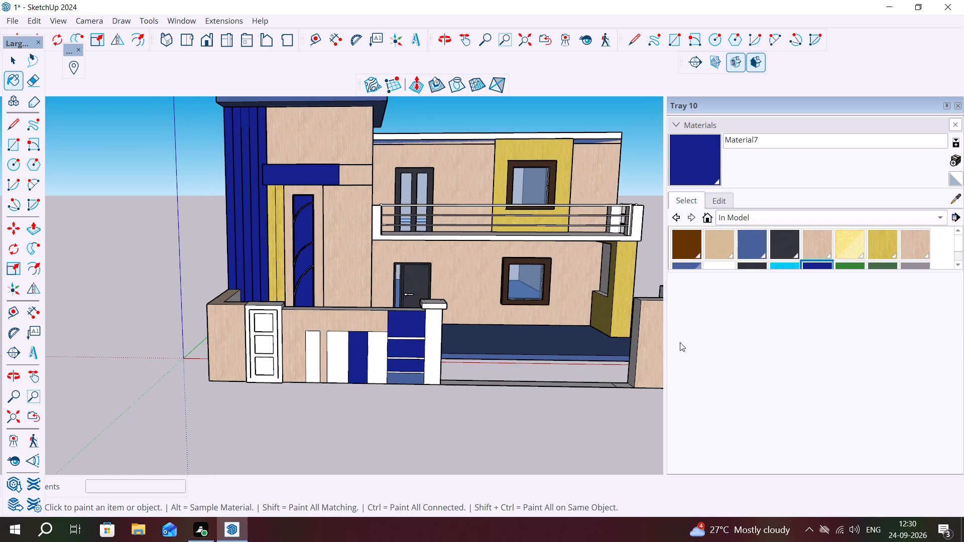
key("space")
Create a new, more saturated yellow material based on the wood-textured Material1.
left_click(895, 239)
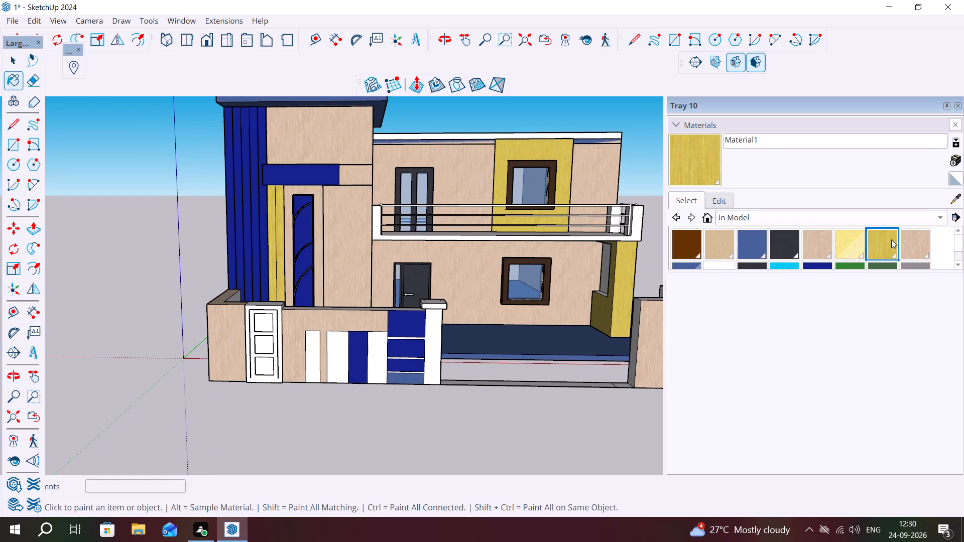
left_click(949, 161)
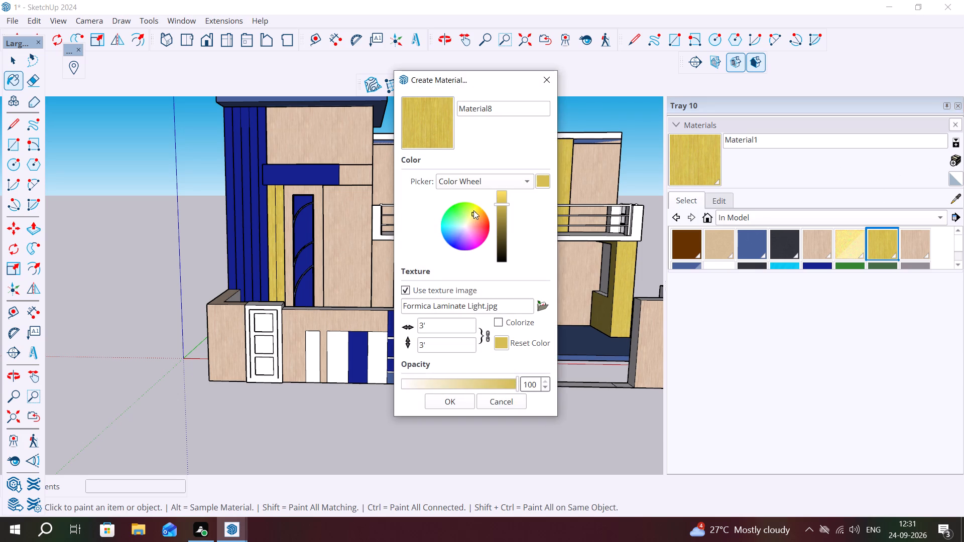
left_click(473, 210)
left_click(471, 217)
left_click(468, 219)
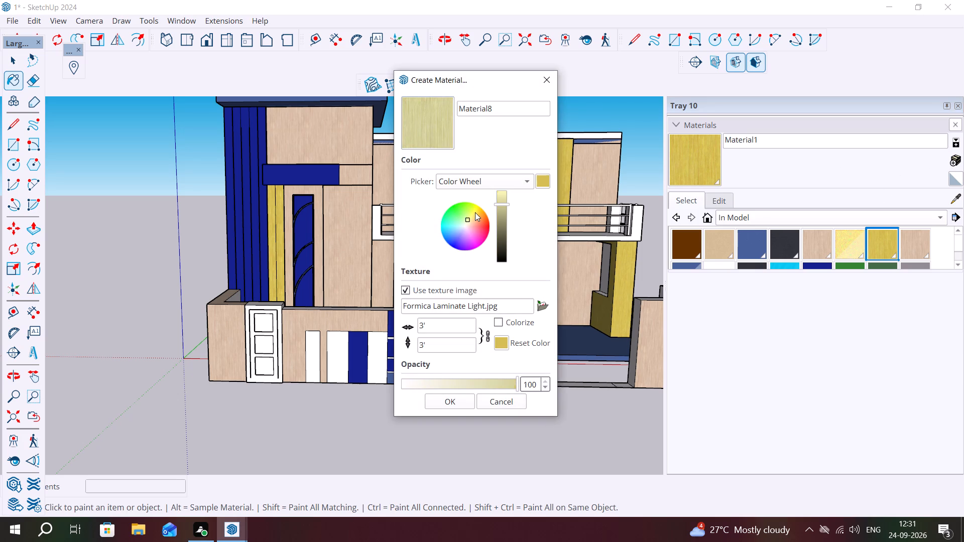
left_click(475, 212)
left_click(478, 207)
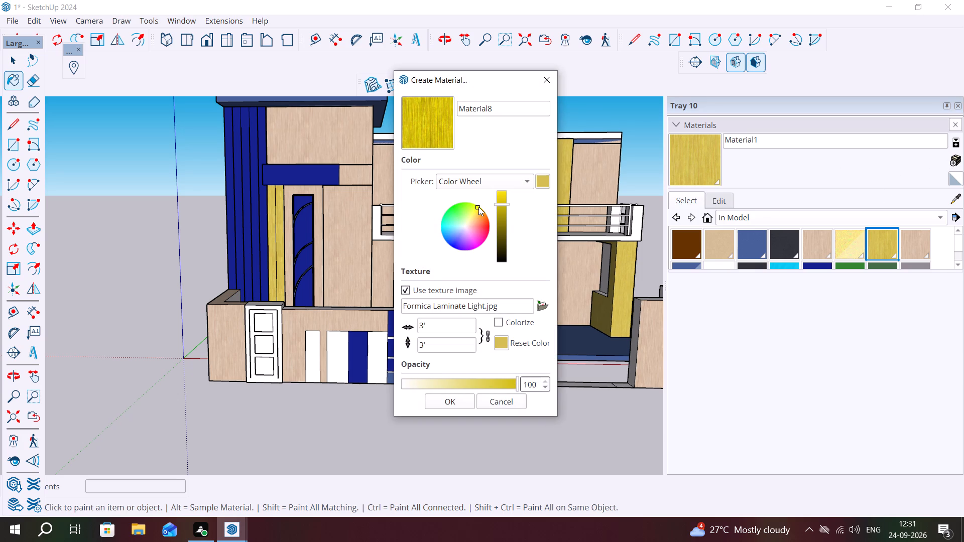
left_click(453, 400)
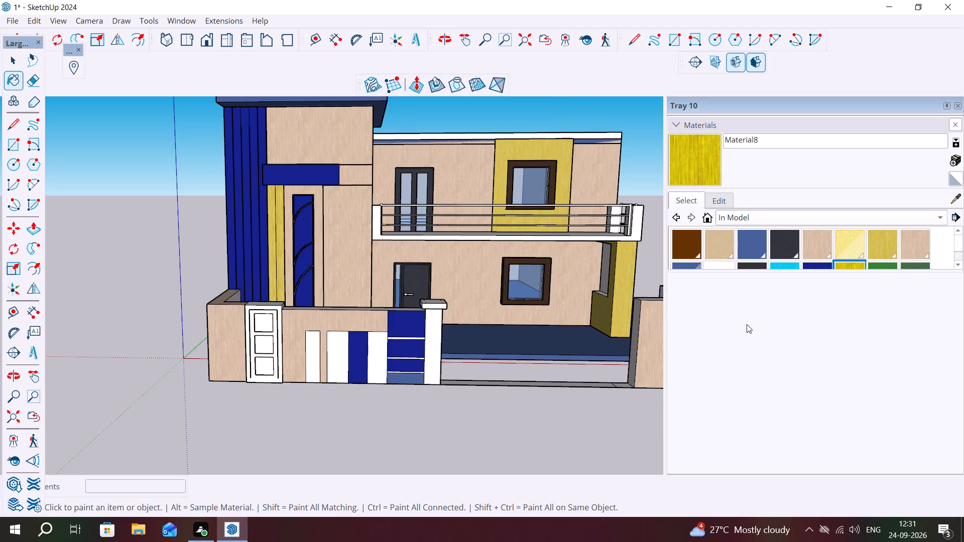
Try to paint the yellow wall panel around the upper-floor window with the new brighter yellow.
left_click(666, 169)
left_click(538, 152)
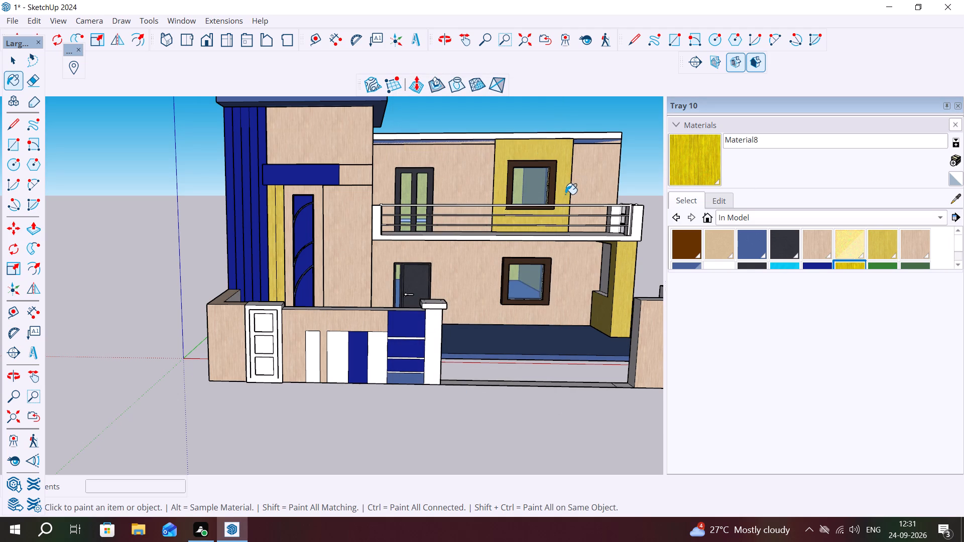
left_click(565, 194)
scroll(554, 206, "up", 12)
left_click_drag(573, 182, 582, 180)
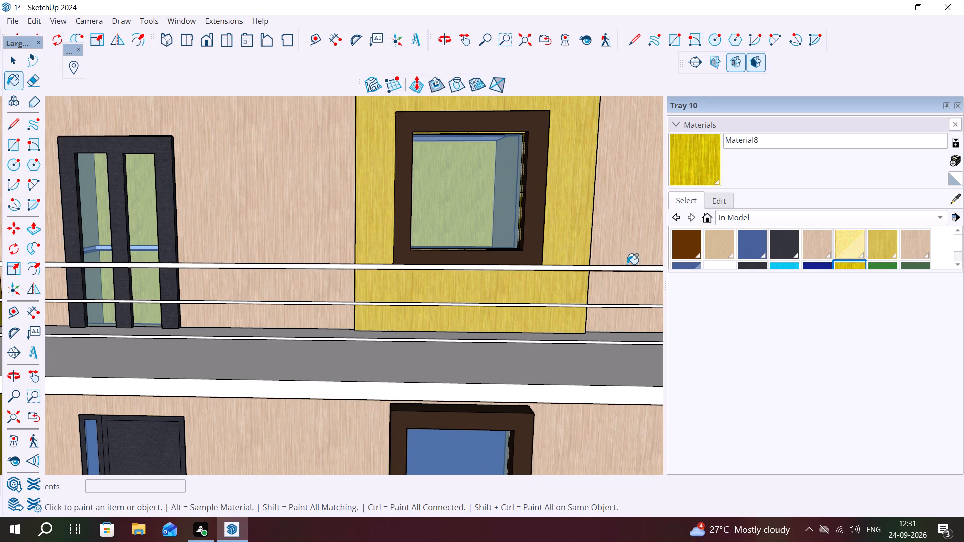
Paint the front and inner faces of the yellow porch pillar under the balcony with the new brighter yellow.
scroll(427, 167, "down", 11)
left_click(545, 268)
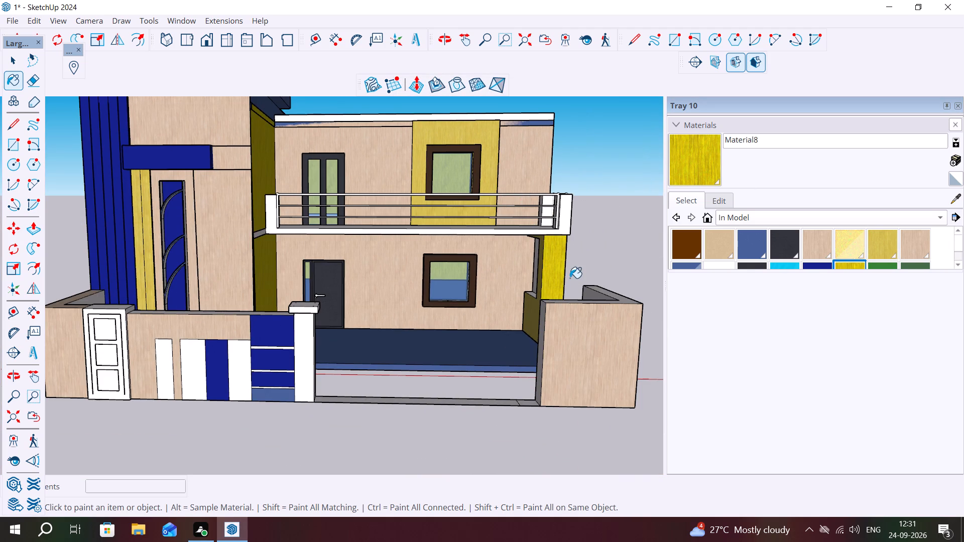
middle_click_drag(520, 280, 640, 272)
scroll(485, 280, "up", 4)
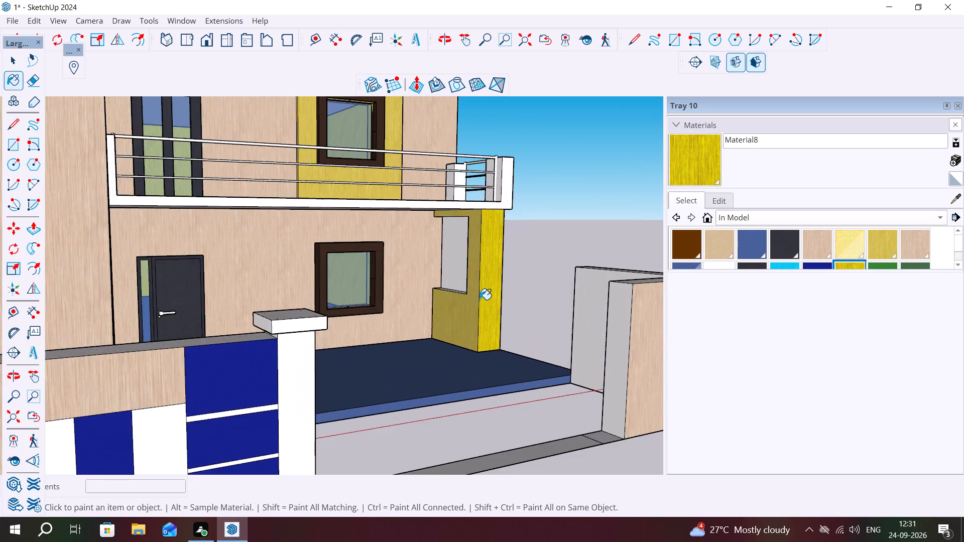
scroll(479, 300, "up", 4)
left_click(473, 299)
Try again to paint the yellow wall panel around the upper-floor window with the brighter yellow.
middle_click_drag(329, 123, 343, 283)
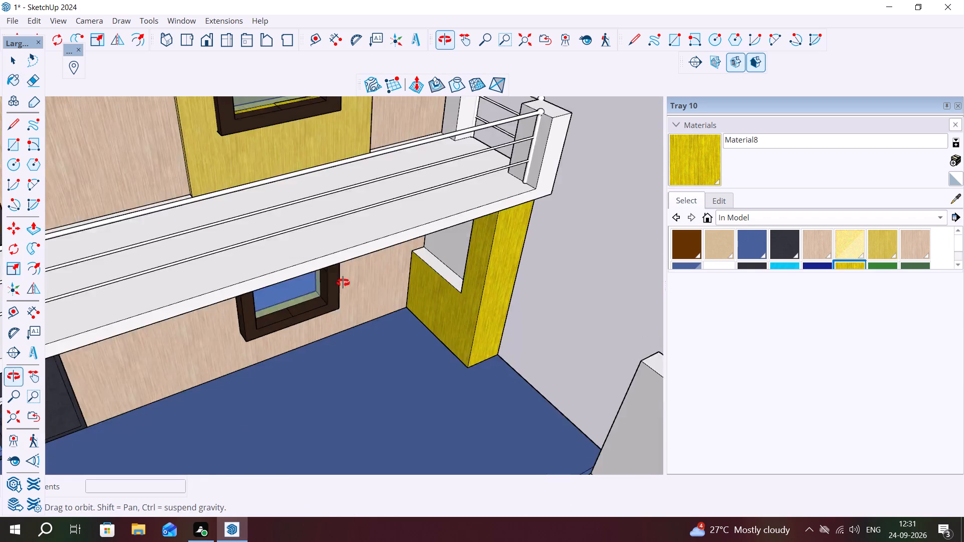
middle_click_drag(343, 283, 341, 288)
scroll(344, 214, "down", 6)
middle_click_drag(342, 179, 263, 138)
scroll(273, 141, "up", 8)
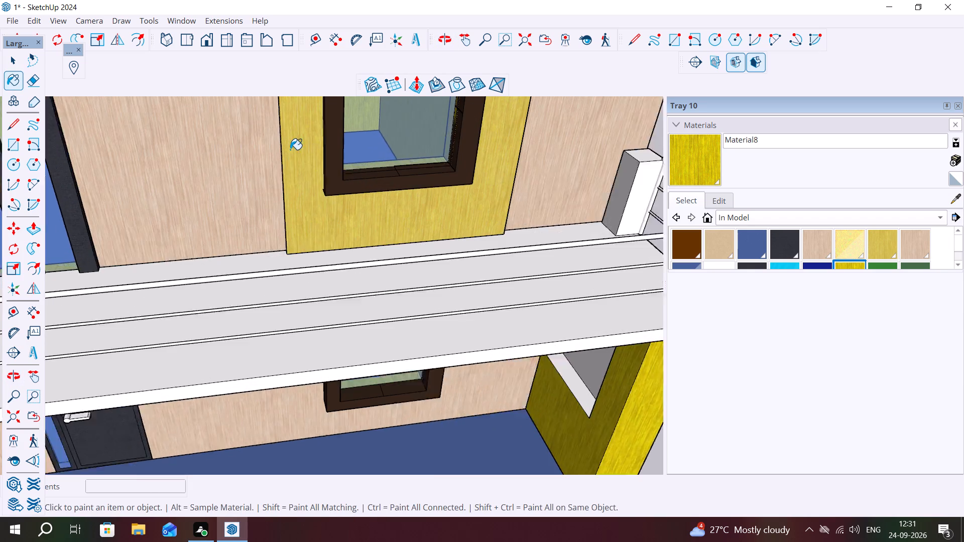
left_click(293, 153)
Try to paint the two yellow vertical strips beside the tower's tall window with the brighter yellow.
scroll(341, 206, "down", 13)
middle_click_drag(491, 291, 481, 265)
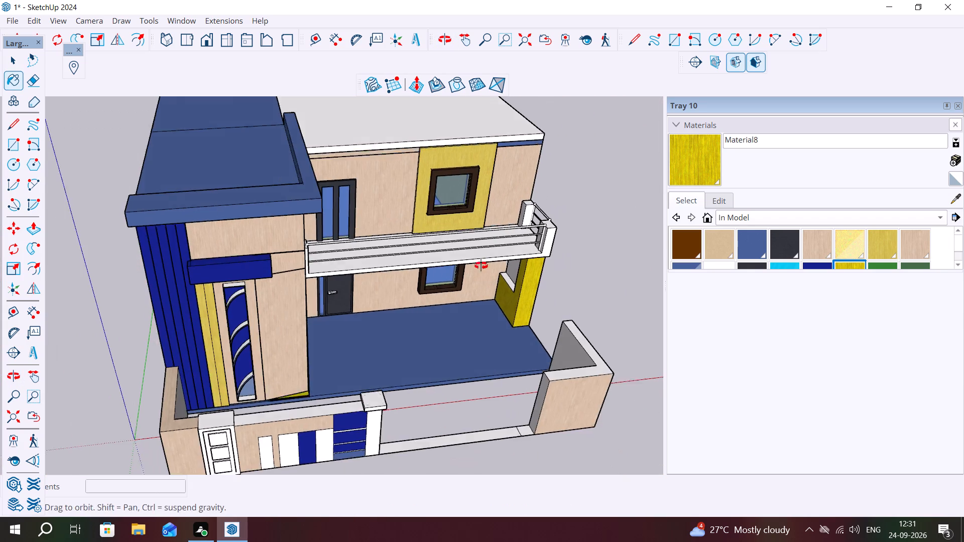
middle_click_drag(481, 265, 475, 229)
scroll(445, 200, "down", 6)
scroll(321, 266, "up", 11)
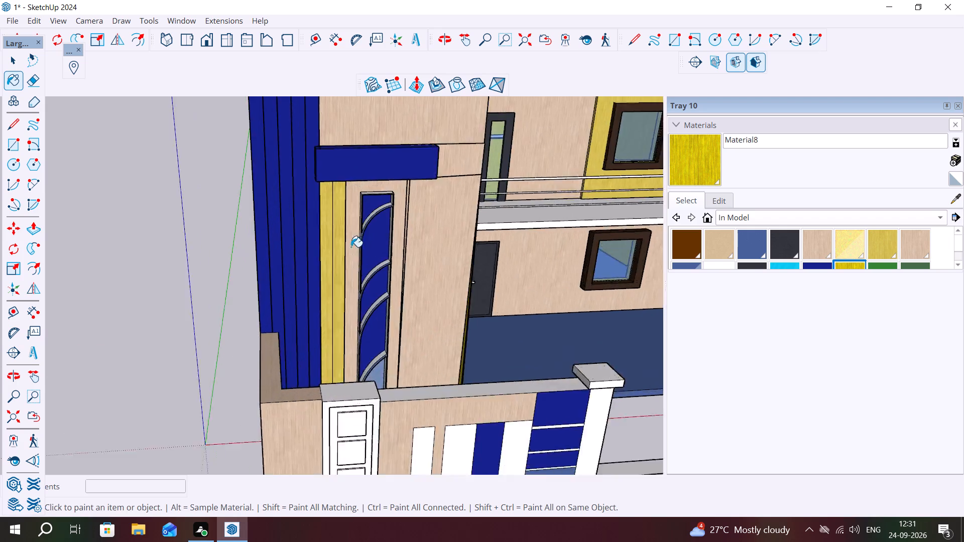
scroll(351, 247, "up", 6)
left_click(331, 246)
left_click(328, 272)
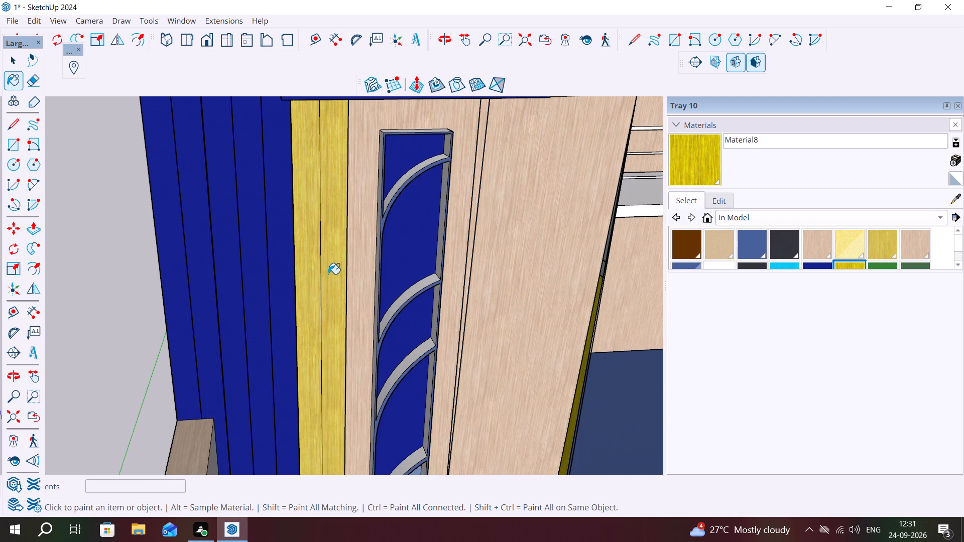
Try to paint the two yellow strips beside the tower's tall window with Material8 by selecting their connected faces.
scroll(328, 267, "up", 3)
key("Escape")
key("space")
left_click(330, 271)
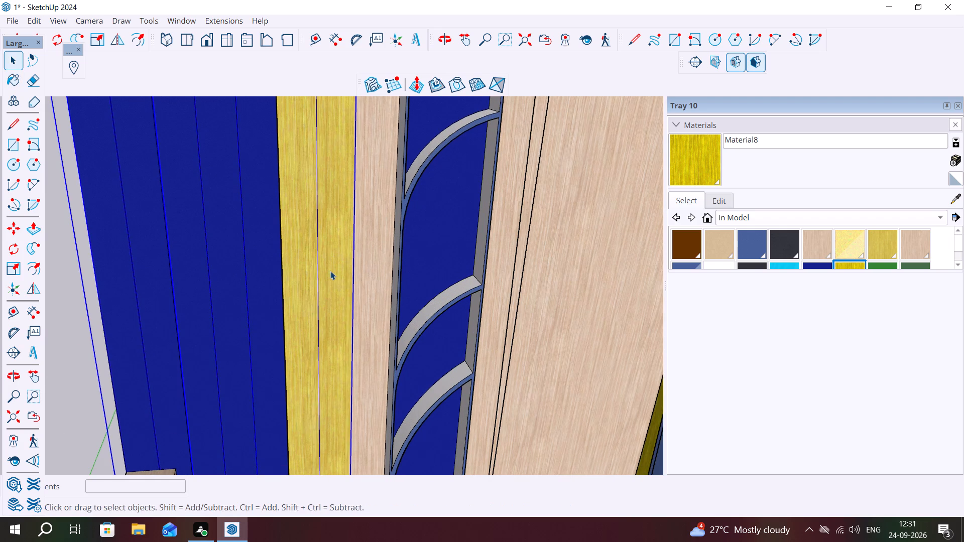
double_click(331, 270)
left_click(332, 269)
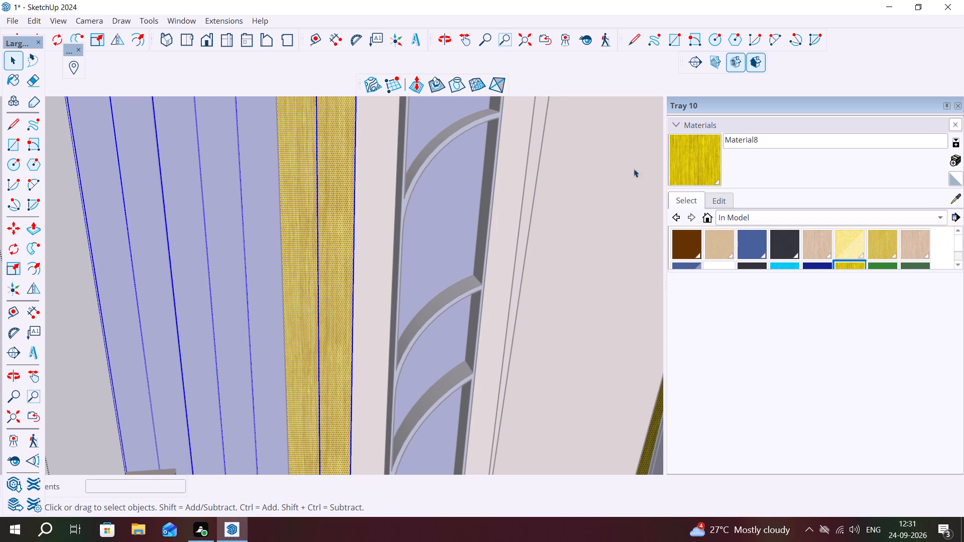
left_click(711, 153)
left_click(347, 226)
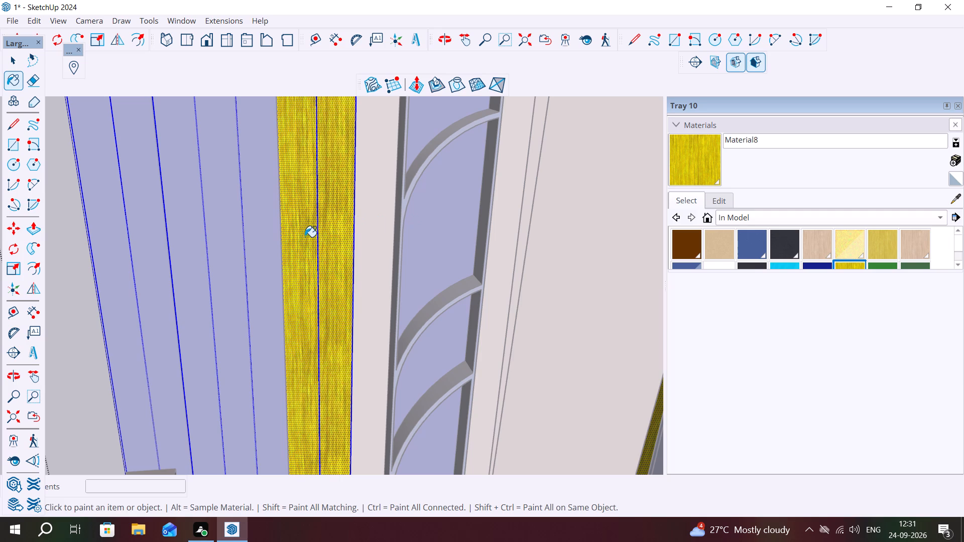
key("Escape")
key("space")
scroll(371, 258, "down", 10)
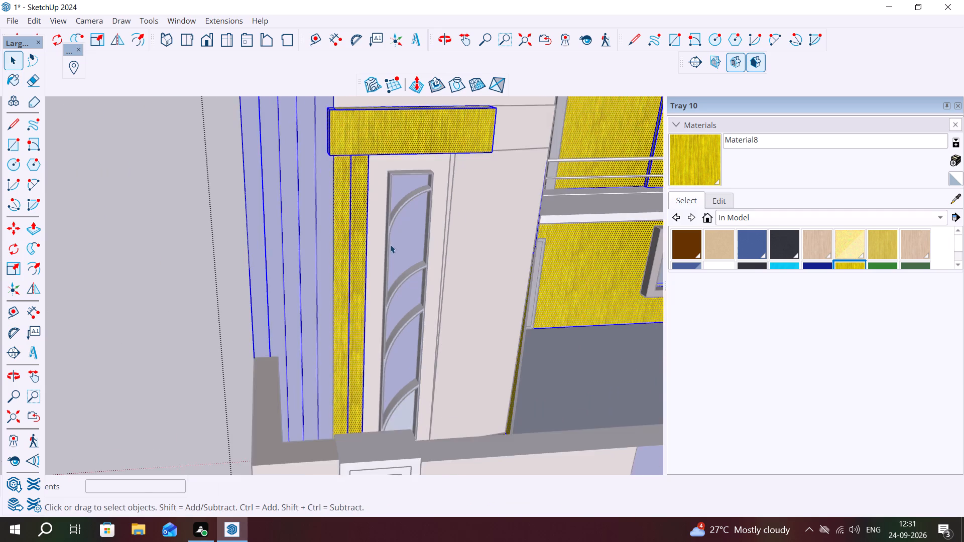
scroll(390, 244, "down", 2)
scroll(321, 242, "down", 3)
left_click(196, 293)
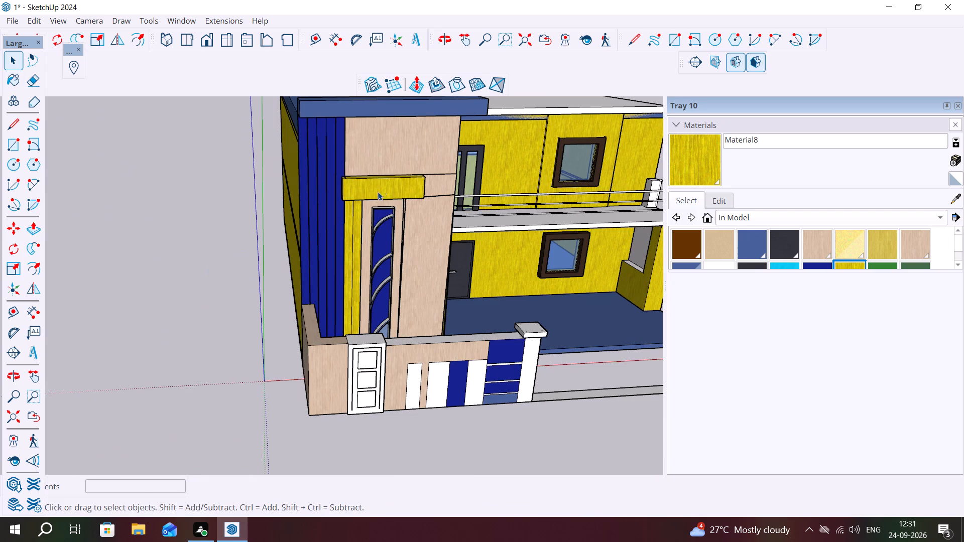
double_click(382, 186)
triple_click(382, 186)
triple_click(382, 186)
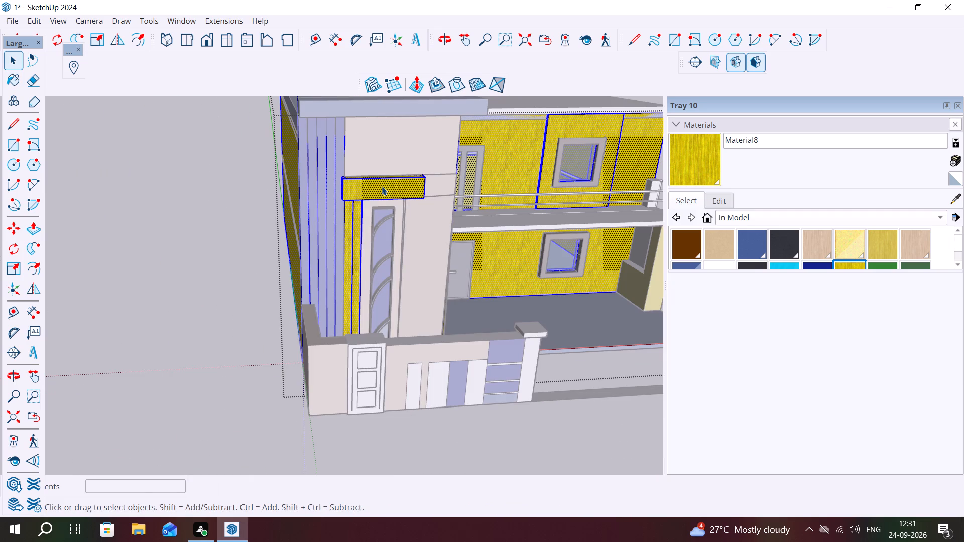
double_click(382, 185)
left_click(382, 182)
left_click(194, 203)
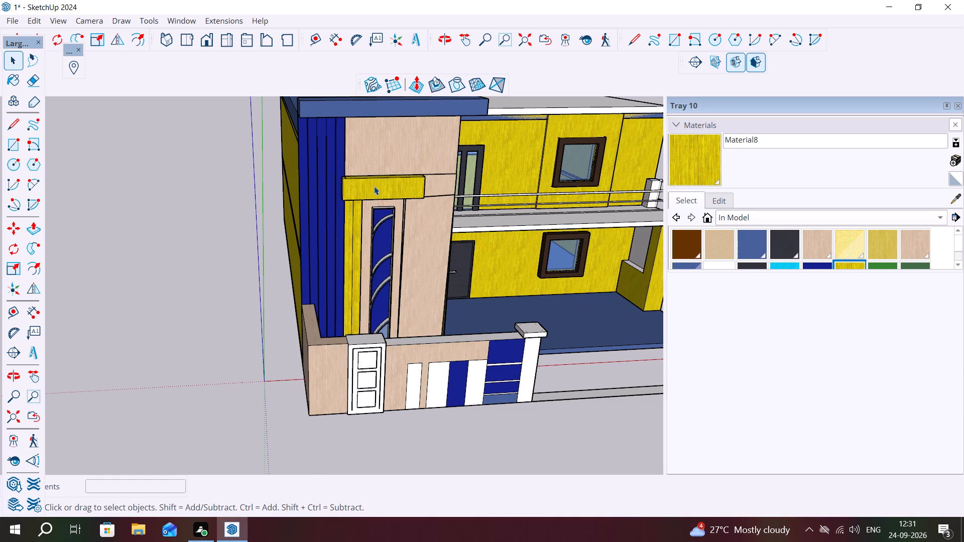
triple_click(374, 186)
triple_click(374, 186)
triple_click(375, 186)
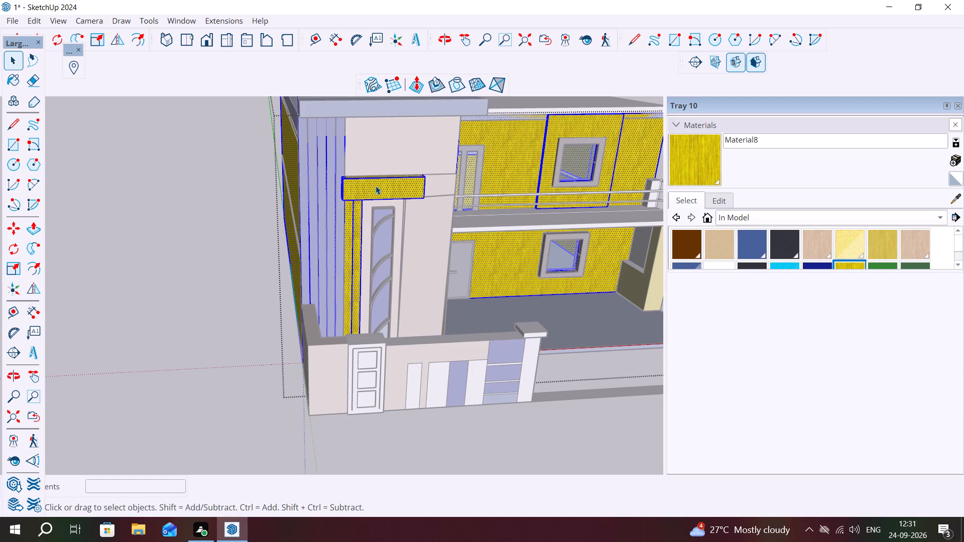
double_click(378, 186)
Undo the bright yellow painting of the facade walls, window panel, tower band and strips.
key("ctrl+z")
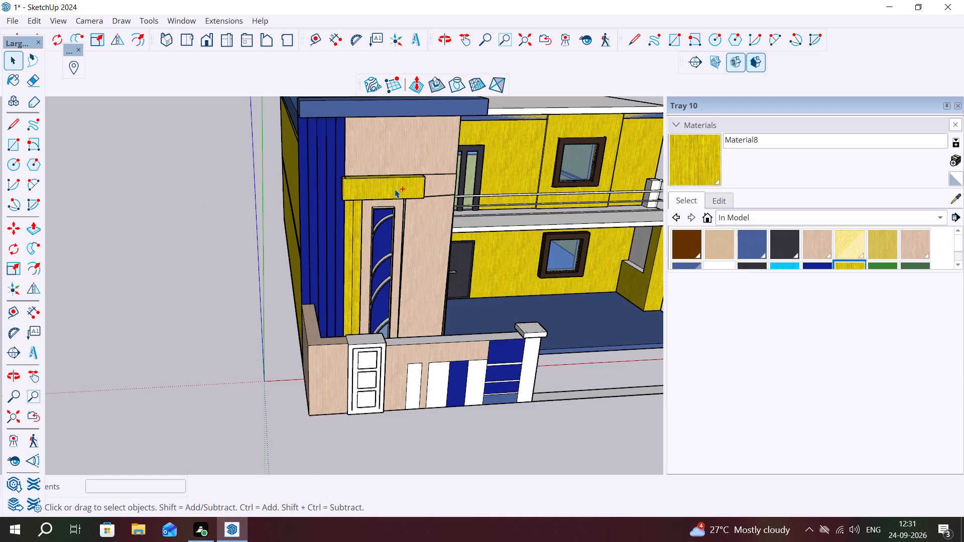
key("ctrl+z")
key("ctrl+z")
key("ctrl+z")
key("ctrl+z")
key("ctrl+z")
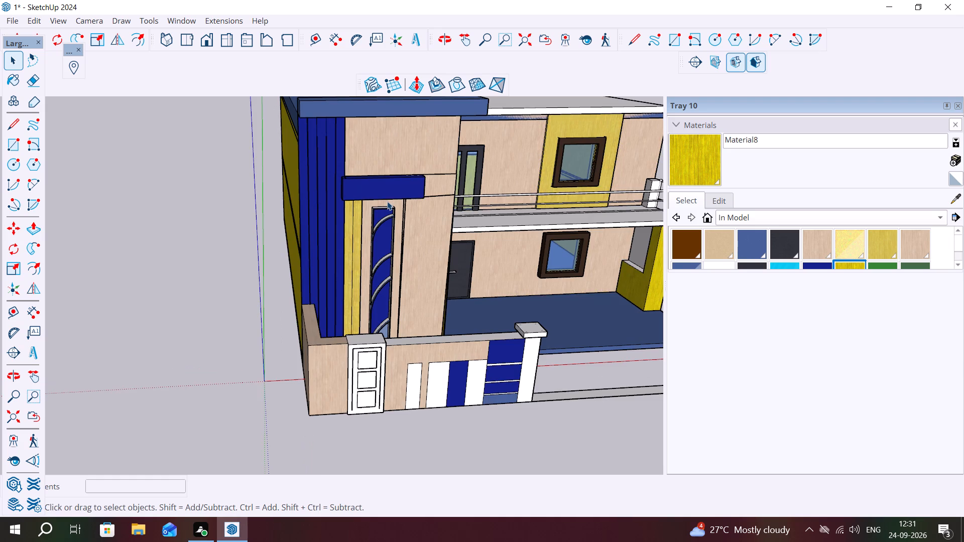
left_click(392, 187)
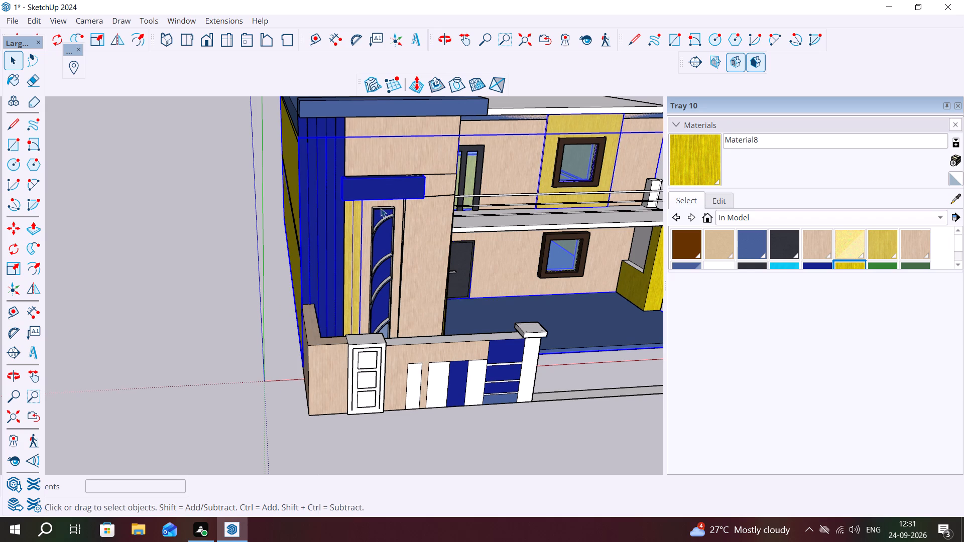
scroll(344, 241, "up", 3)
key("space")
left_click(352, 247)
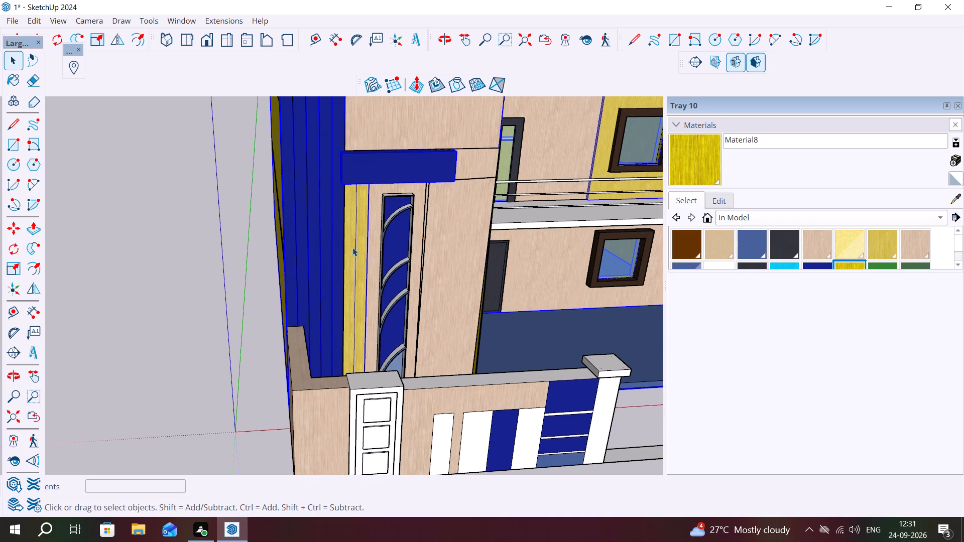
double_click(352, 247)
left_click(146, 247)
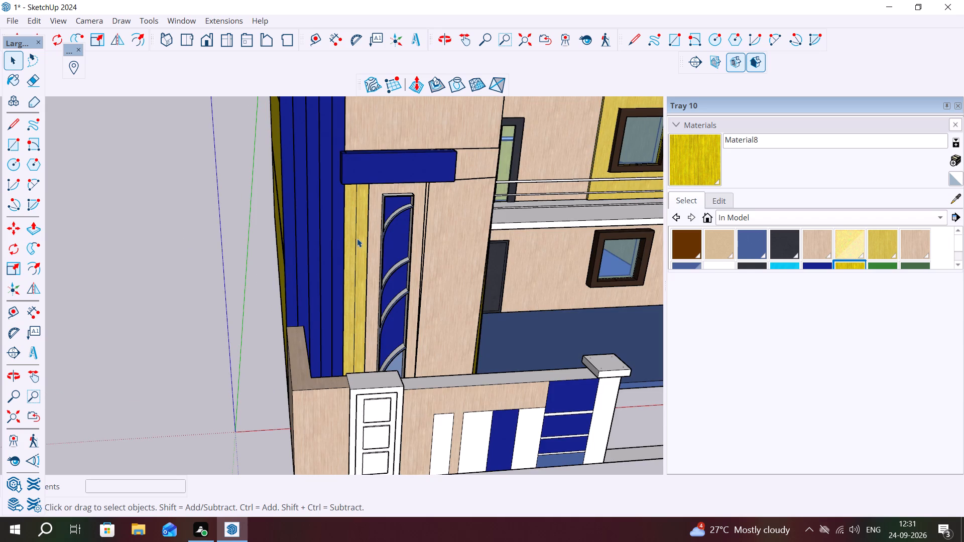
Paint only the yellow strip next to the tower's navy ribs with the brighter yellow Material8.
left_click(351, 235)
left_click(351, 235)
left_click(351, 235)
left_click(351, 235)
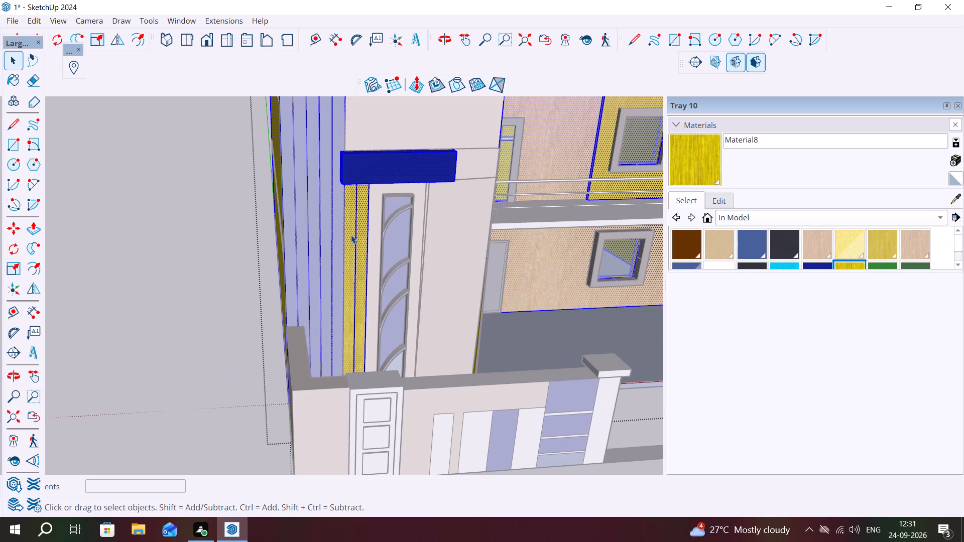
double_click(351, 235)
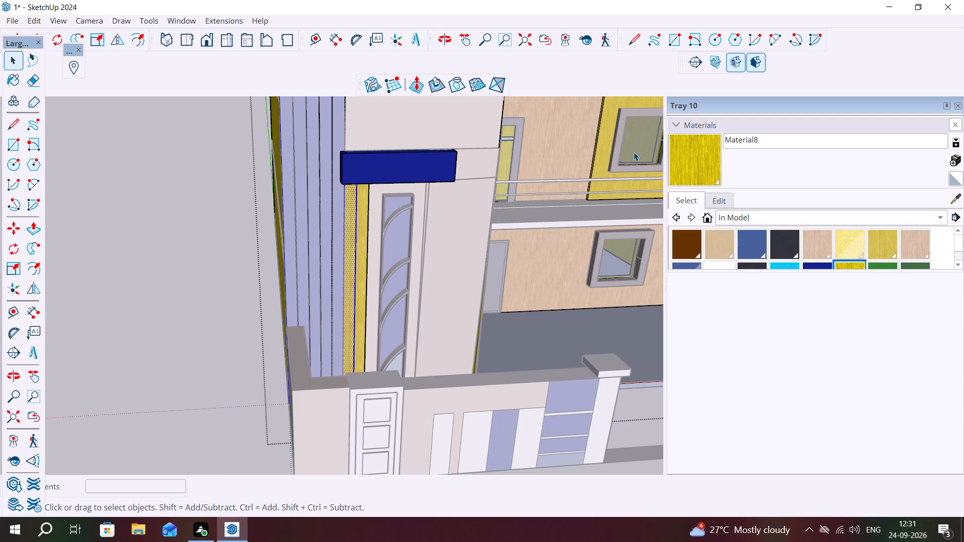
left_click(686, 155)
left_click(352, 228)
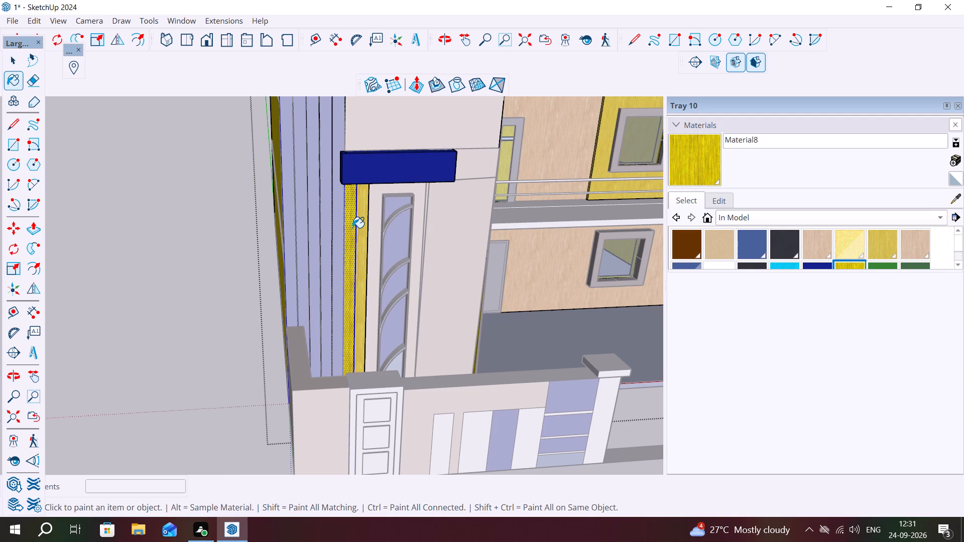
left_click(350, 225)
scroll(344, 238, "up", 9)
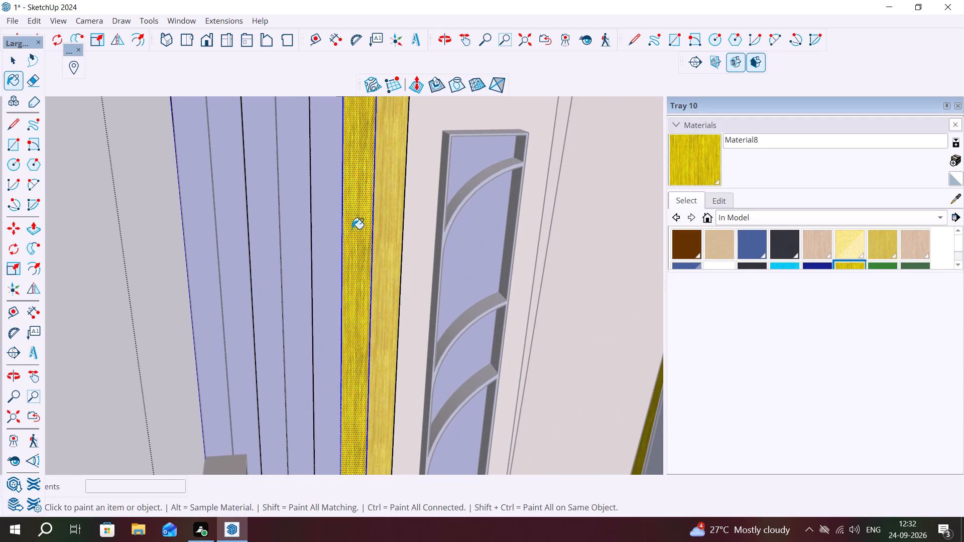
left_click(351, 229)
key("Escape")
key("space")
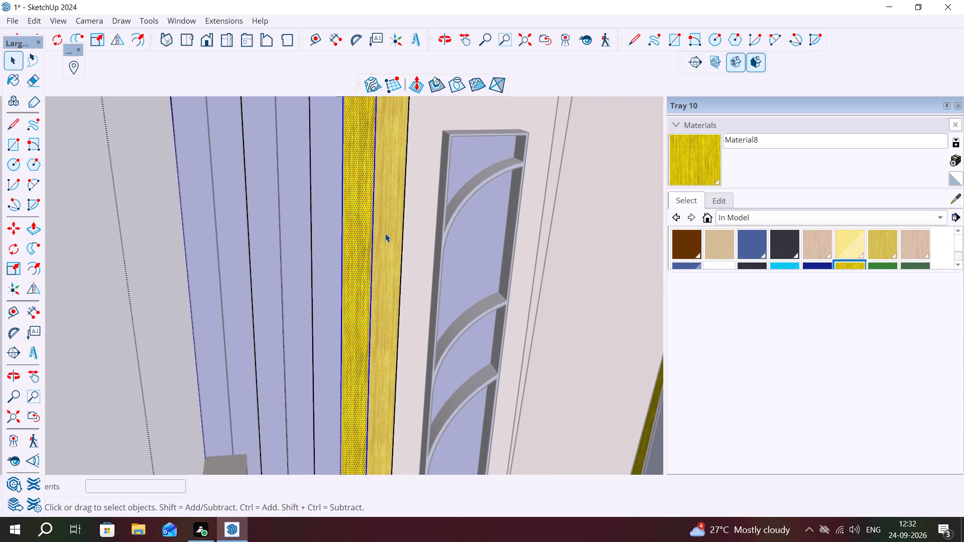
scroll(384, 229, "down", 9)
left_click(230, 267)
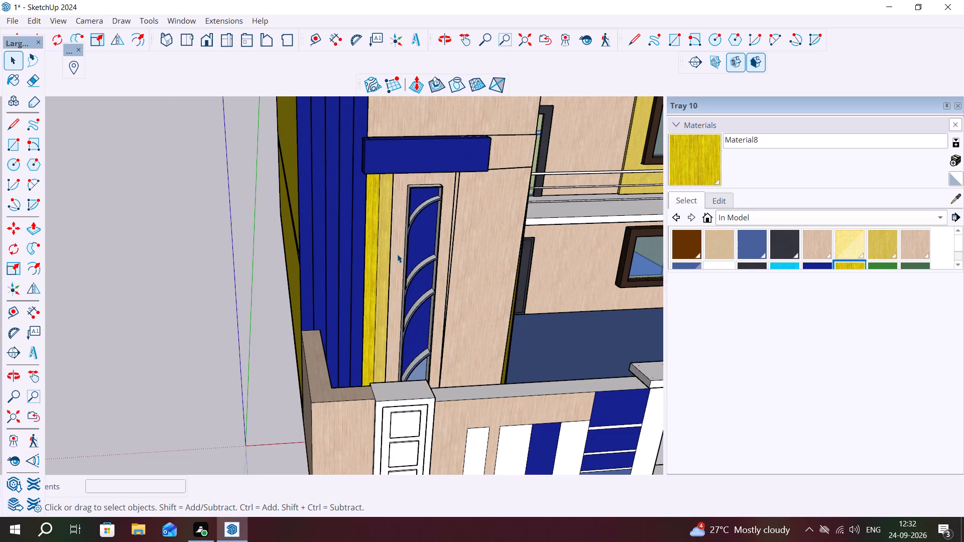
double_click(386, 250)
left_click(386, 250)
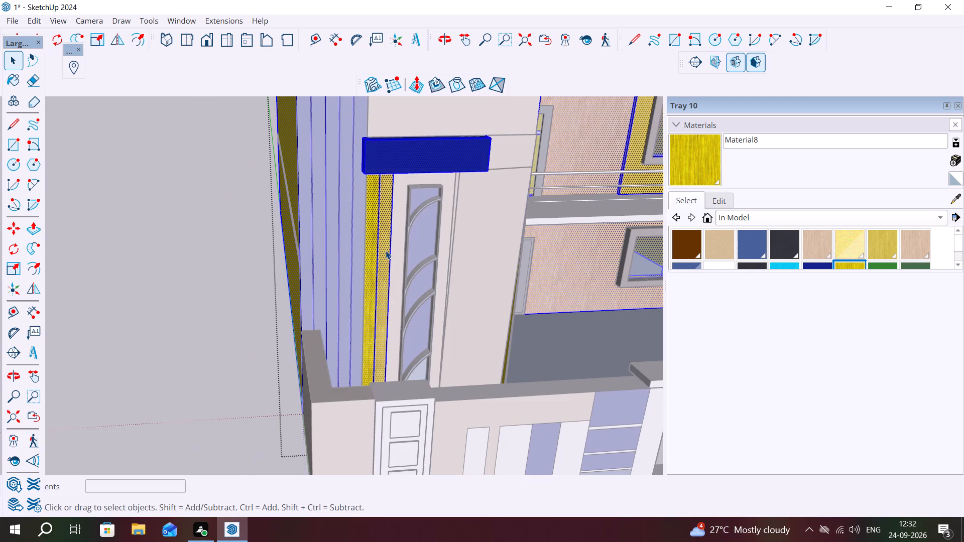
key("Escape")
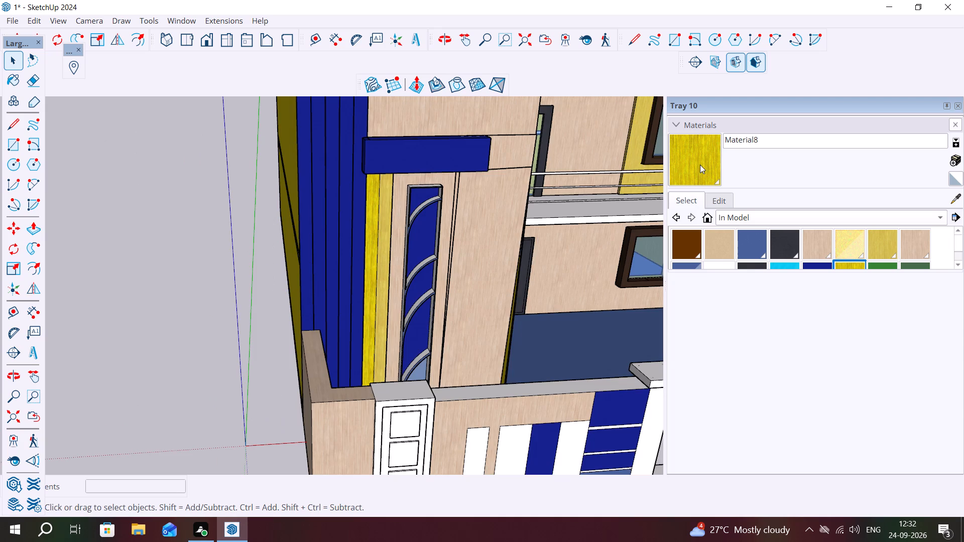
Paint the second yellow strip, nearer the tower's tall window, with the brighter yellow Material8.
left_click(388, 221)
double_click(388, 221)
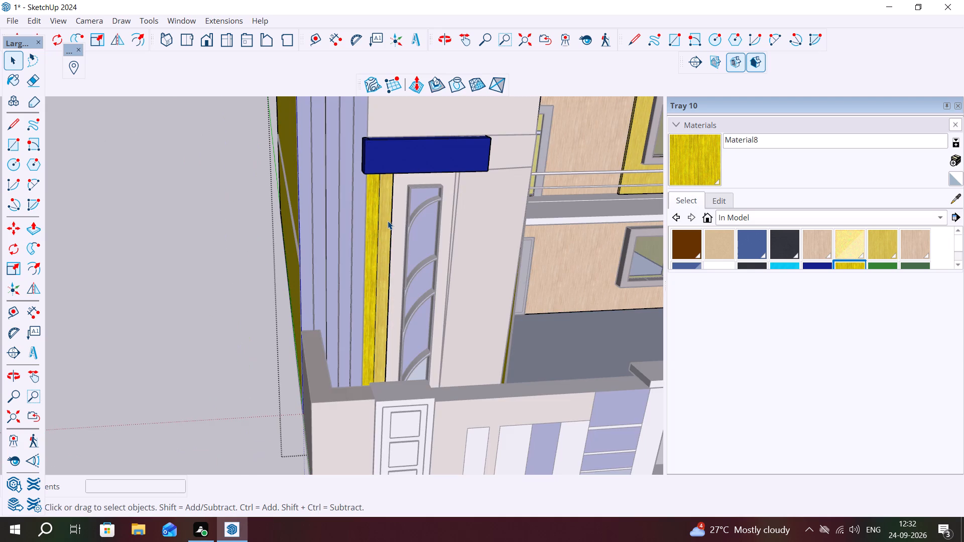
left_click(388, 221)
left_click(704, 160)
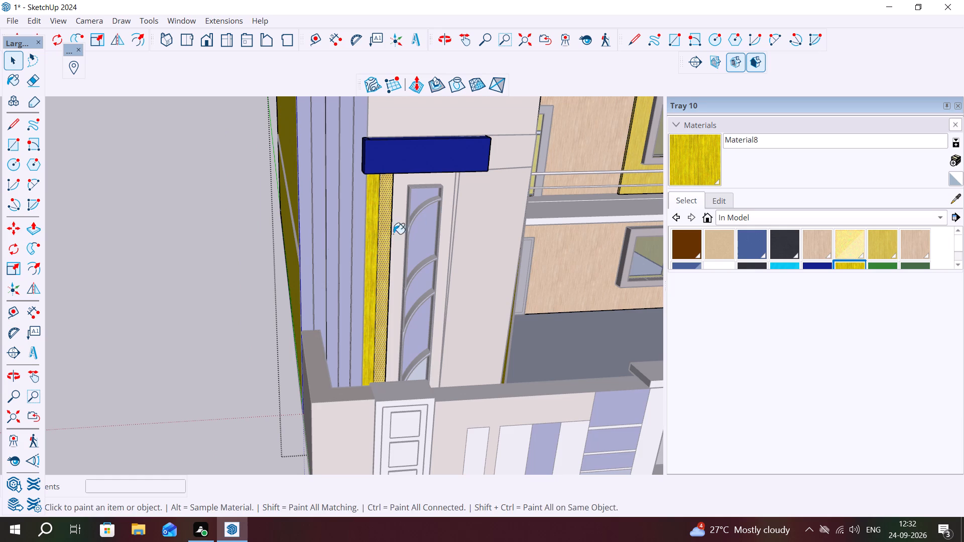
left_click(383, 243)
scroll(382, 267, "down", 3)
scroll(331, 259, "down", 1)
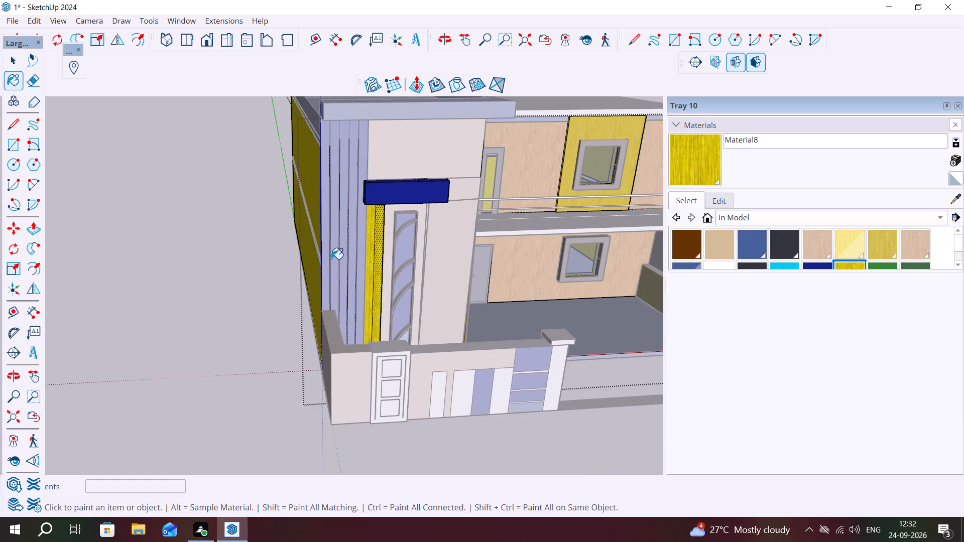
scroll(331, 259, "down", 1)
key("Escape")
key("space")
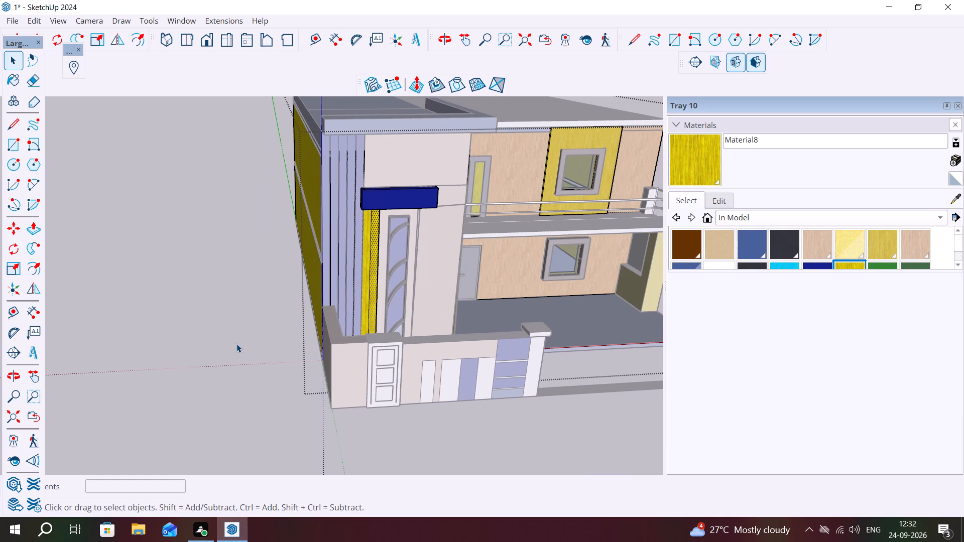
left_click(236, 344)
Sample Formica Laminate Light from the front boundary wall and paint the upper and lower yellow side-wall panels with it.
middle_click_drag(368, 327, 528, 268)
middle_click(534, 268)
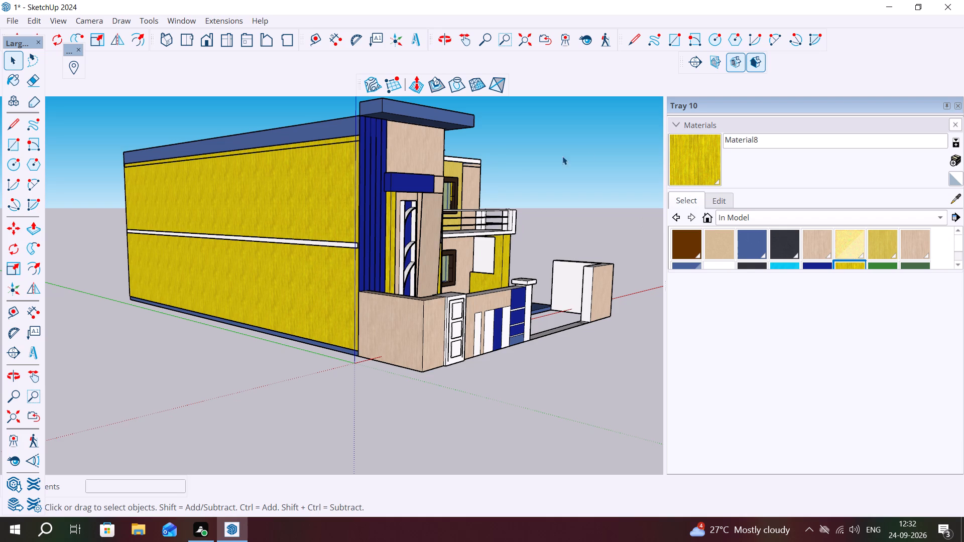
left_click(955, 197)
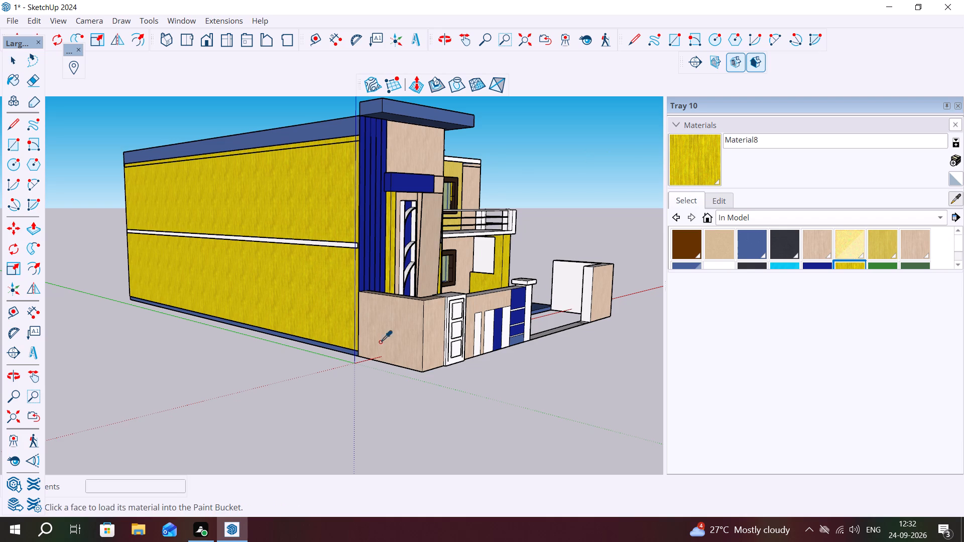
left_click(421, 318)
left_click(338, 295)
left_click(308, 224)
Examine the recoloured house from the side, front and balcony corner.
middle_click_drag(441, 321, 270, 356)
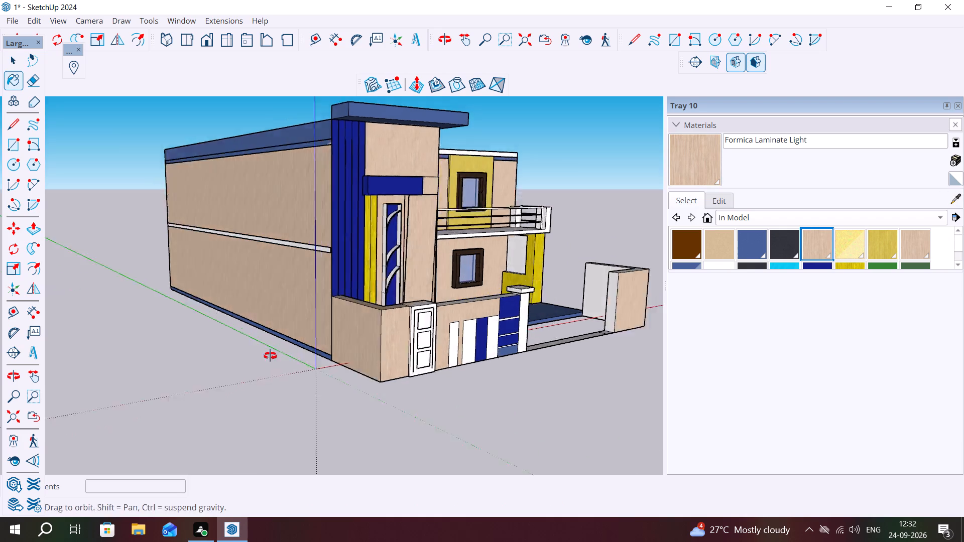
middle_click_drag(270, 356, 0, 366)
scroll(372, 344, "down", 6)
middle_click_drag(442, 366, 587, 292)
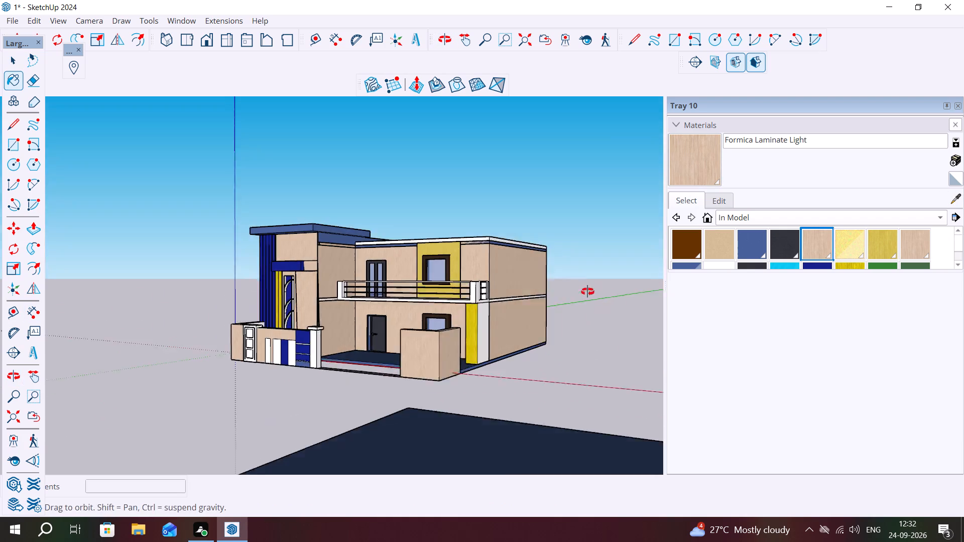
middle_click_drag(587, 292, 591, 291)
middle_click_drag(485, 320, 560, 345)
scroll(443, 298, "up", 4)
middle_click_drag(437, 323, 585, 290)
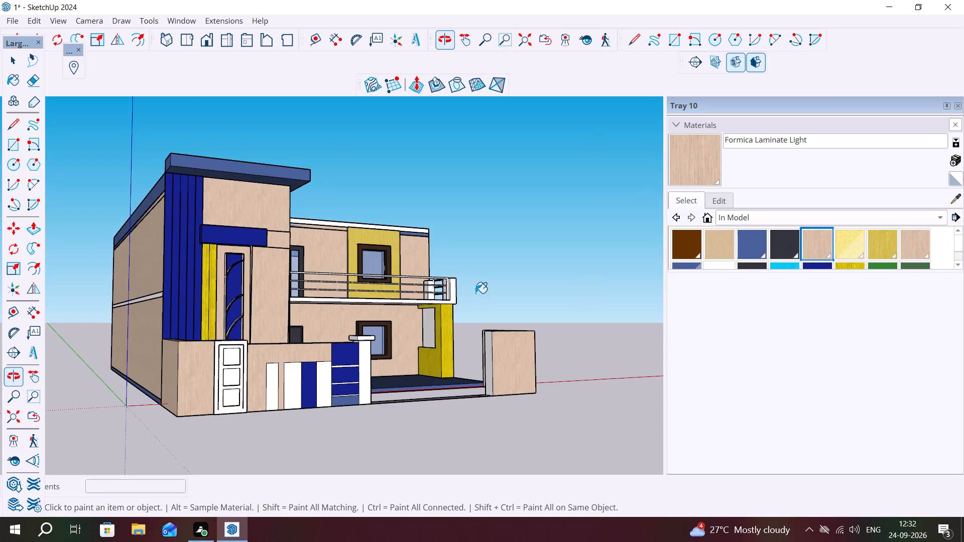
scroll(426, 311, "up", 8)
middle_click_drag(421, 322, 509, 310)
key("Escape")
key("space")
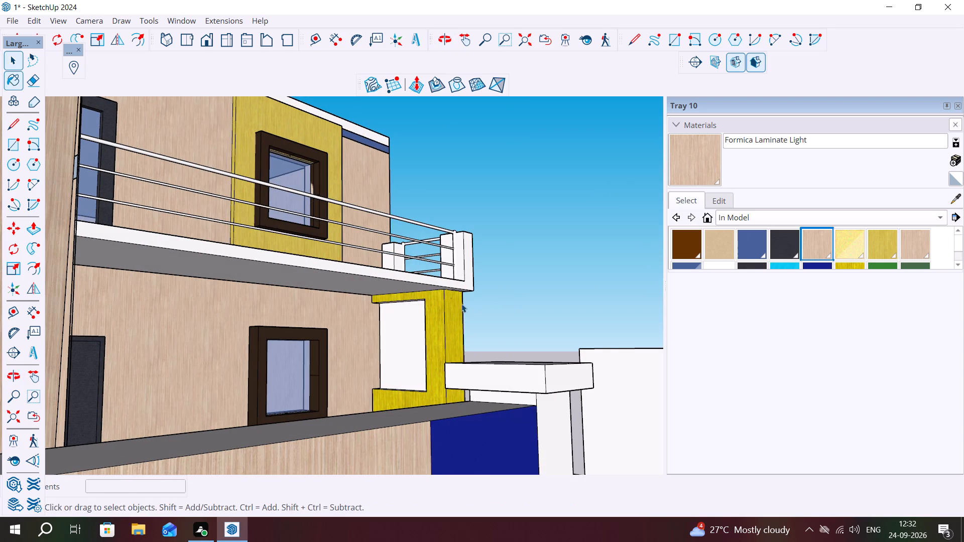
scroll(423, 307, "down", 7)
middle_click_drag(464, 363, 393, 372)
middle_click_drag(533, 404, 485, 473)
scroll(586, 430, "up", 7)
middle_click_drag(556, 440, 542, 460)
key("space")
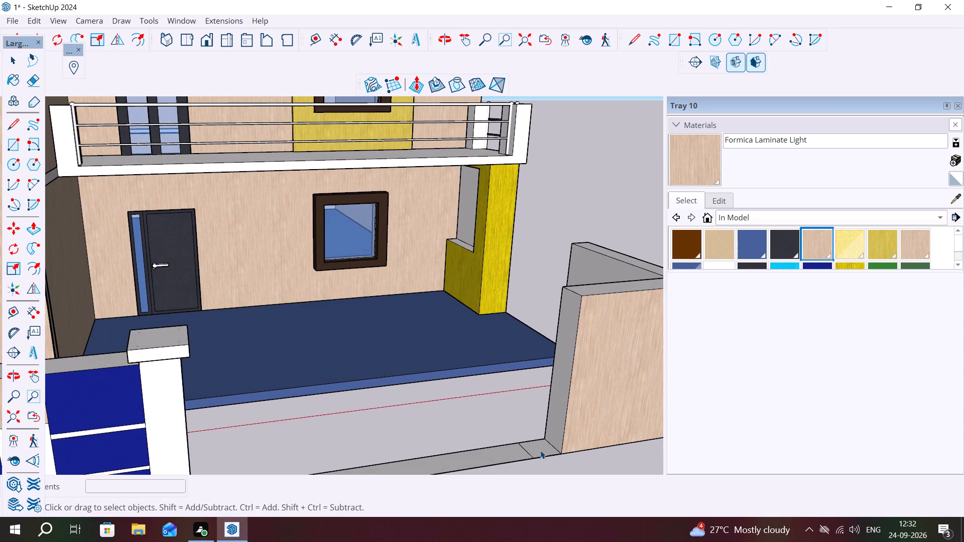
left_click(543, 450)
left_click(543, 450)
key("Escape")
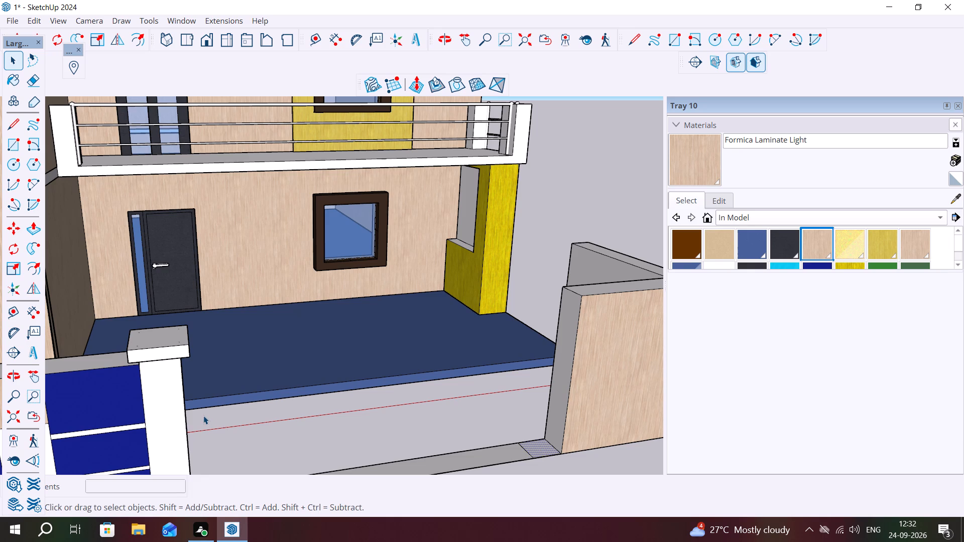
Cut the top and front faces of the cap on the gate pillar beside the navy-panelled front wall.
double_click(163, 351)
triple_click(163, 351)
left_click(248, 348)
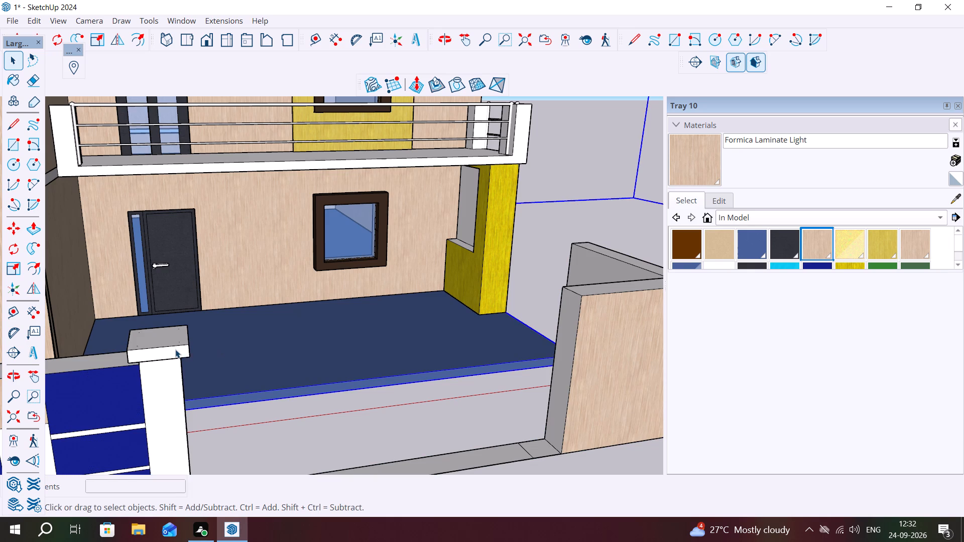
left_click(175, 349)
left_click(174, 348)
left_click(174, 347)
left_click(174, 347)
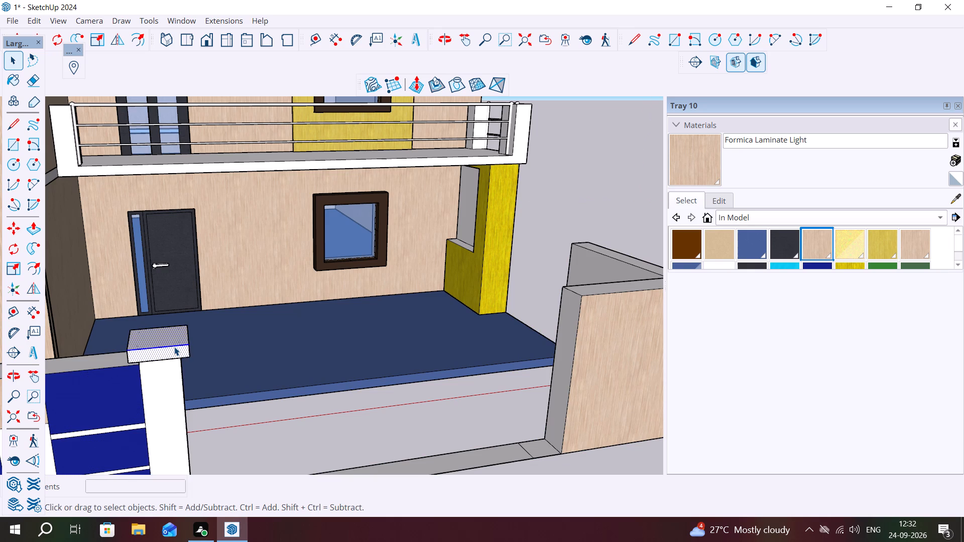
left_click(174, 347)
left_click(174, 347)
left_click(174, 347)
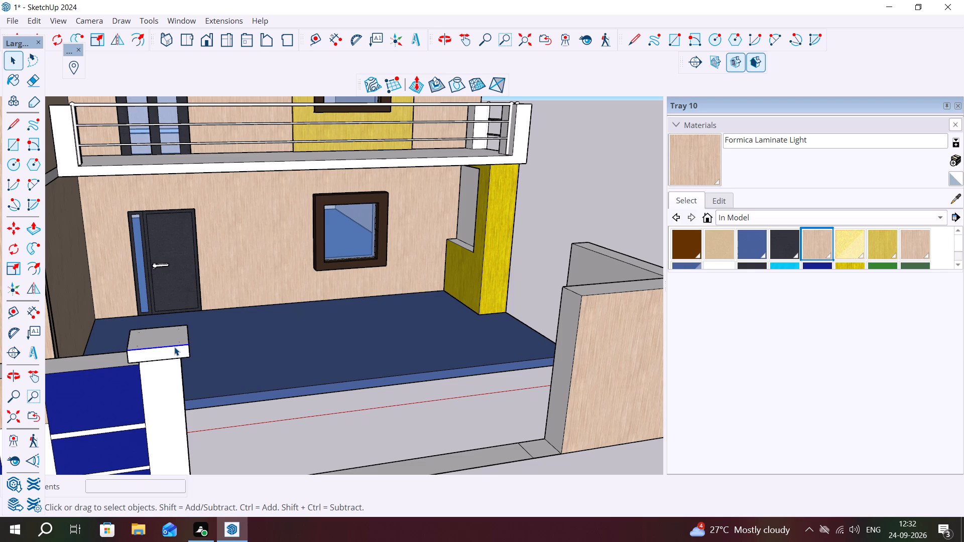
double_click(174, 347)
left_click(264, 393)
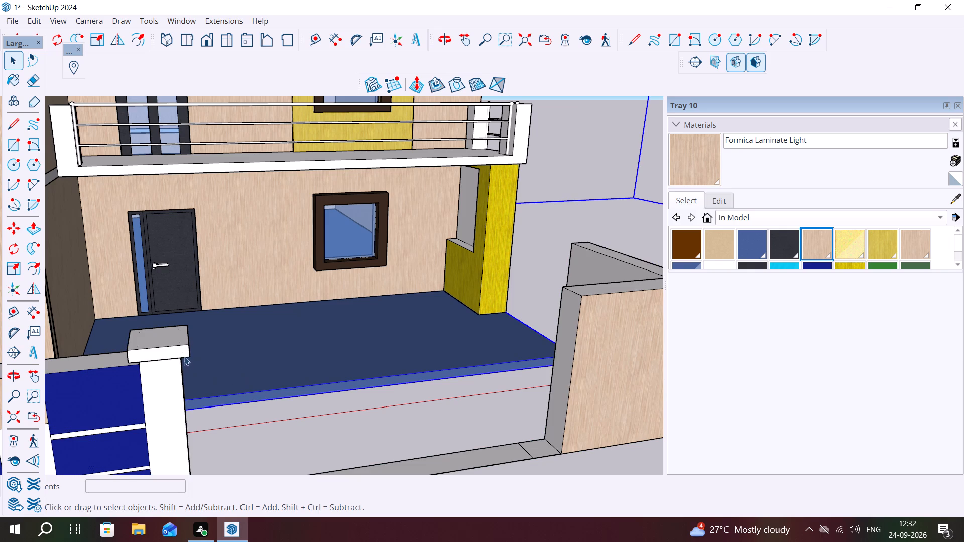
left_click(164, 346)
left_click(164, 346)
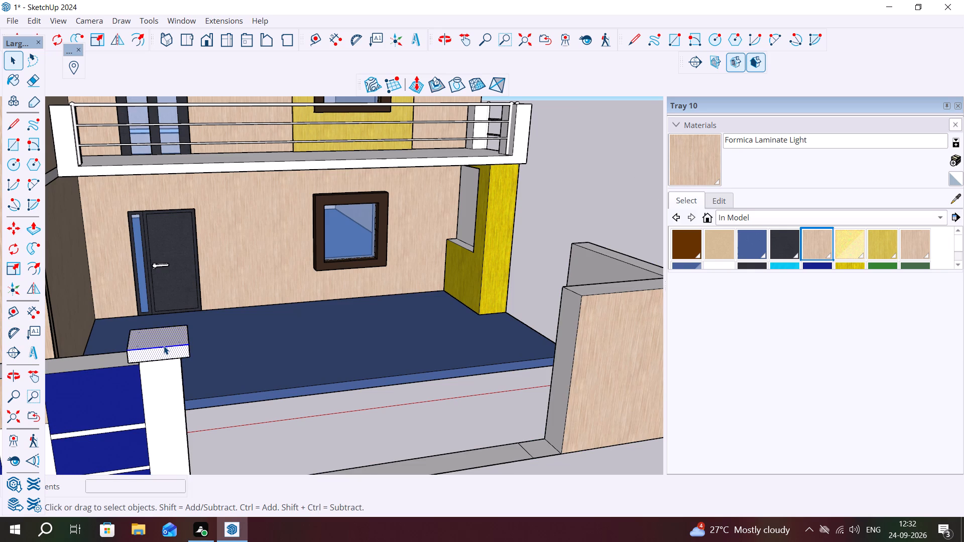
key("ctrl+x")
Delete the remaining hollow cap geometry on top of the gate pillar.
middle_click_drag(170, 355, 132, 402)
scroll(132, 393, "up", 4)
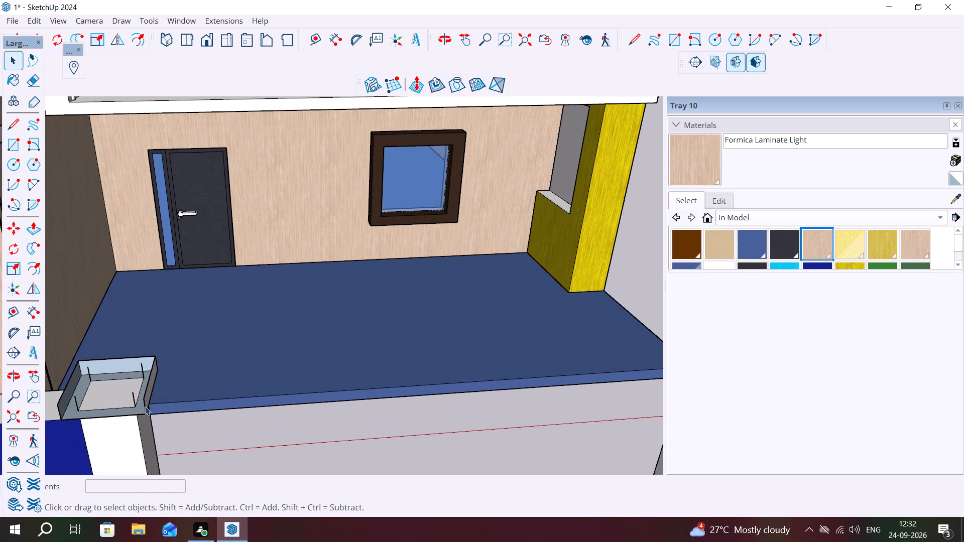
left_click(145, 406)
left_click(145, 406)
double_click(145, 406)
left_click(210, 414)
scroll(96, 368, "down", 3)
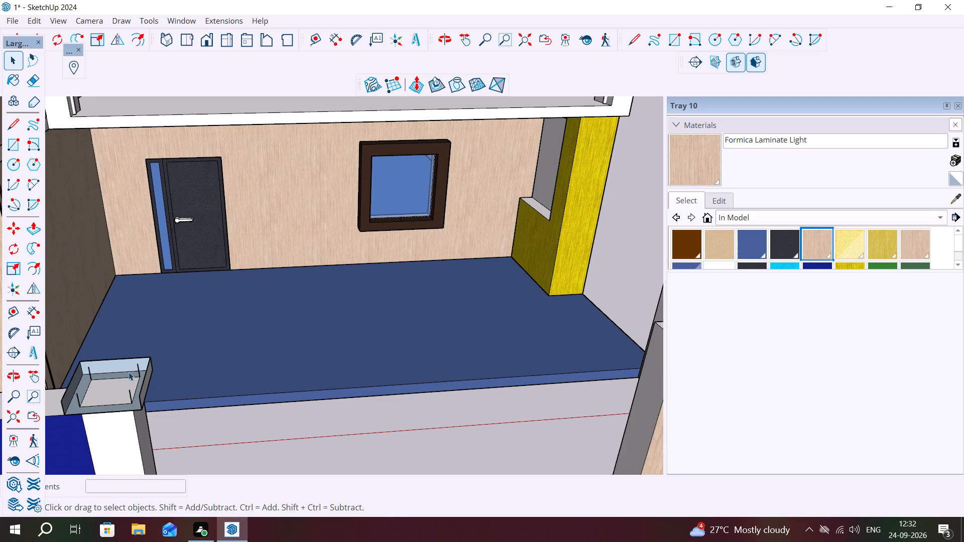
left_click_drag(65, 347, 156, 406)
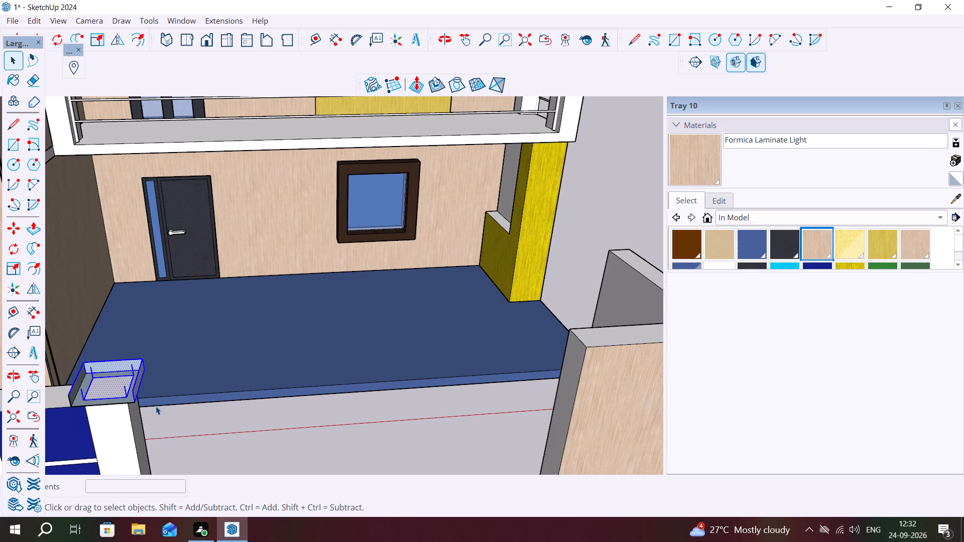
key("Delete")
Delete the three stray edges left from the pillar cap near the front wall's upper corner.
scroll(122, 395, "down", 3)
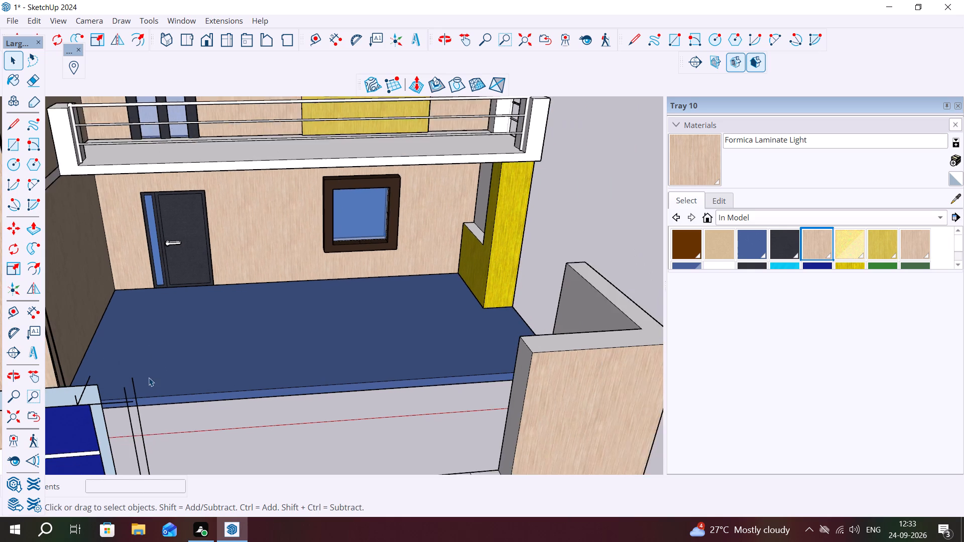
scroll(149, 377, "down", 3)
scroll(205, 381, "down", 2)
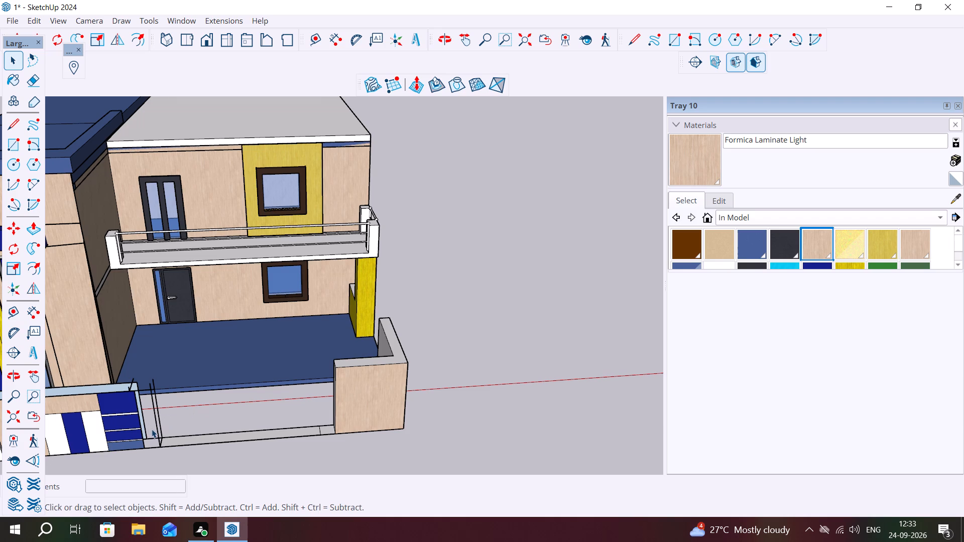
middle_click_drag(152, 430, 129, 457)
scroll(215, 431, "down", 6)
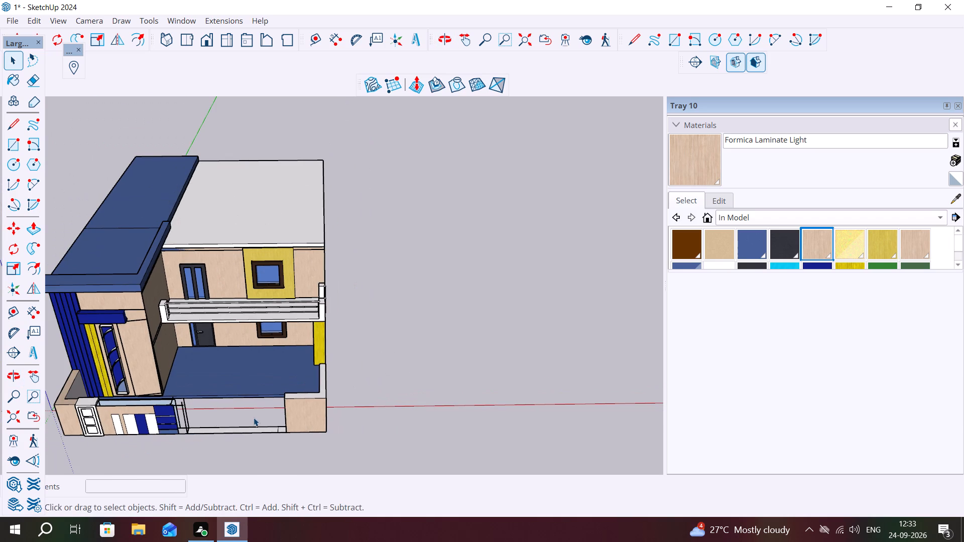
scroll(167, 406, "up", 17)
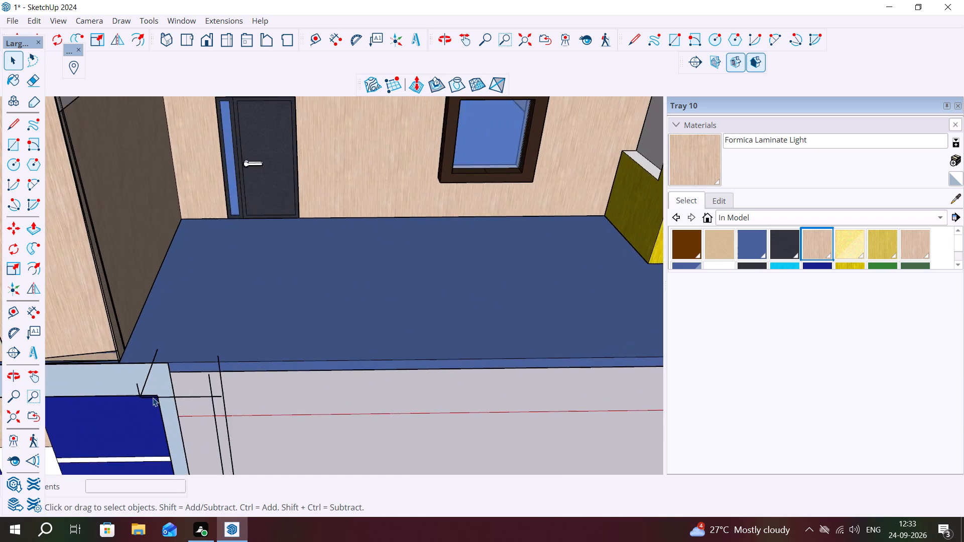
scroll(153, 397, "up", 12)
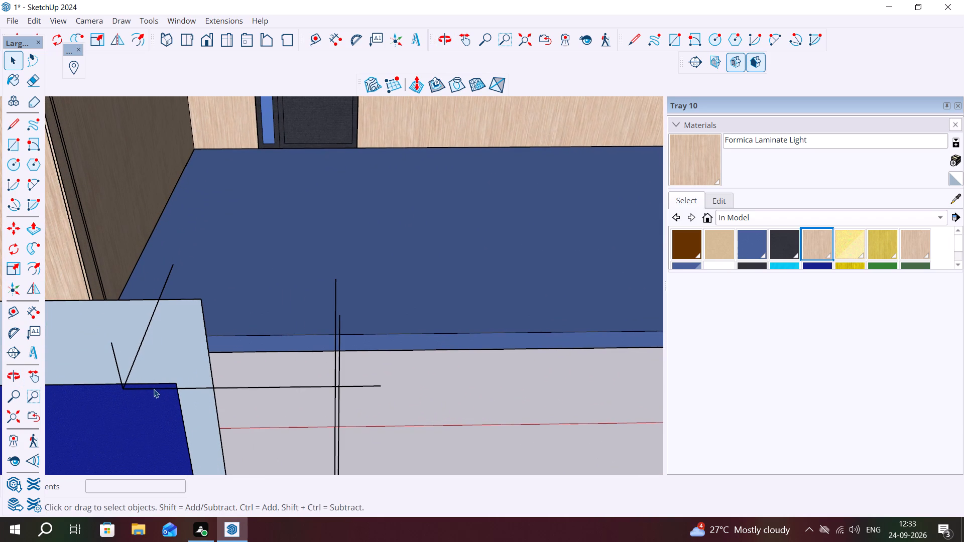
left_click(154, 389)
key("Delete")
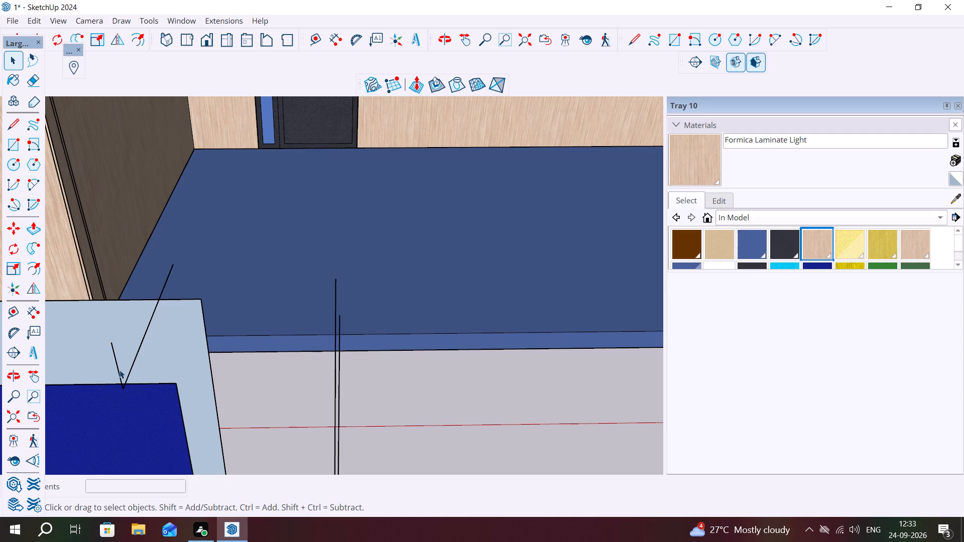
left_click(120, 376)
key("Delete")
left_click(126, 374)
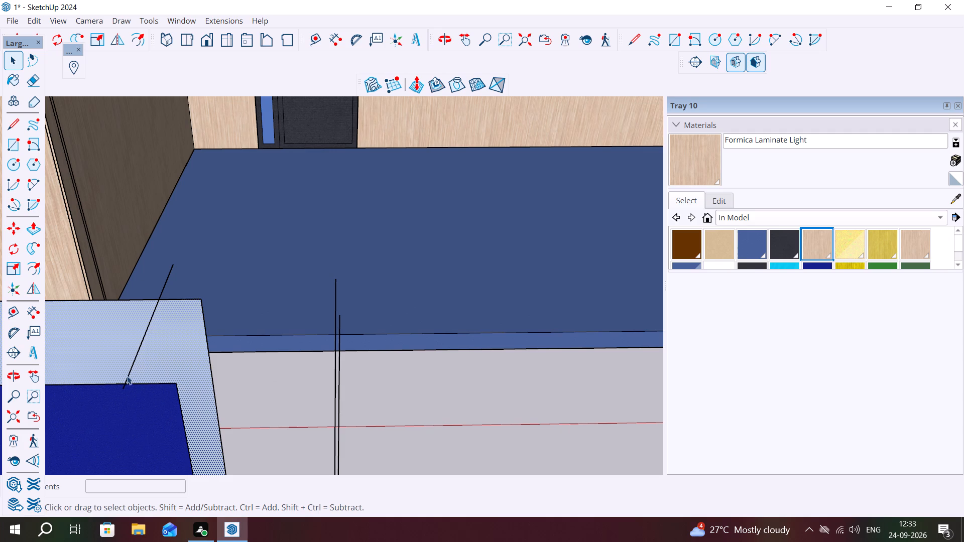
left_click(133, 374)
double_click(130, 370)
key("Delete")
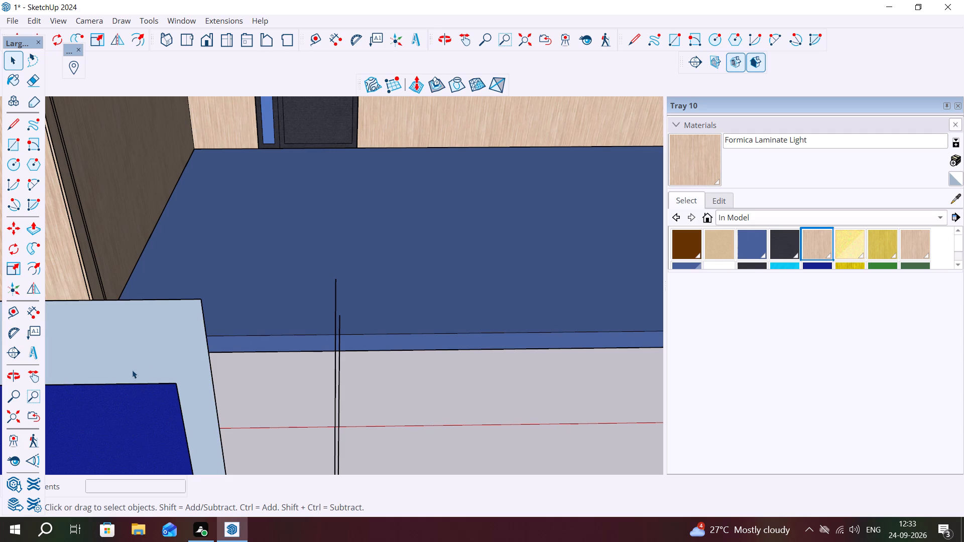
Delete the two leftover vertical pillar edges standing at the end of the navy-panelled wall.
scroll(275, 373, "down", 15)
scroll(330, 443, "up", 4)
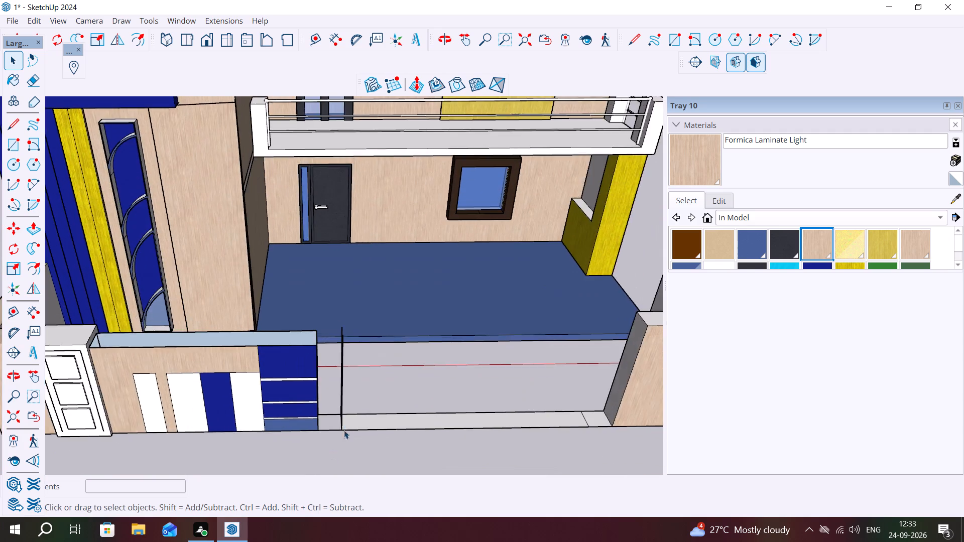
scroll(344, 430, "up", 13)
middle_click_drag(319, 453, 231, 477)
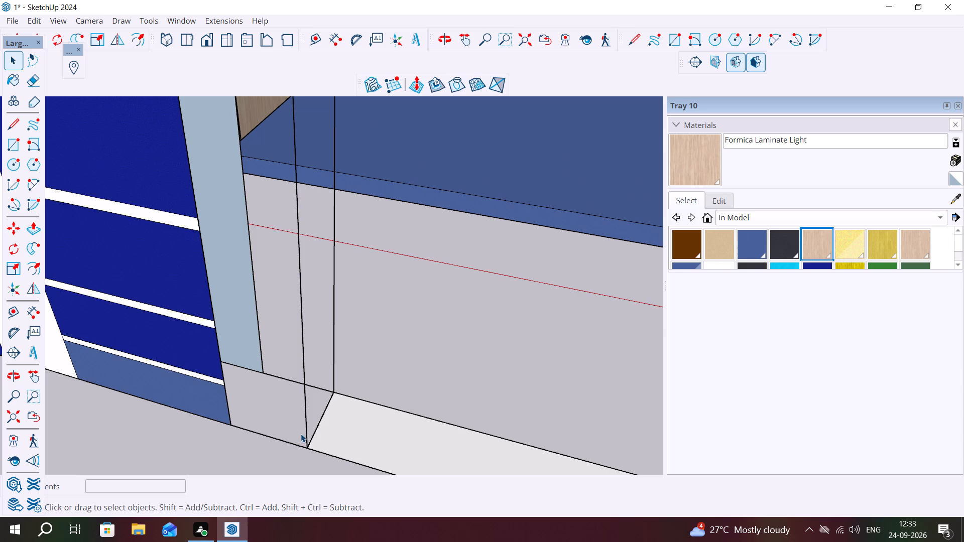
left_click(305, 438)
left_click(306, 432)
left_click(306, 432)
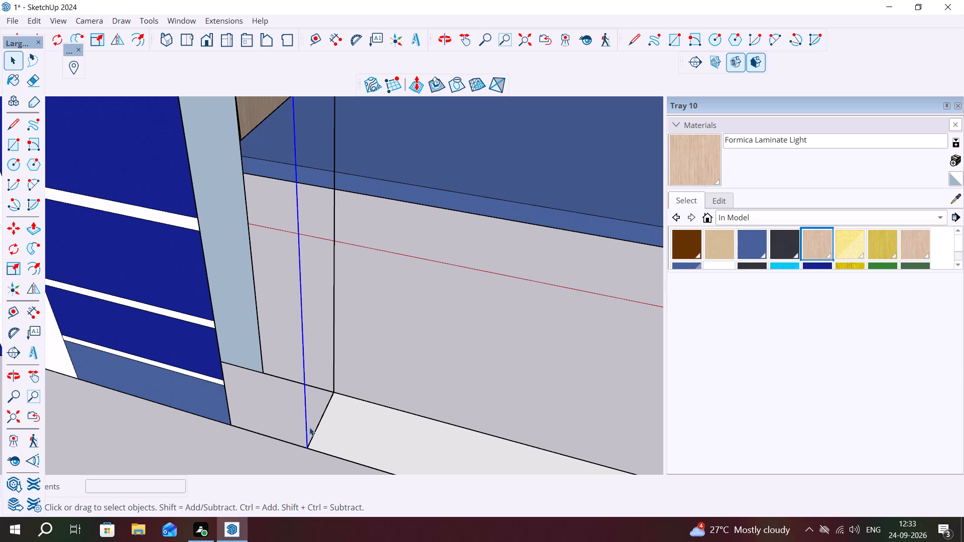
key("Delete")
left_click(333, 381)
key("Delete")
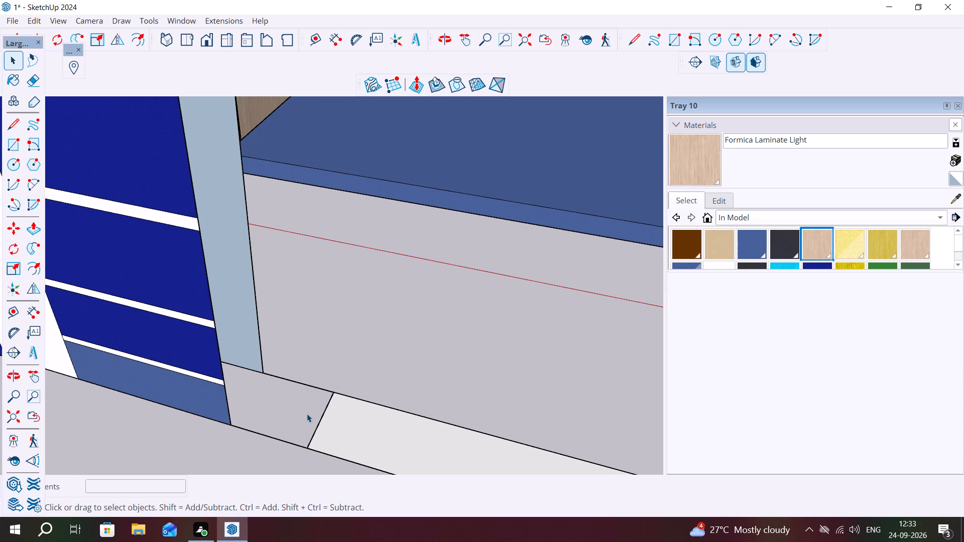
Draw a rectangle about 1' 2 9/16" by 1' 3 3/4" as the pillar's footprint at the wall's open end.
key("r")
left_click(264, 370)
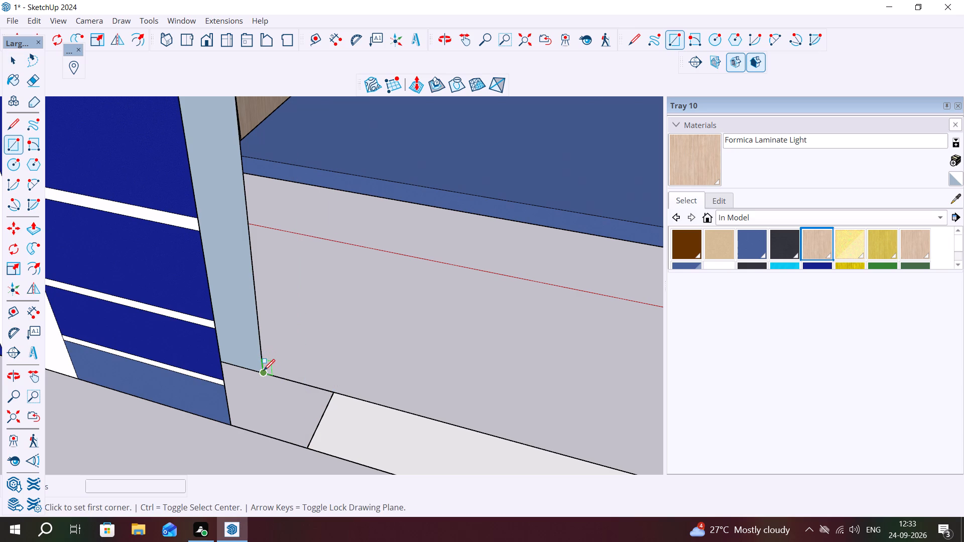
left_click(308, 445)
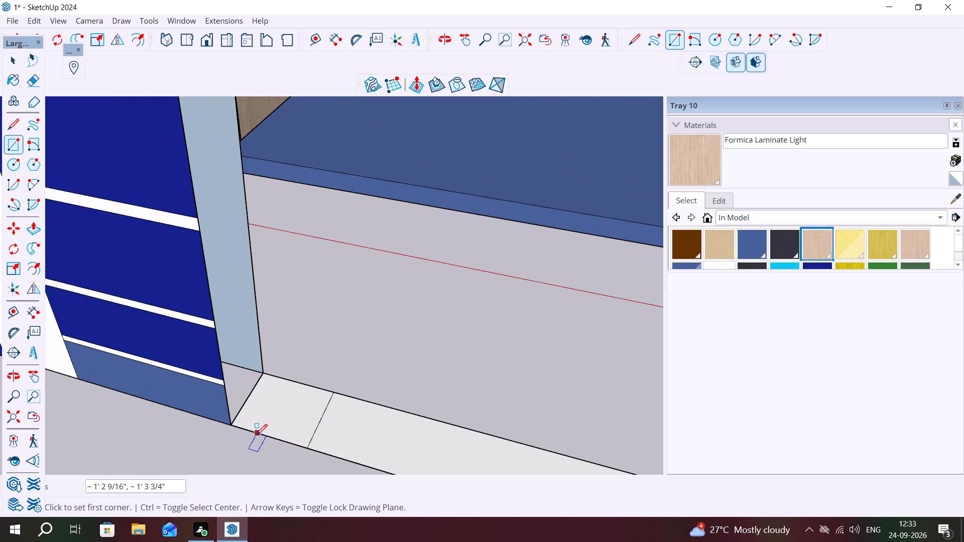
Close the open top of the front boundary wall with a rectangle about 11' 4 1/4" by 1' 2 9/16".
scroll(257, 435, "down", 14)
scroll(357, 448, "down", 2)
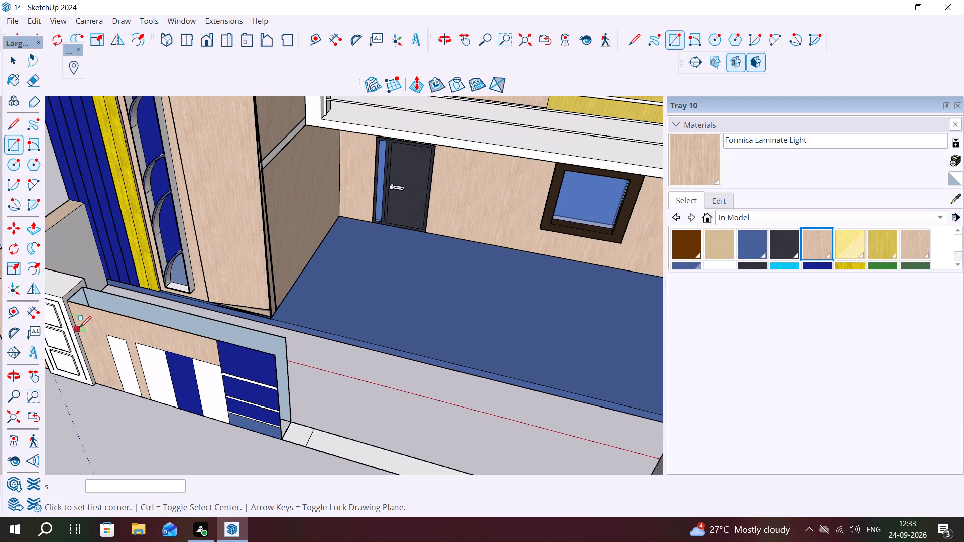
scroll(70, 284, "up", 9)
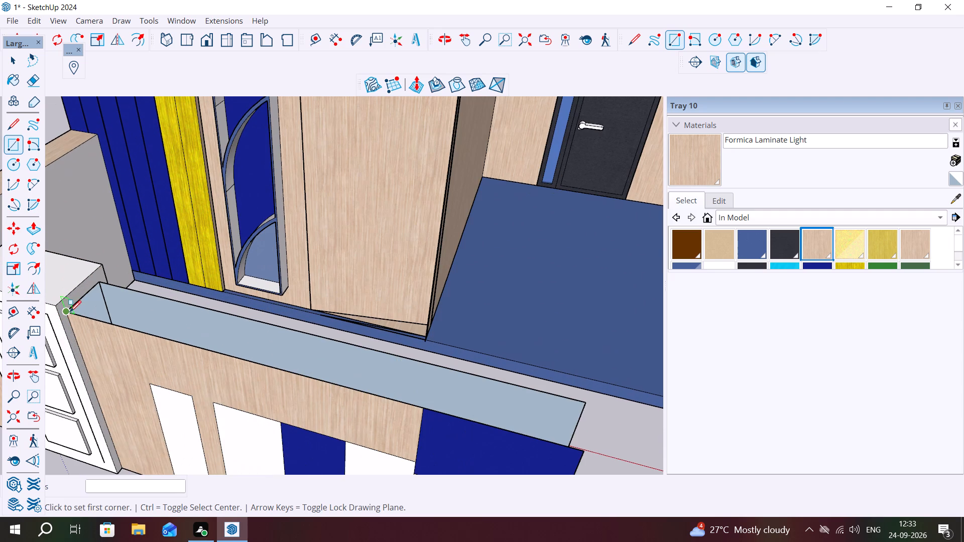
left_click(69, 312)
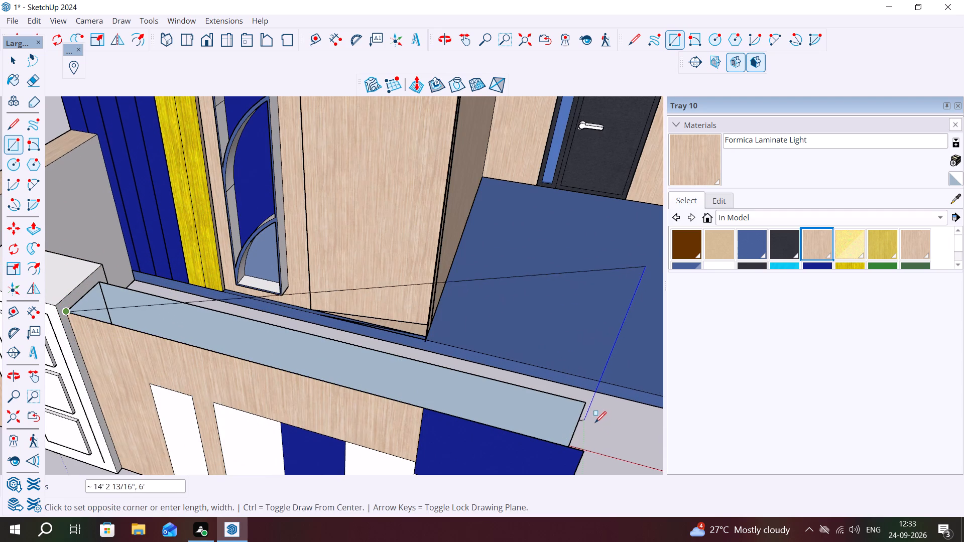
left_click(587, 407)
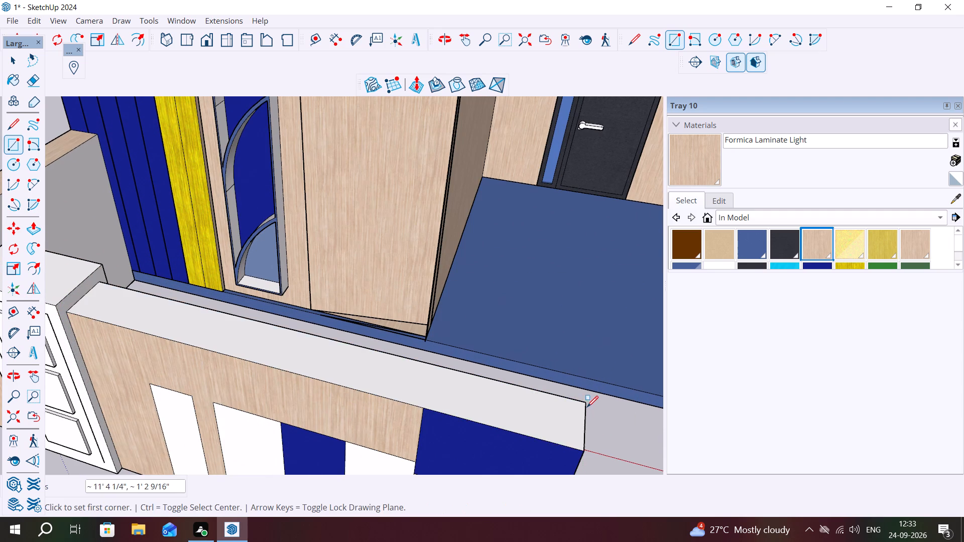
Push/Pull the pillar footprint up 6' to match the top of the front boundary wall.
scroll(403, 404, "down", 8)
scroll(157, 370, "down", 7)
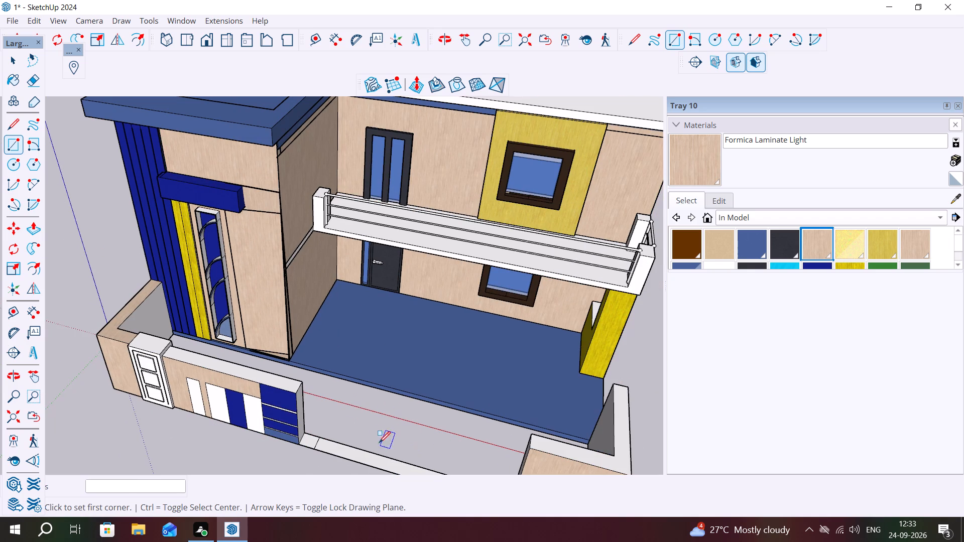
key("space")
scroll(325, 444, "up", 3)
middle_click_drag(287, 435, 333, 459)
scroll(333, 459, "up", 3)
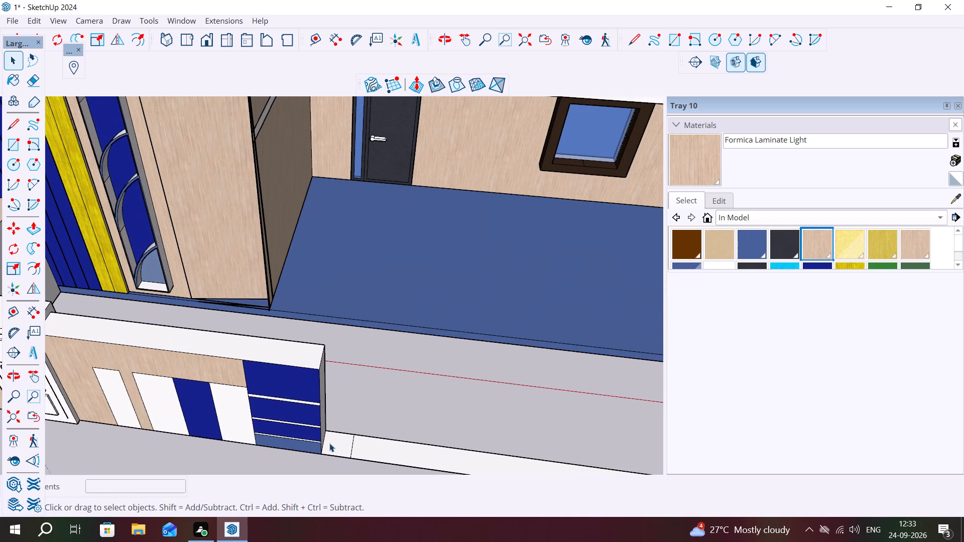
left_click(339, 448)
key("p")
left_click(338, 445)
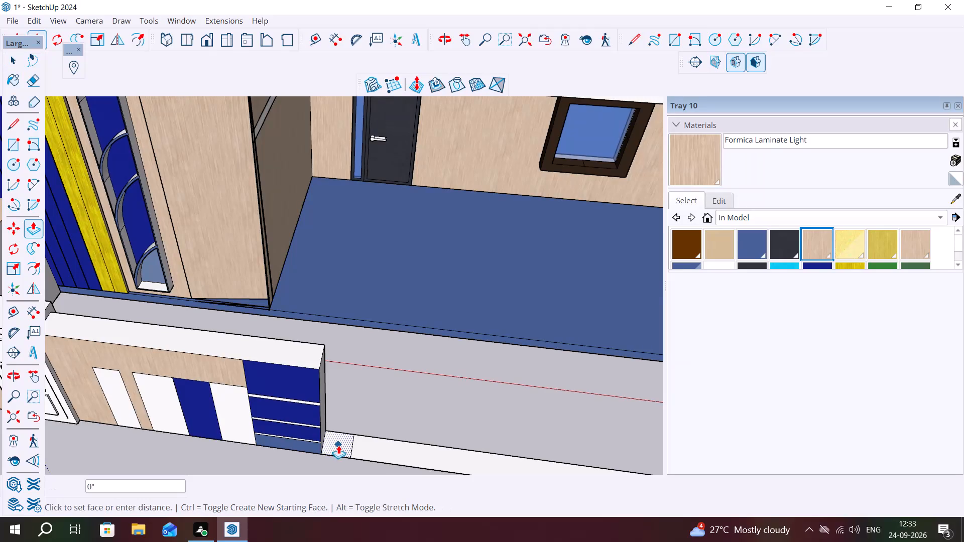
left_click(339, 350)
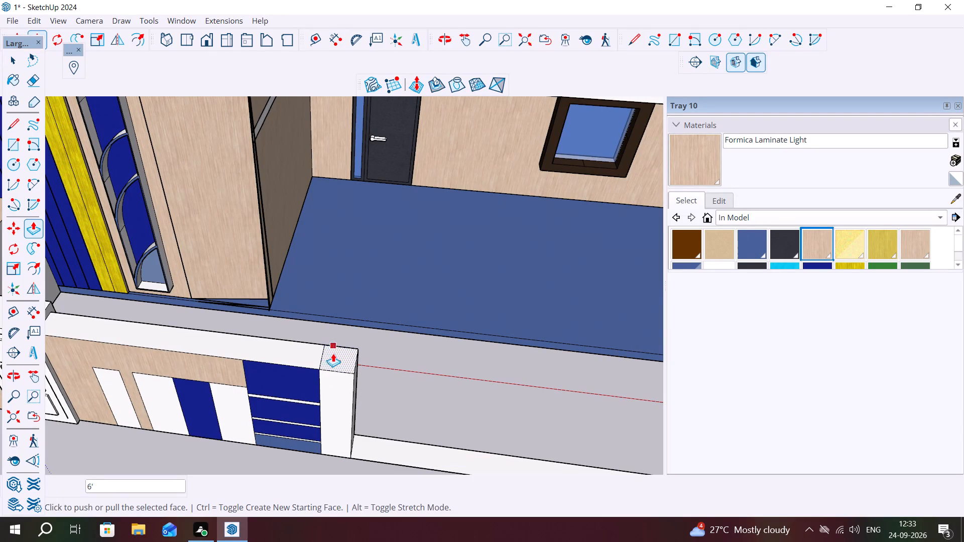
Push/Pull the top of the gate pillar up about 8 13/16" so it rises above the panelled front wall.
left_click(332, 355)
middle_click_drag(338, 340, 363, 212)
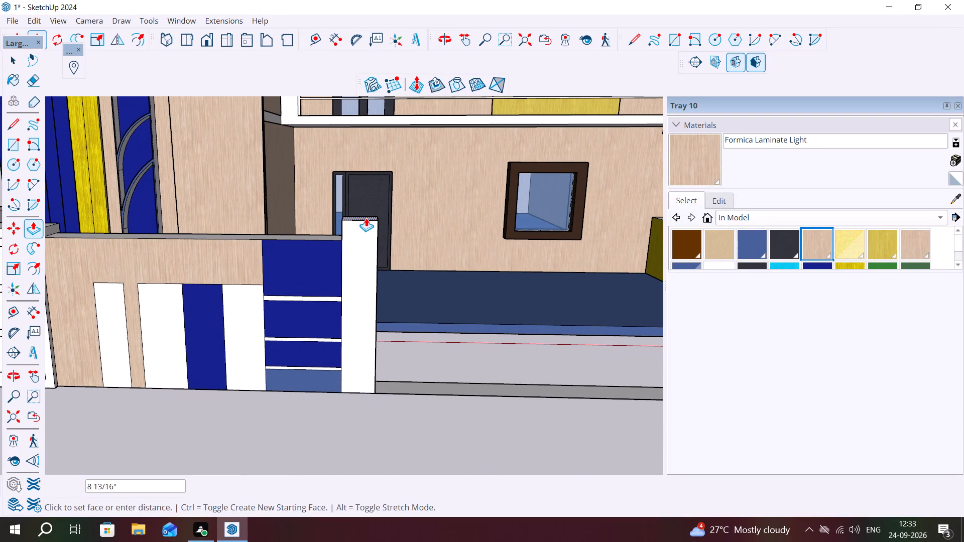
left_click(366, 218)
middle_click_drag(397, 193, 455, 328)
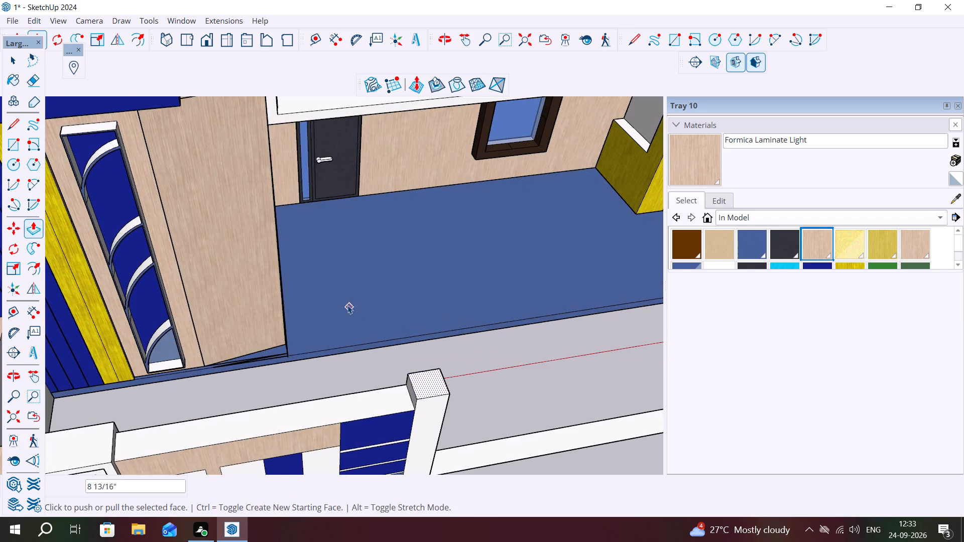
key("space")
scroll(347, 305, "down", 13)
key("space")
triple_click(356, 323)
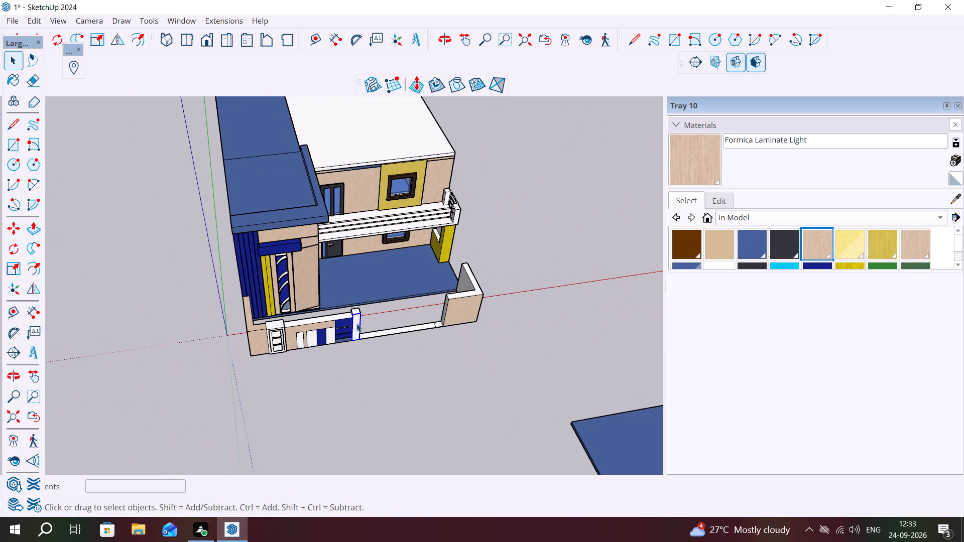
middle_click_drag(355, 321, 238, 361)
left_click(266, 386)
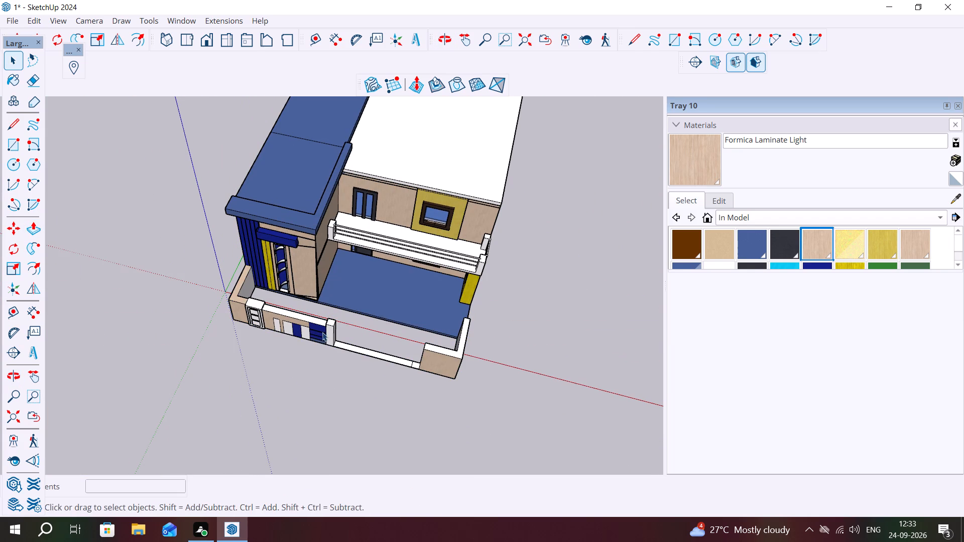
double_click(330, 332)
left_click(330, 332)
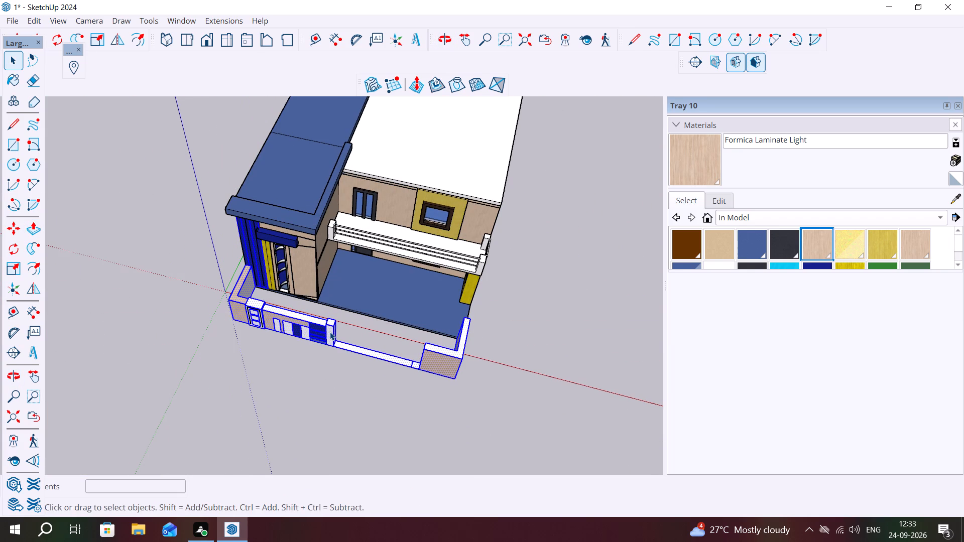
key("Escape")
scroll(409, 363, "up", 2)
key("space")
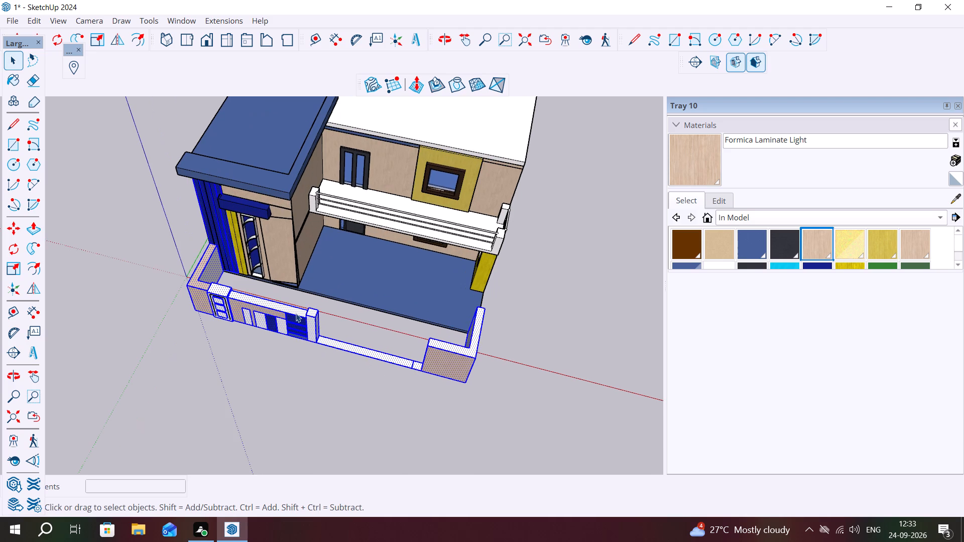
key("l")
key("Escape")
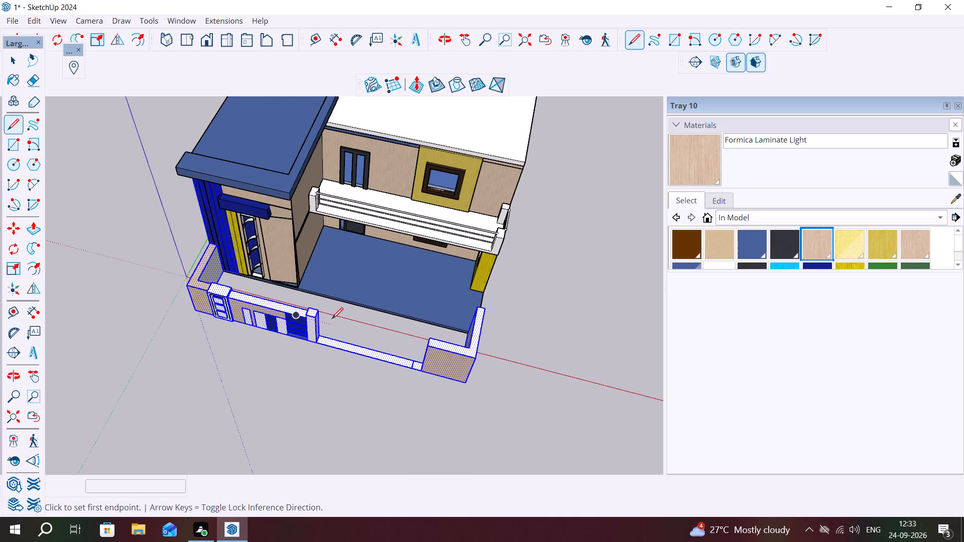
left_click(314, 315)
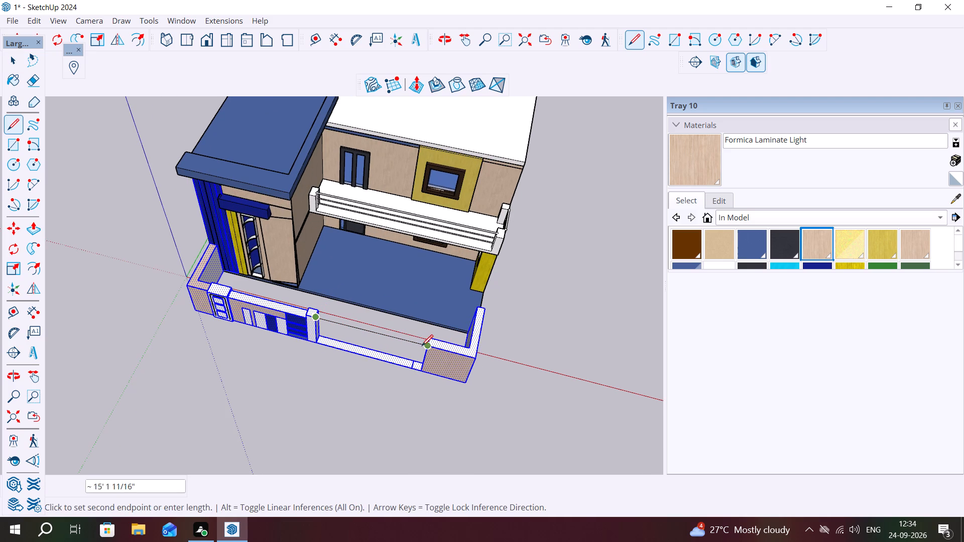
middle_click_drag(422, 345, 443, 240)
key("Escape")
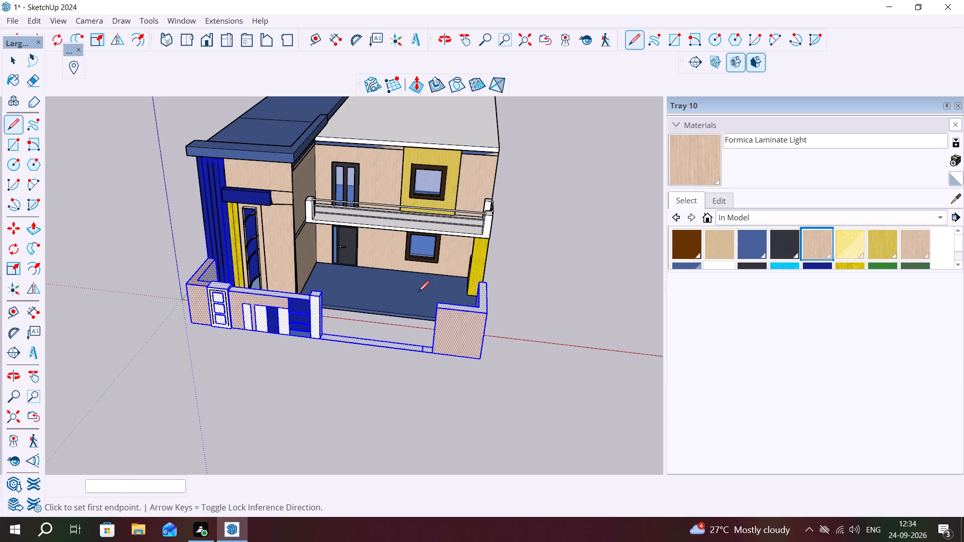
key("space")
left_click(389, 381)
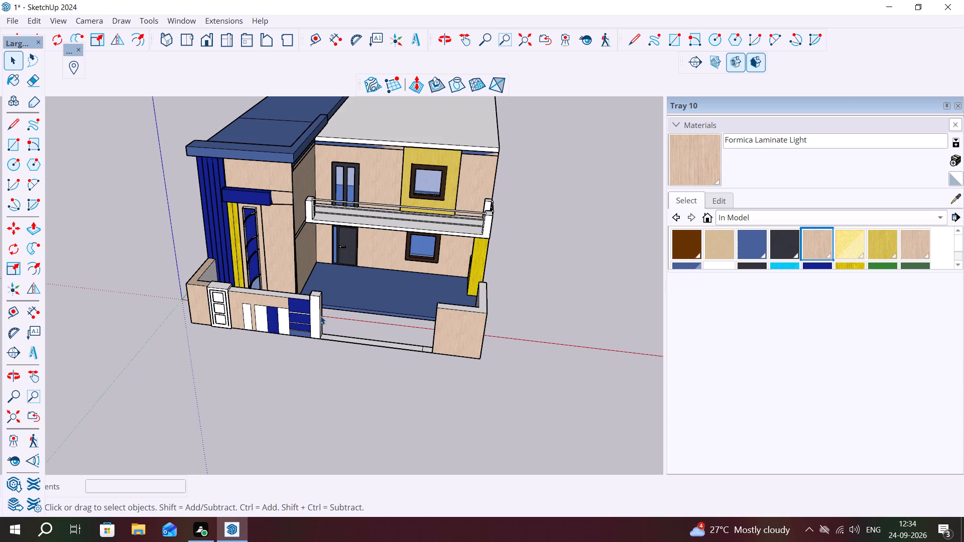
Draw a line about 16' 5 7/16" from the gate pillar's top across the opening to the far boundary wall's top corner.
middle_click_drag(324, 323, 436, 328)
key("l")
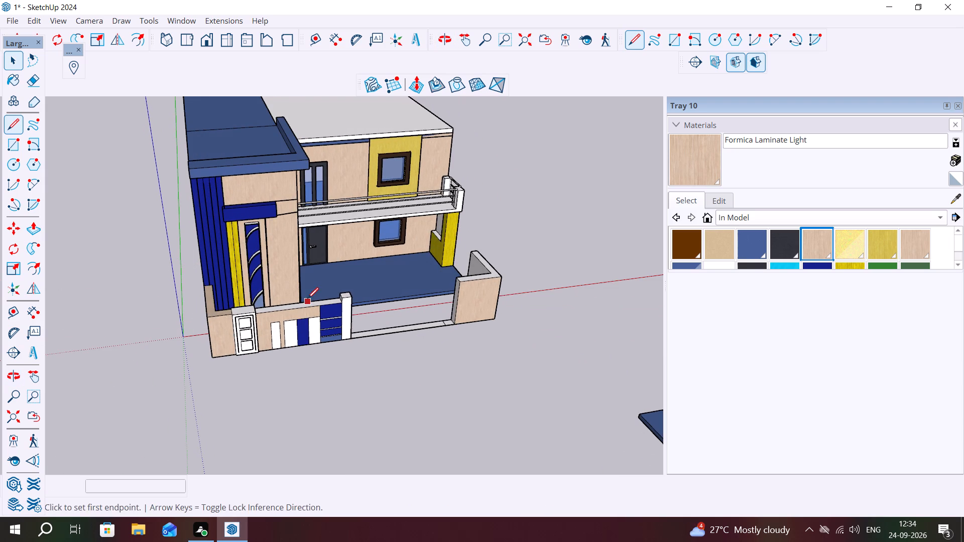
left_click(345, 299)
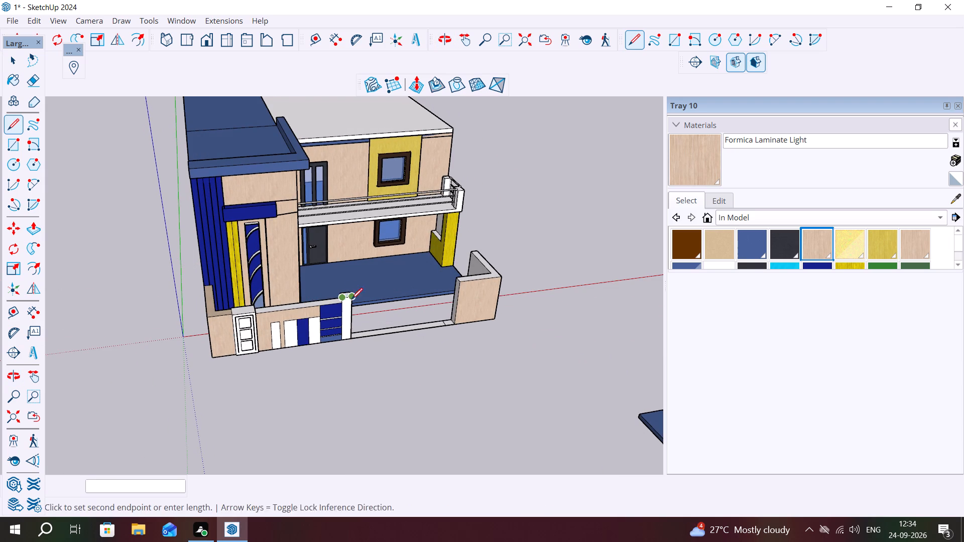
left_click(463, 286)
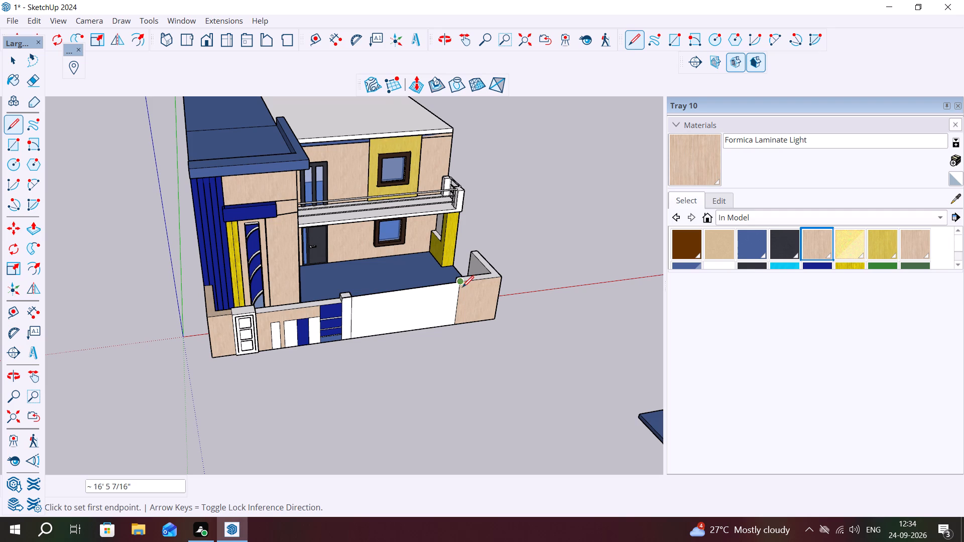
scroll(450, 286, "up", 8)
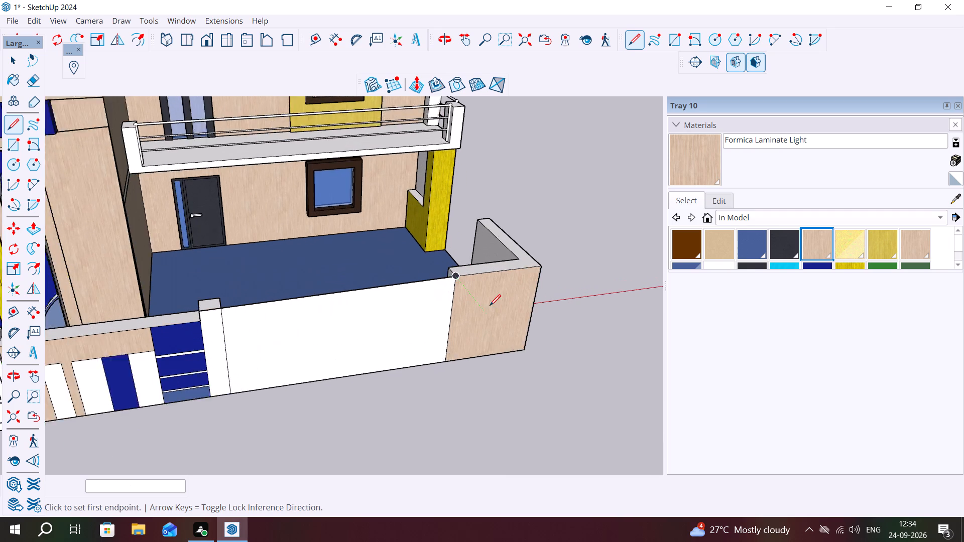
key("Escape")
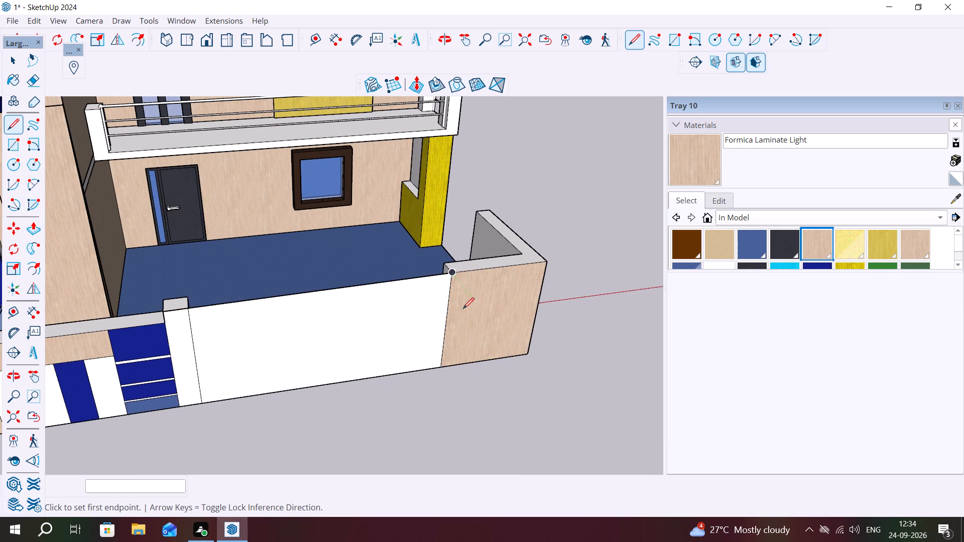
Draw a level line about 18' 2 11/16" from the panelled wall's top at the pillar across to the far wall's face.
left_click(163, 323)
left_click(478, 285)
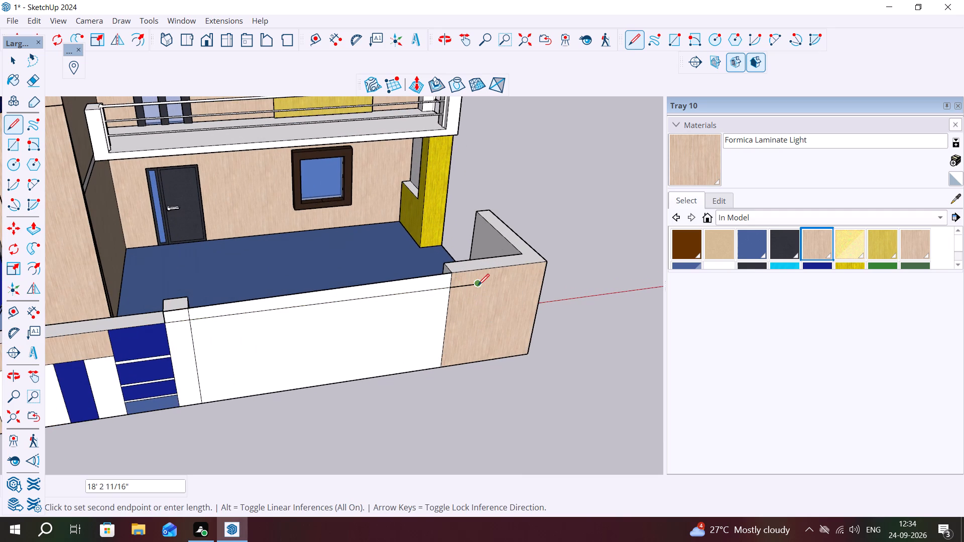
key("Escape")
key("space")
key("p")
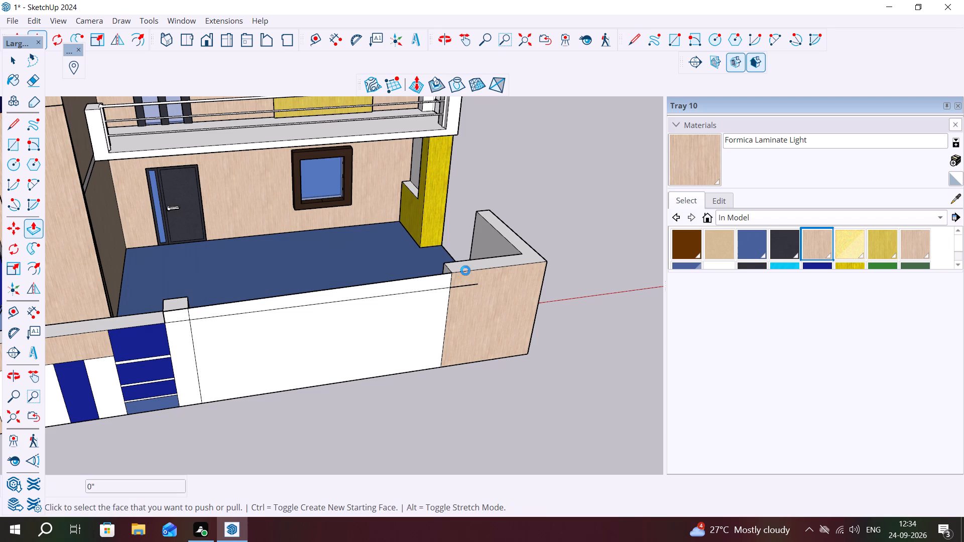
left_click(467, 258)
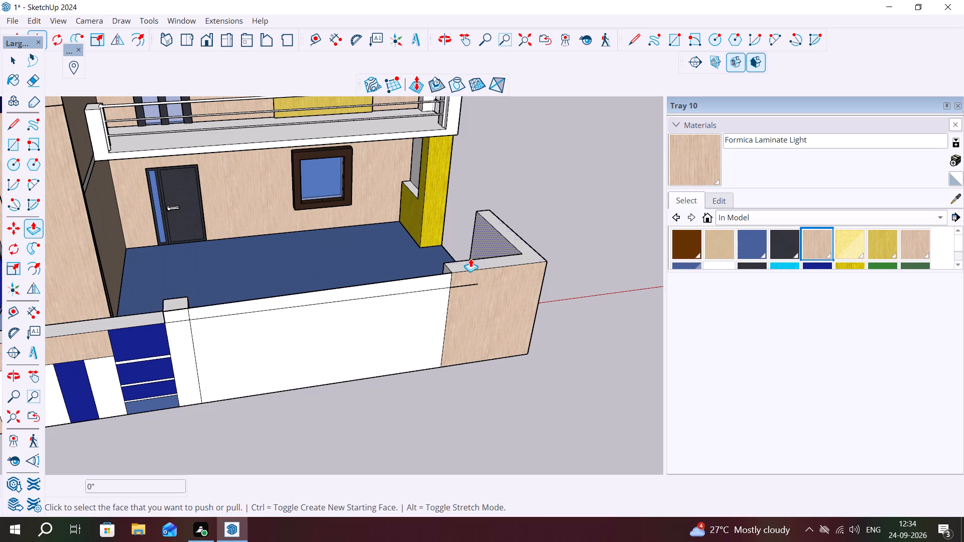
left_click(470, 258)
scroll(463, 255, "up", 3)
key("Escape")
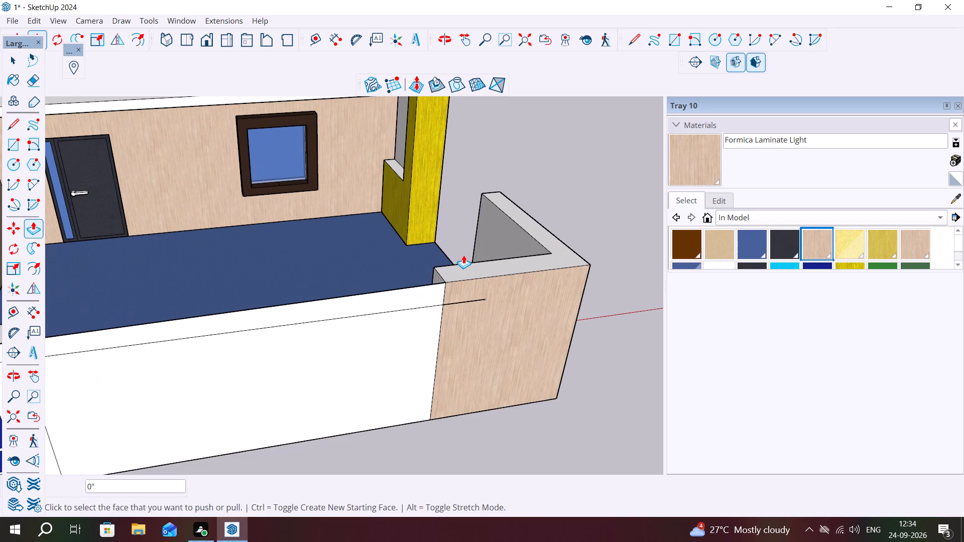
Push/Pull the far boundary wall's L-shaped top face down about 1' 7/16" to the level line.
key("space")
left_click(479, 263)
left_click(487, 268)
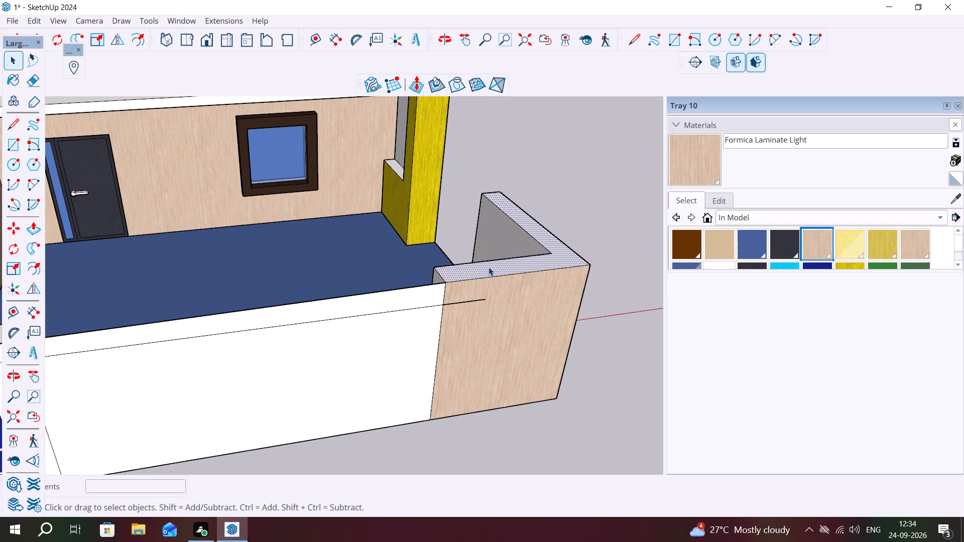
key("p")
left_click(486, 259)
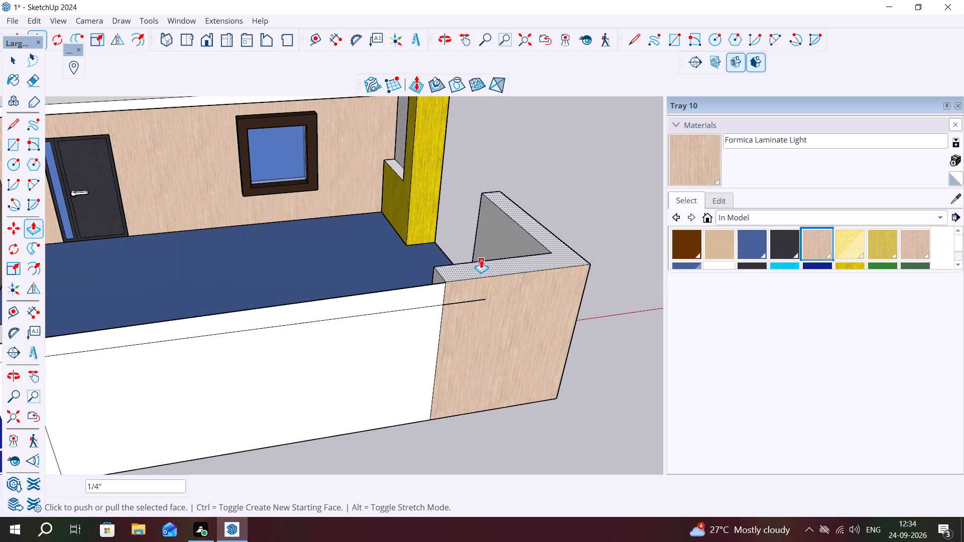
left_click(480, 258)
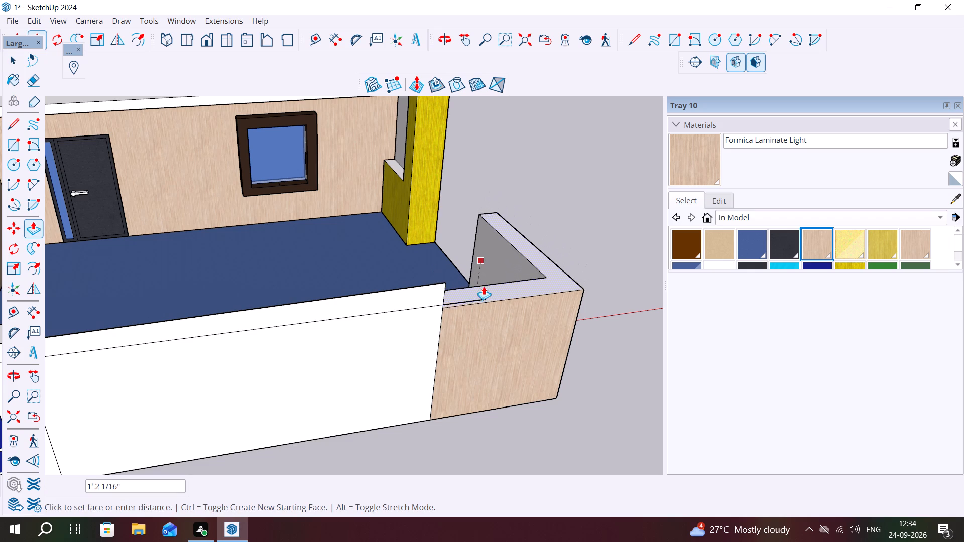
scroll(486, 286, "up", 9)
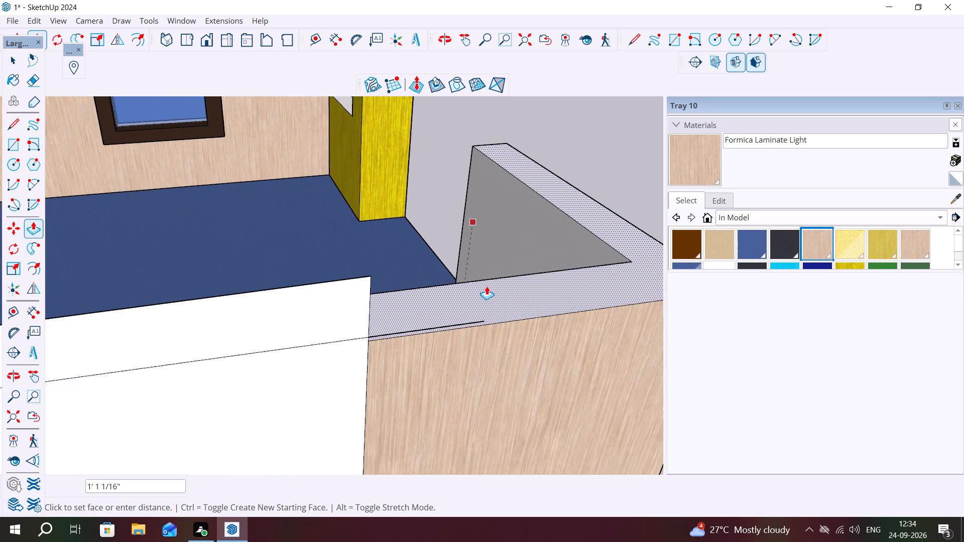
scroll(487, 286, "up", 1)
left_click(490, 283)
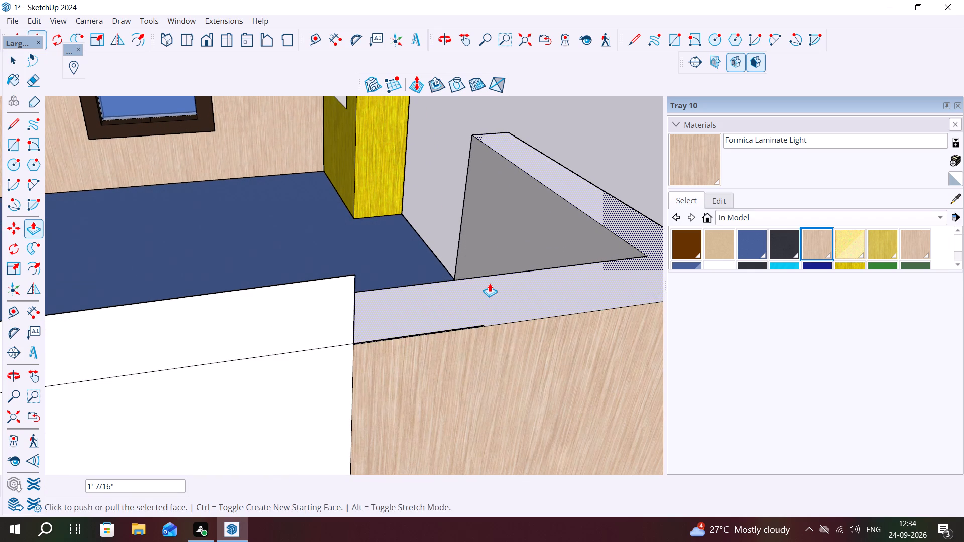
scroll(468, 317, "down", 16)
key("Escape")
Delete the two white faces filling the gate opening and erase the guide line along their upper edge.
key("space")
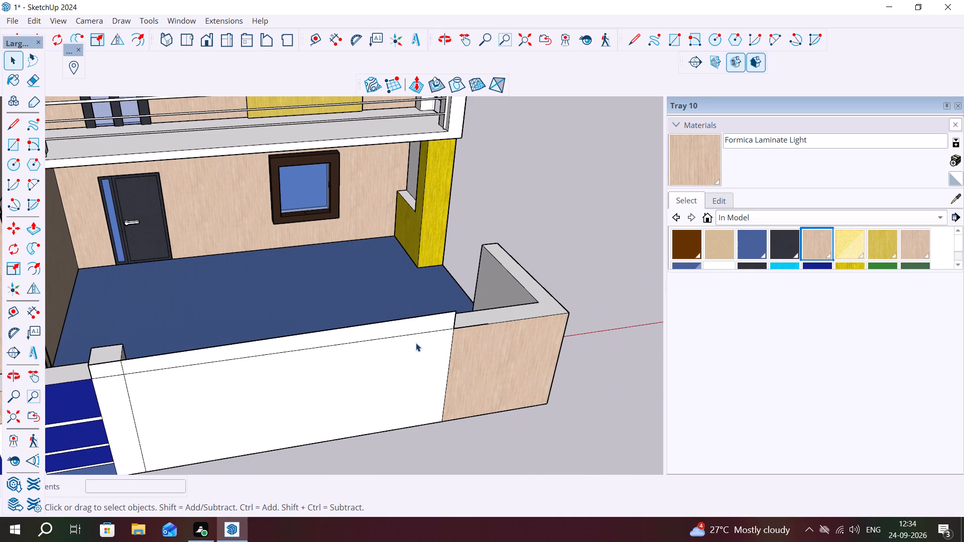
left_click(374, 357)
key("Delete")
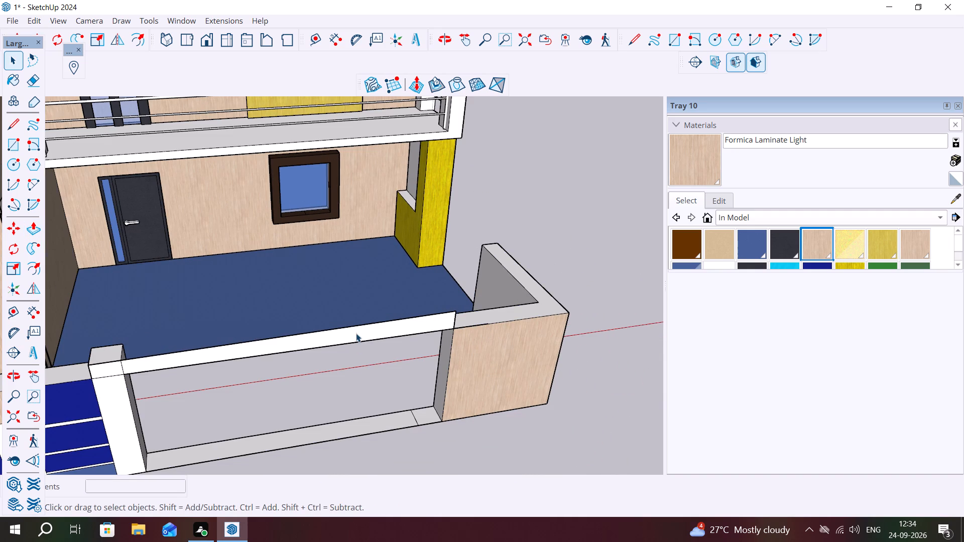
left_click(359, 333)
key("Delete")
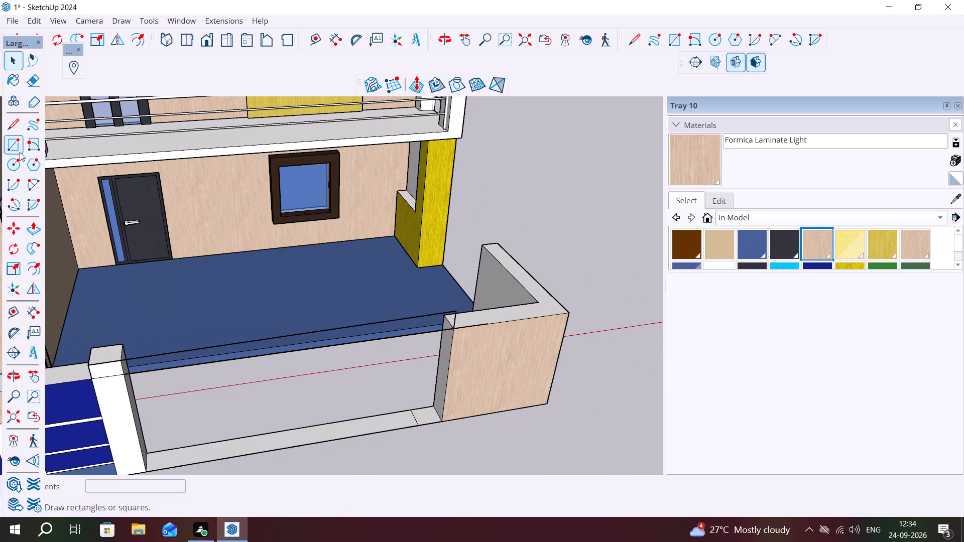
left_click(36, 79)
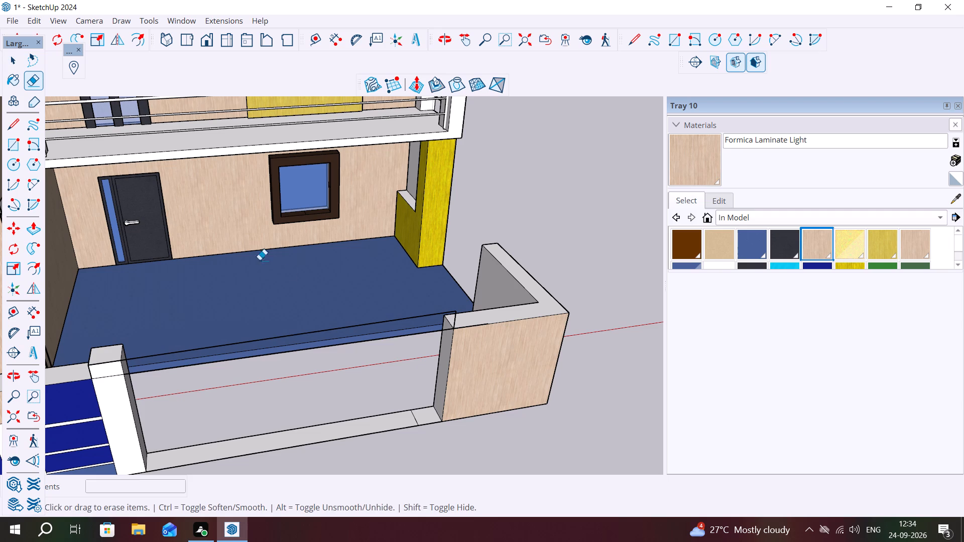
left_click(250, 341)
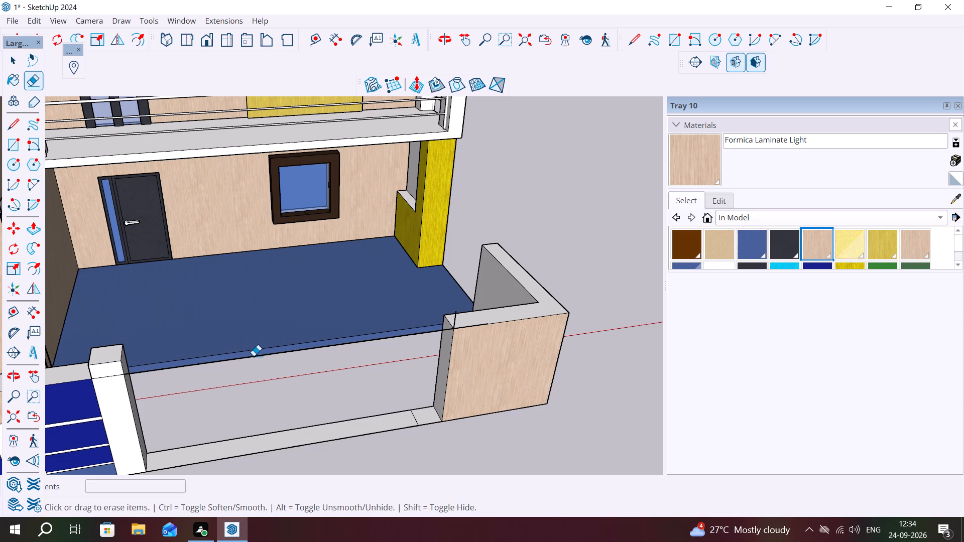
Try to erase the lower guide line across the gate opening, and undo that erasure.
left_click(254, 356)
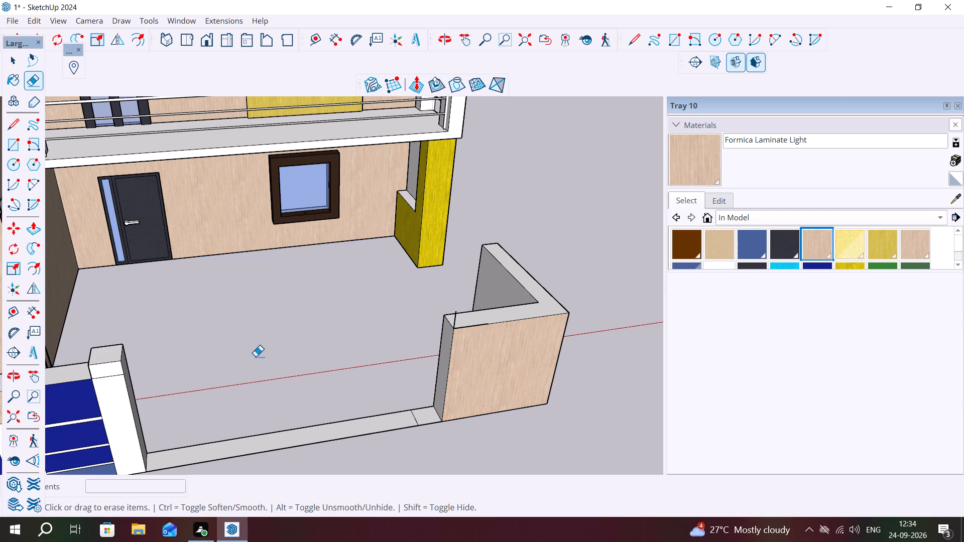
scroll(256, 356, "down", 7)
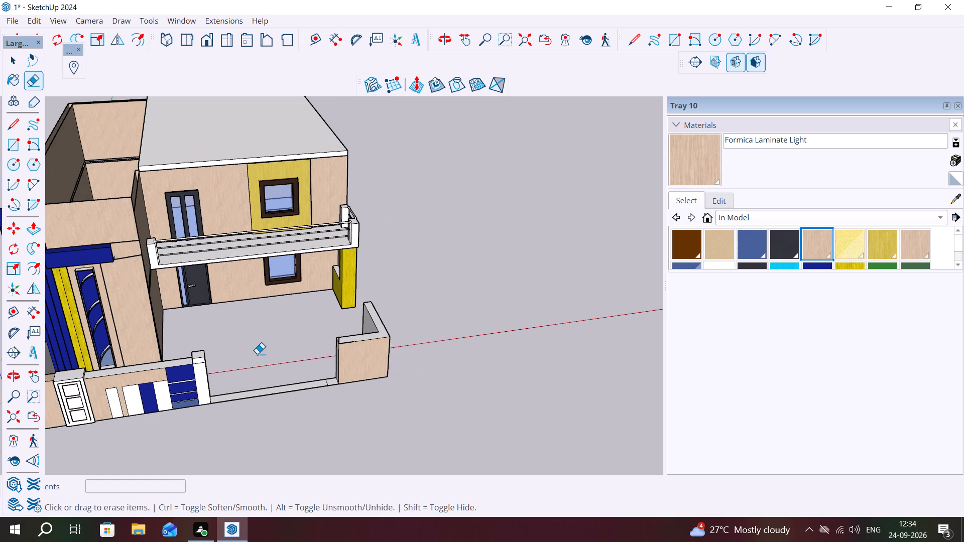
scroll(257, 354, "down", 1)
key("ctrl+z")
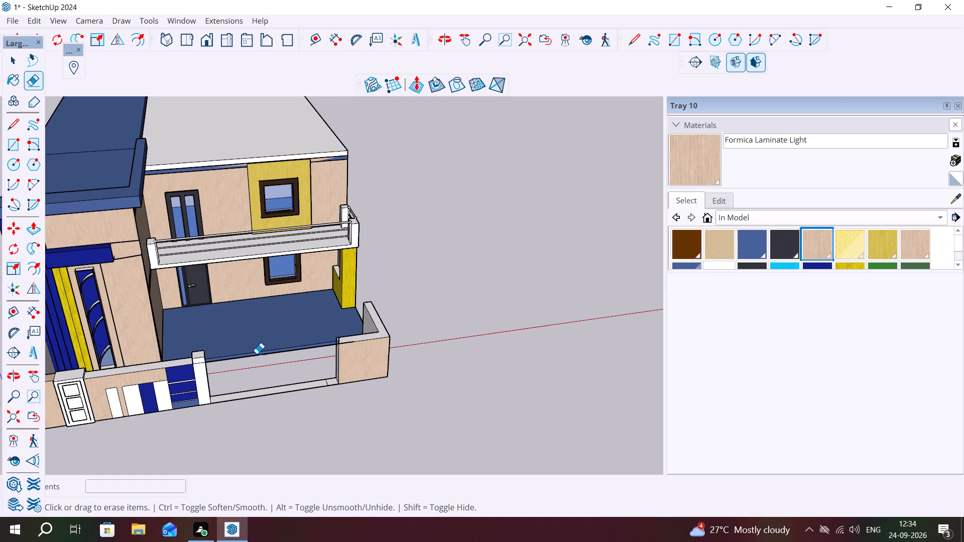
Erase the remaining lower guide line spanning the gate opening between the pillar and the far wall.
middle_click_drag(223, 360, 252, 439)
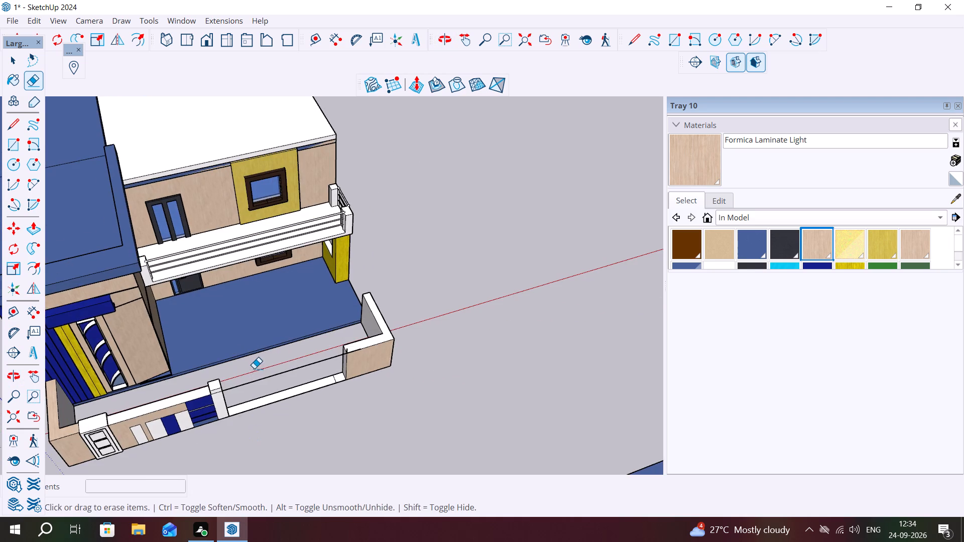
scroll(254, 368, "up", 3)
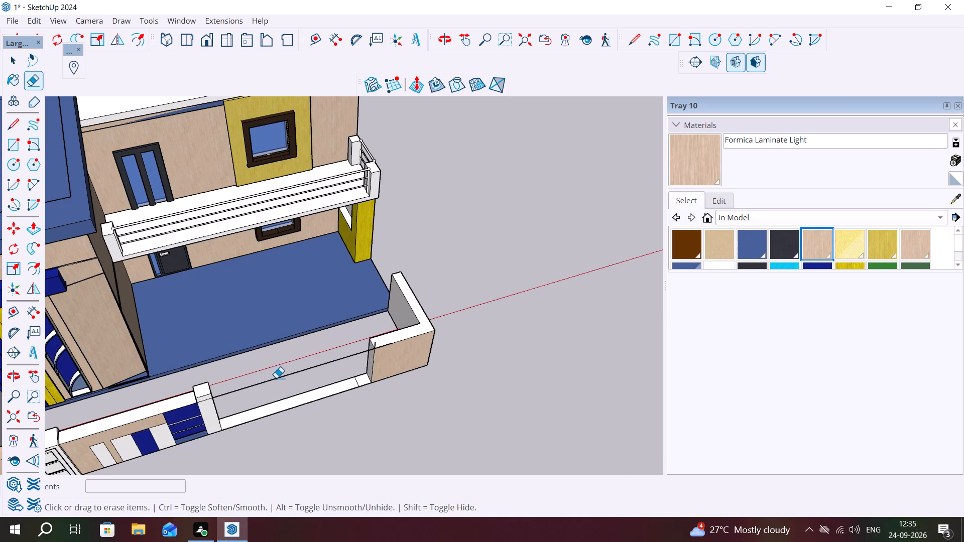
left_click(279, 376)
middle_click_drag(223, 393, 175, 325)
scroll(191, 366, "up", 10)
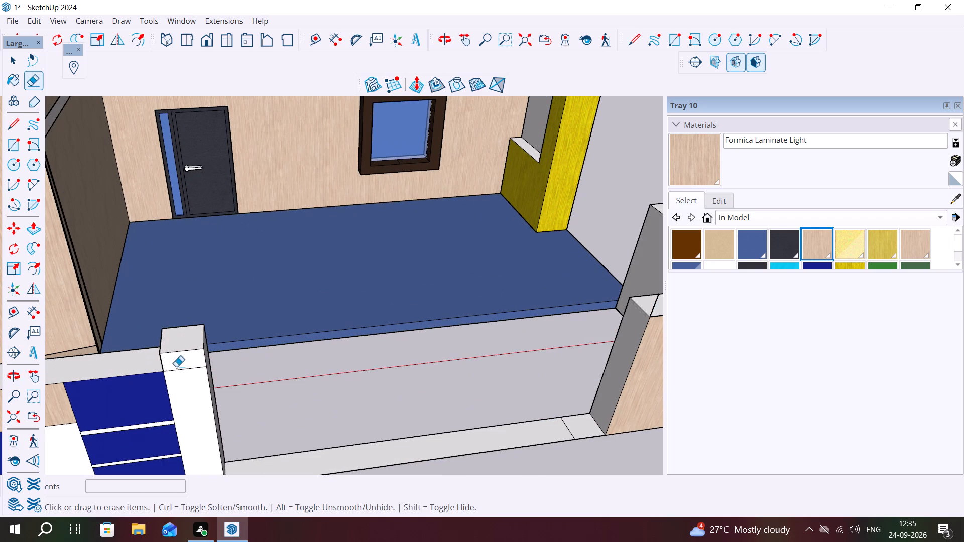
Erase the leftover edge across the front face of the existing gate pillar, just below its top.
left_click(185, 368)
scroll(226, 382, "down", 6)
middle_click_drag(464, 390, 456, 384)
scroll(494, 352, "up", 5)
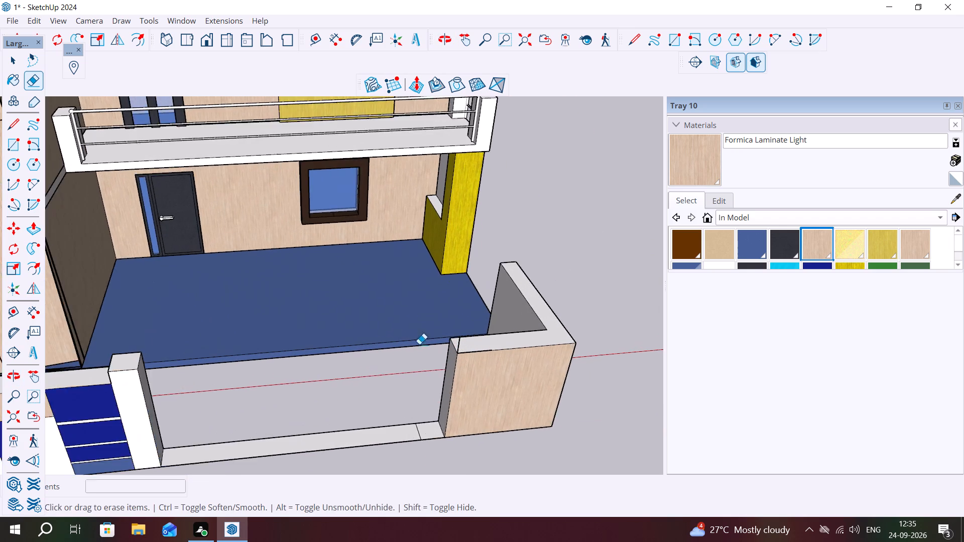
scroll(419, 344, "up", 2)
scroll(381, 351, "down", 6)
key("Escape")
Push/Pull the small square face at the far end of the gate sill up about 5' 11 13/16" beside the boundary wall.
key("space")
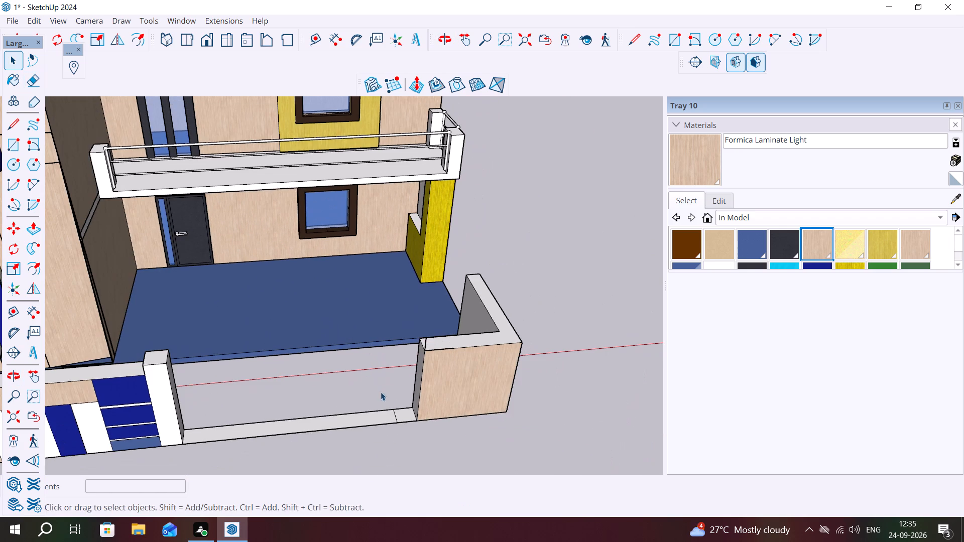
left_click(401, 414)
key("p")
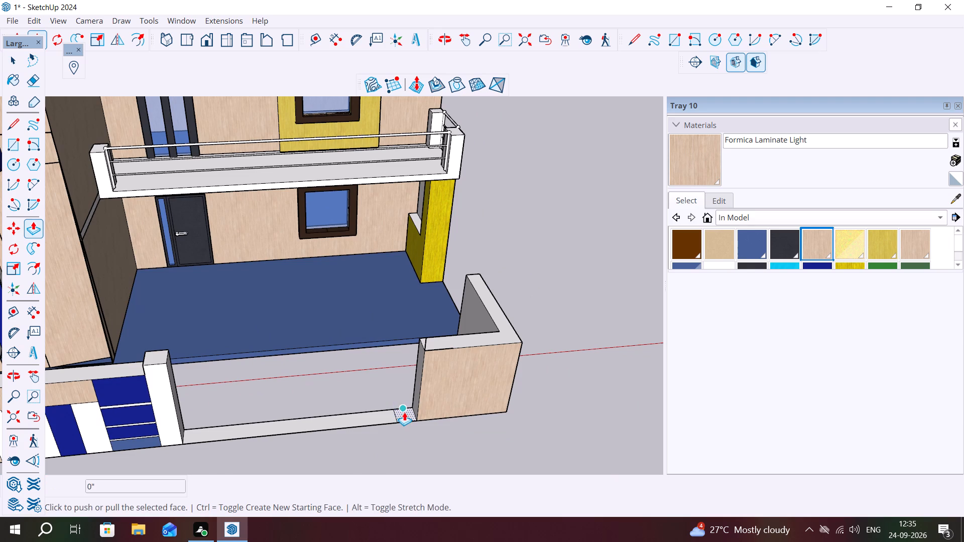
left_click_drag(404, 412, 404, 408)
left_click(401, 402)
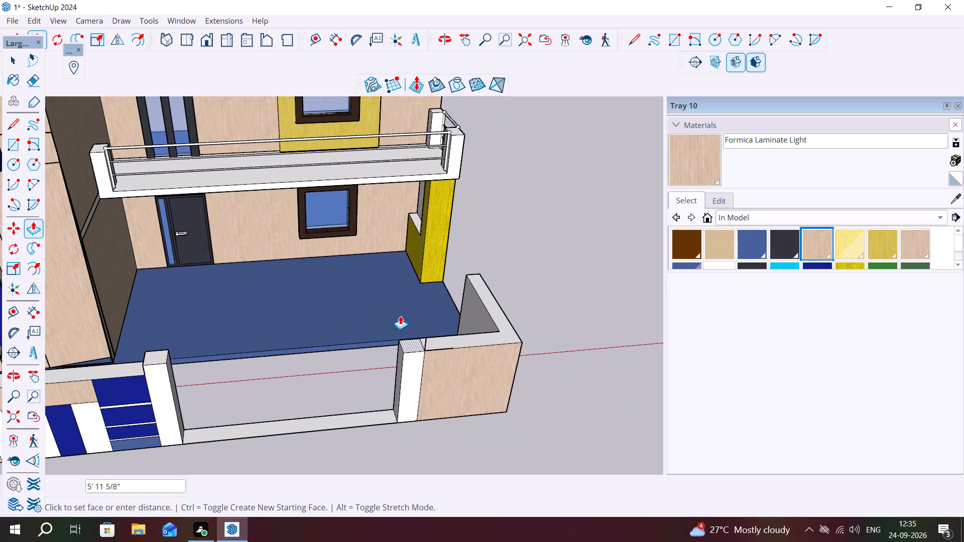
left_click(416, 323)
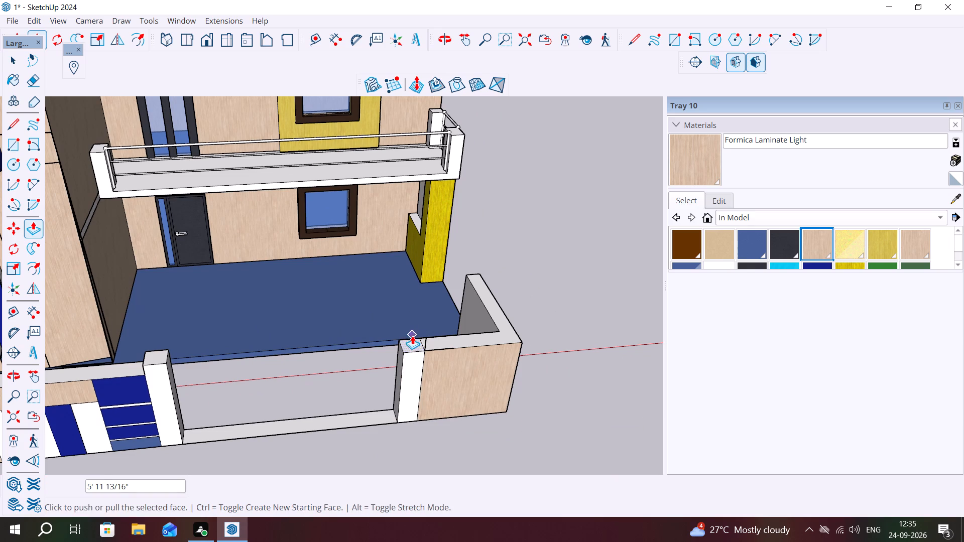
Push/Pull the new pillar's top face up about 11 15/16" above the adjoining boundary wall.
left_click(412, 336)
scroll(413, 323, "up", 7)
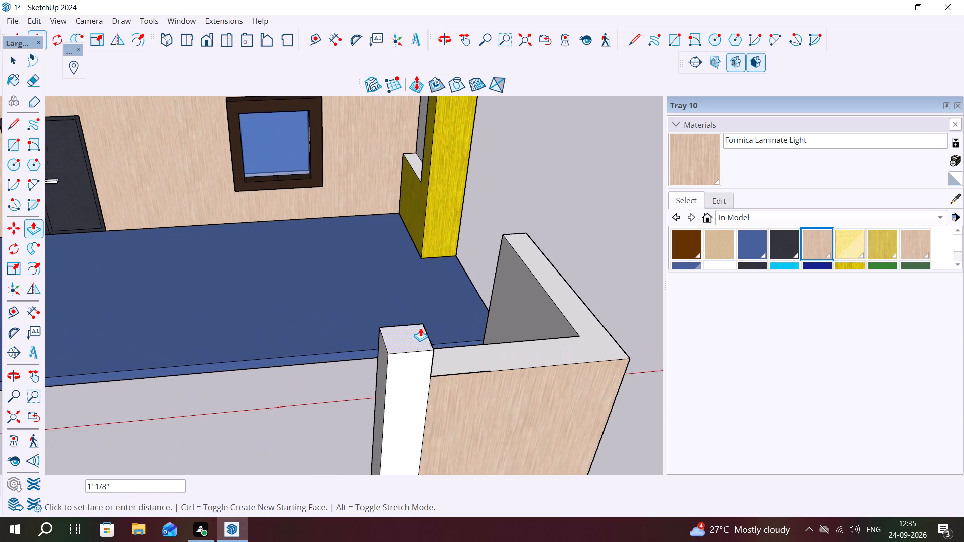
scroll(423, 329, "up", 3)
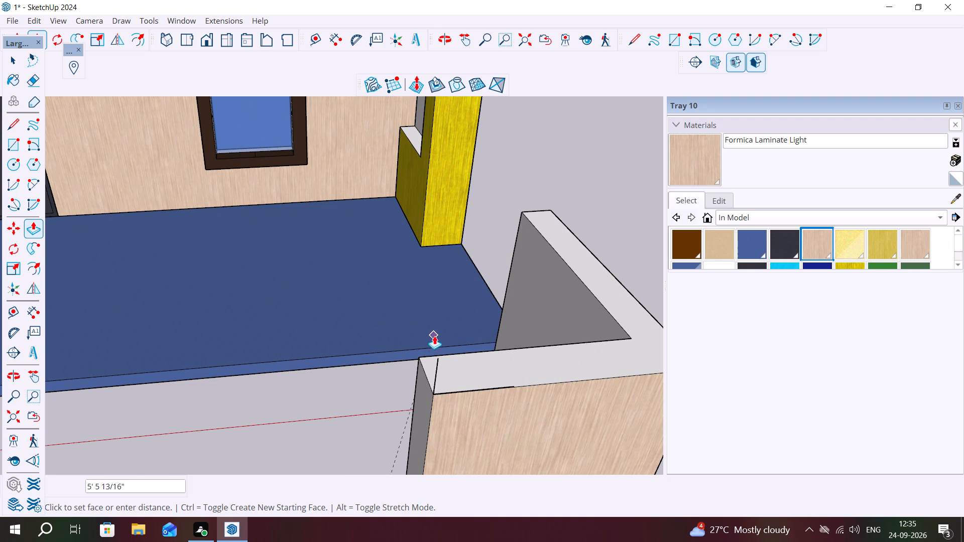
scroll(421, 330, "down", 5)
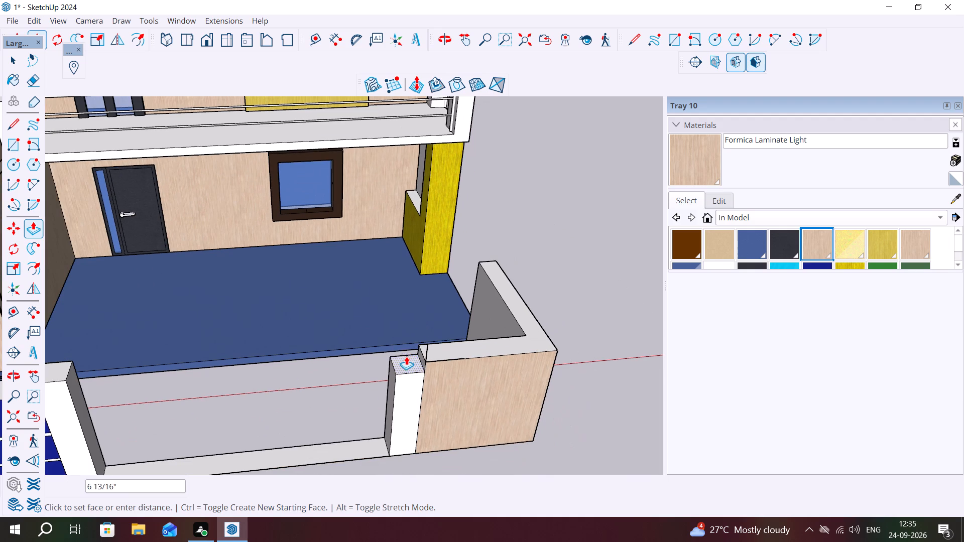
scroll(418, 336, "down", 2)
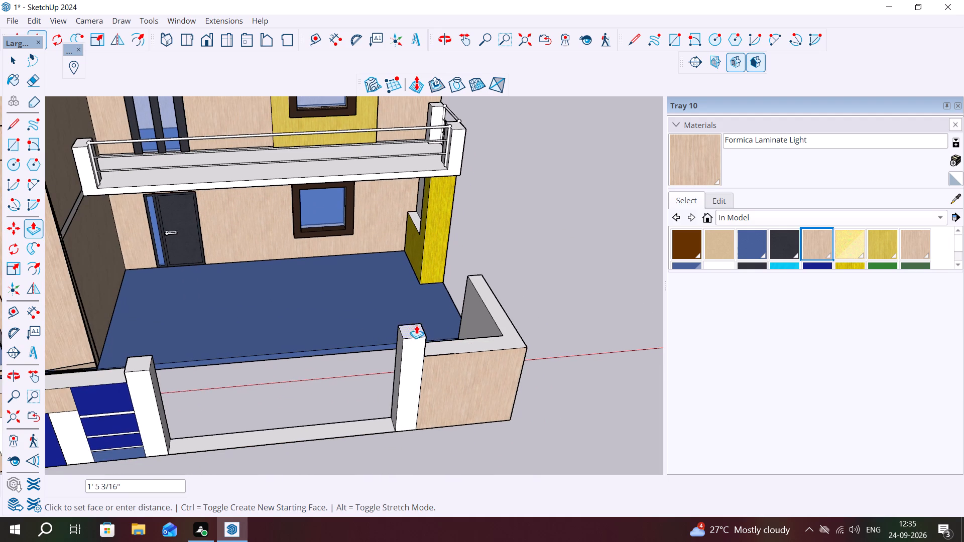
scroll(418, 329, "up", 8)
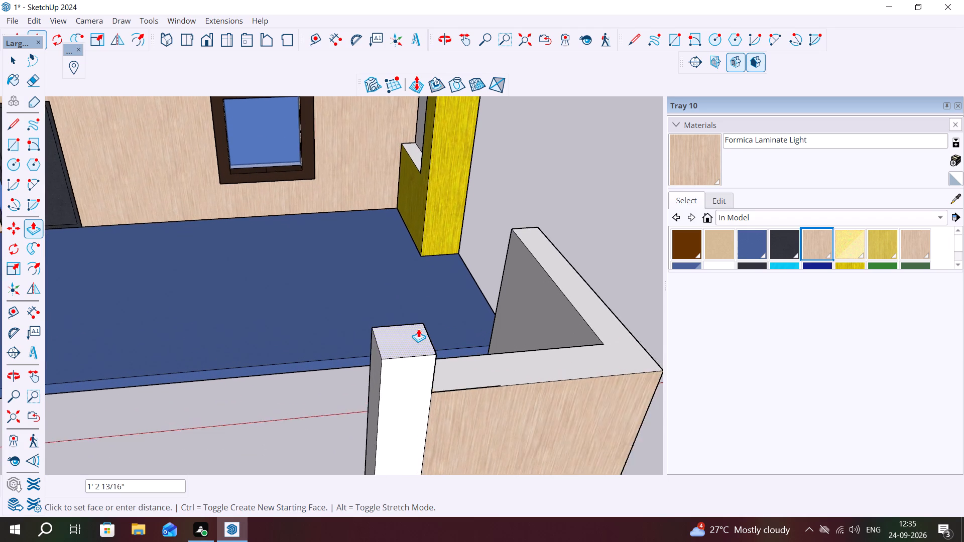
scroll(418, 329, "up", 3)
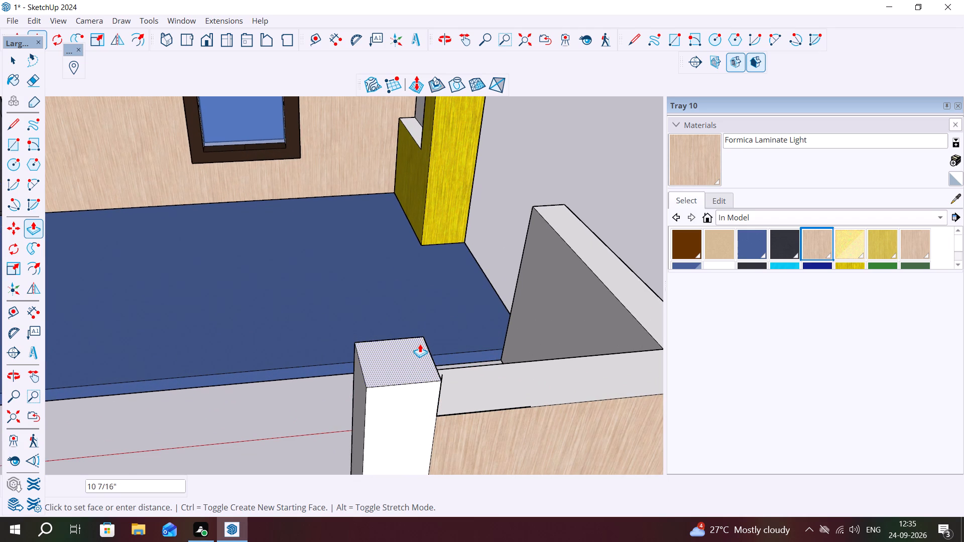
left_click(424, 339)
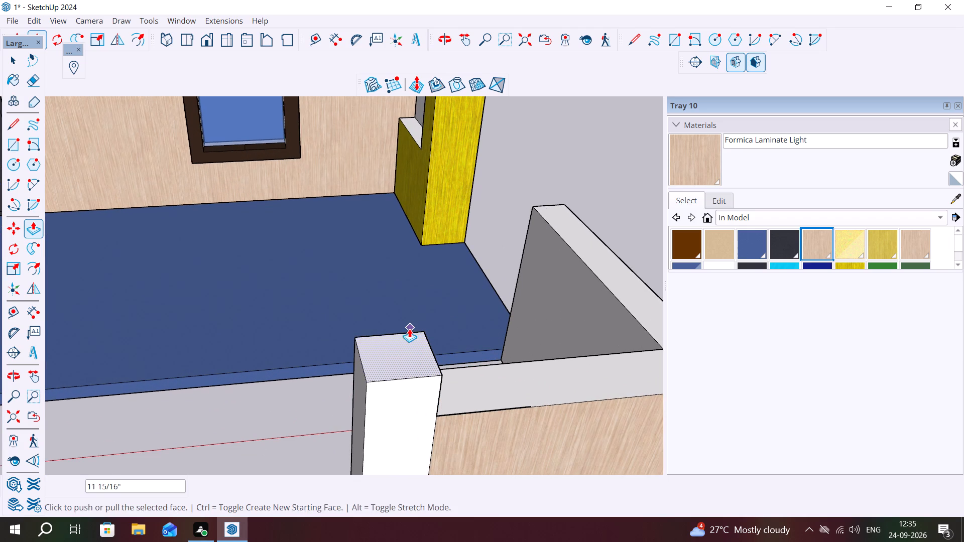
key("Escape")
key("space")
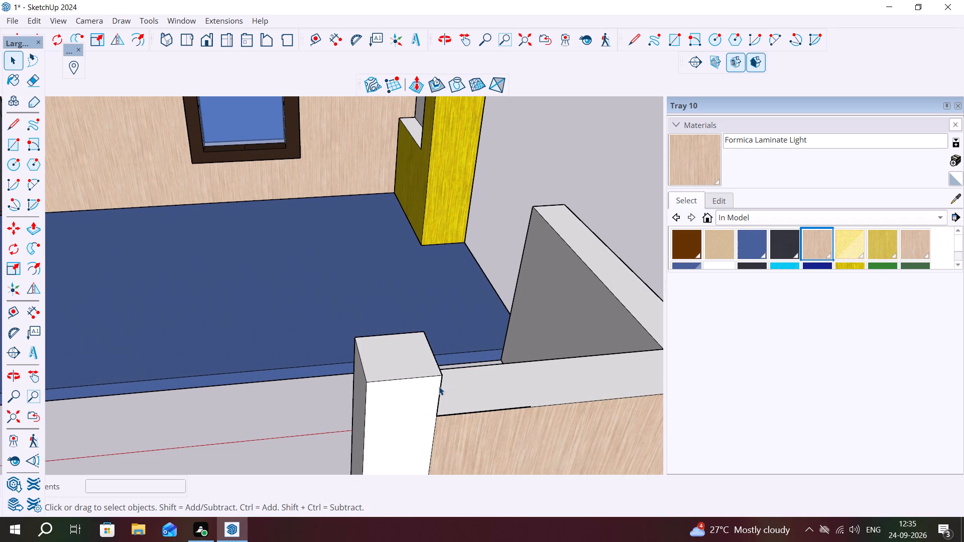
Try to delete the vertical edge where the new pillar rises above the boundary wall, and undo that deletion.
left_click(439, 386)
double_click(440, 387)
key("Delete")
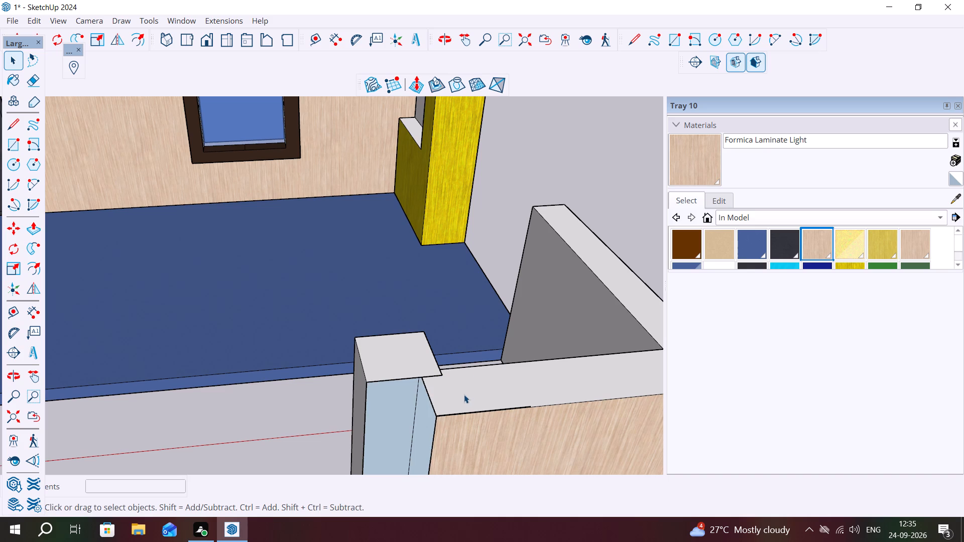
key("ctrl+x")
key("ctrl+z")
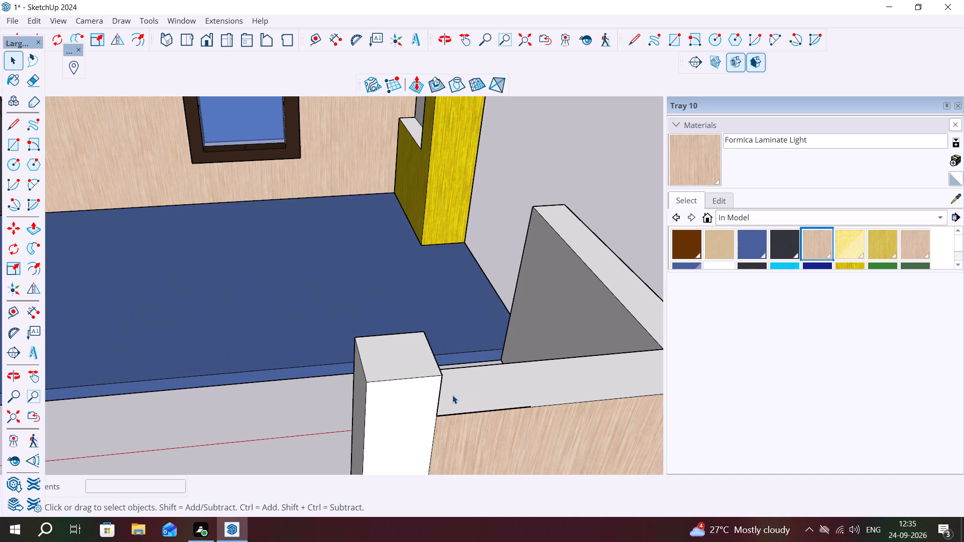
Delete the extra edge running along the front of the boundary wall's top face beside the new pillar.
middle_click_drag(437, 398, 278, 355)
scroll(329, 430, "up", 4)
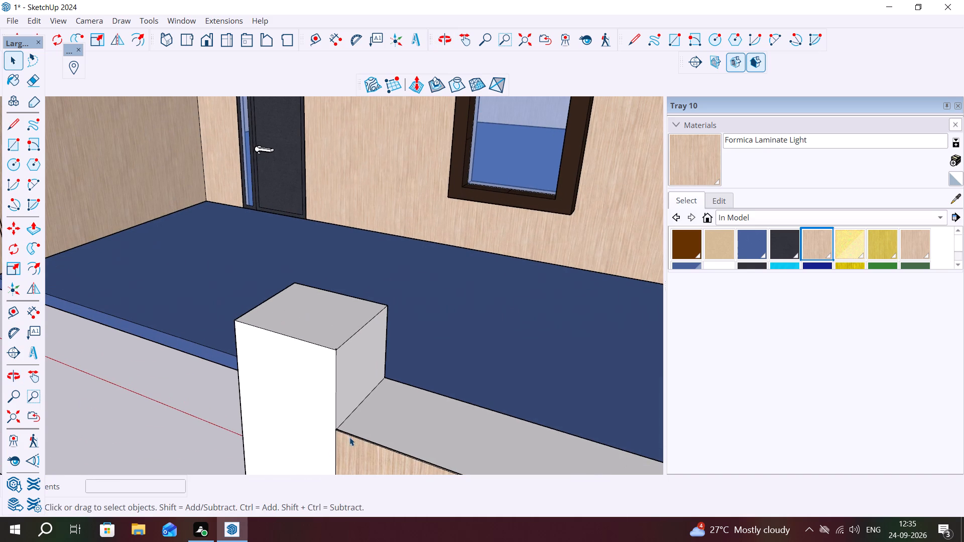
middle_click_drag(354, 434, 406, 461)
scroll(401, 440, "up", 6)
middle_click_drag(429, 449, 472, 492)
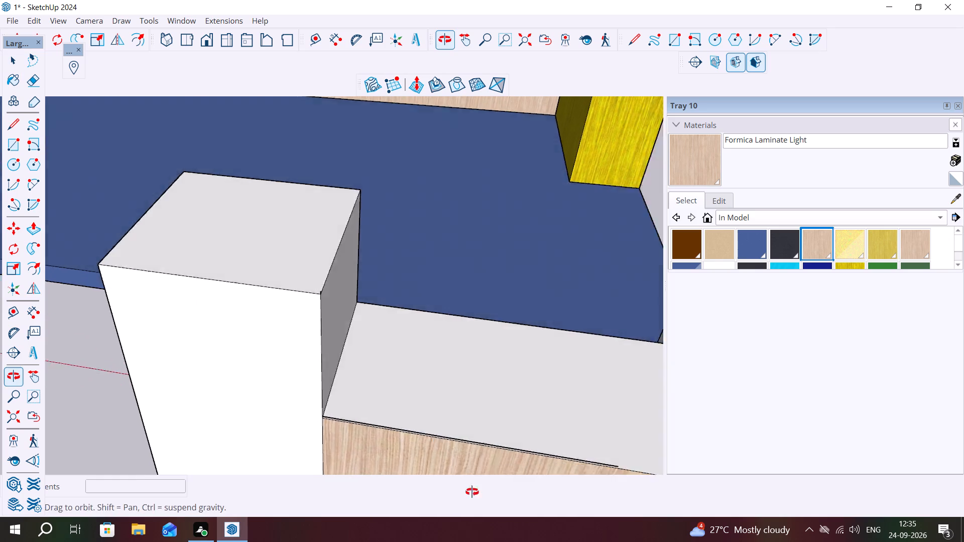
middle_click_drag(472, 492, 496, 508)
scroll(477, 452, "up", 7)
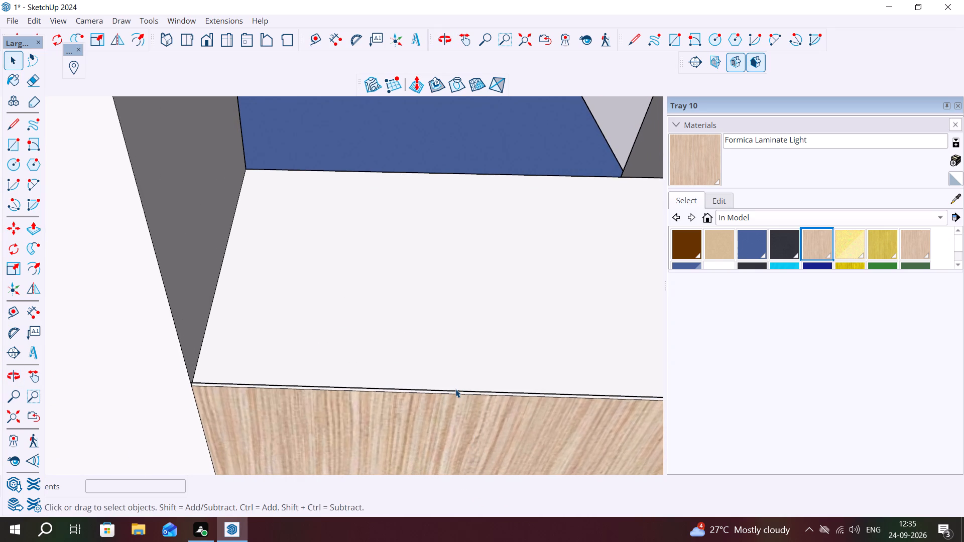
left_click(456, 389)
left_click(457, 389)
double_click(458, 389)
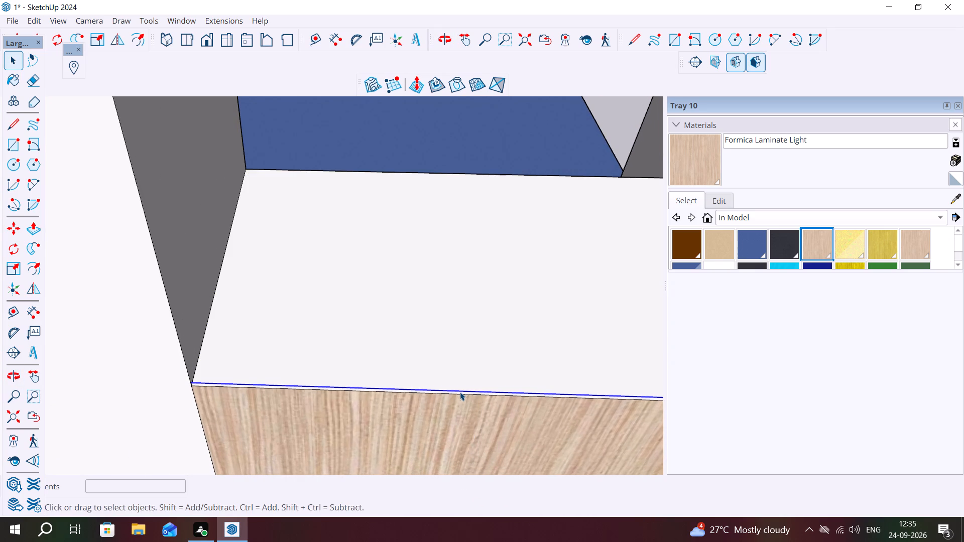
key("Delete")
Delete the short stray edge sticking out at the new pillar's top corner on the boundary wall side.
scroll(291, 384, "down", 6)
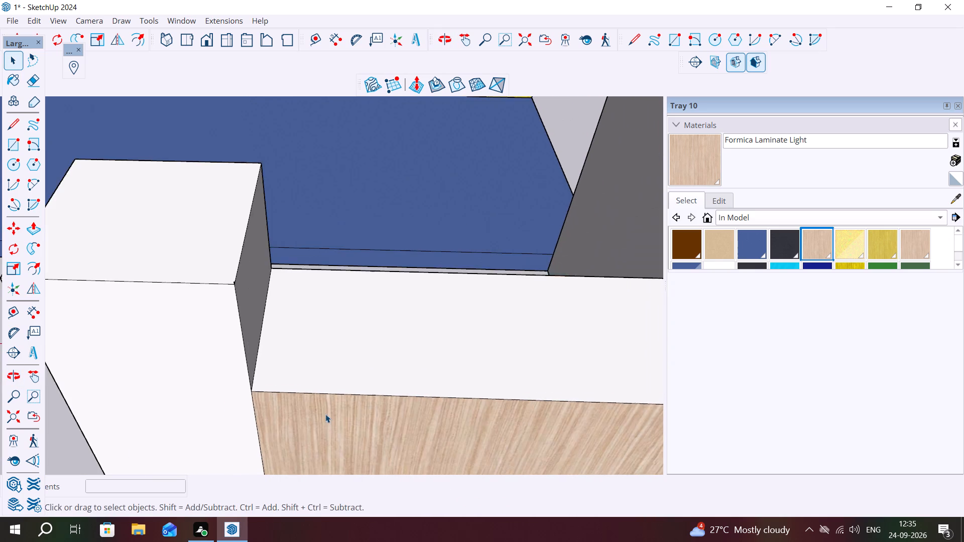
scroll(325, 414, "down", 4)
scroll(253, 346, "up", 10)
middle_click_drag(250, 305, 342, 309)
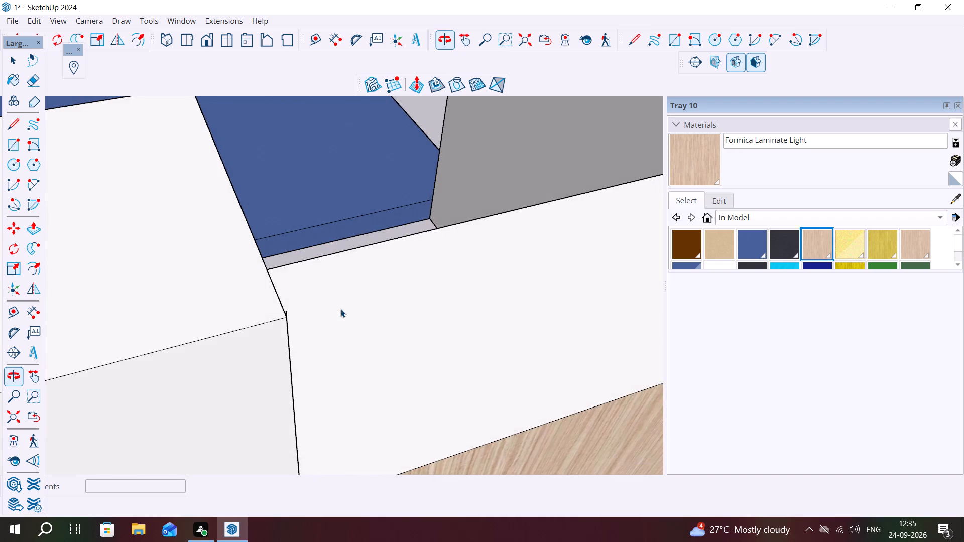
scroll(303, 312, "up", 12)
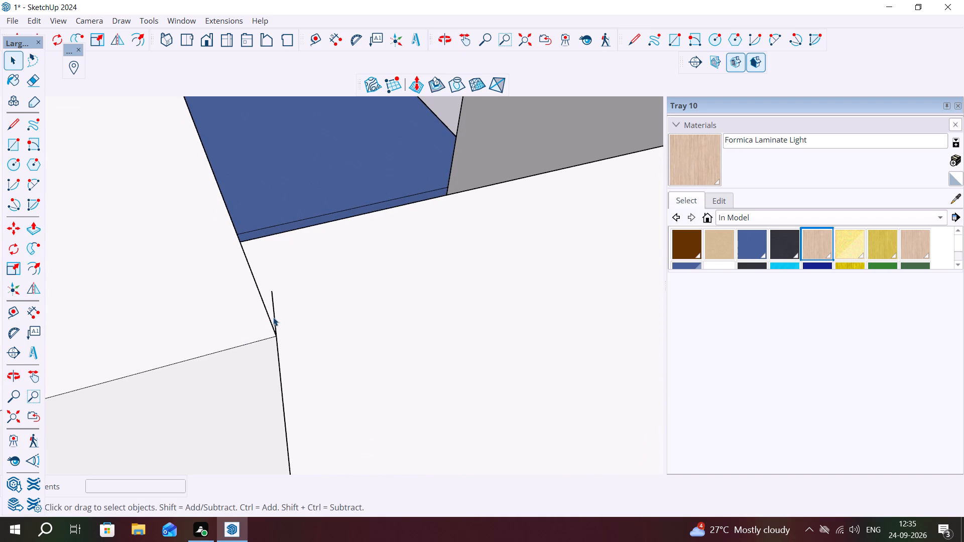
left_click(273, 317)
key("Delete")
Offset the new pillar's top face outline outwards to form an overhanging square cap frame.
scroll(278, 332, "down", 4)
middle_click_drag(277, 342, 141, 305)
scroll(289, 367, "down", 19)
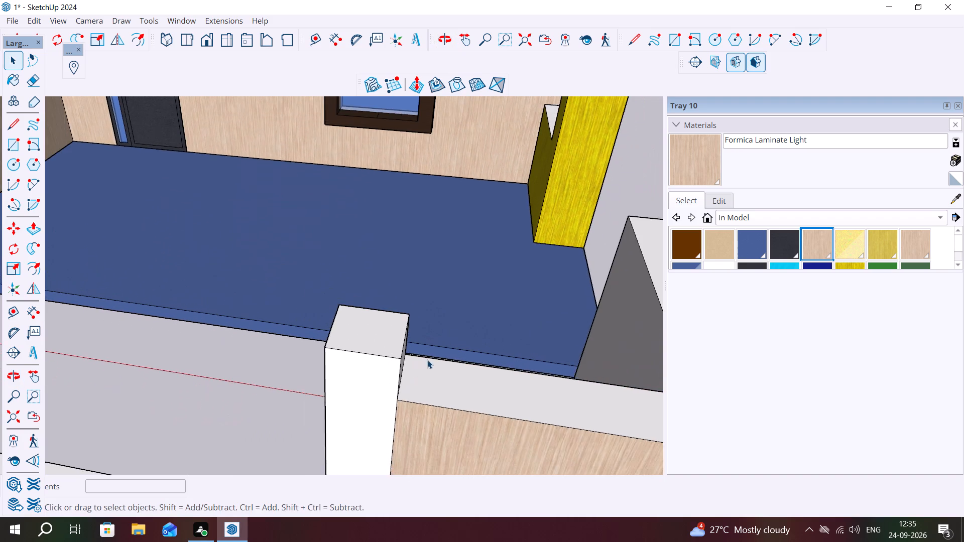
scroll(427, 360, "down", 9)
middle_click_drag(382, 395, 451, 414)
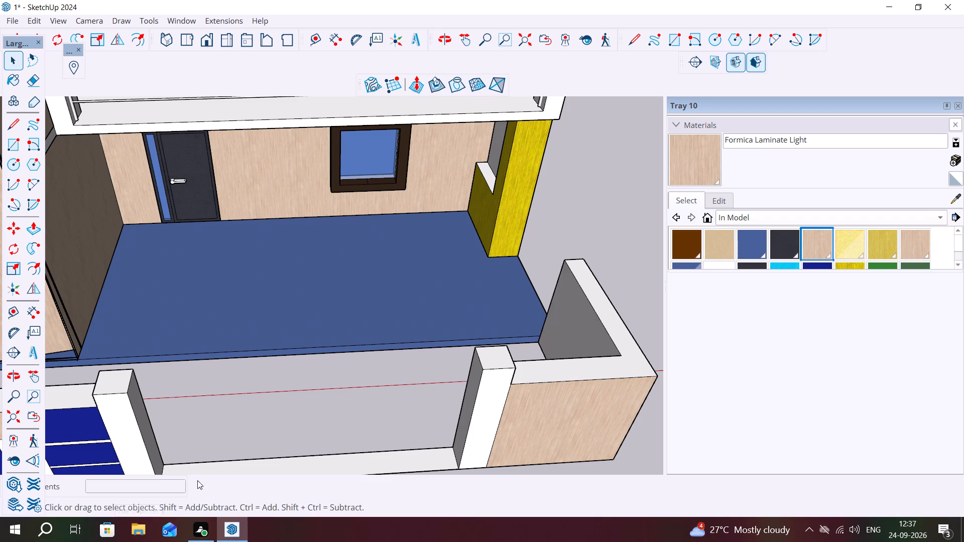
scroll(488, 327, "up", 2)
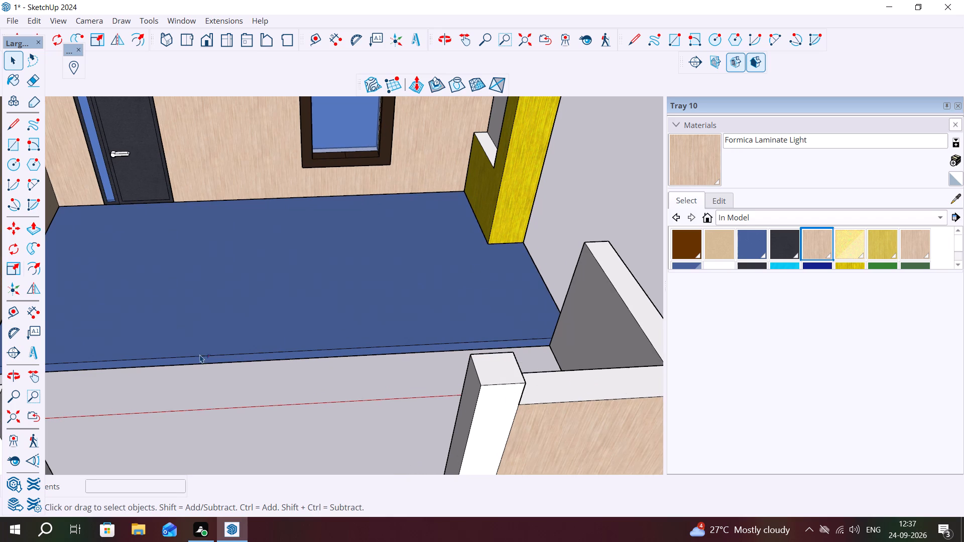
key("f")
left_click(489, 375)
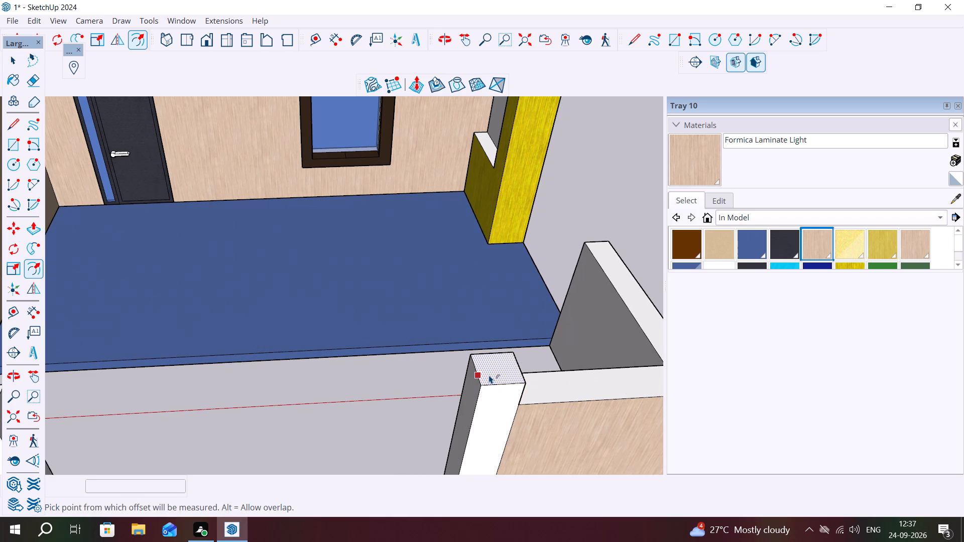
left_click(450, 324)
Select the overhanging cap frame on the new pillar's top, including its edges, for a move-copy.
scroll(540, 401, "down", 3)
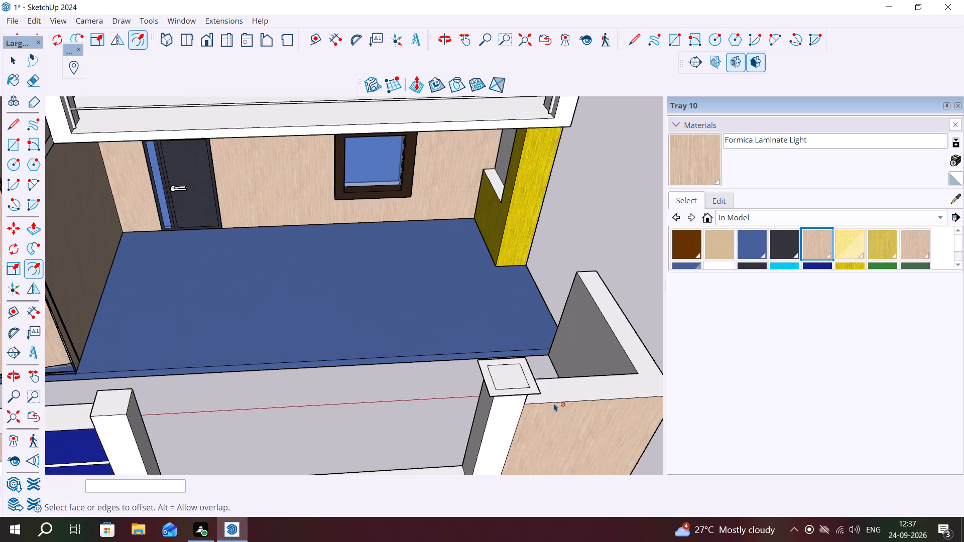
scroll(554, 403, "down", 3)
middle_click_drag(542, 406, 494, 398)
scroll(498, 405, "up", 4)
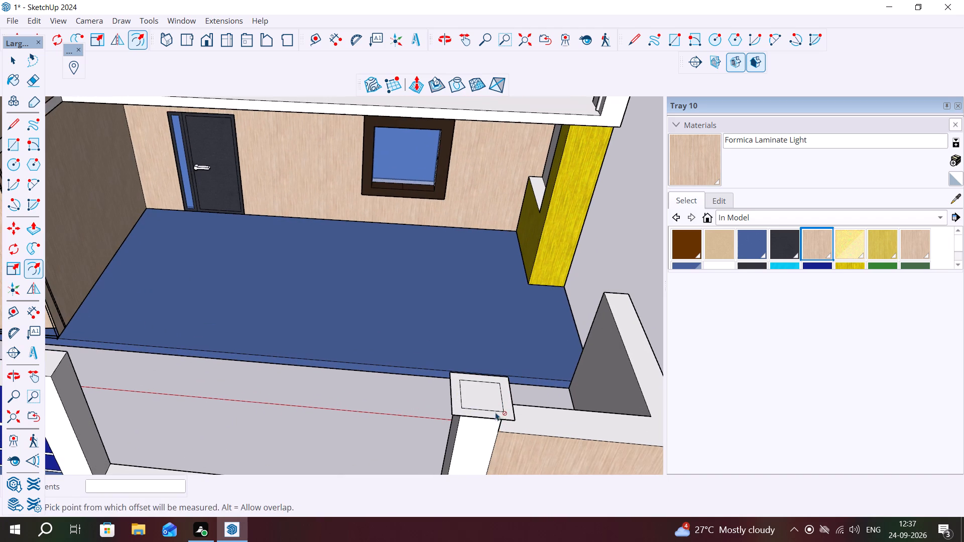
key("m")
key("space")
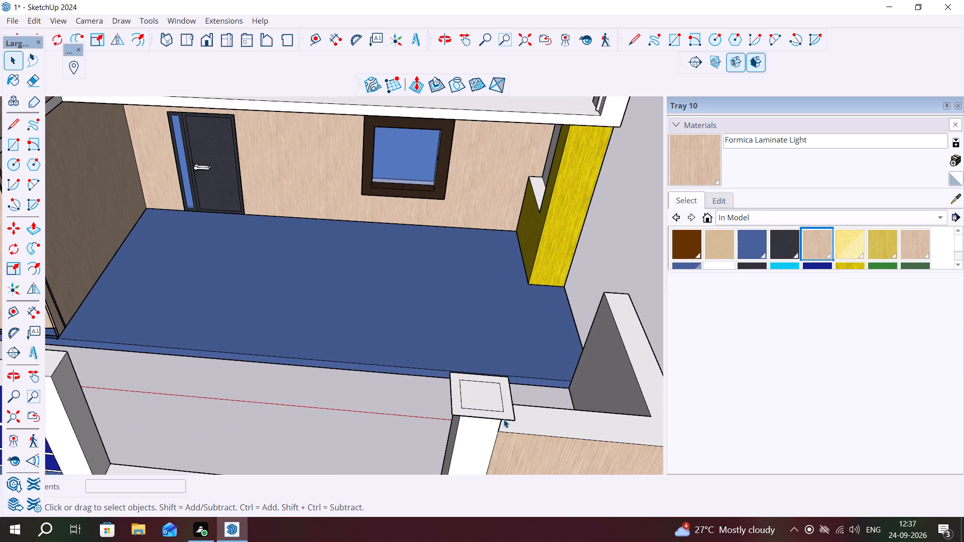
double_click(504, 415)
key("m")
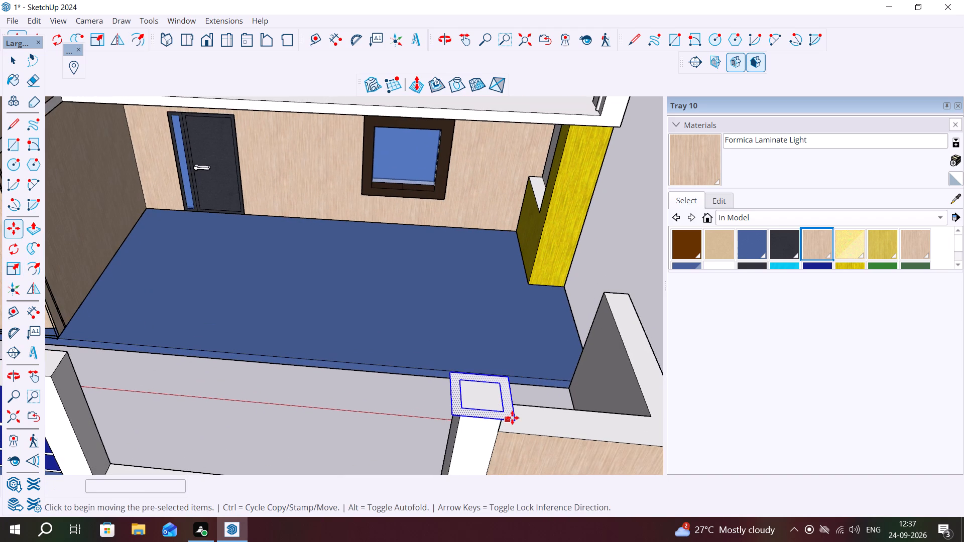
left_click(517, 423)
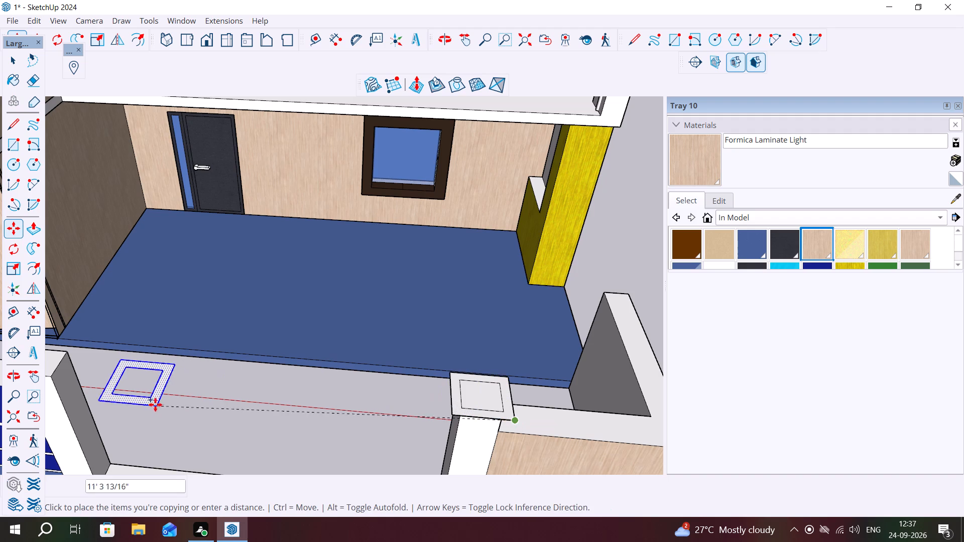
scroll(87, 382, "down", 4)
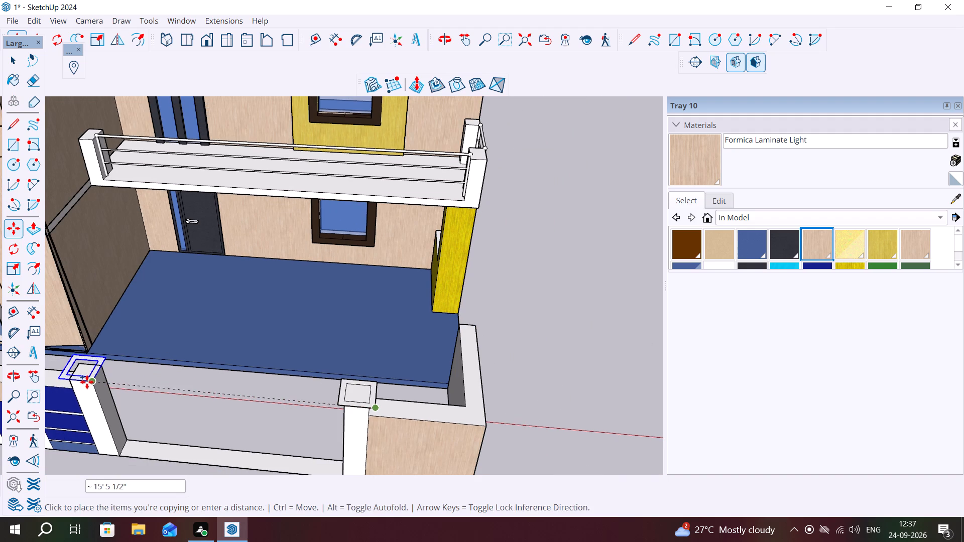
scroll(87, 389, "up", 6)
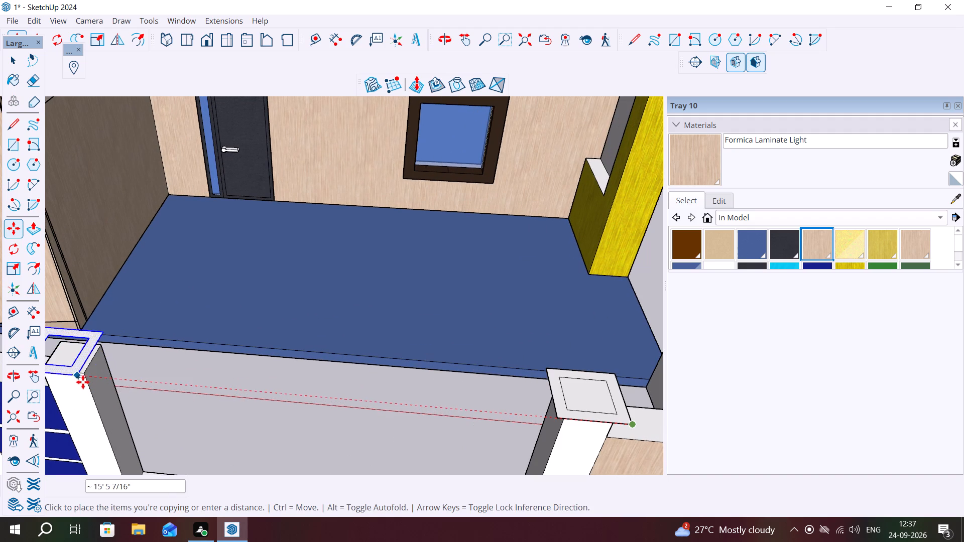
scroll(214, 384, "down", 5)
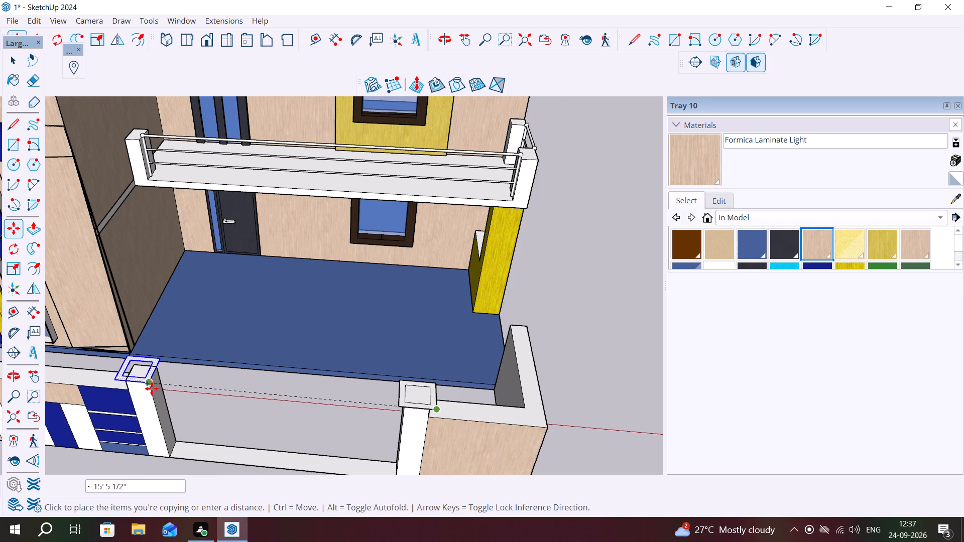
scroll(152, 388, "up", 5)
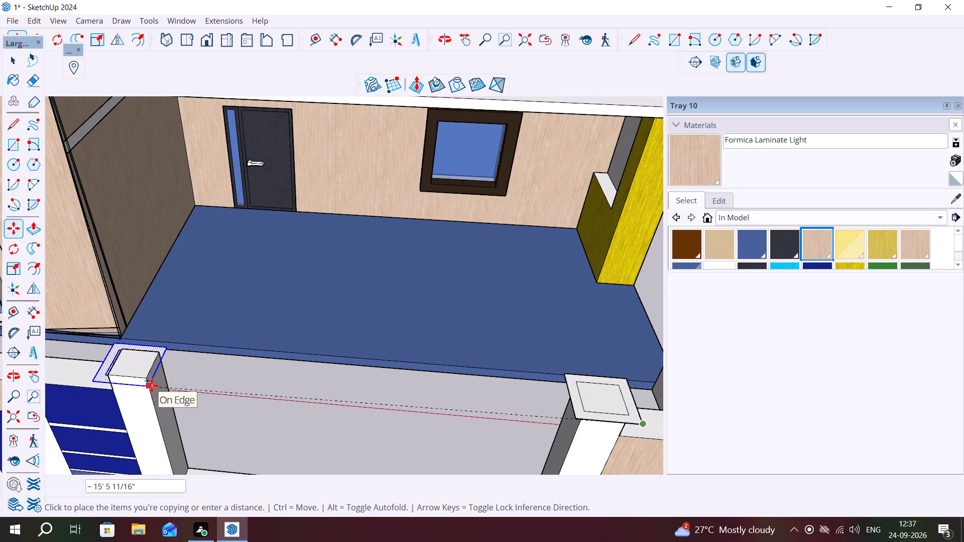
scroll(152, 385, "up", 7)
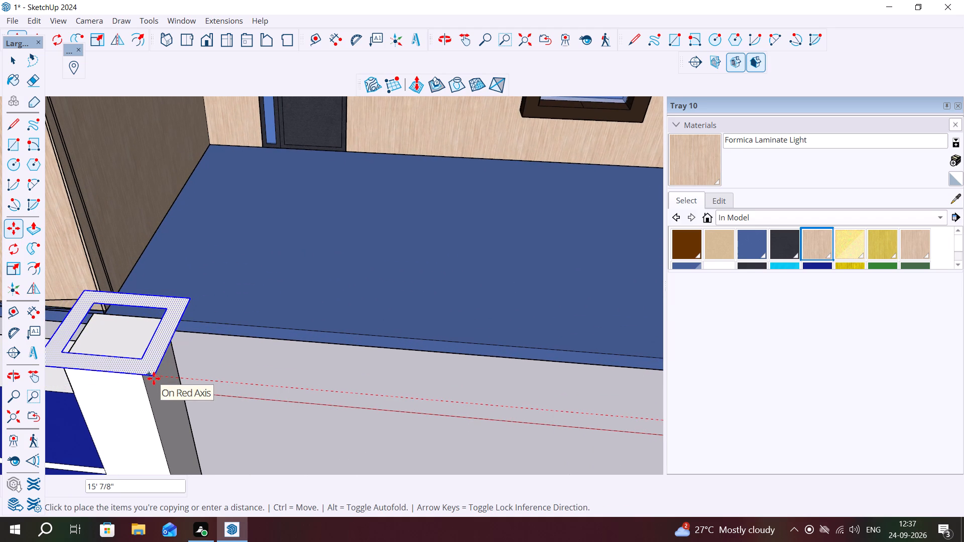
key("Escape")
Copy the cap frame by its inner corner onto the matching top corner of the gate pillar across the opening.
scroll(275, 376, "down", 9)
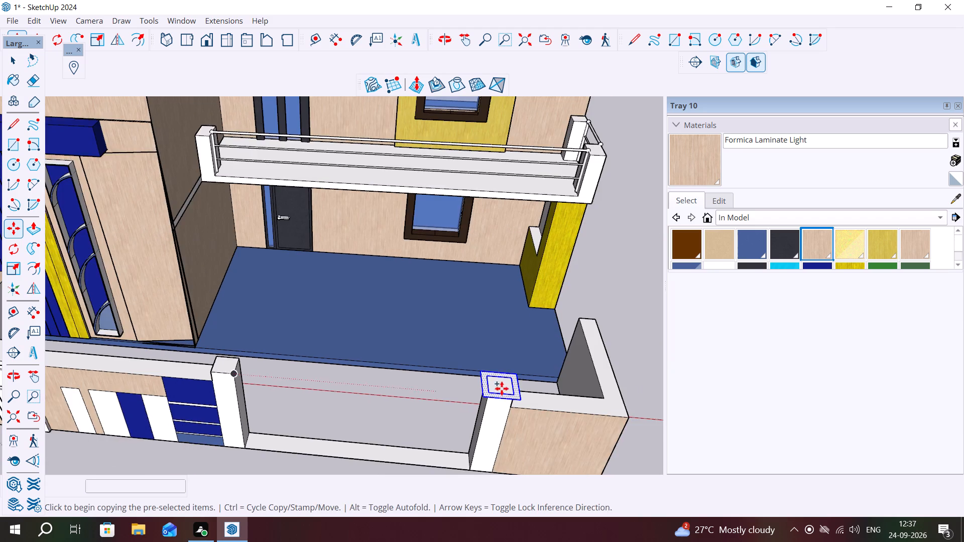
scroll(514, 418, "up", 7)
left_click(484, 382)
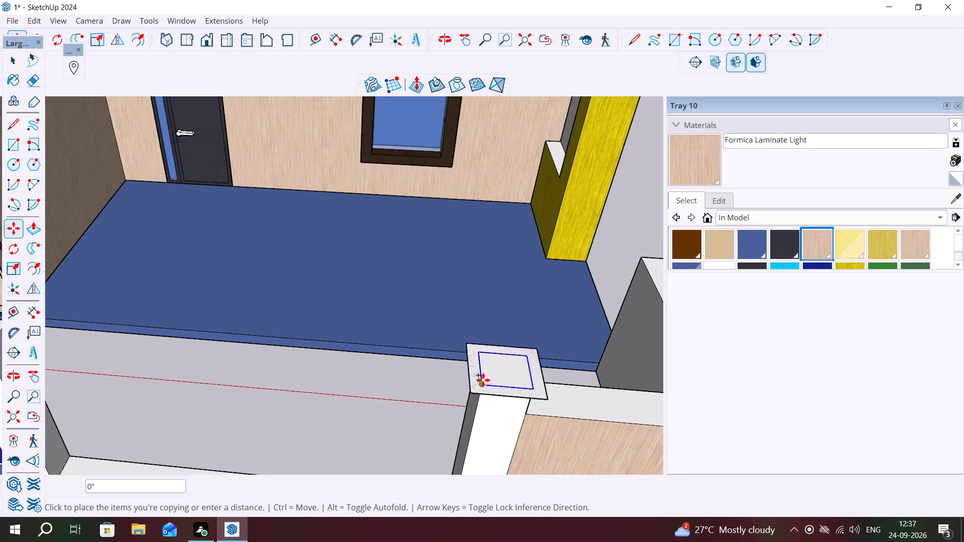
scroll(395, 361, "down", 8)
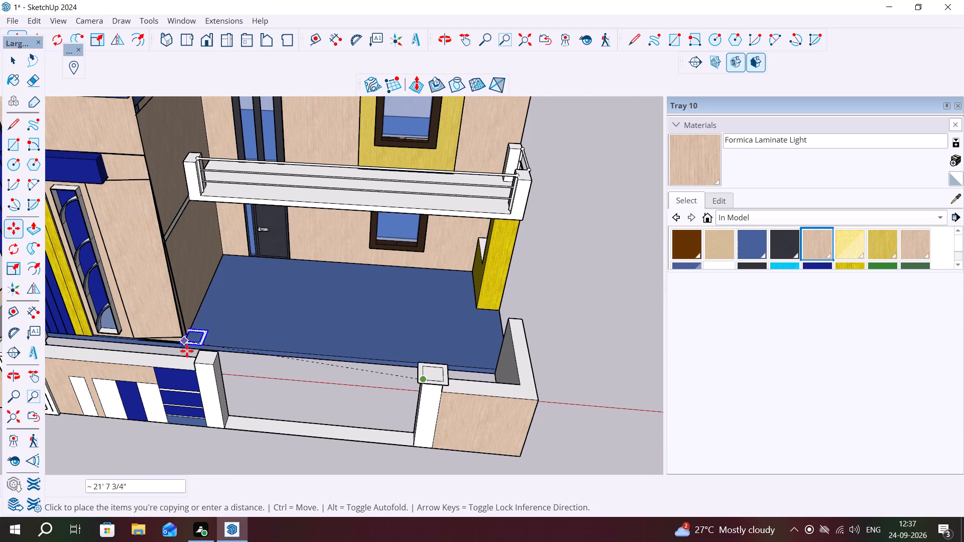
scroll(197, 364, "up", 18)
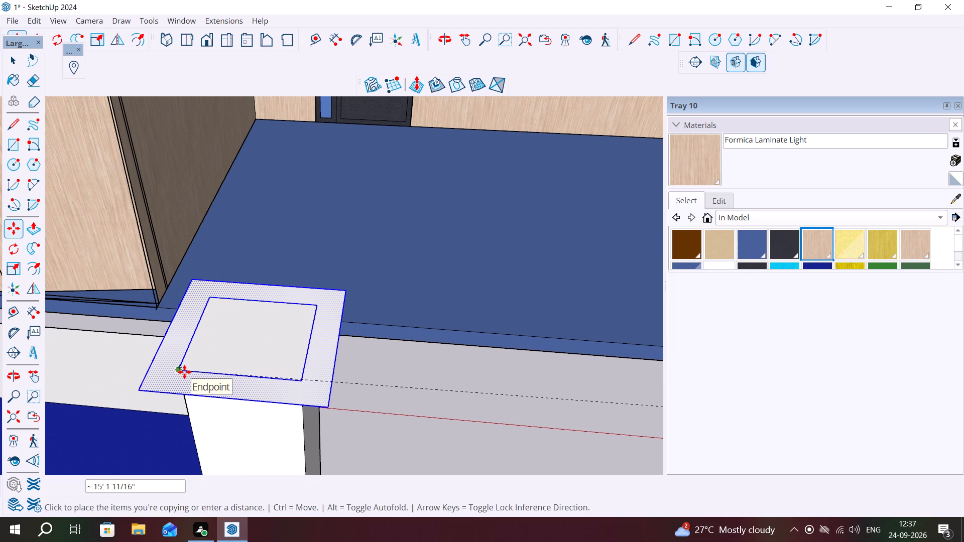
left_click(184, 372)
key("space")
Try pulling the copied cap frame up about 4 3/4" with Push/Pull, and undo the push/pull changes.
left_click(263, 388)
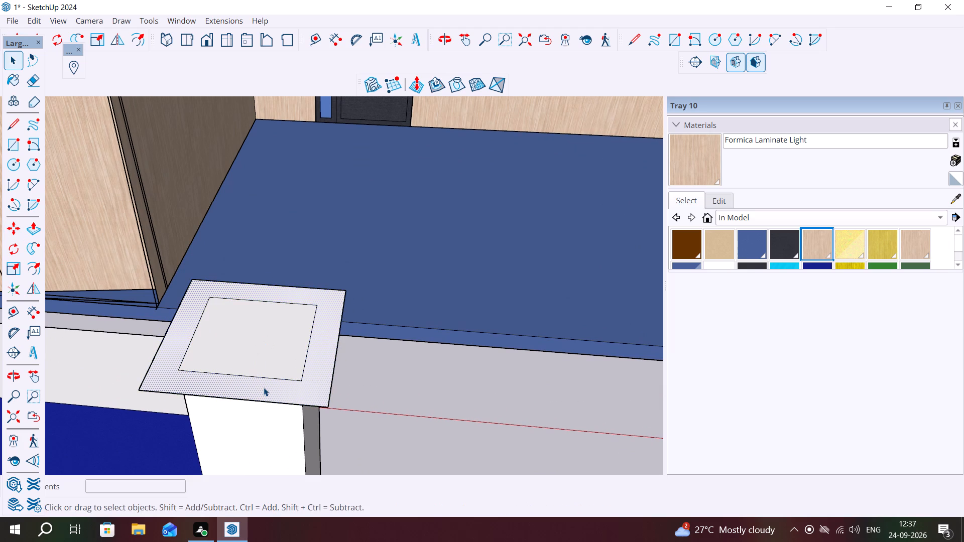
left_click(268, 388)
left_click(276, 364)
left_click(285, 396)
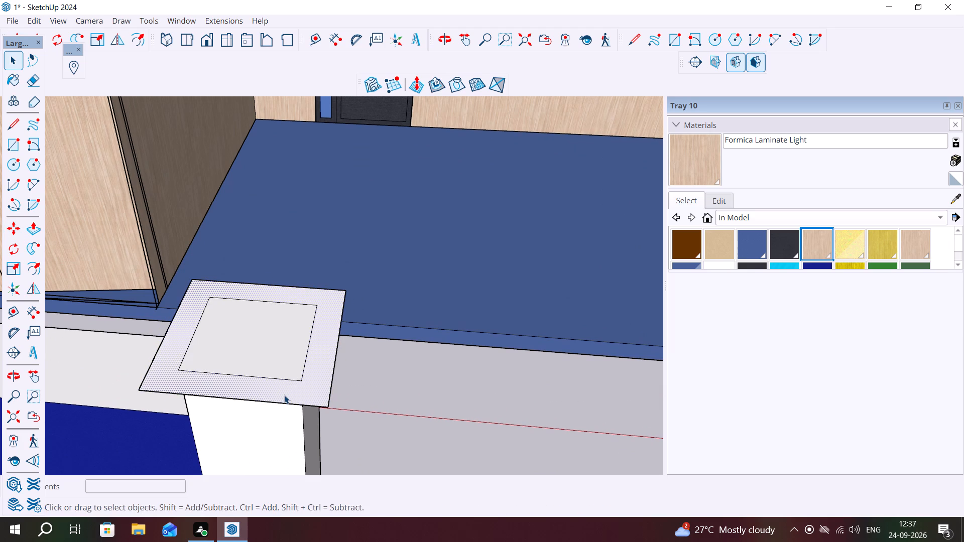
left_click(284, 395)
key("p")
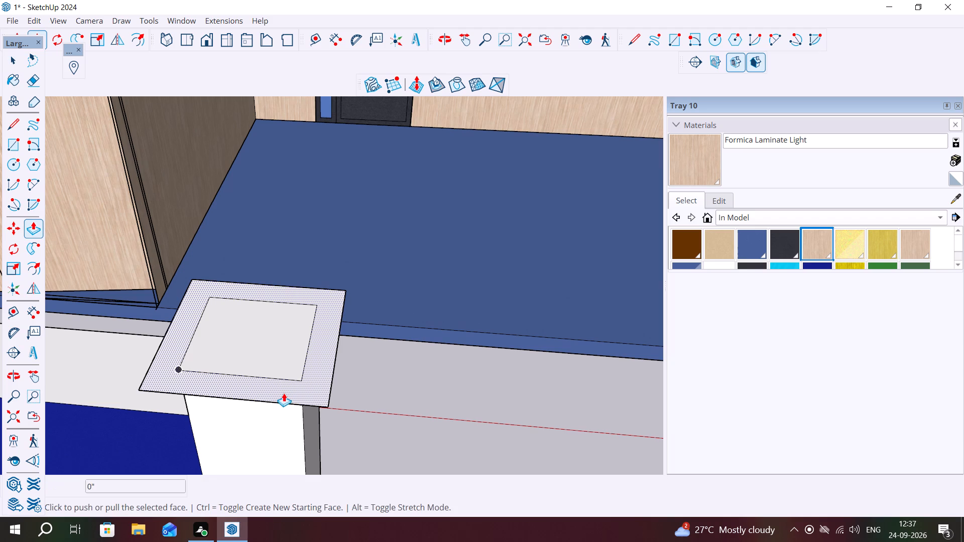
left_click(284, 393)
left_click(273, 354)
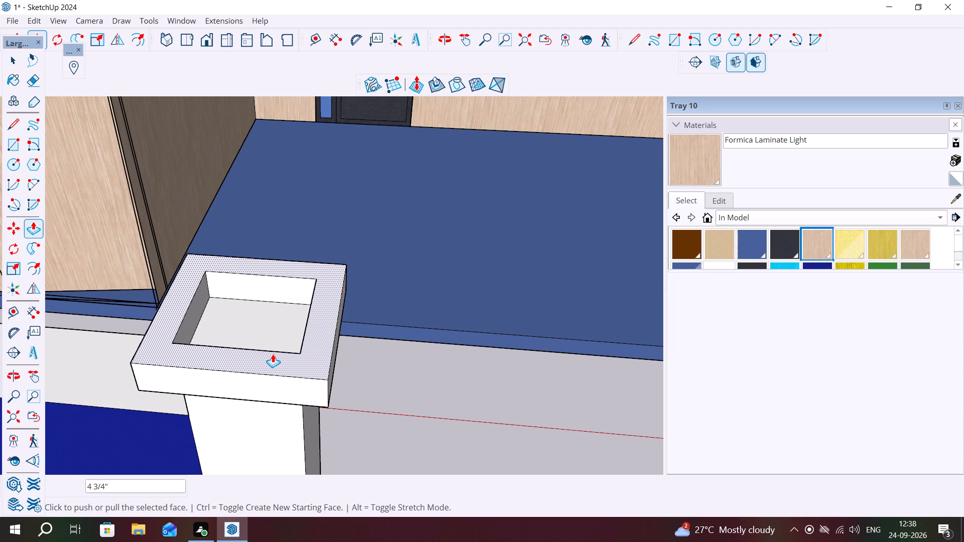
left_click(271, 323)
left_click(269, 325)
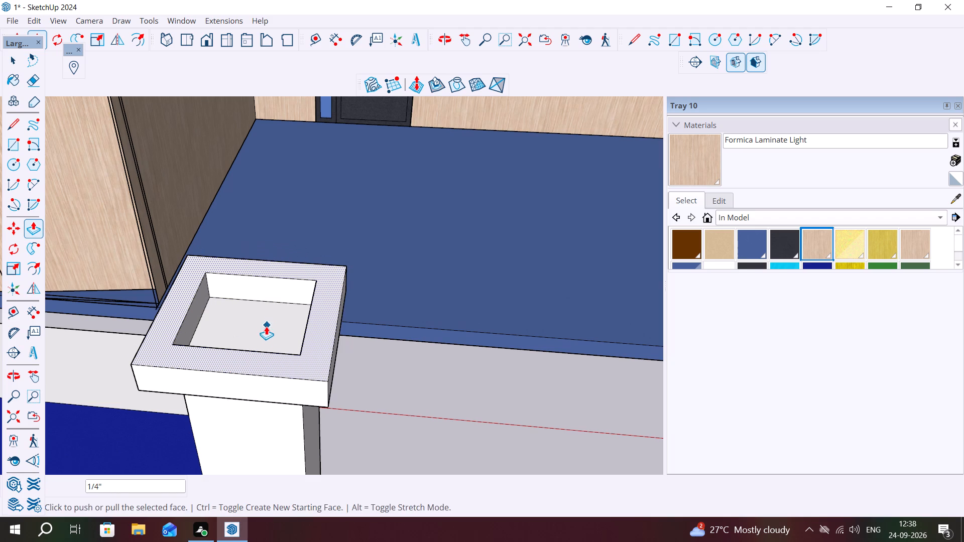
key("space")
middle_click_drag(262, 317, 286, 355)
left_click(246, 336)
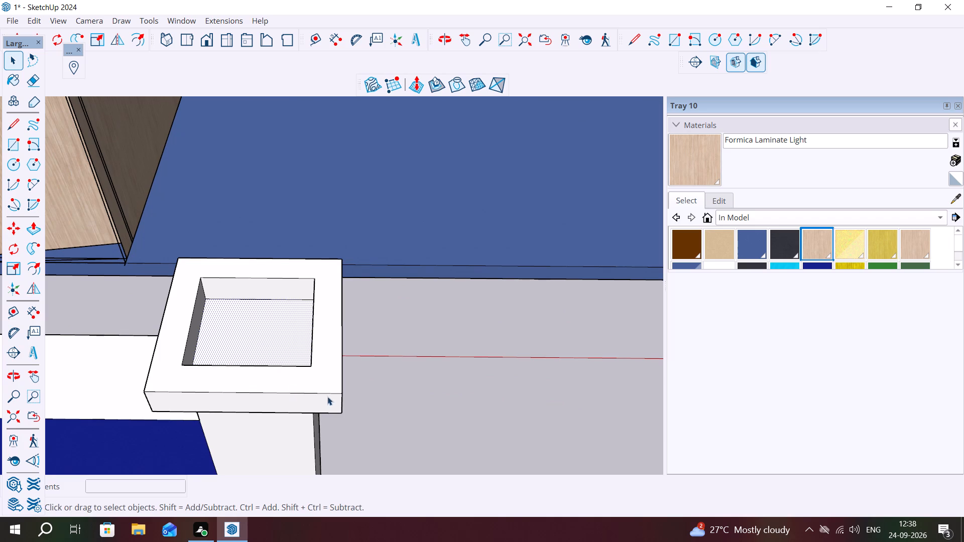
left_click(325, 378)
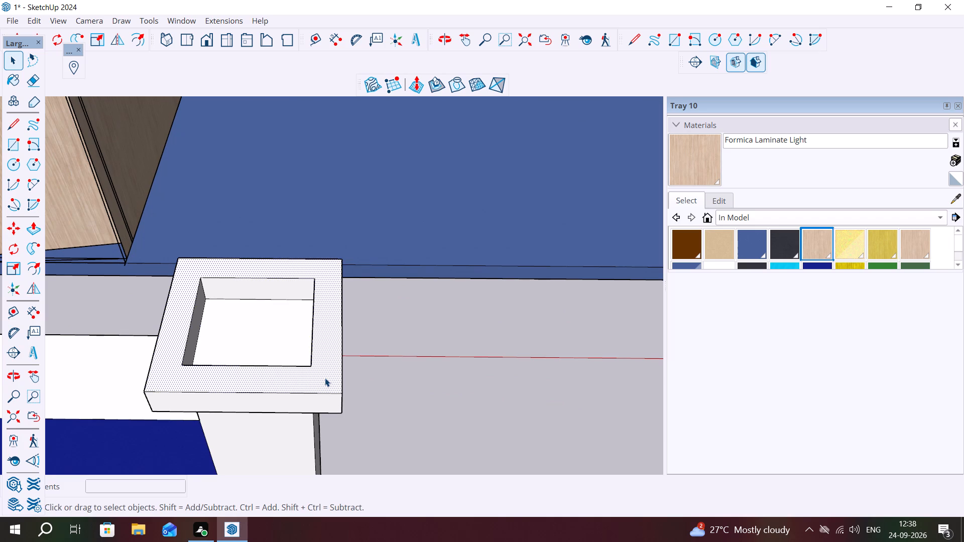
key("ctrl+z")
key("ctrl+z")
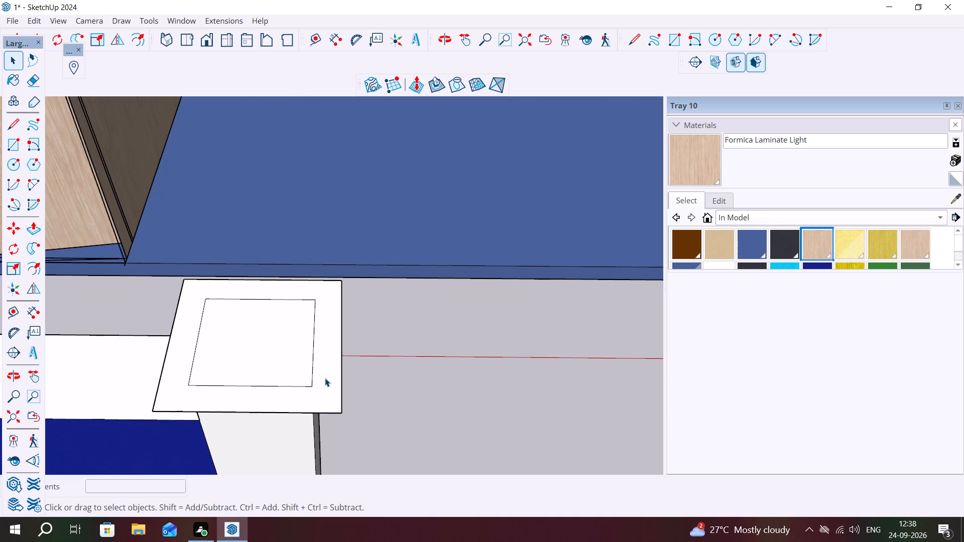
Pull the copied cap frame on the opposite gate pillar up 1'.
left_click(324, 380)
key("p")
left_click(324, 381)
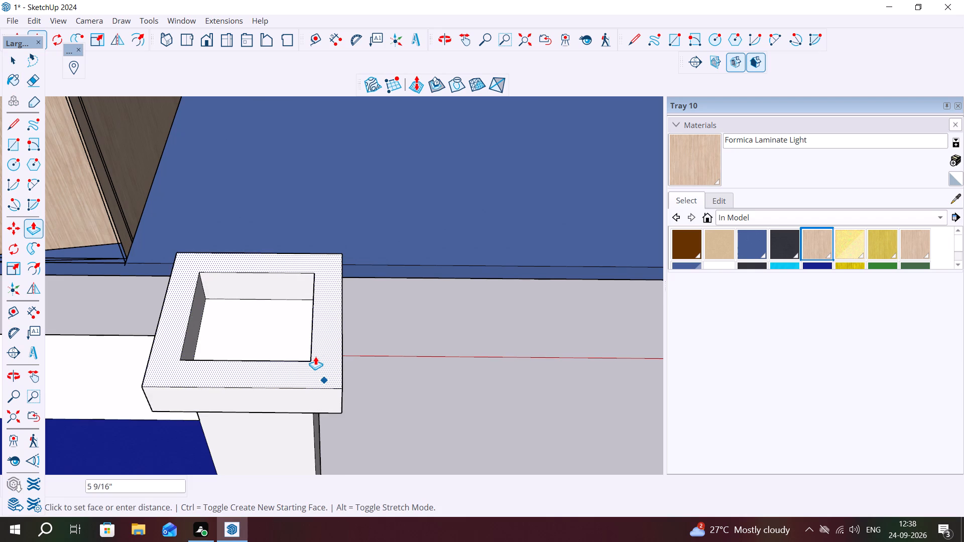
type("1'")
key("Return")
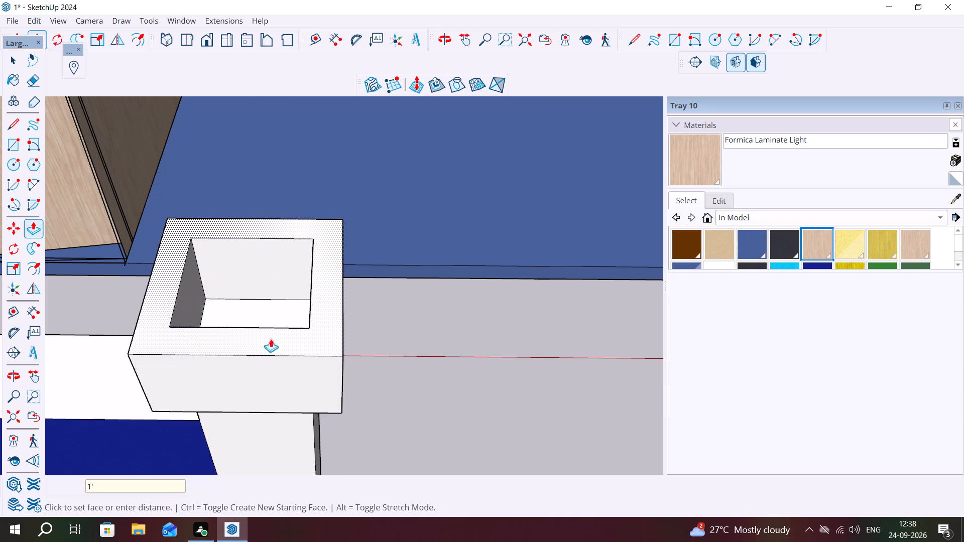
Push the raised cap frame's top face on the same pillar down 6".
middle_click_drag(271, 338, 268, 220)
scroll(265, 193, "down", 7)
scroll(285, 216, "up", 2)
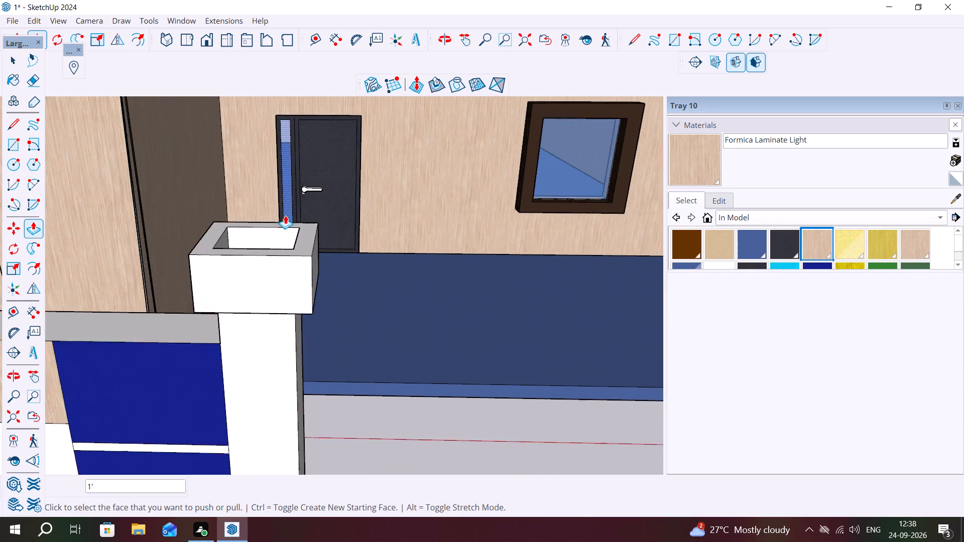
scroll(285, 215, "up", 3)
middle_click_drag(289, 213, 320, 292)
scroll(318, 278, "down", 8)
scroll(369, 369, "up", 1)
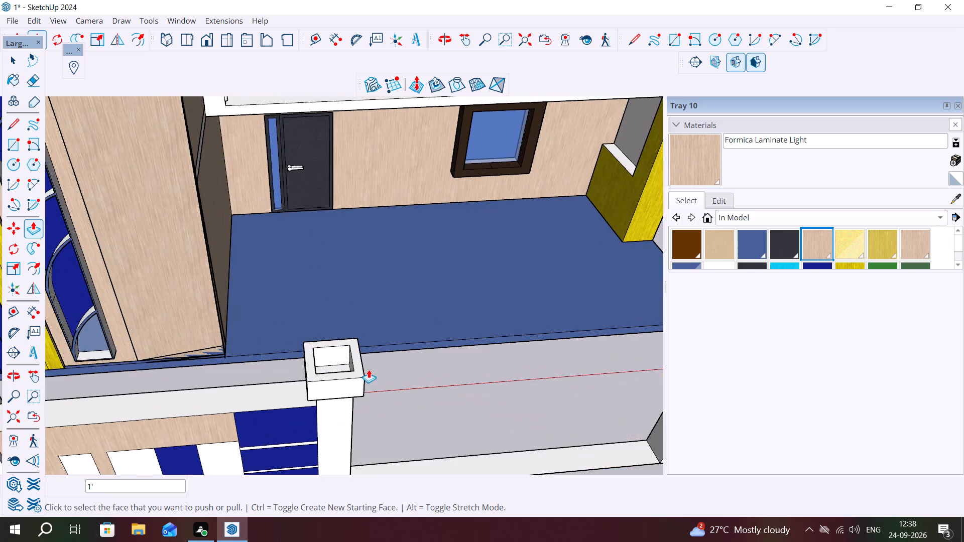
scroll(369, 369, "up", 4)
left_click(360, 366)
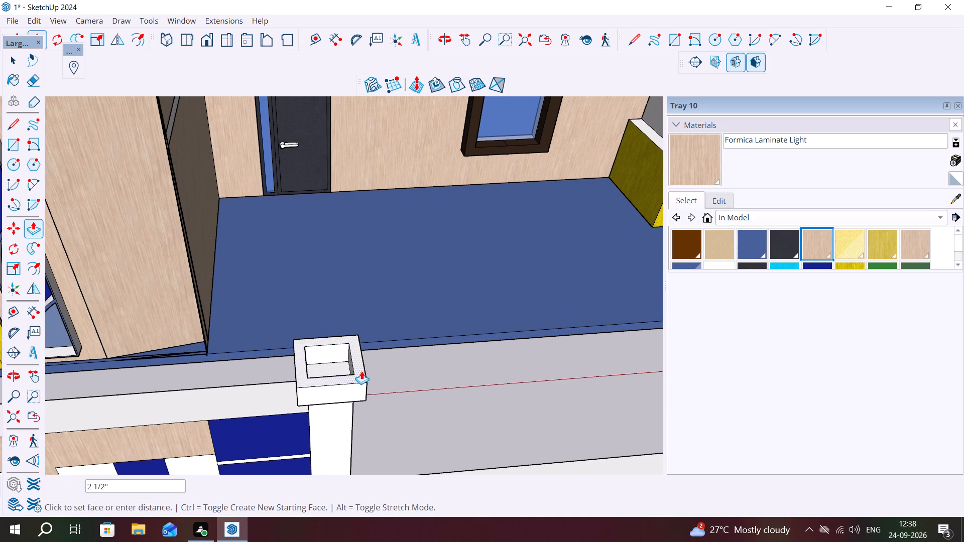
type("6\"")
key("Return")
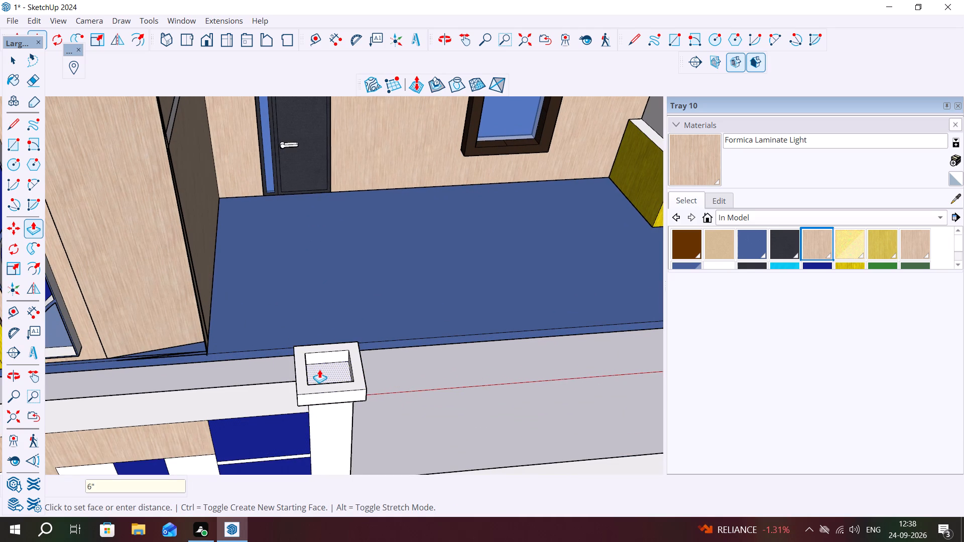
Raise the recessed square face inside the cap frame 6", level with the frame's top.
left_click(319, 367)
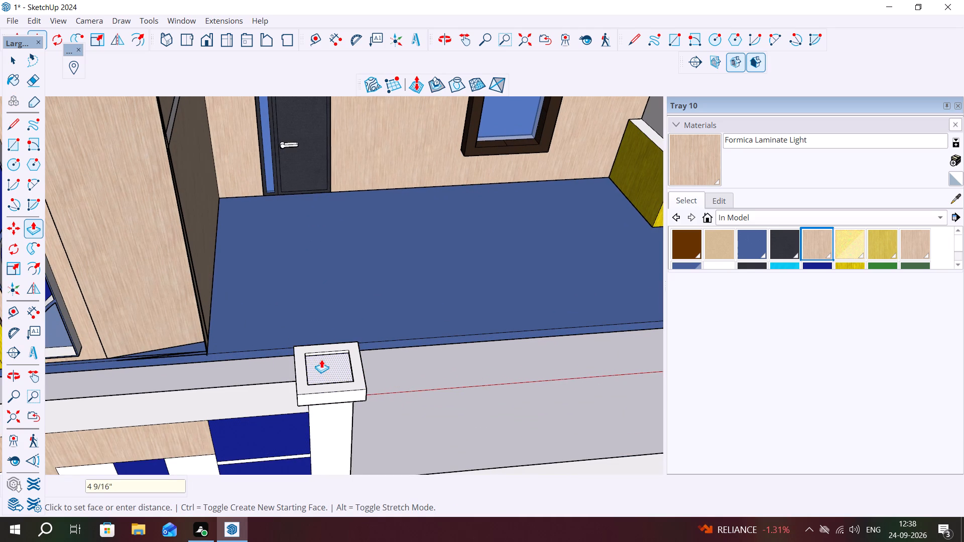
scroll(321, 359, "up", 6)
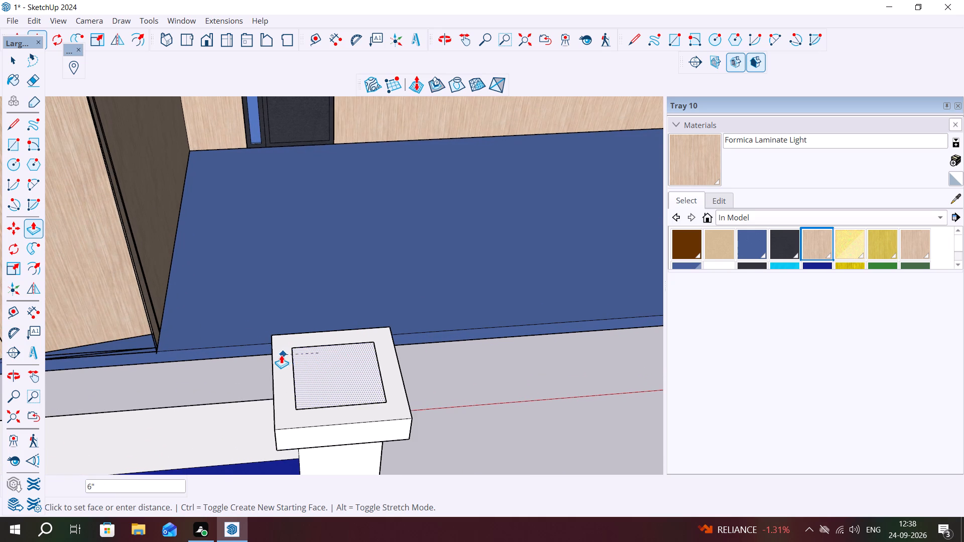
left_click(281, 355)
Pull the inner square face on the new pillar beside the laminate boundary wall up 6".
scroll(426, 389, "down", 6)
scroll(306, 406, "down", 7)
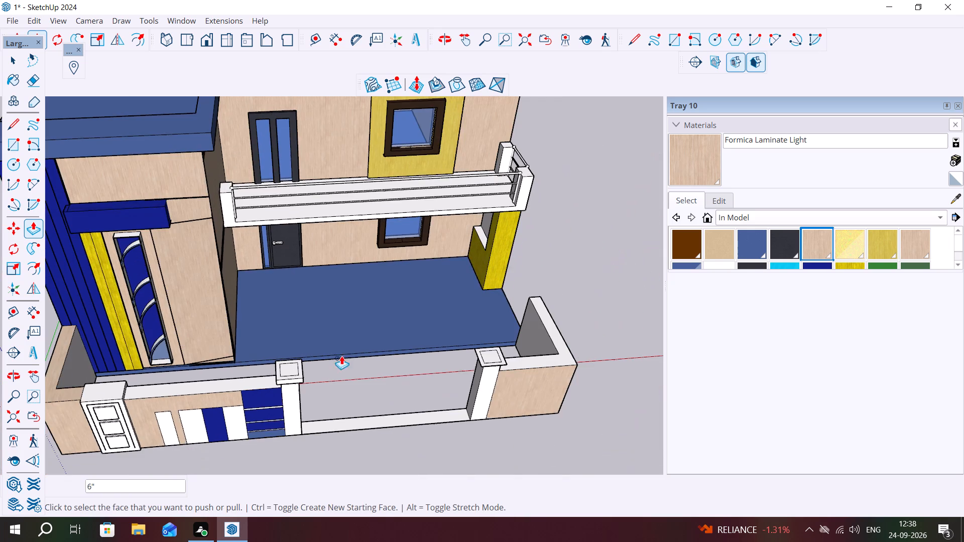
scroll(488, 343, "up", 6)
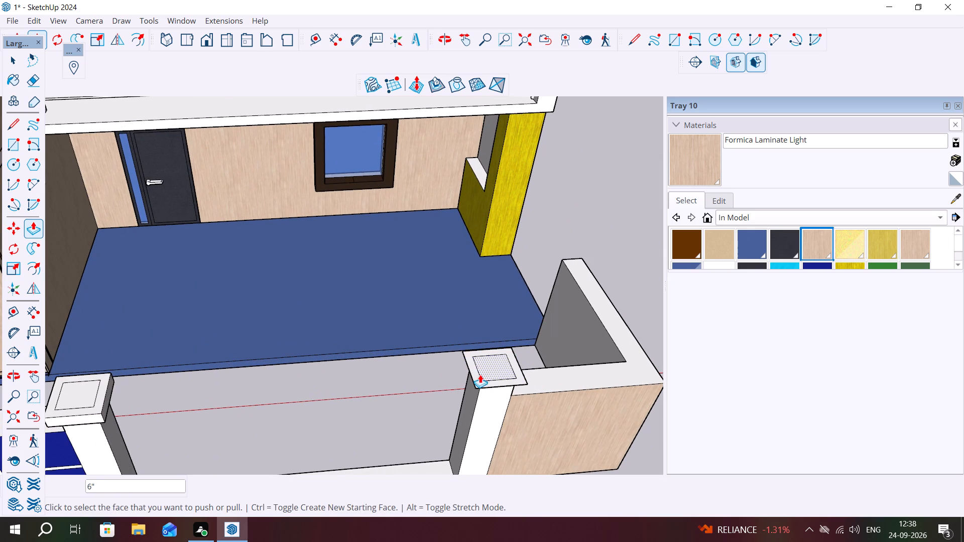
left_click(480, 374)
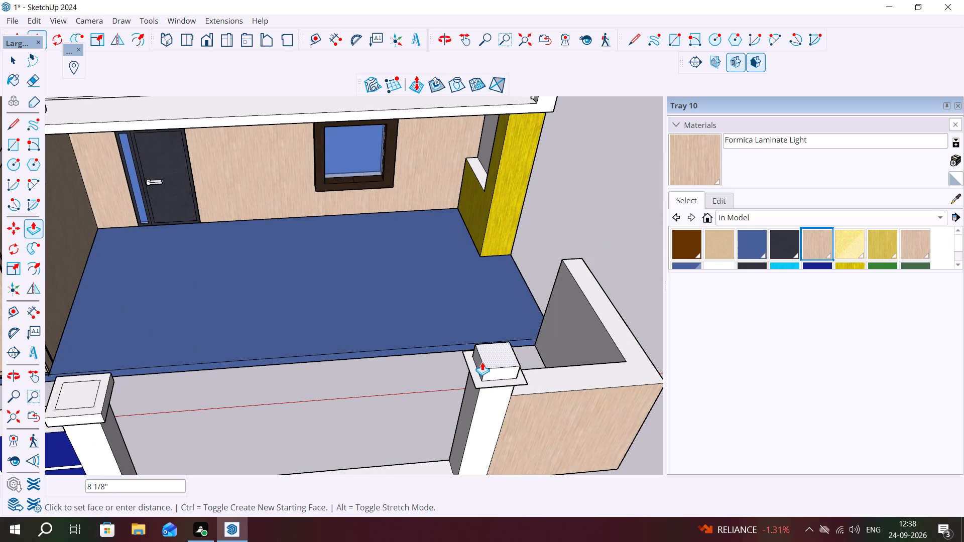
type("6\"")
key("Return")
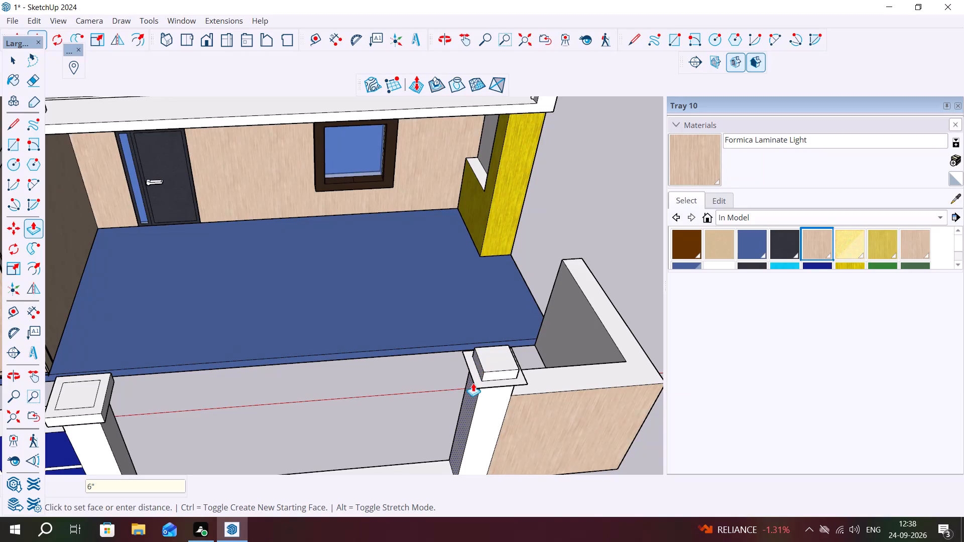
Raise the cap's outer frame face on the pillar beside the laminate boundary wall by the same 6".
double_click(479, 377)
key("Escape")
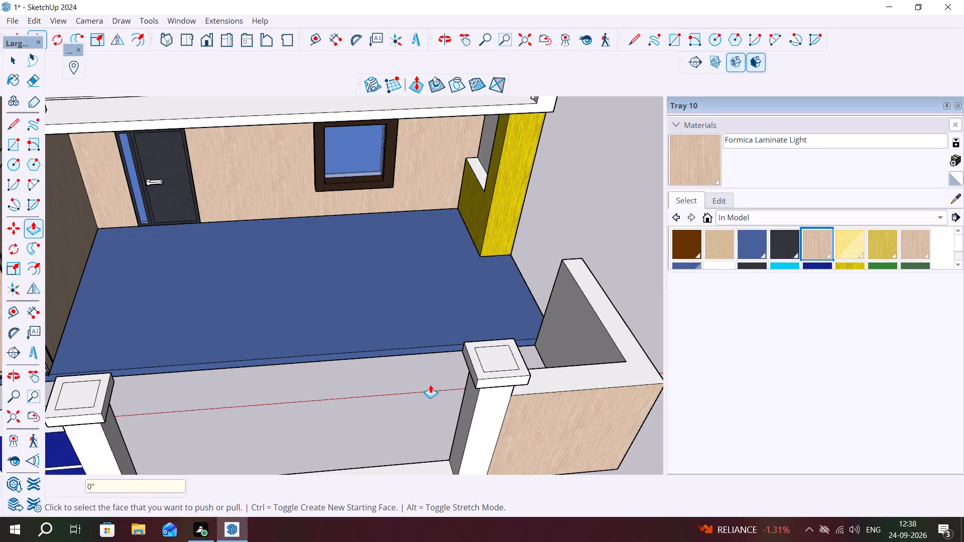
key("space")
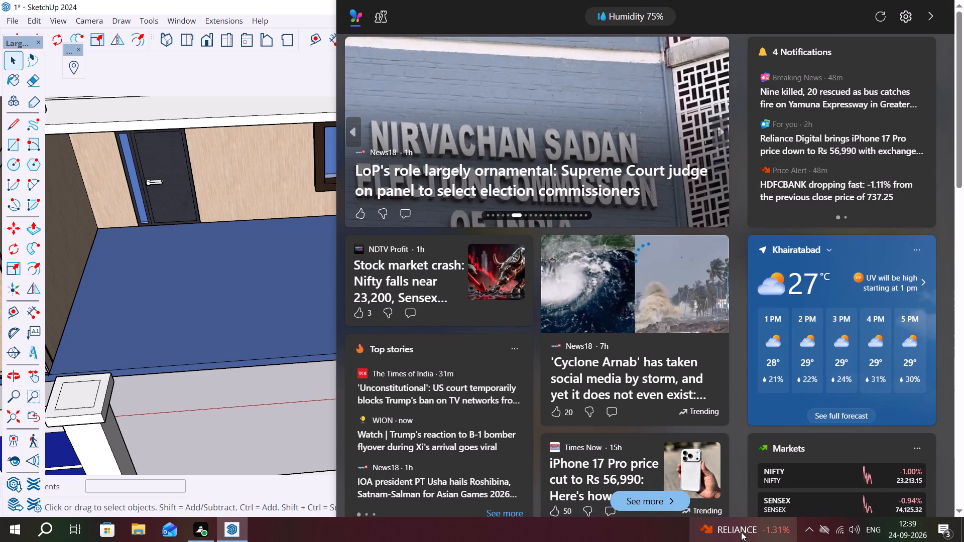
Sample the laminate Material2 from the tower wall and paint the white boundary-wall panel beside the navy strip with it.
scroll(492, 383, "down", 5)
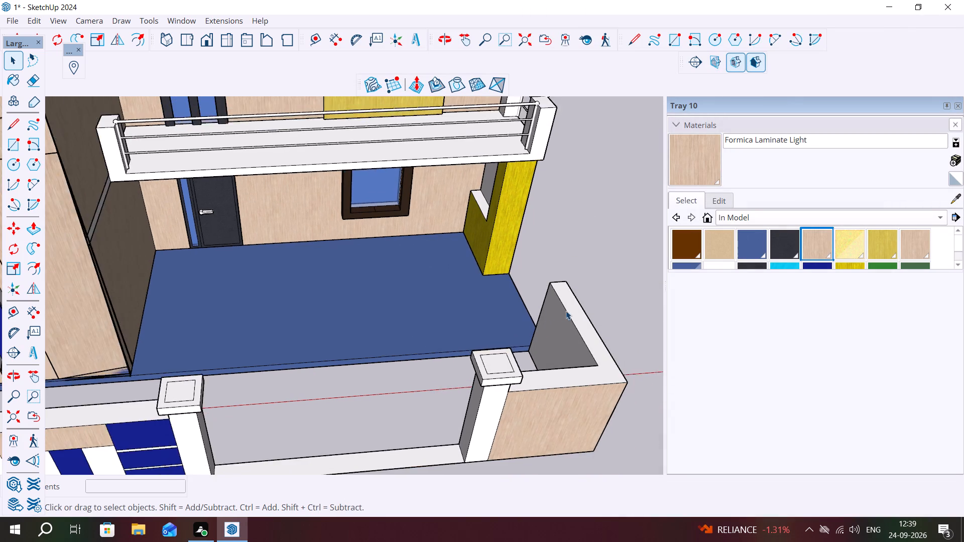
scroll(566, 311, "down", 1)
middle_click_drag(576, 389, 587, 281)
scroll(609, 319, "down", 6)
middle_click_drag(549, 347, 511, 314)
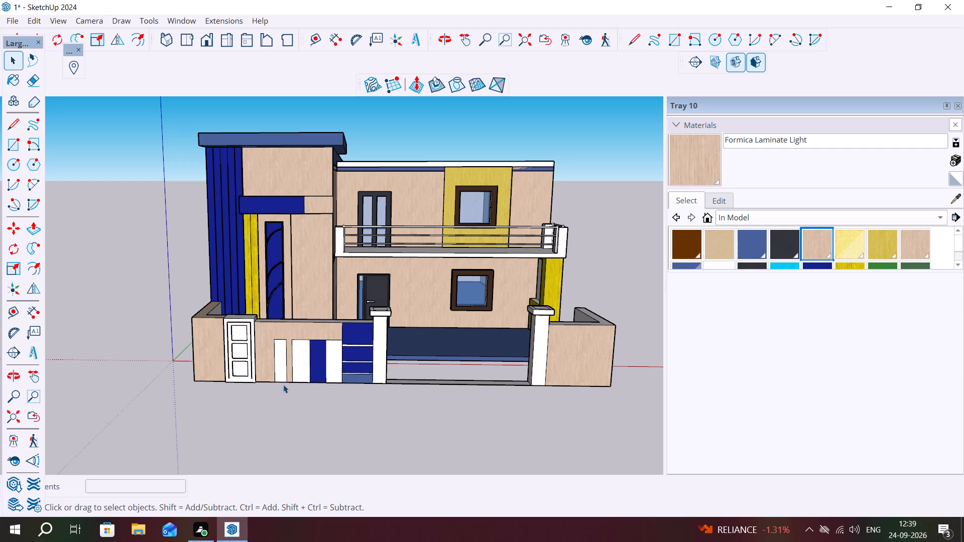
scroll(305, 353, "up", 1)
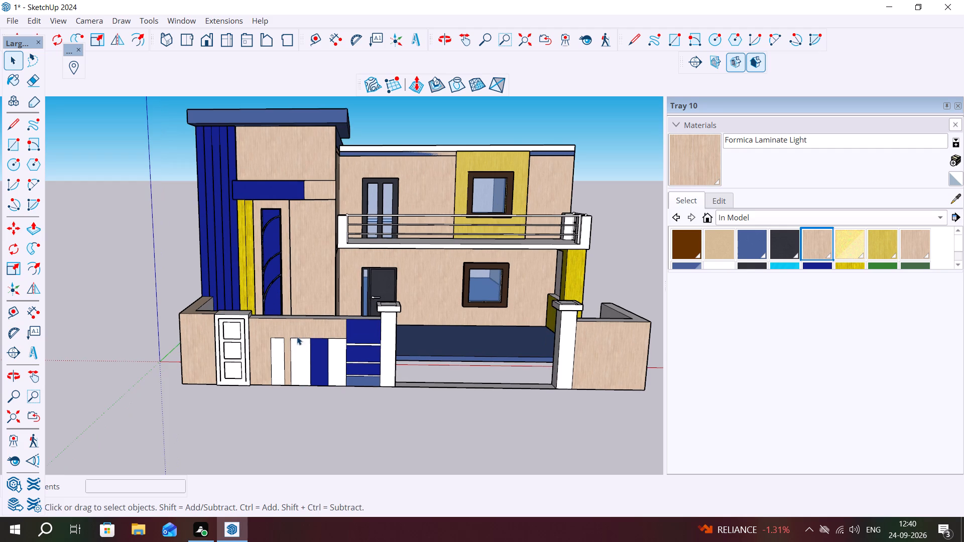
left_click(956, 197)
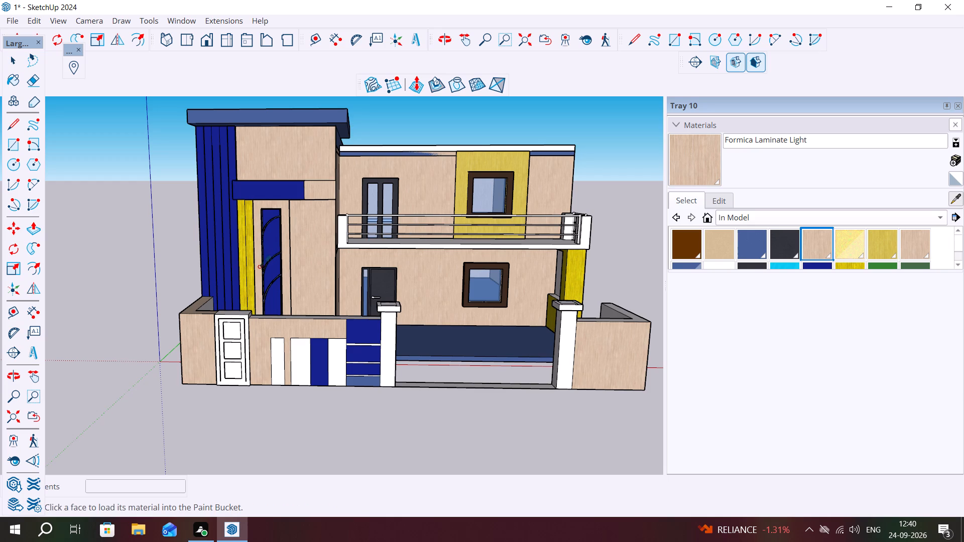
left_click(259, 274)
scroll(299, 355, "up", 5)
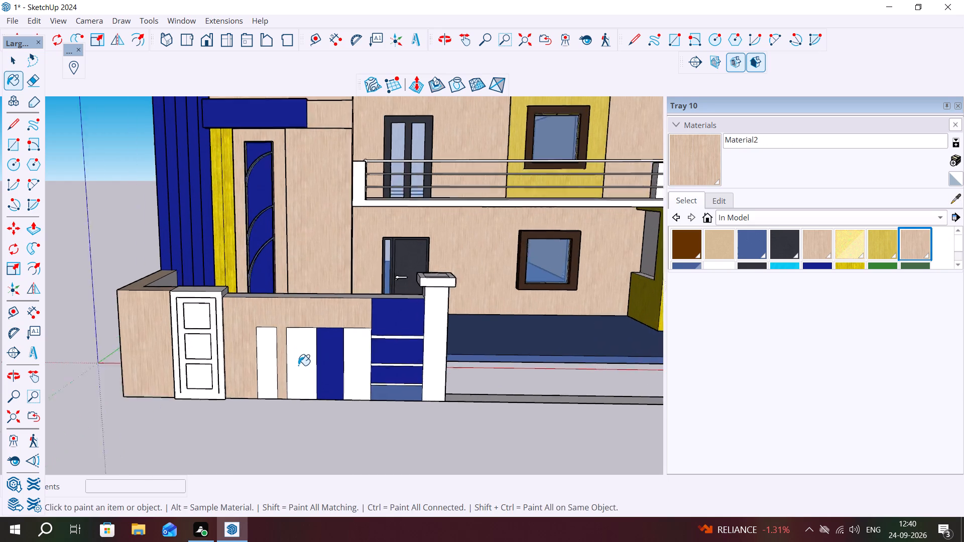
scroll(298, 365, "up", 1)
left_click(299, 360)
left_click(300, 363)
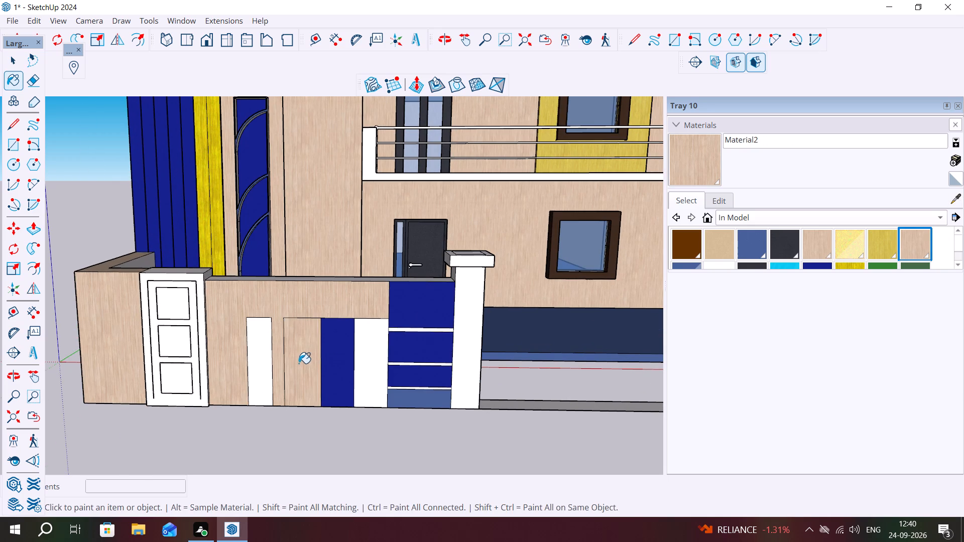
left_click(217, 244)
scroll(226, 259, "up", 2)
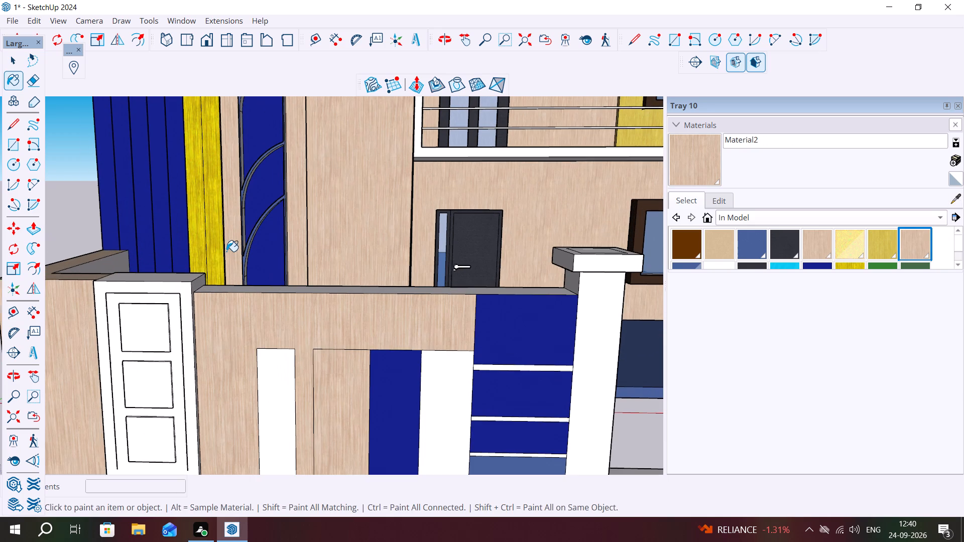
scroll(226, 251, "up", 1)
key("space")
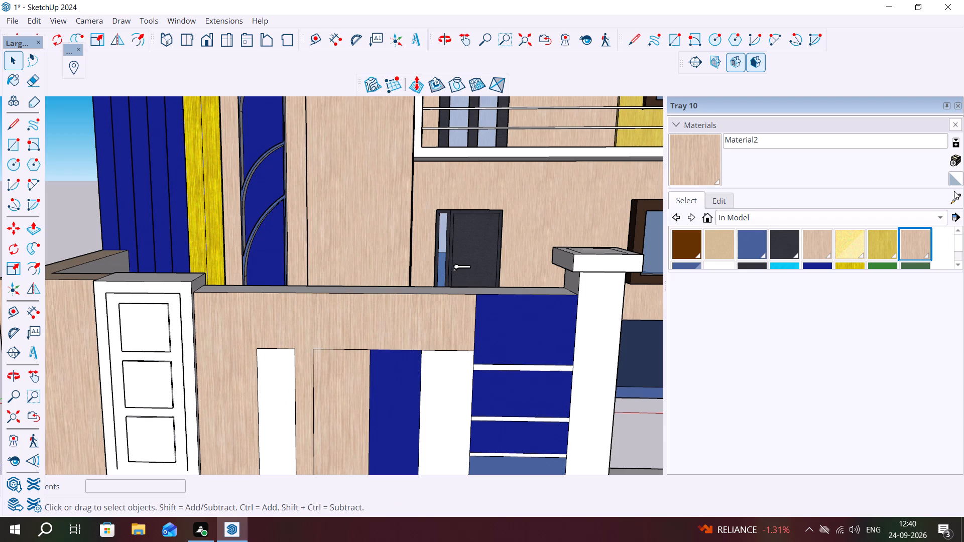
Paint the two front boundary-wall panels flanking the navy strip with the yellow wood Material8.
left_click(955, 199)
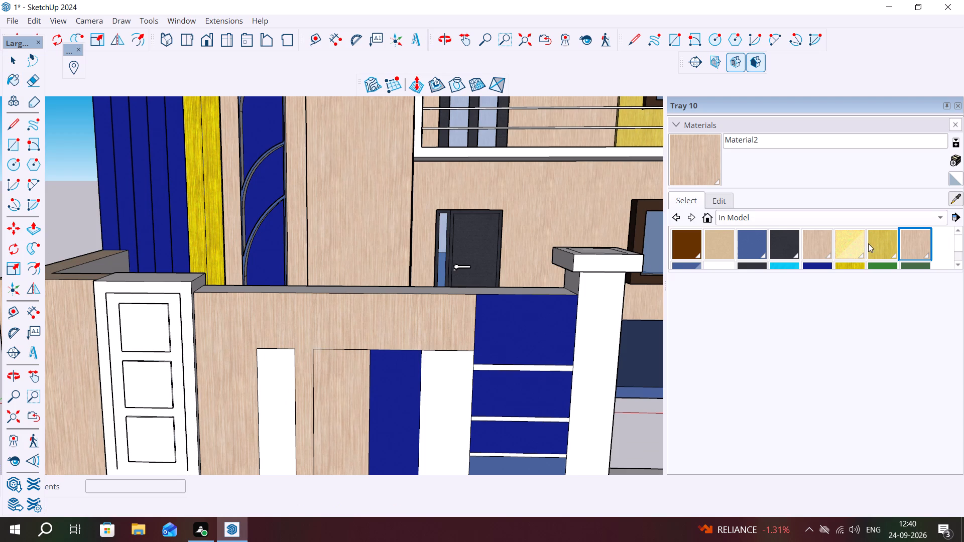
scroll(845, 255, "down", 4)
scroll(847, 243, "up", 2)
scroll(848, 244, "down", 3)
scroll(849, 245, "up", 1)
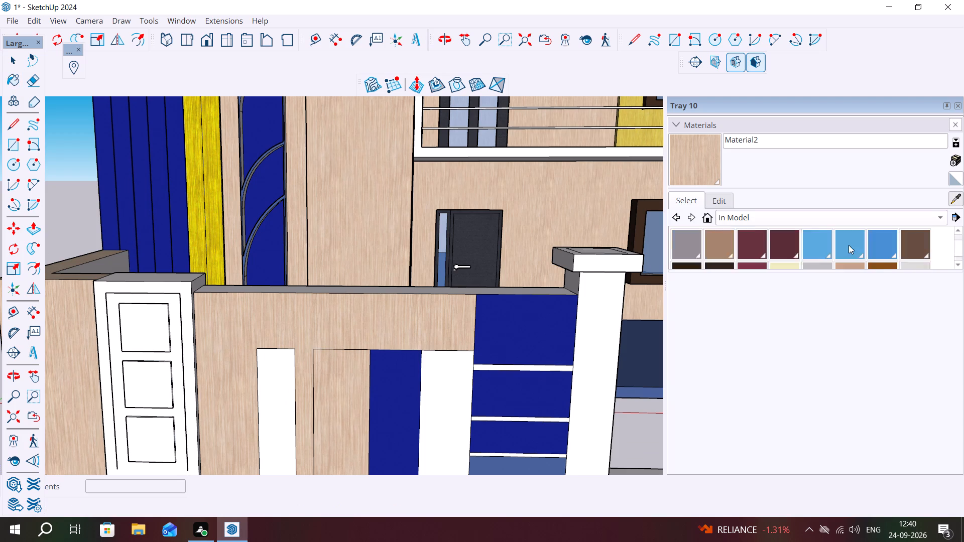
scroll(849, 245, "up", 4)
scroll(849, 245, "down", 2)
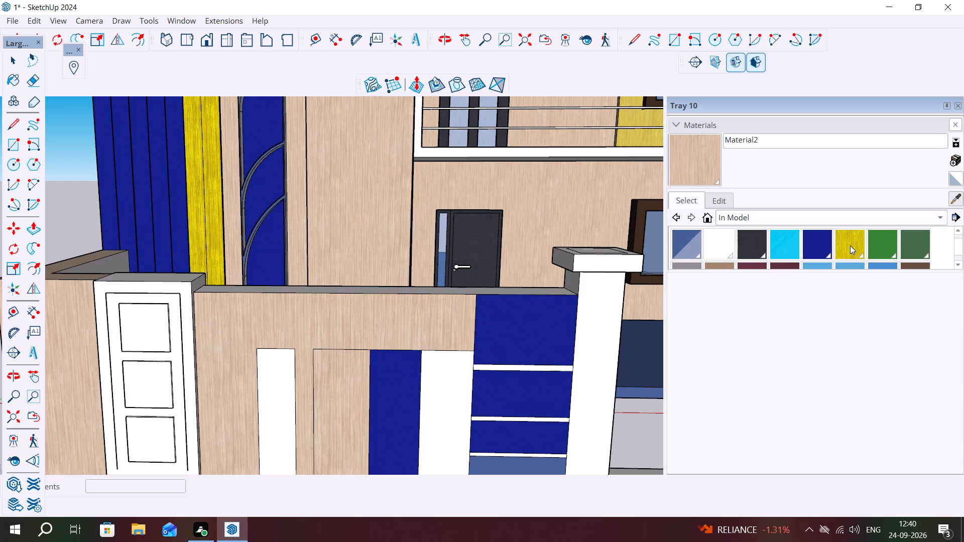
left_click(850, 245)
left_click(438, 376)
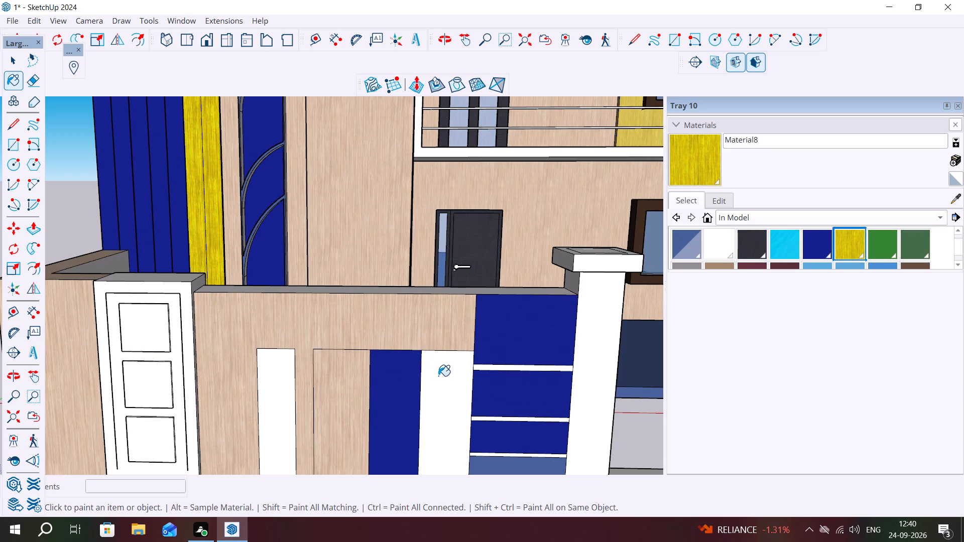
left_click(350, 374)
scroll(342, 380, "down", 5)
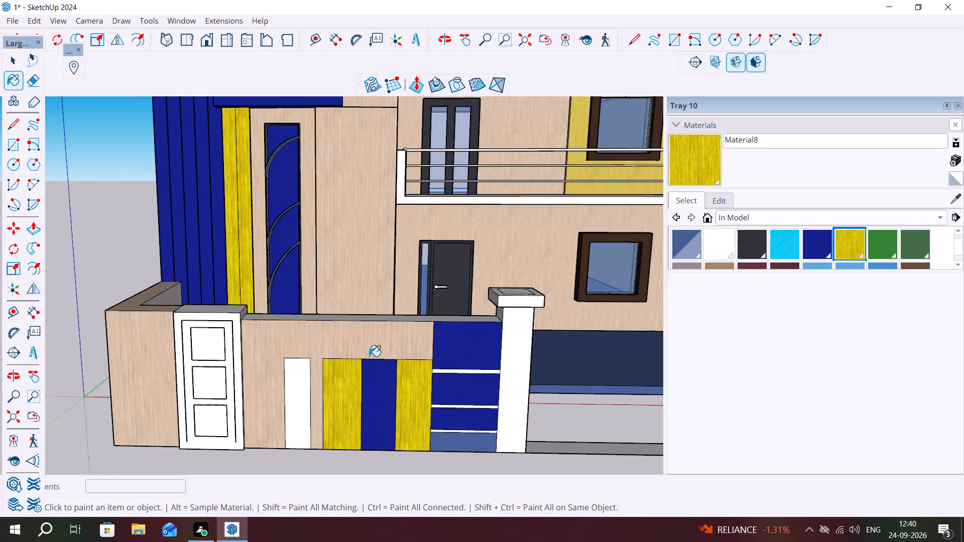
scroll(369, 356, "down", 2)
key("Escape")
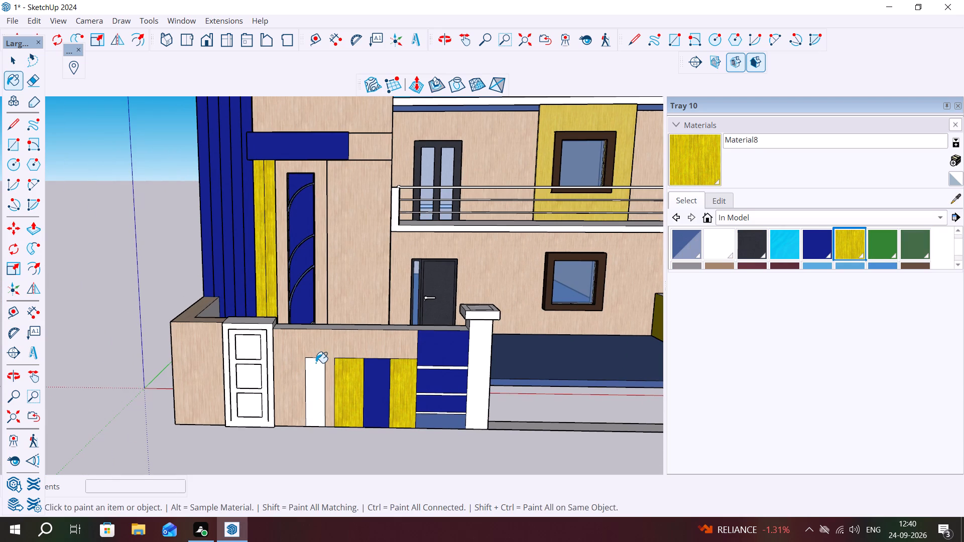
key("space")
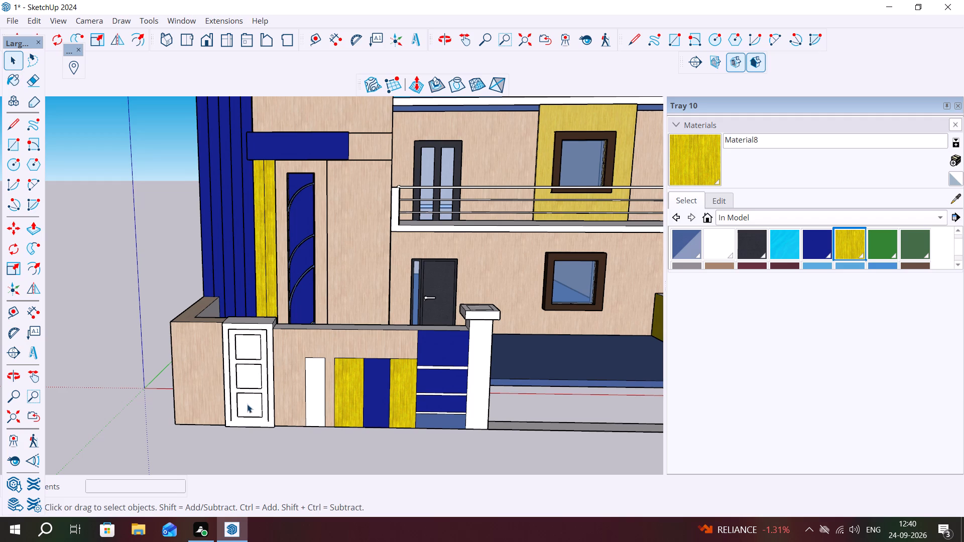
Paint the three square panels of the white framed pillar in the front boundary wall with navy Material7.
scroll(234, 421, "up", 2)
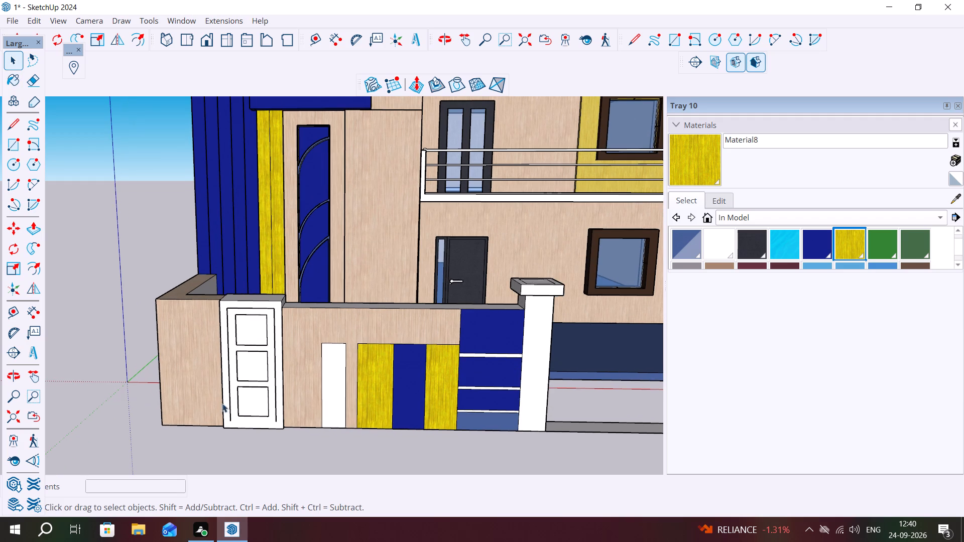
left_click(253, 399)
left_click(817, 239)
left_click(254, 396)
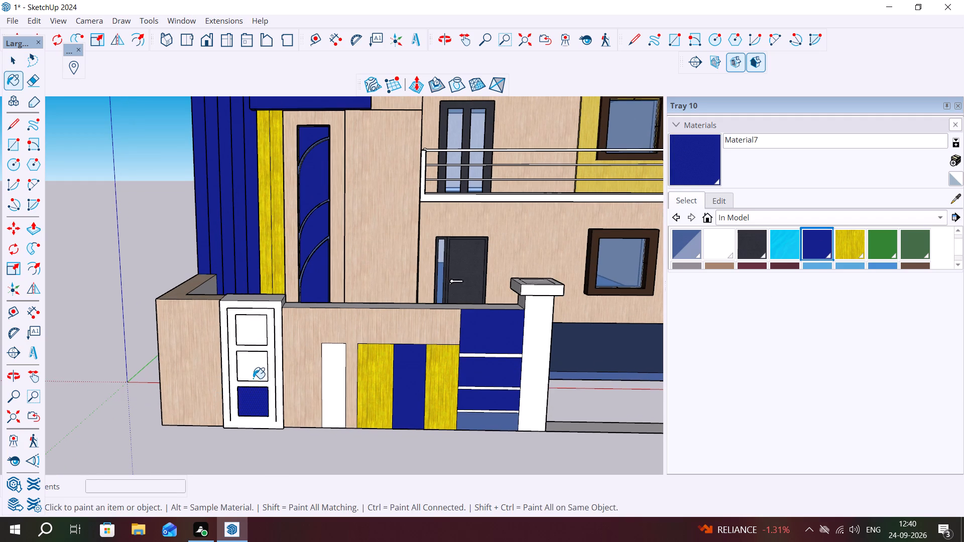
left_click(253, 378)
left_click(255, 336)
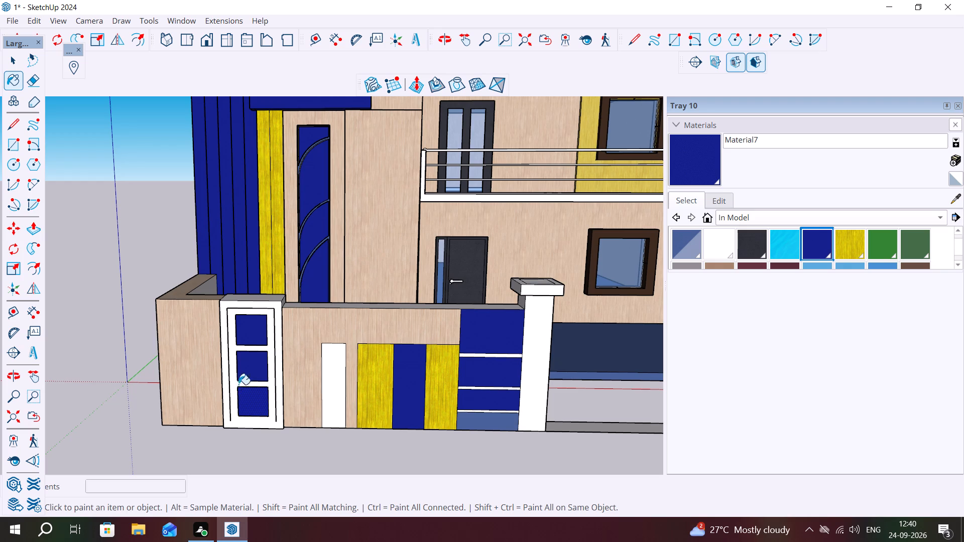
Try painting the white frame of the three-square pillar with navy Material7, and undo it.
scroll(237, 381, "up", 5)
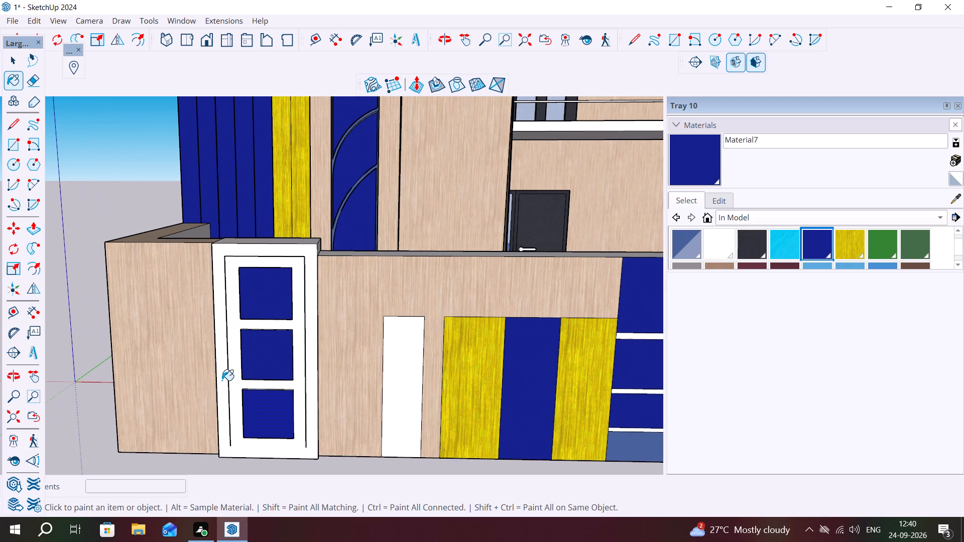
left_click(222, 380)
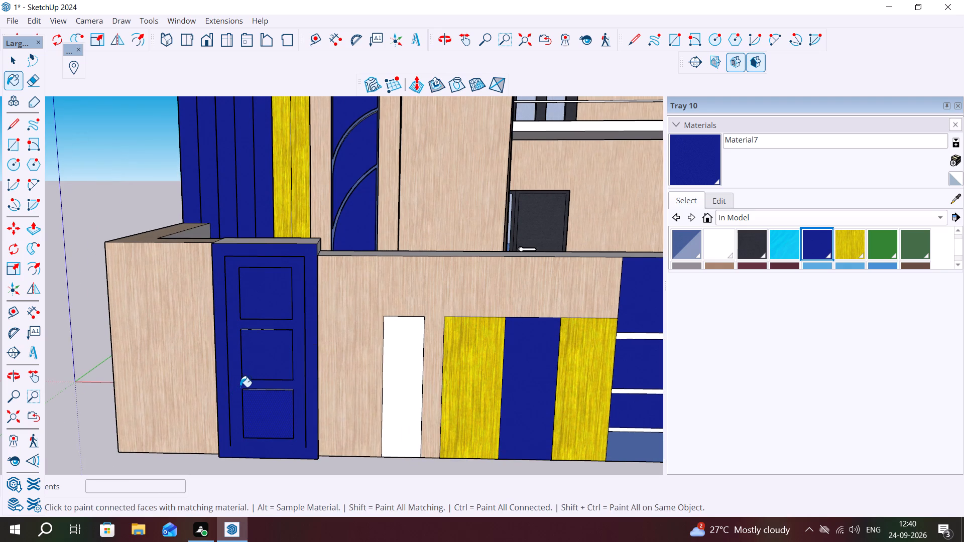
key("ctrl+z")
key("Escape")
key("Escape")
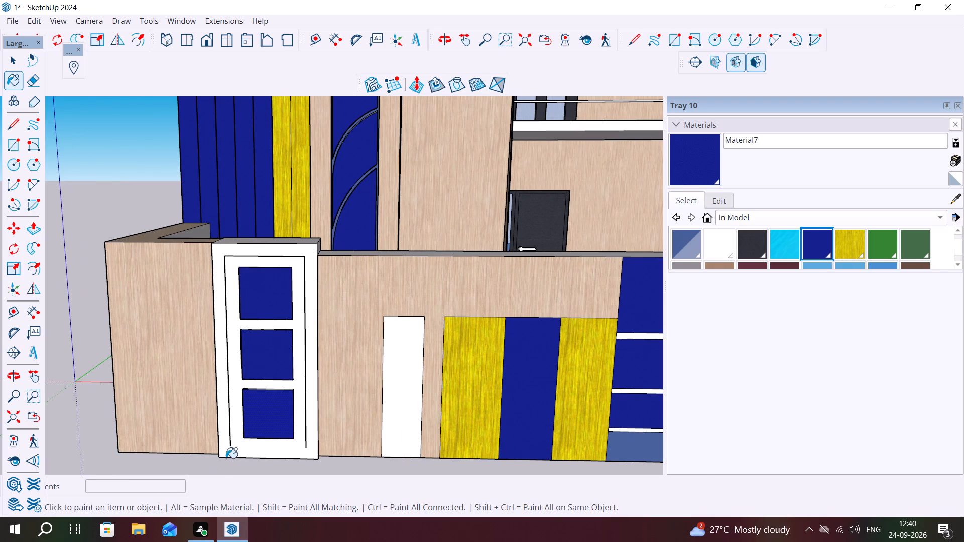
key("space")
Draw two vertical lines, about 4 1/4" long, extending the pillar's inner border edges down to its base.
scroll(236, 459, "up", 2)
key("l")
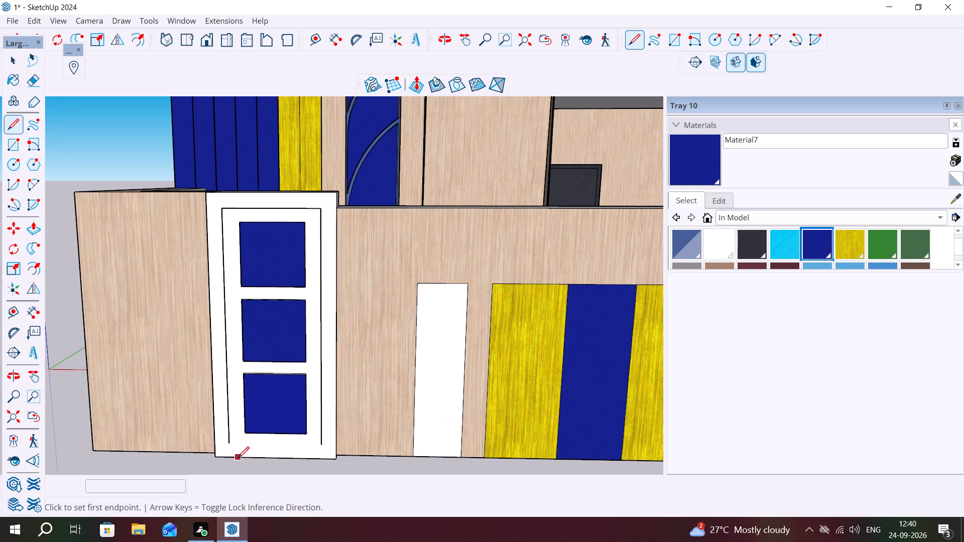
left_click(231, 442)
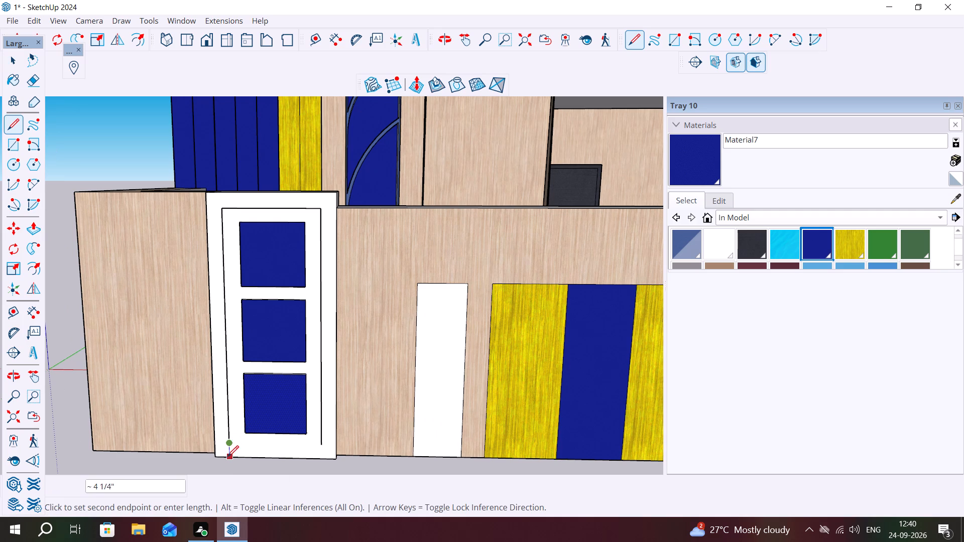
left_click(231, 457)
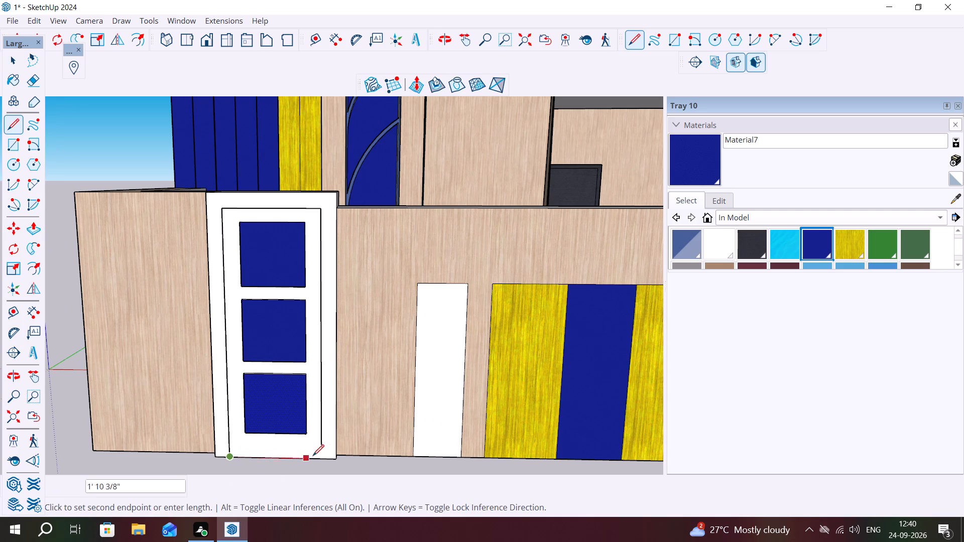
key("Escape")
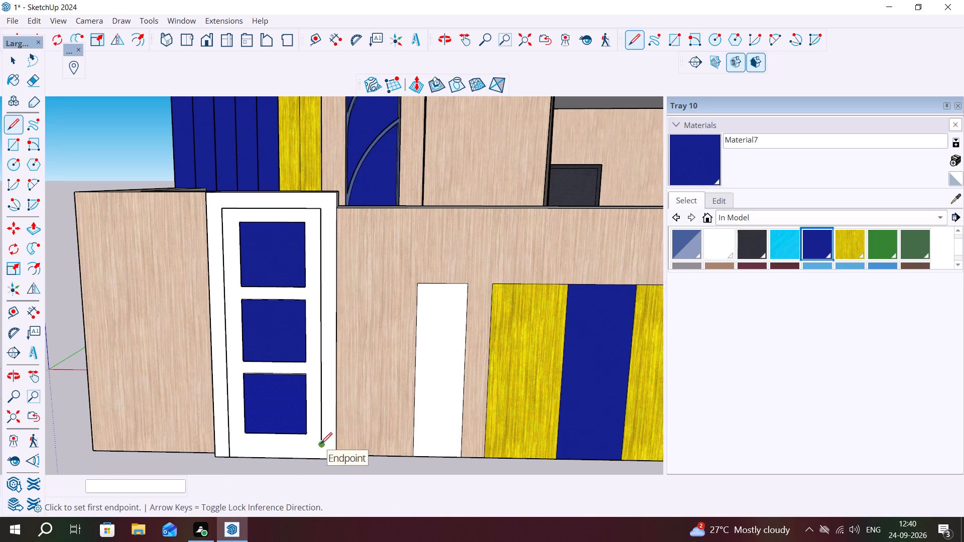
left_click(321, 444)
left_click(321, 461)
key("Escape")
key("space")
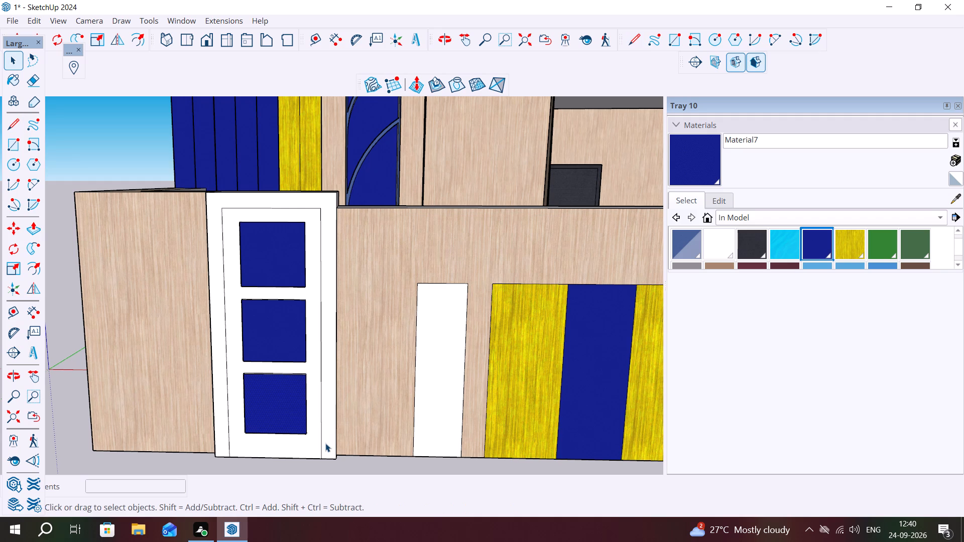
Paint the outer border of the three-square pillar with navy Material7.
left_click(325, 443)
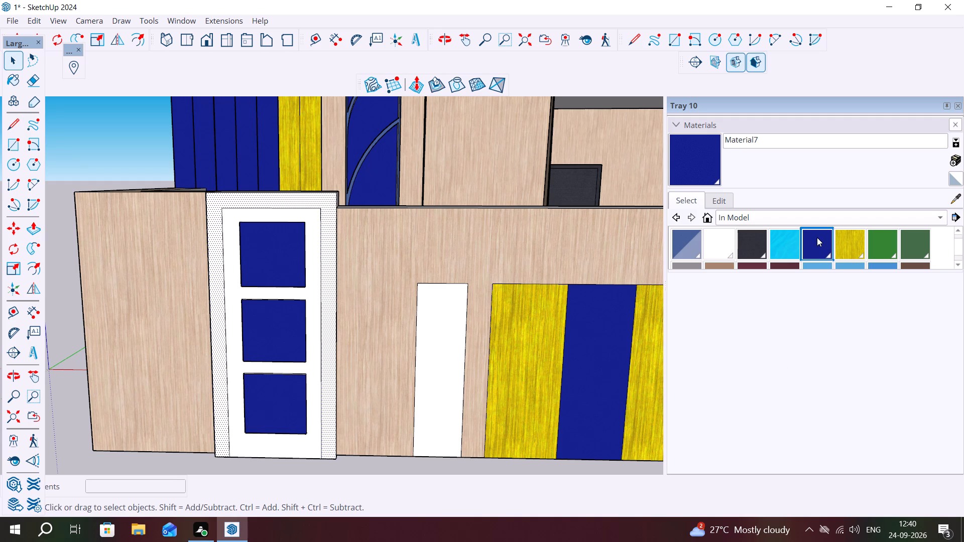
left_click(817, 237)
left_click(331, 294)
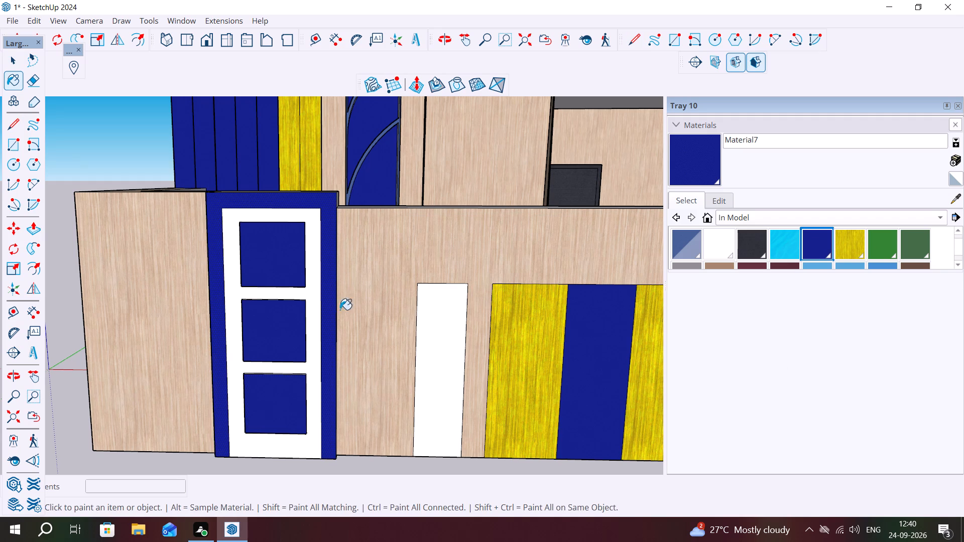
key("Escape")
key("space")
Paint the bottom band of the striped boundary-wall panel beside the gate pillar with navy Material7.
scroll(368, 342, "down", 2)
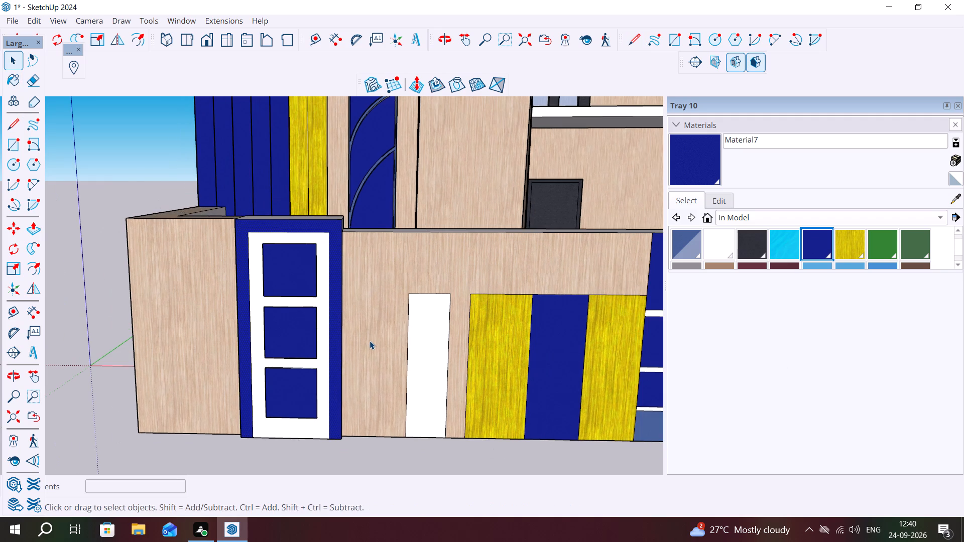
scroll(370, 341, "down", 14)
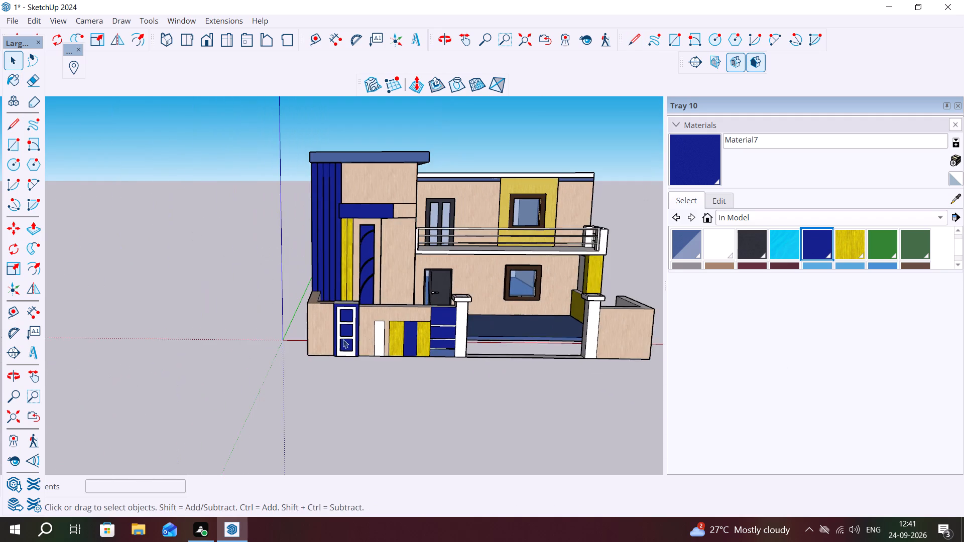
scroll(343, 339, "down", 3)
key("Escape")
key("space")
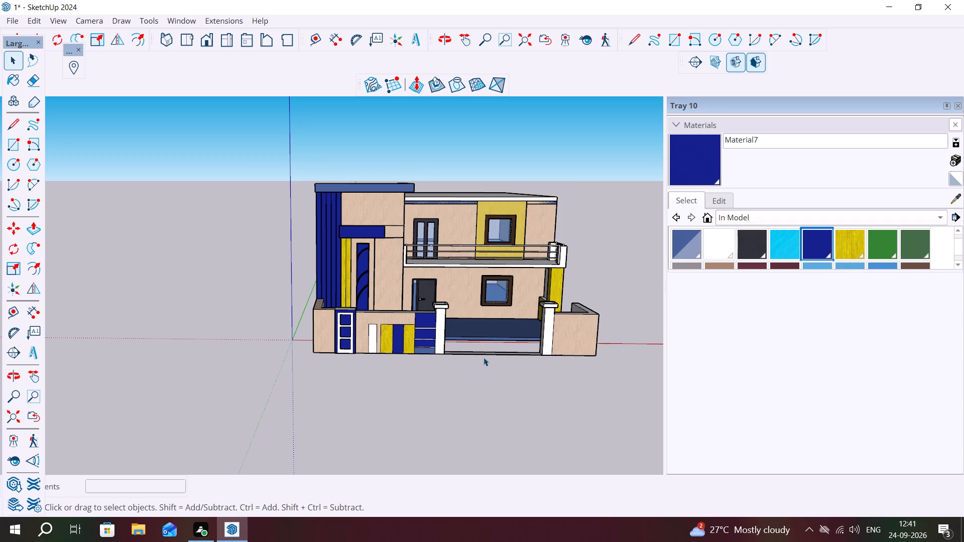
left_click(702, 157)
scroll(424, 355, "up", 4)
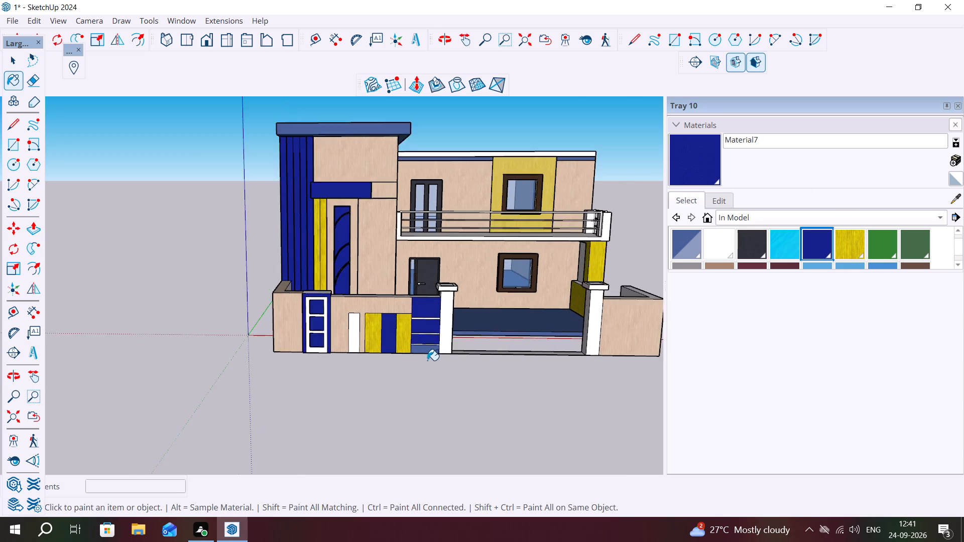
scroll(427, 360, "up", 2)
middle_click_drag(431, 352, 433, 320)
scroll(426, 339, "up", 6)
left_click(435, 337)
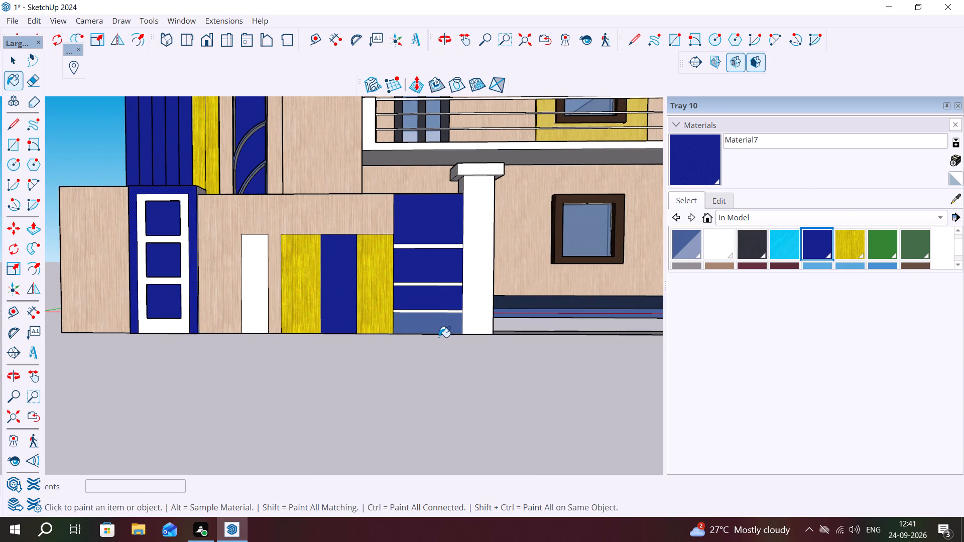
left_click(437, 324)
Paint the front faces of both gate pillar shafts with navy Material7, leaving their caps white.
left_click(473, 320)
scroll(477, 325, "down", 3)
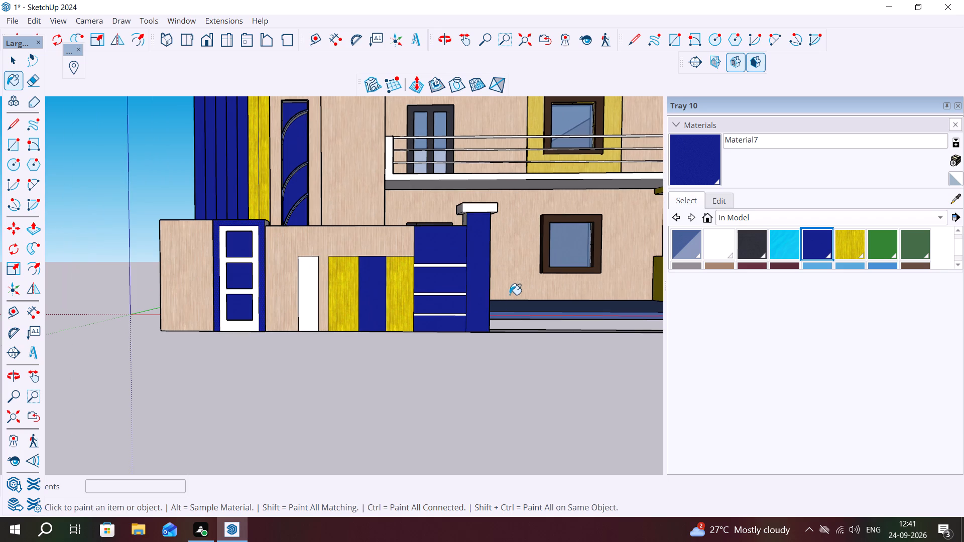
scroll(369, 321, "down", 6)
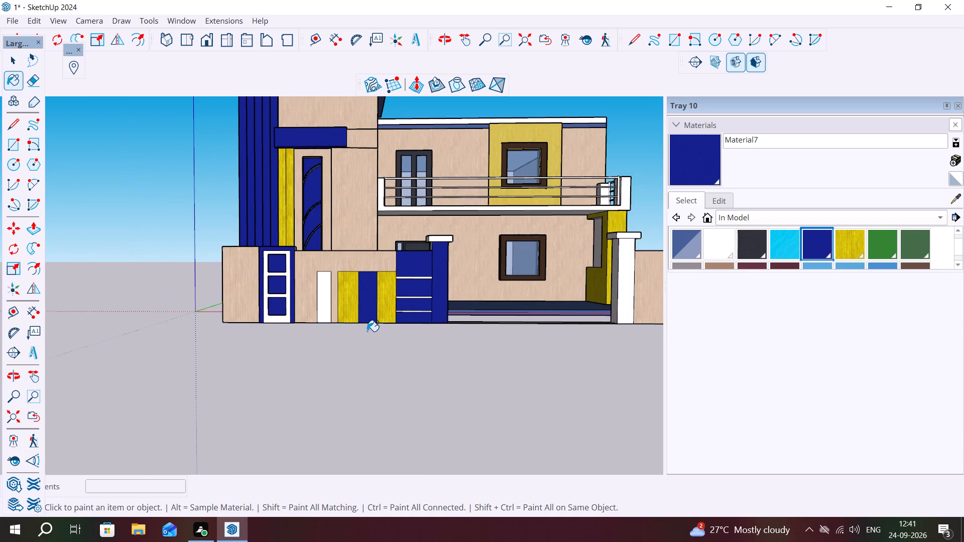
scroll(367, 331, "down", 4)
scroll(521, 314, "up", 7)
left_click(516, 308)
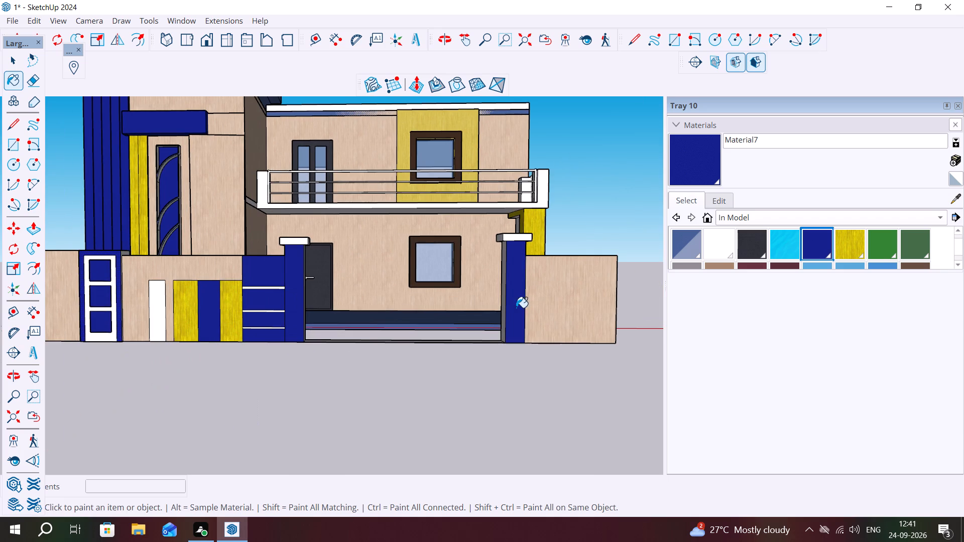
Paint the gate-facing side of the pillar beside the short end wall with navy Material7.
middle_click_drag(482, 293, 558, 367)
scroll(569, 331, "up", 11)
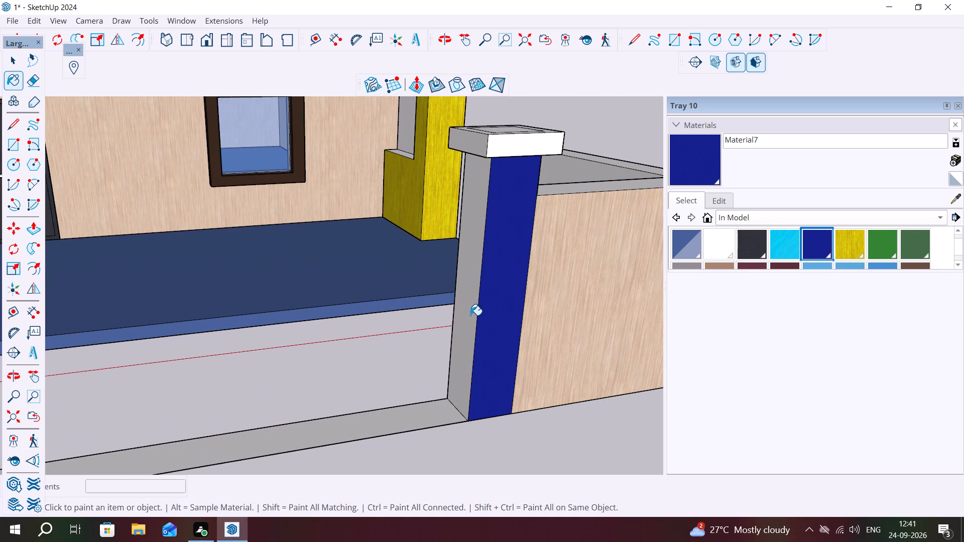
left_click(468, 312)
scroll(463, 318, "down", 2)
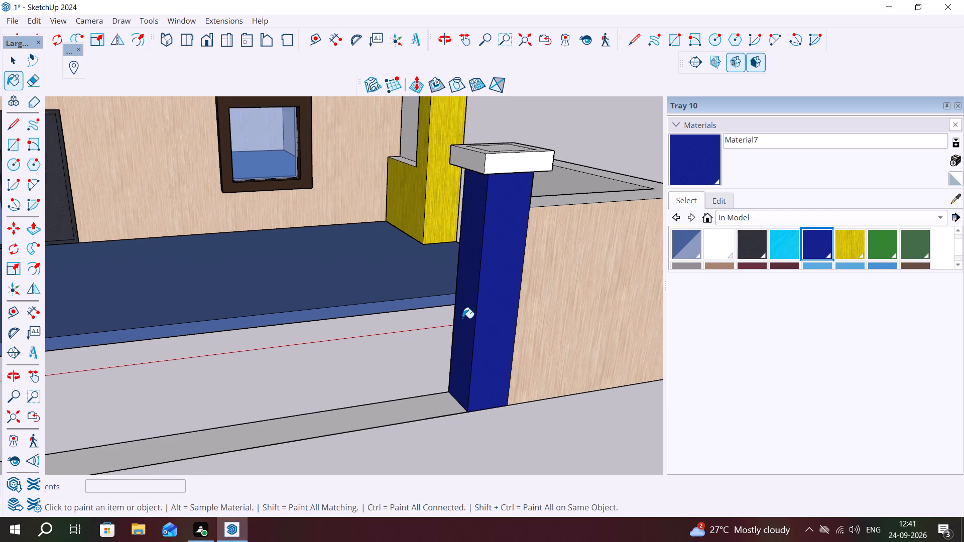
scroll(462, 318, "down", 8)
Paint the back faces of both gate pillars and the gate-facing side of the pillar by the striped panel with navy Material7.
scroll(239, 271, "up", 1)
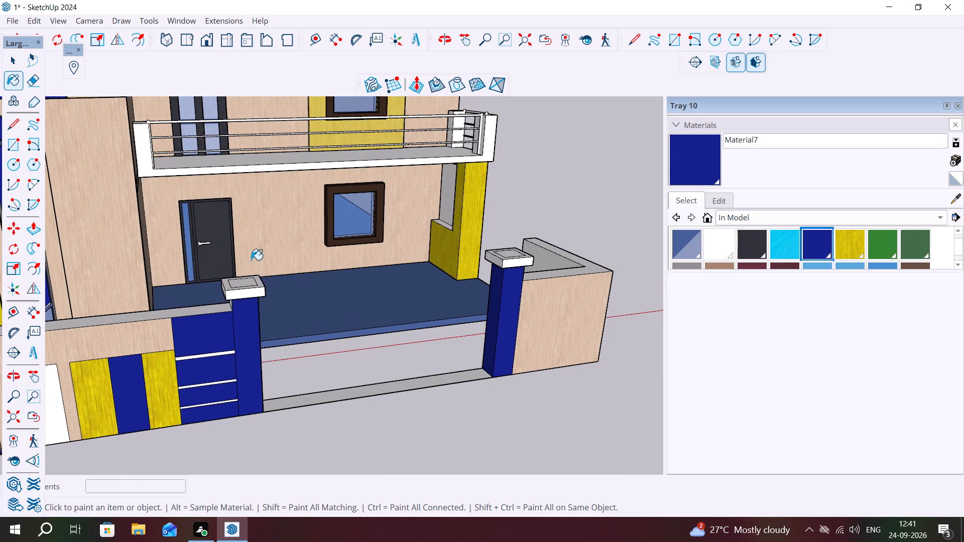
middle_click_drag(265, 257, 408, 541)
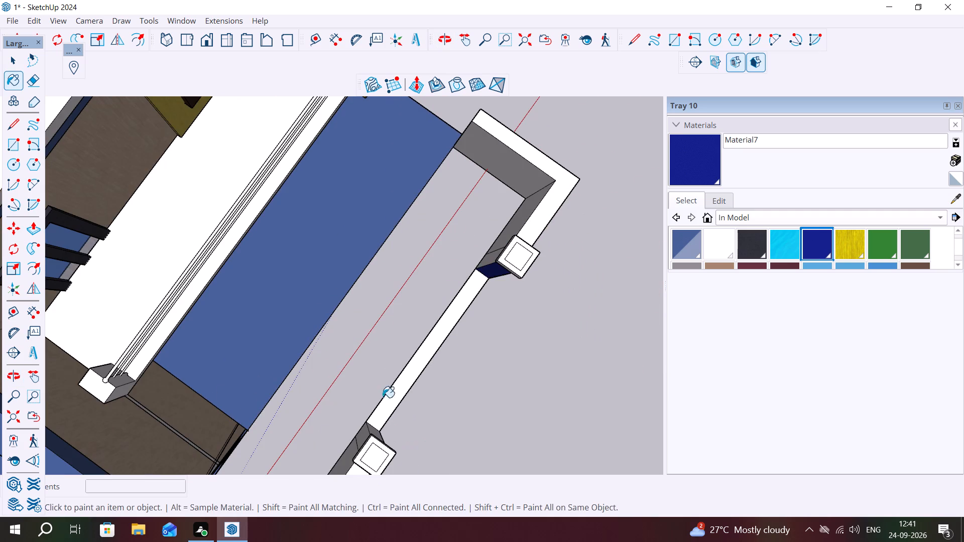
scroll(393, 378, "down", 2)
middle_click_drag(484, 256, 621, 345)
scroll(469, 290, "up", 8)
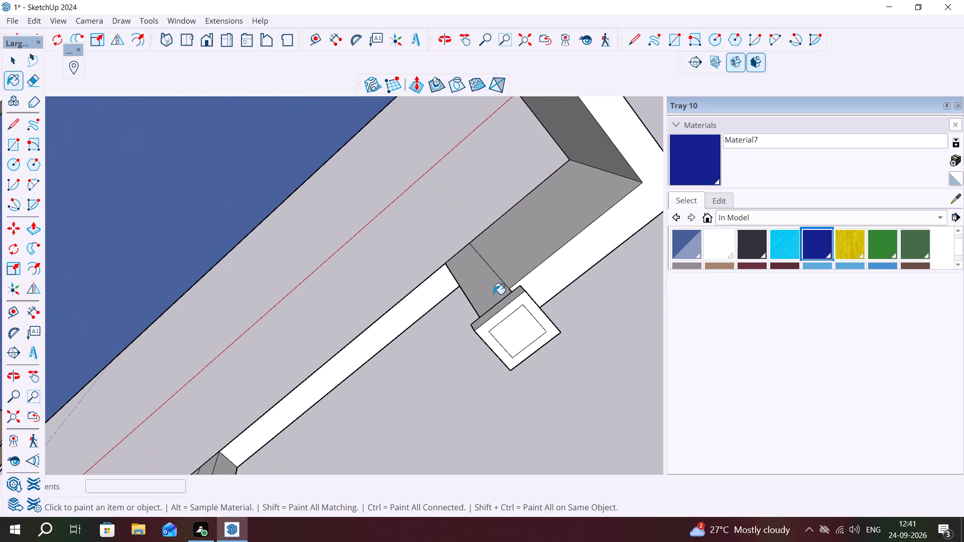
left_click(489, 291)
scroll(489, 288, "down", 4)
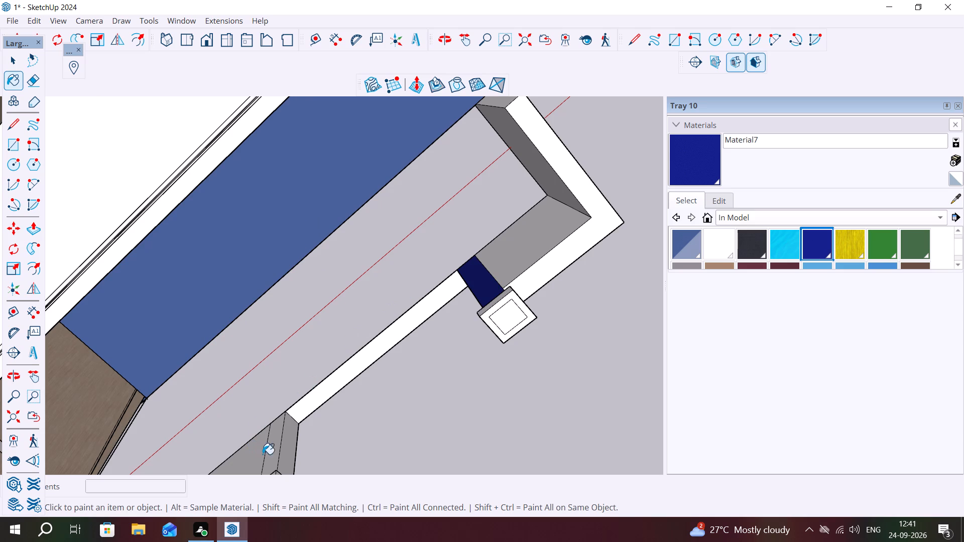
left_click(267, 454)
left_click(288, 455)
middle_click_drag(441, 343, 464, 192)
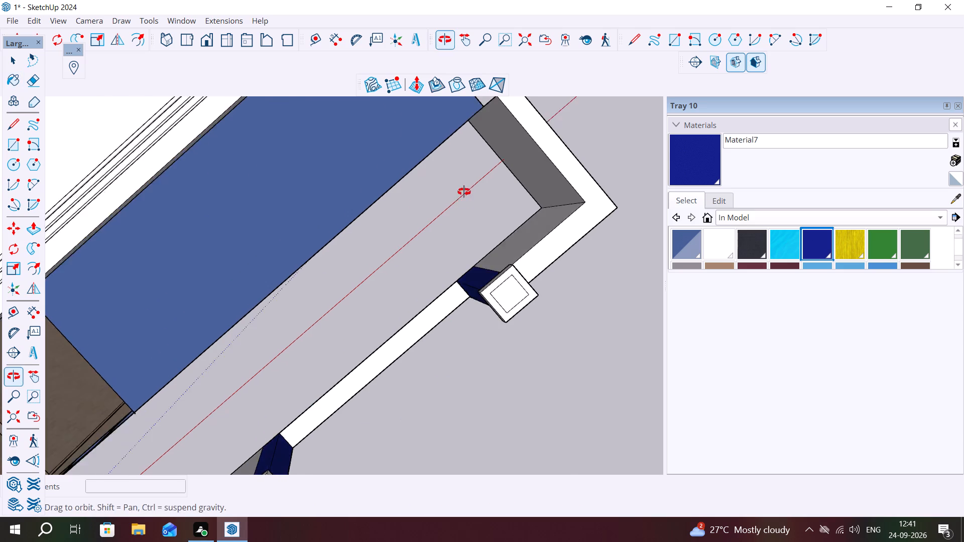
middle_click_drag(464, 192, 476, 166)
middle_click_drag(466, 232, 522, 117)
middle_click_drag(487, 263, 381, 438)
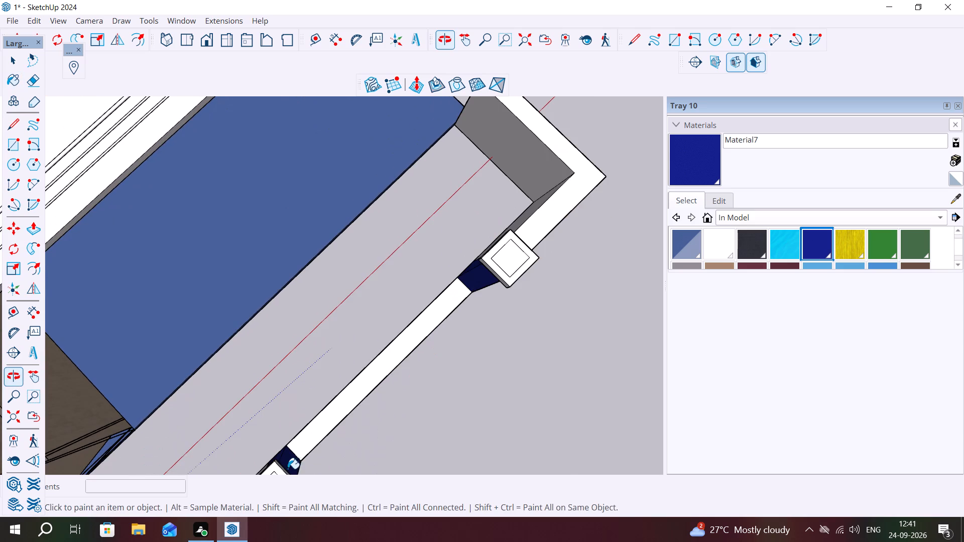
scroll(284, 469, "down", 2)
scroll(375, 434, "down", 3)
key("Escape")
key("space")
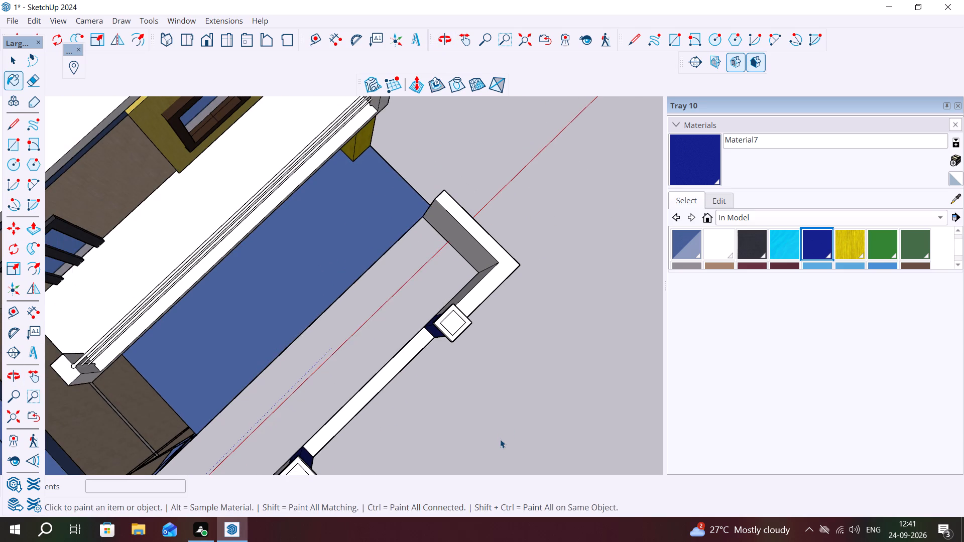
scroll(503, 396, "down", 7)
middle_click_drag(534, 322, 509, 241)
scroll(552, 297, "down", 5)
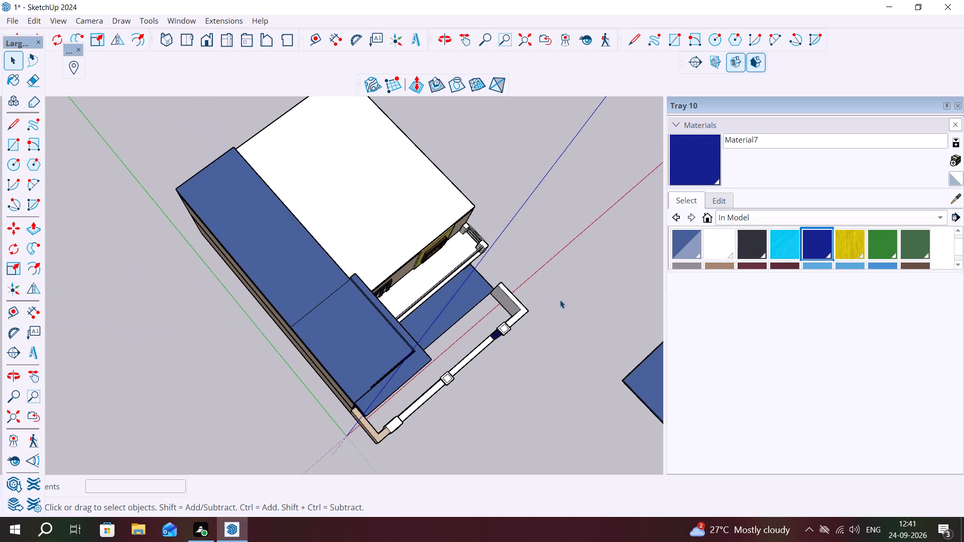